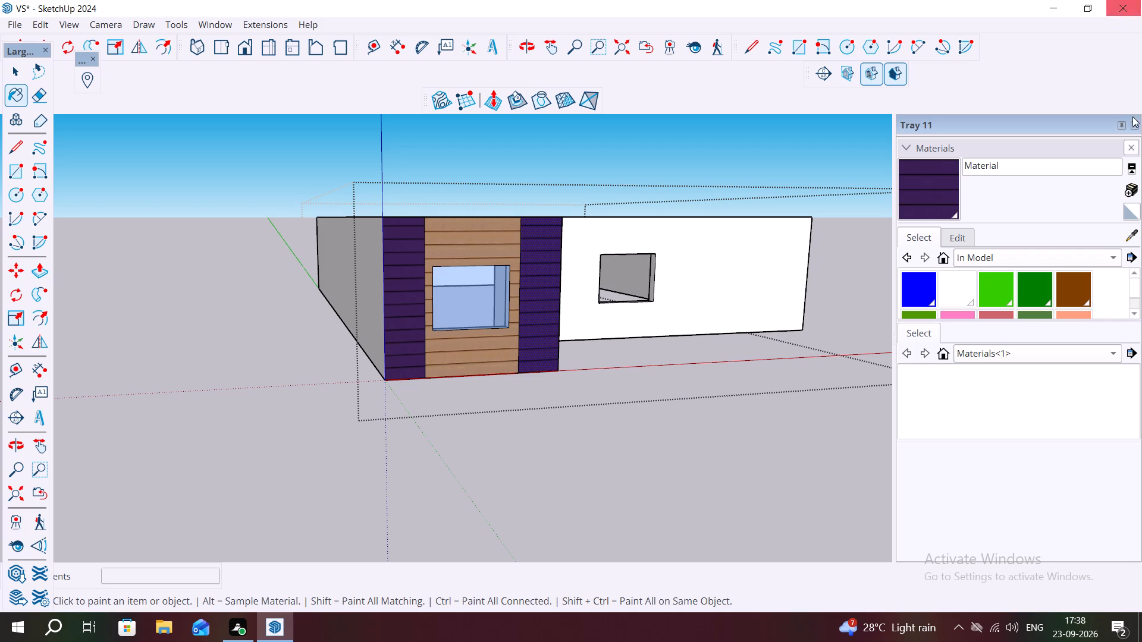
Create a new material from the purple siding's Cladding Siding White texture, recoloured dark teal at 100 opacity.
left_click(1128, 188)
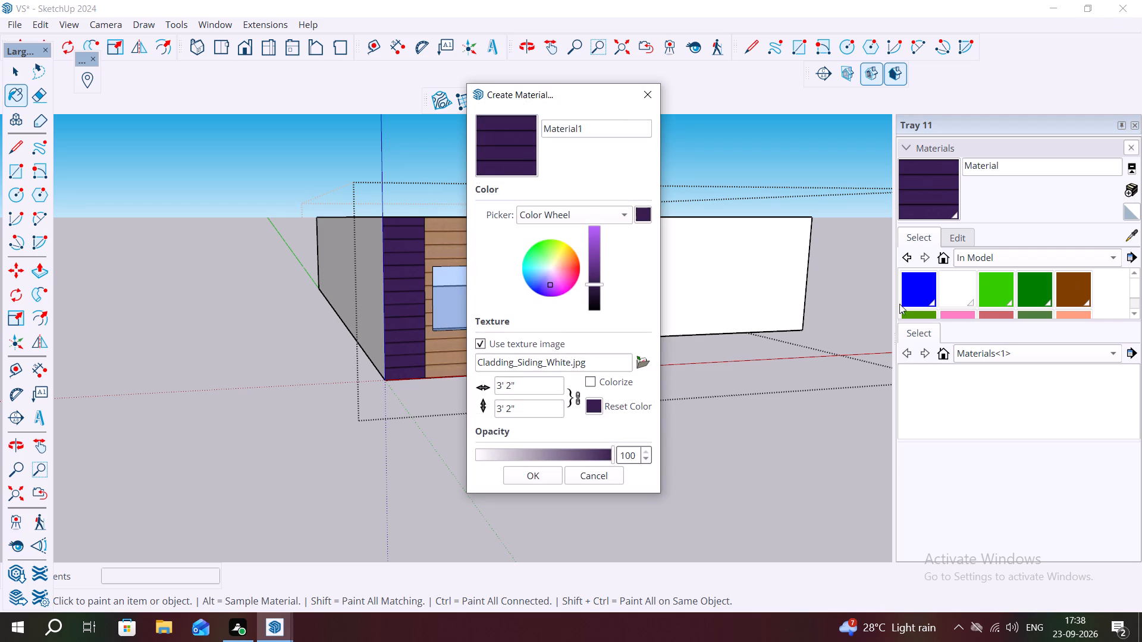
left_click(563, 262)
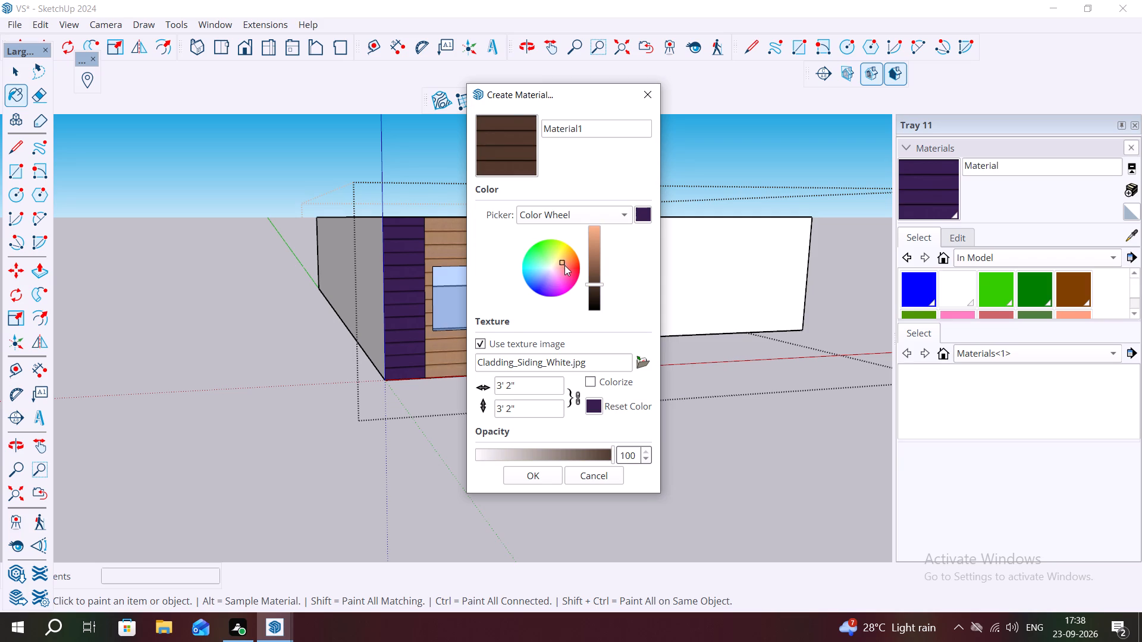
left_click(564, 265)
left_click(565, 254)
left_click(565, 253)
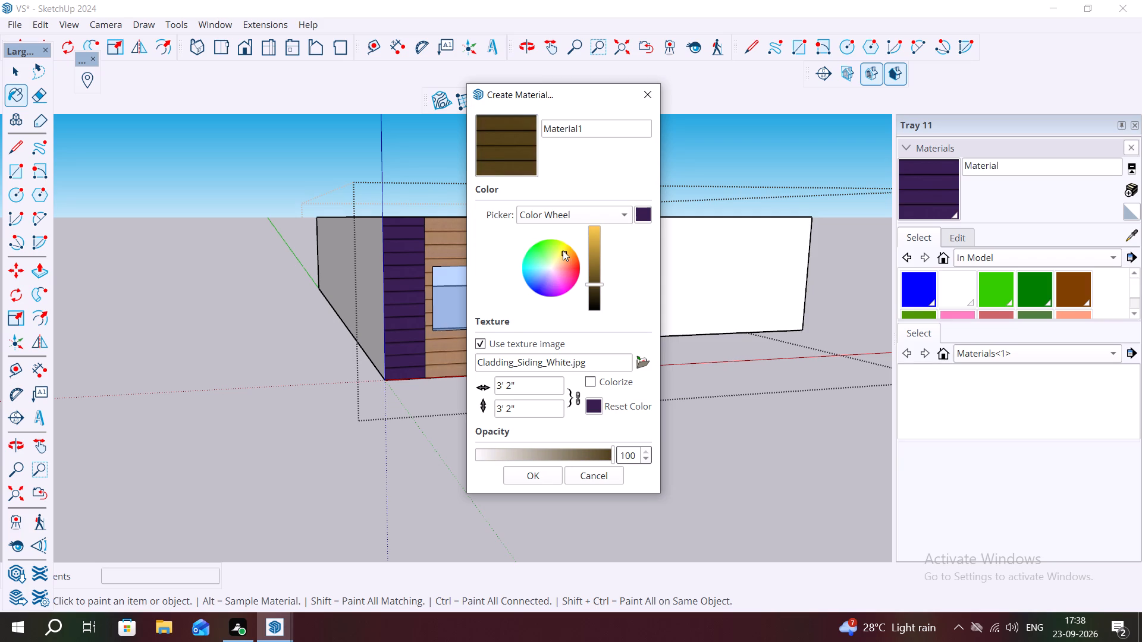
left_click(563, 250)
double_click(562, 250)
left_click(561, 250)
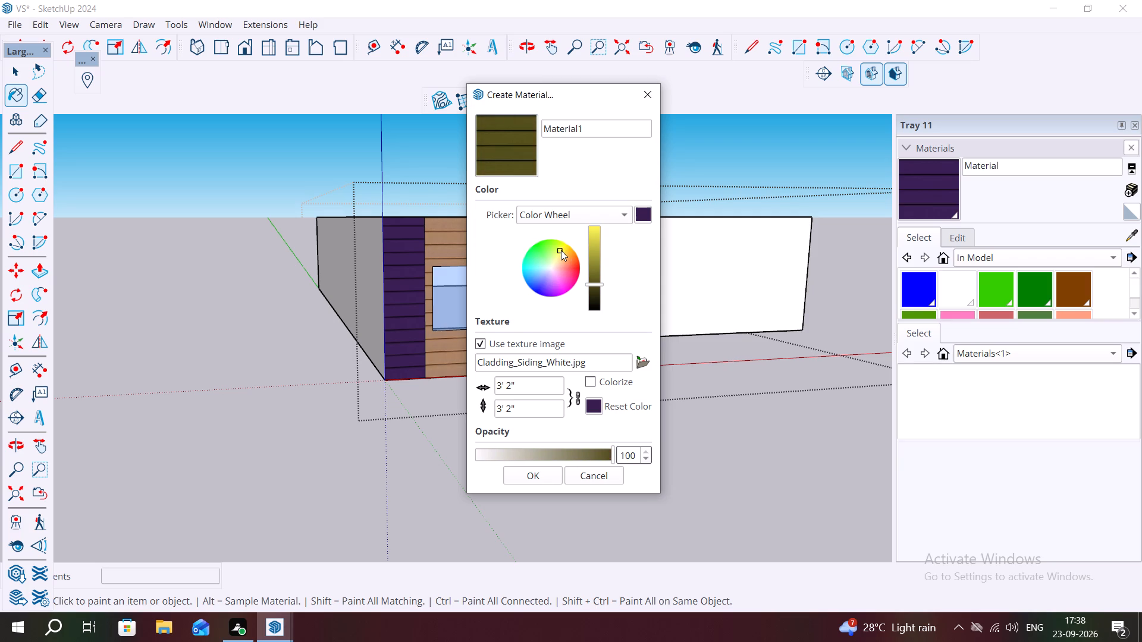
triple_click(561, 250)
double_click(557, 251)
left_click(545, 274)
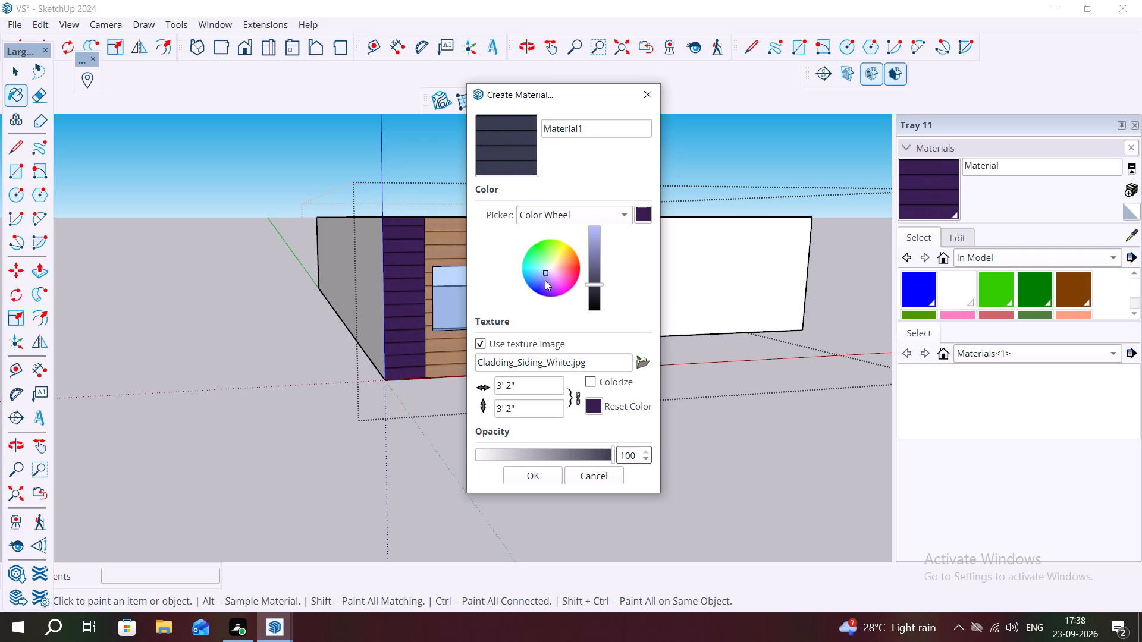
left_click(524, 267)
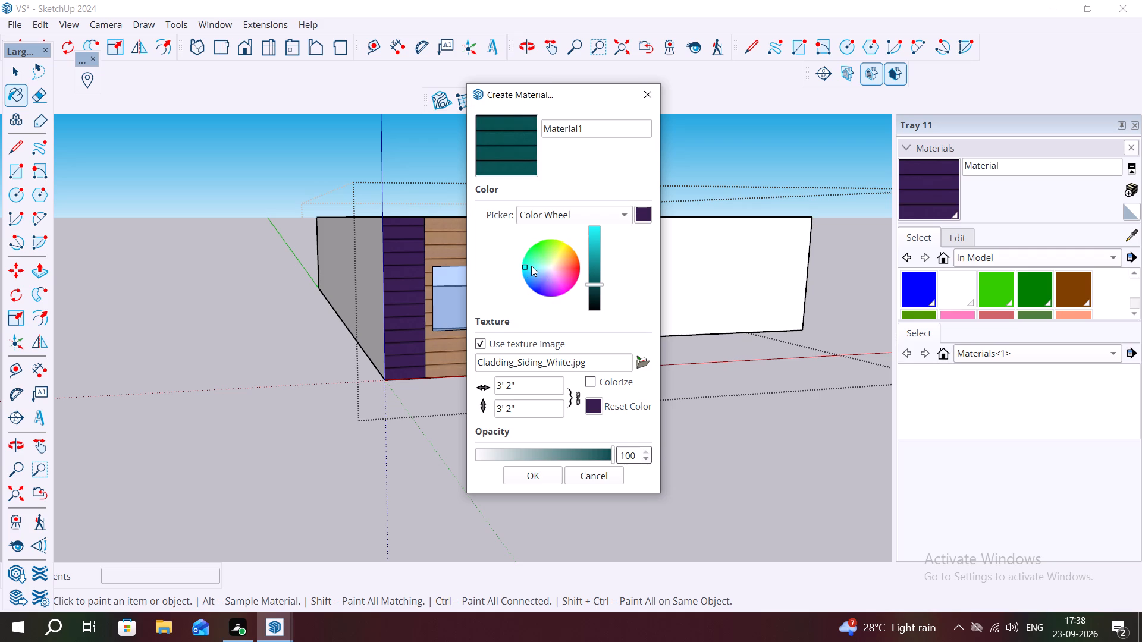
scroll(524, 263, "up", 3)
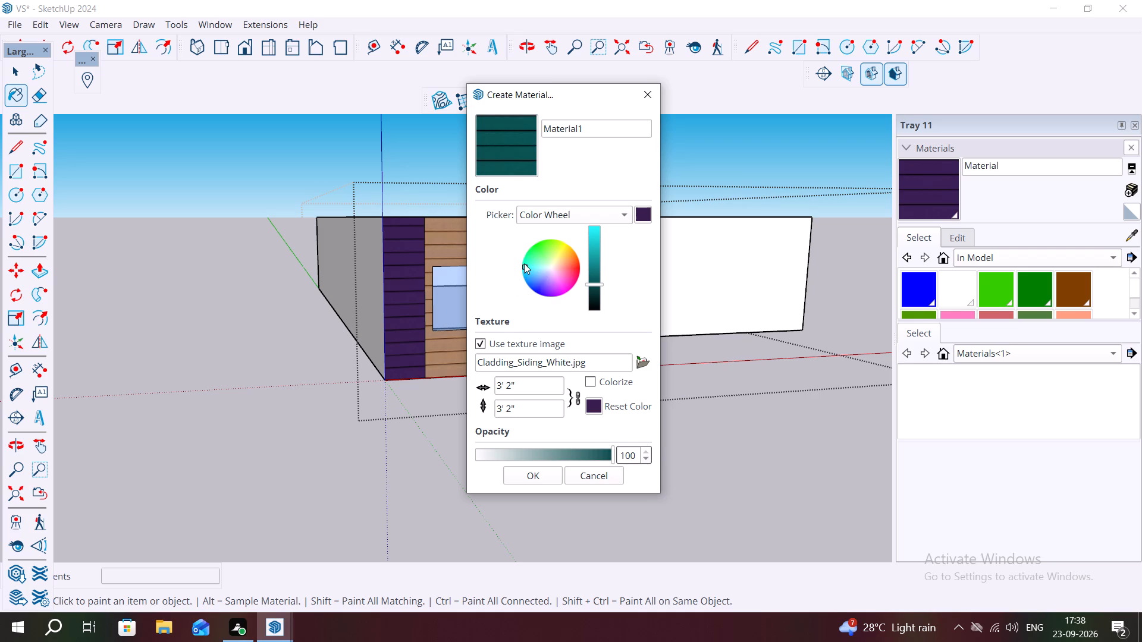
left_click(525, 263)
left_click(529, 263)
left_click(590, 407)
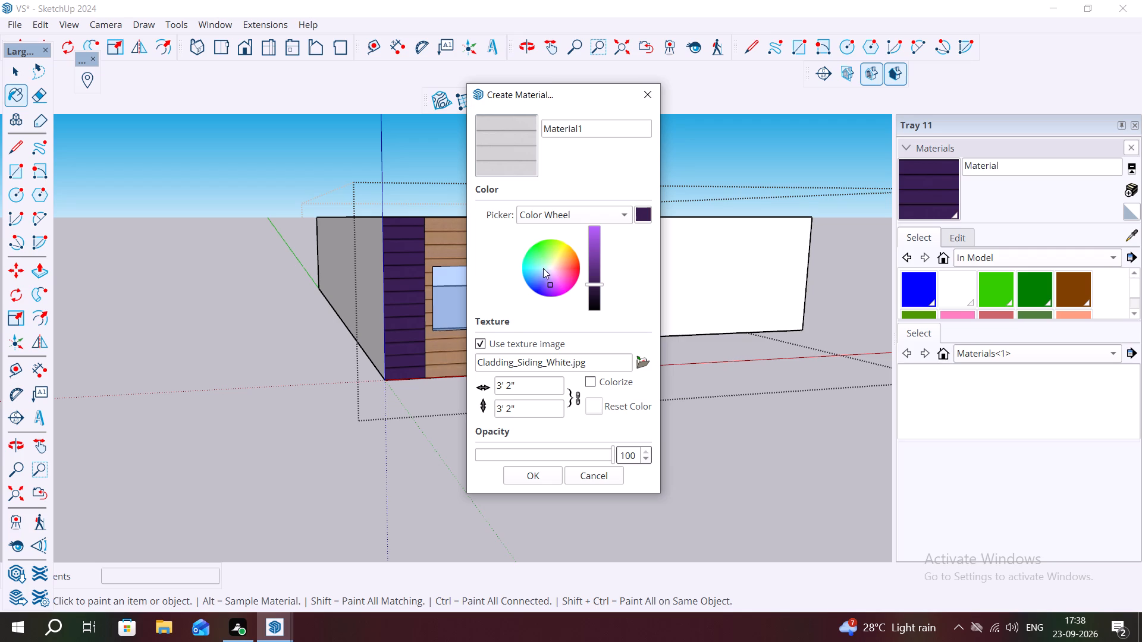
left_click(535, 270)
left_click(534, 270)
double_click(534, 274)
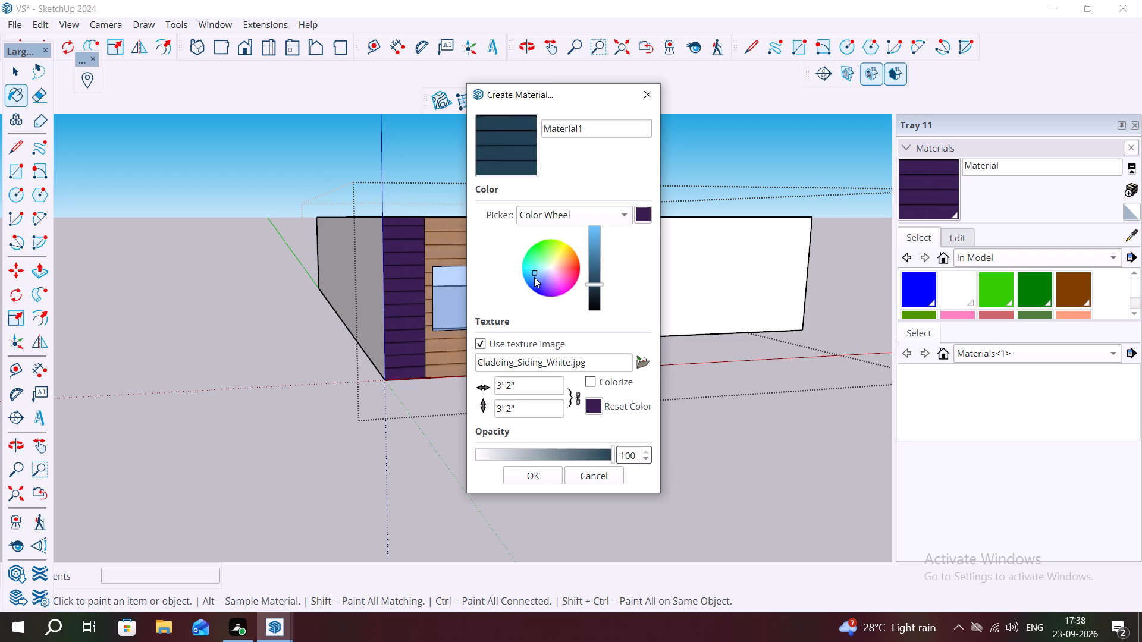
double_click(536, 278)
left_click(544, 284)
left_click(548, 284)
double_click(563, 285)
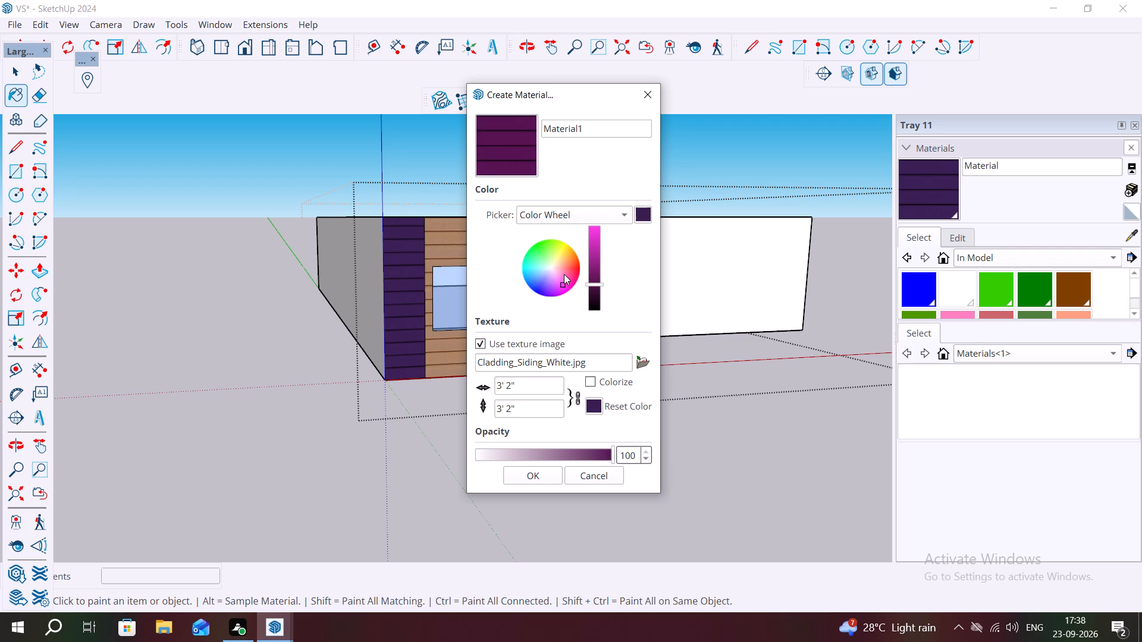
left_click(569, 273)
double_click(565, 257)
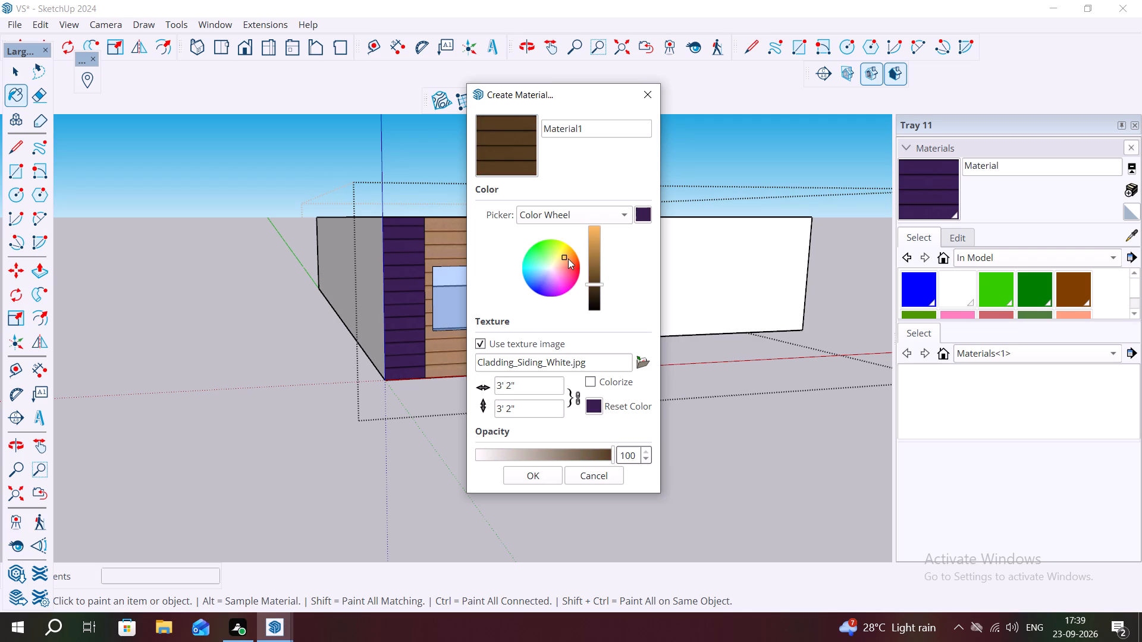
left_click(568, 259)
left_click(560, 256)
left_click(556, 256)
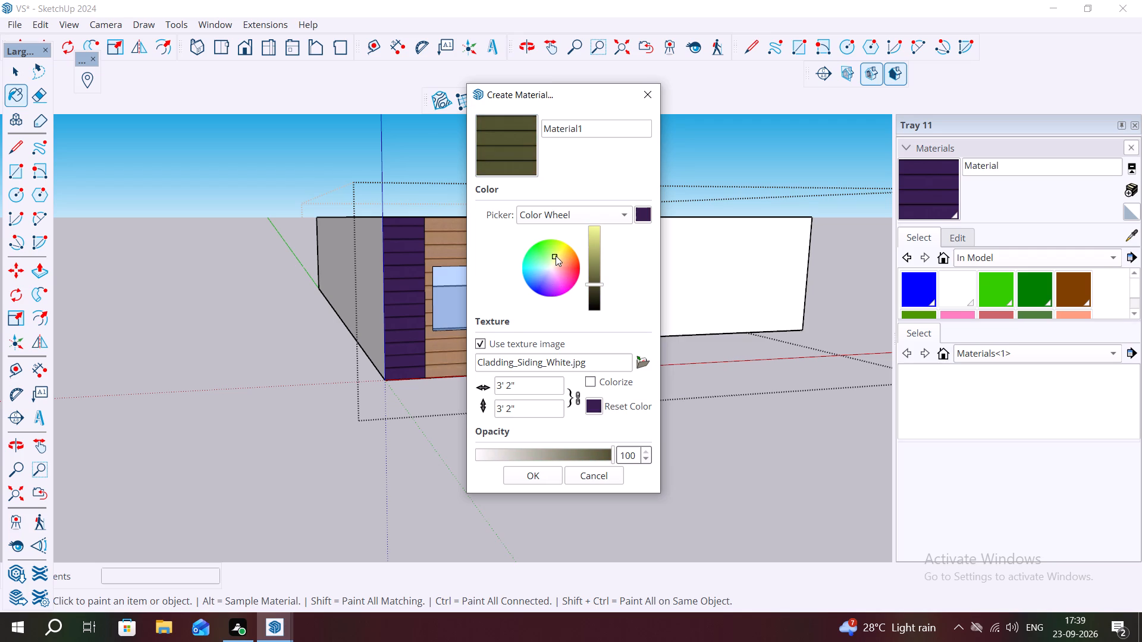
left_click(556, 256)
left_click(554, 261)
left_click(551, 262)
left_click(542, 273)
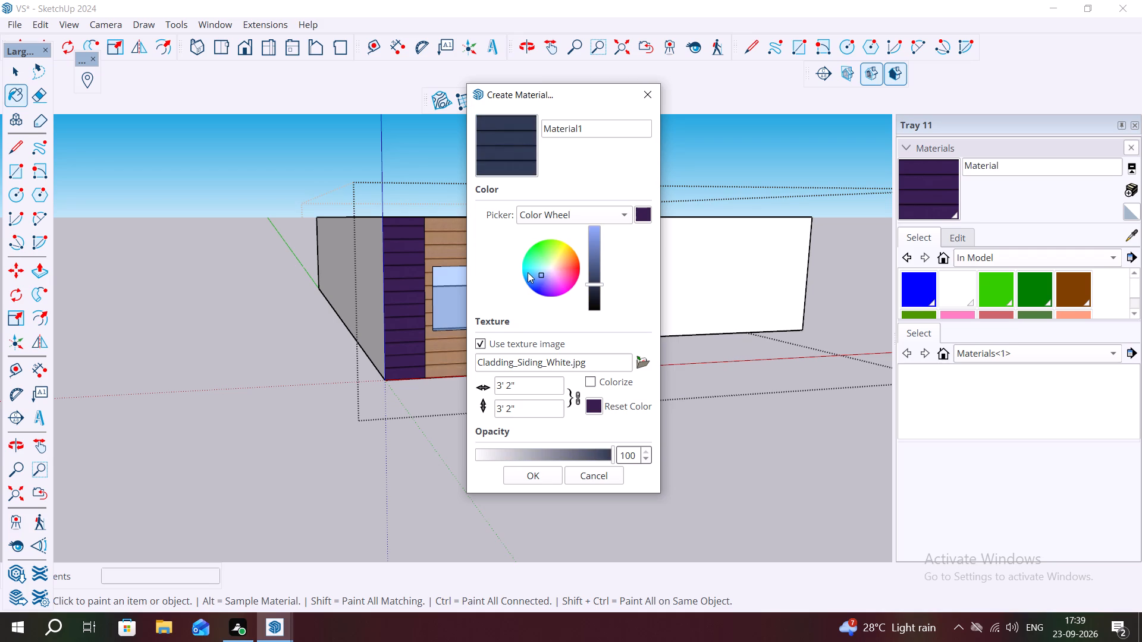
left_click(527, 270)
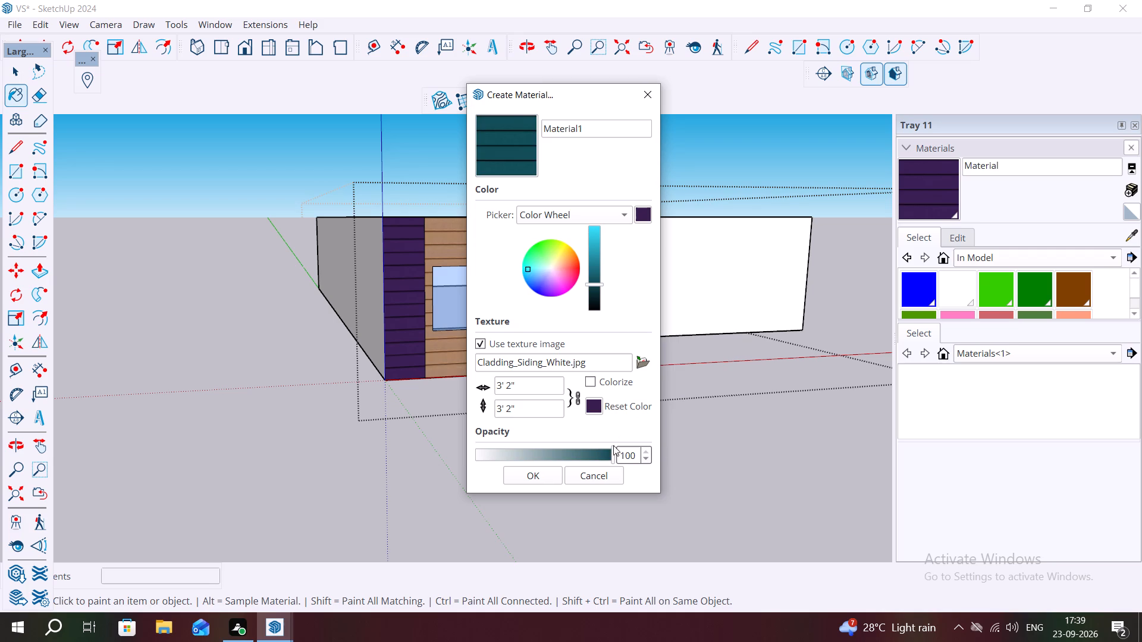
left_click(539, 484)
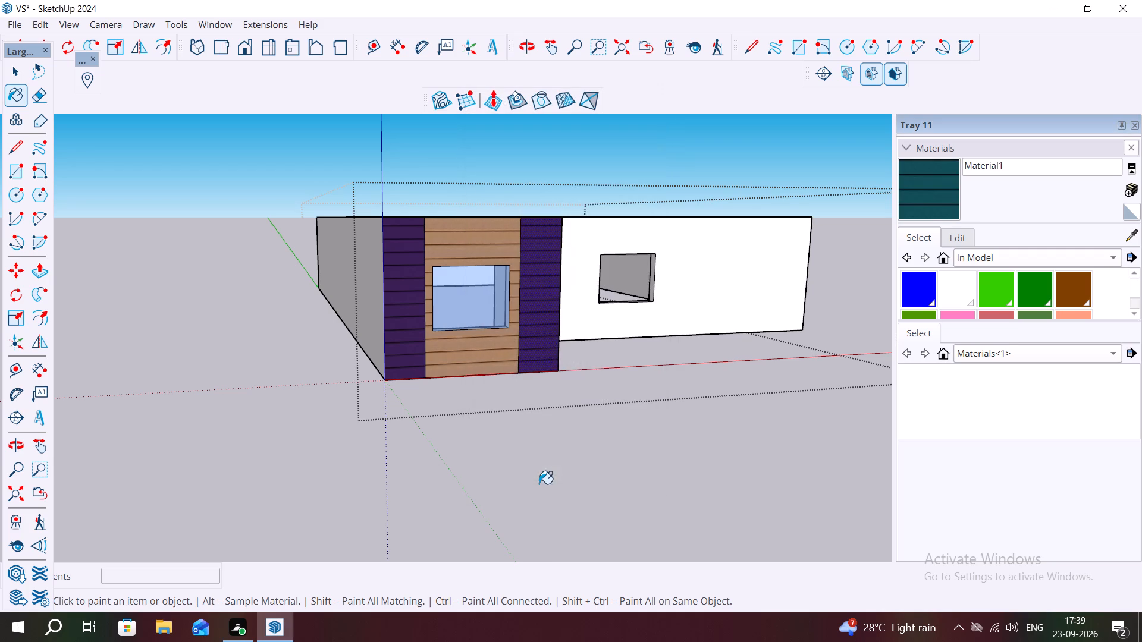
Repaint the purple siding strip between the tan window panel and the recessed white wall with the new dark teal siding.
left_click(547, 300)
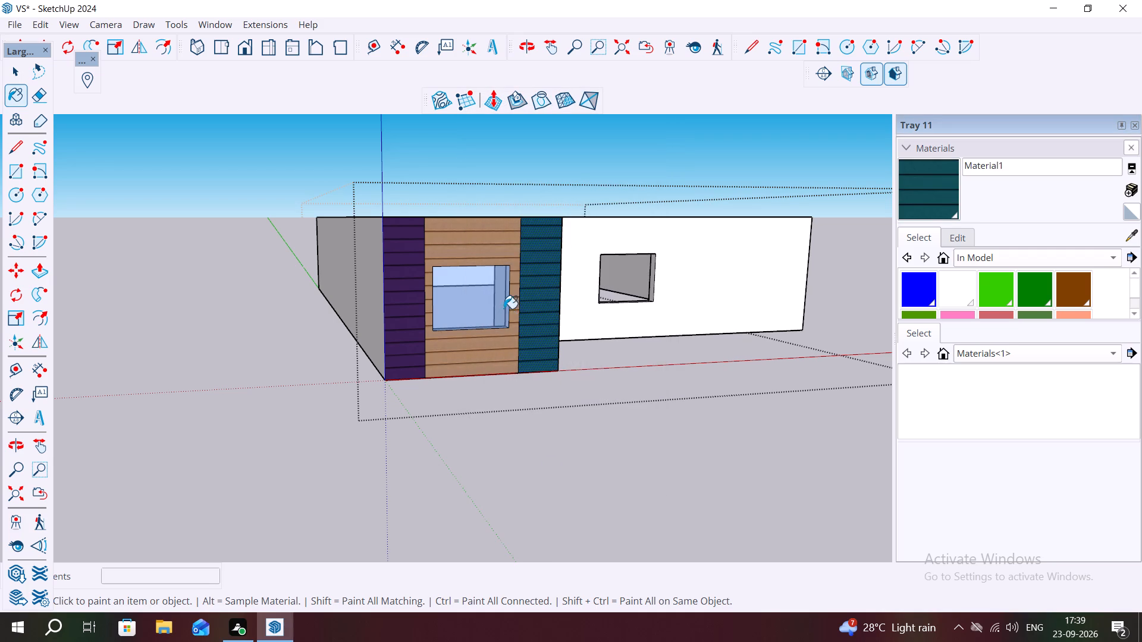
key("Escape")
key("space")
left_click(594, 349)
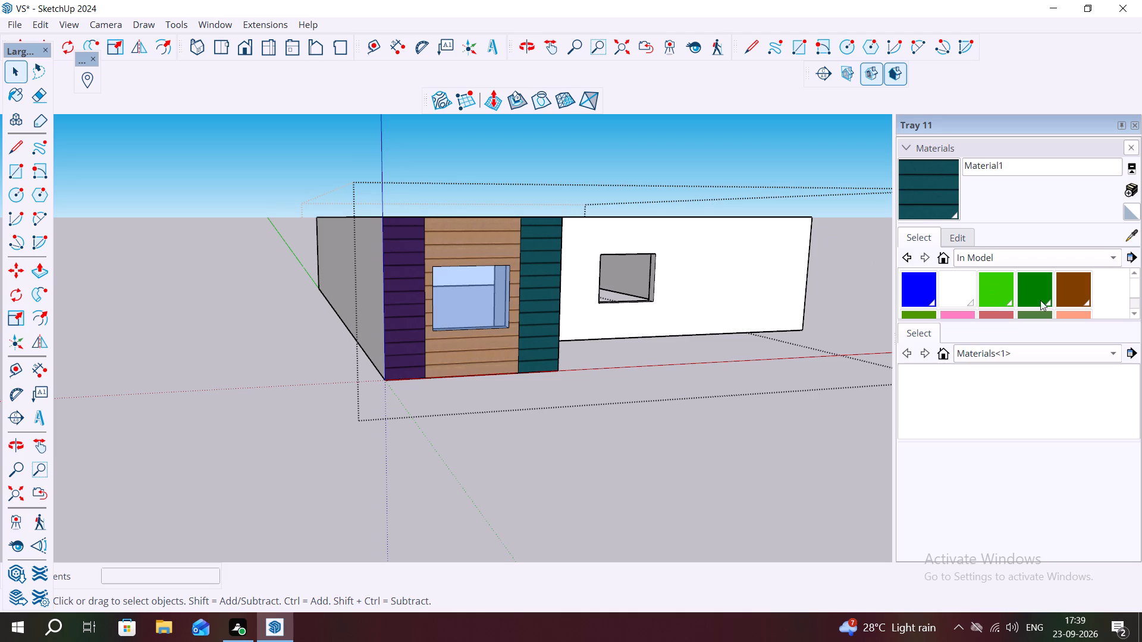
Draw a 5' by 4' rectangle closing the window opening in the recessed white wall.
left_click(7, 165)
scroll(645, 292, "up", 2)
middle_click_drag(582, 300, 528, 287)
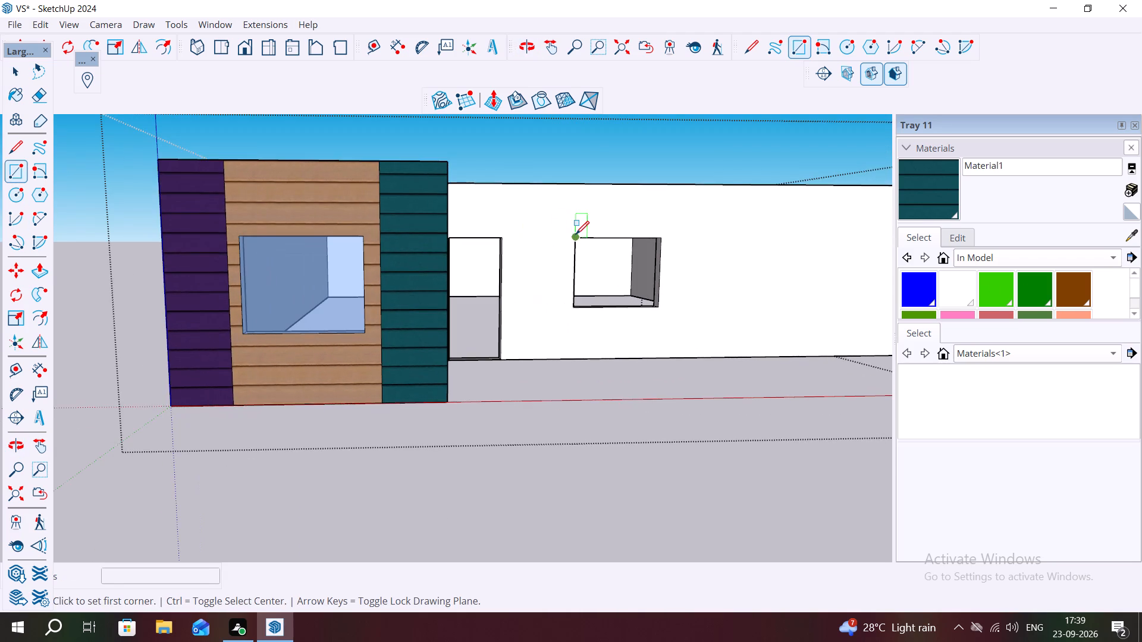
scroll(576, 234, "up", 3)
left_click(576, 240)
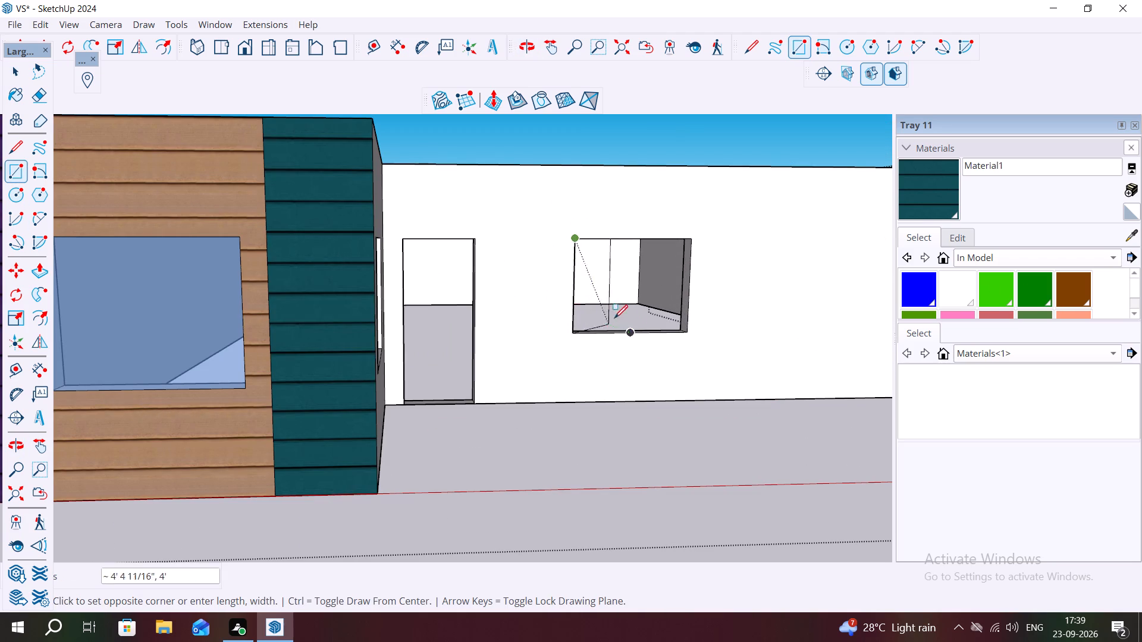
left_click(689, 329)
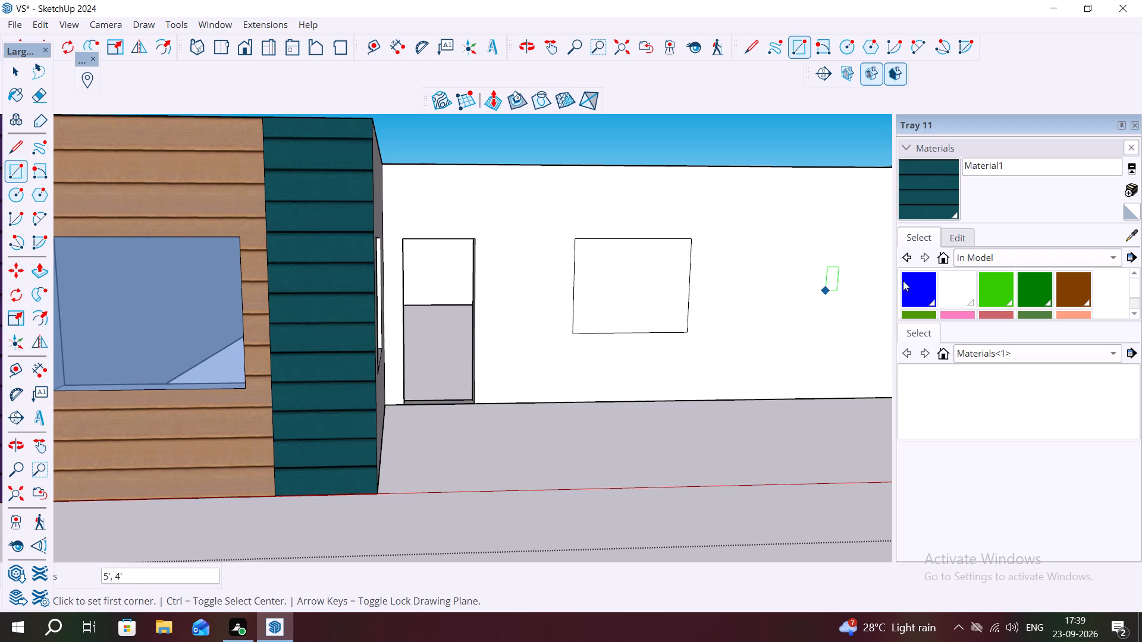
Paint the new window pane in the white wall with Translucent Glass Blue from Glass and Mirrors.
left_click(1046, 254)
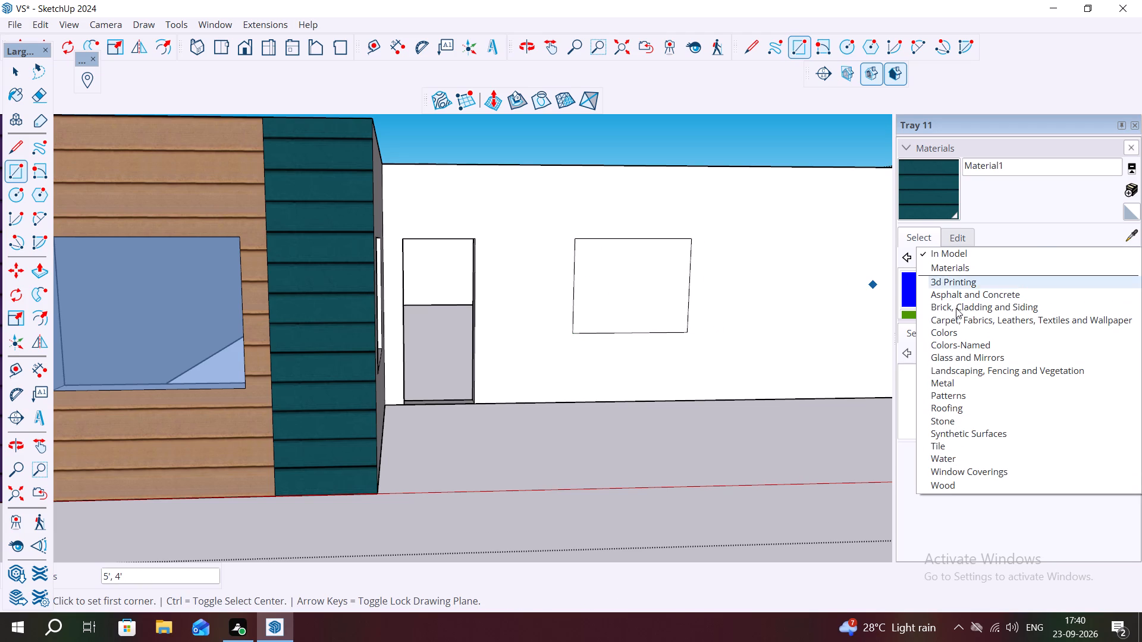
left_click(952, 357)
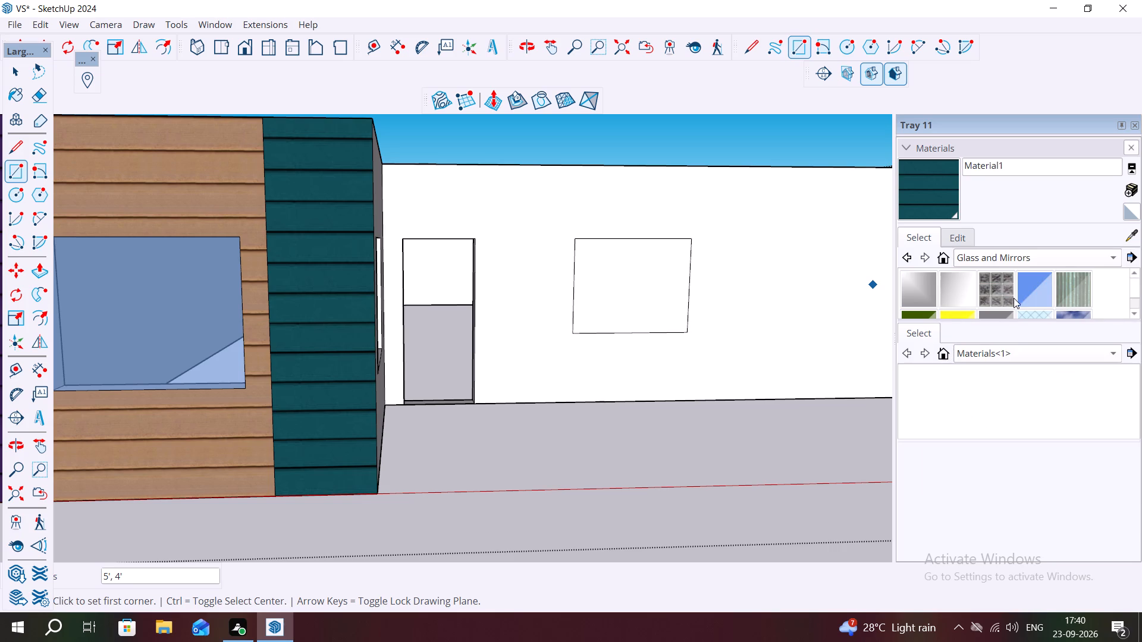
left_click(1028, 295)
left_click(622, 295)
scroll(680, 288, "down", 2)
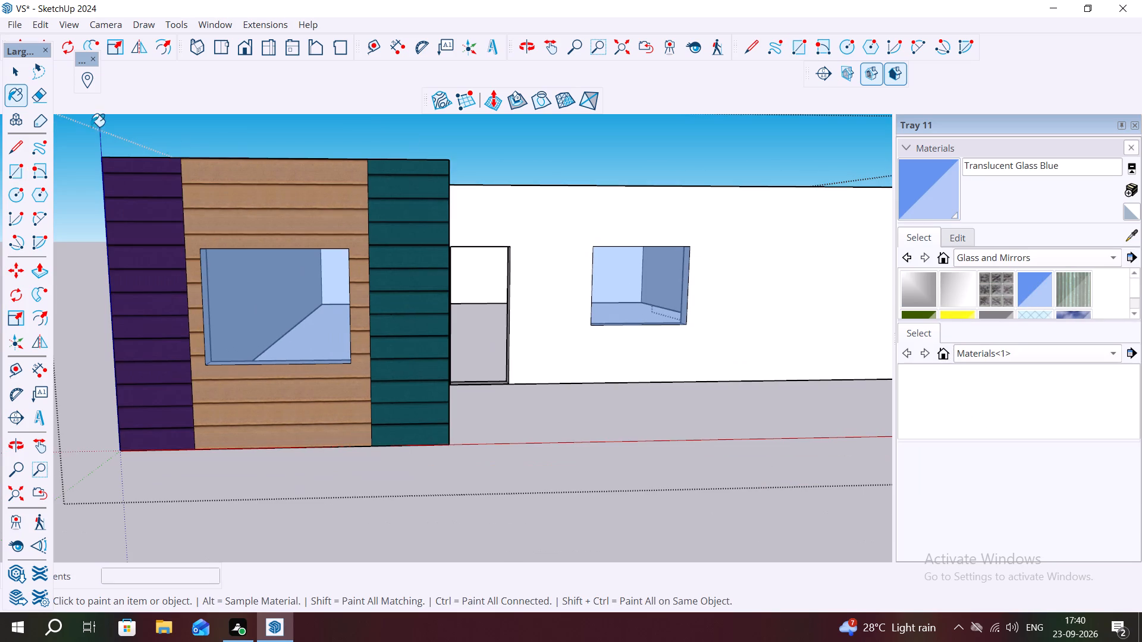
Draw a full-height panel rectangle about 6' 6" by 10' around the white wall's glazed window.
left_click(17, 168)
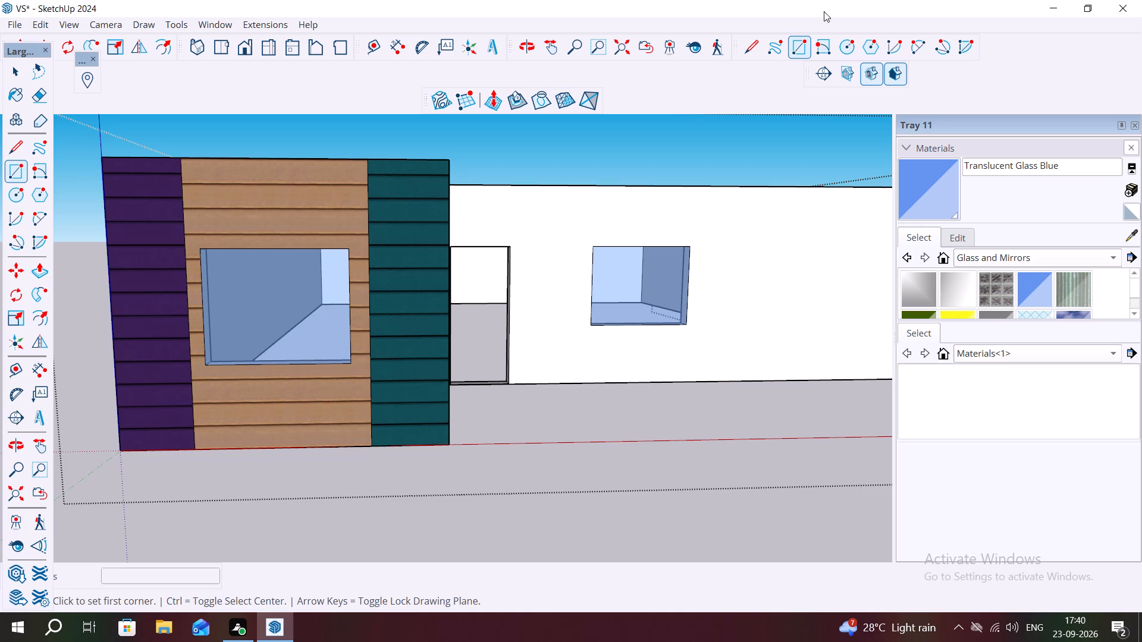
left_click(579, 186)
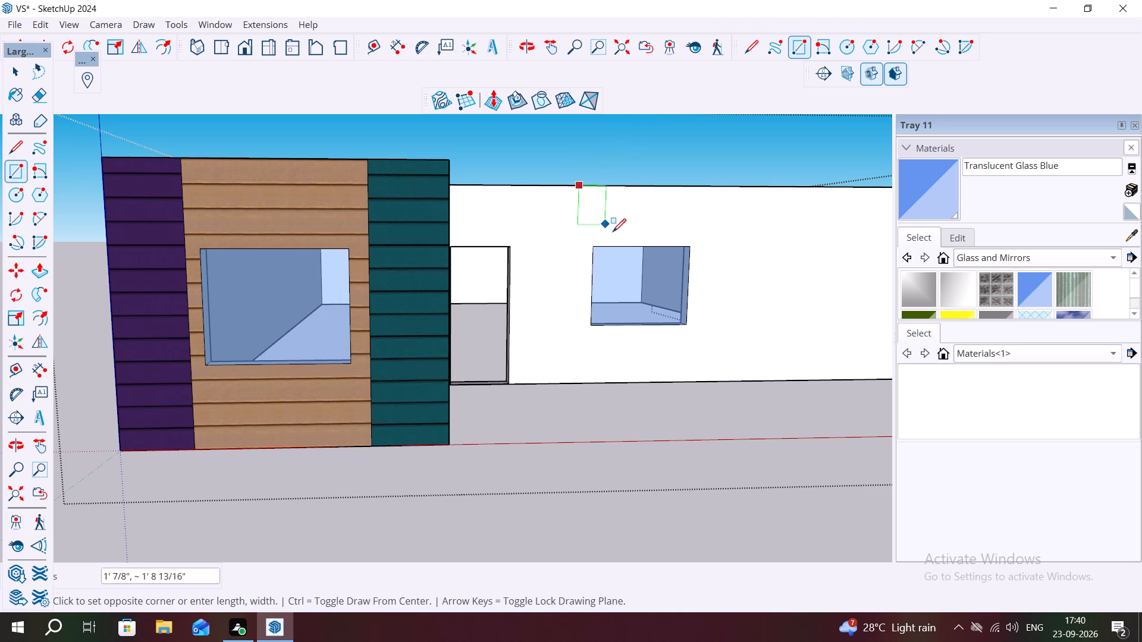
left_click(698, 386)
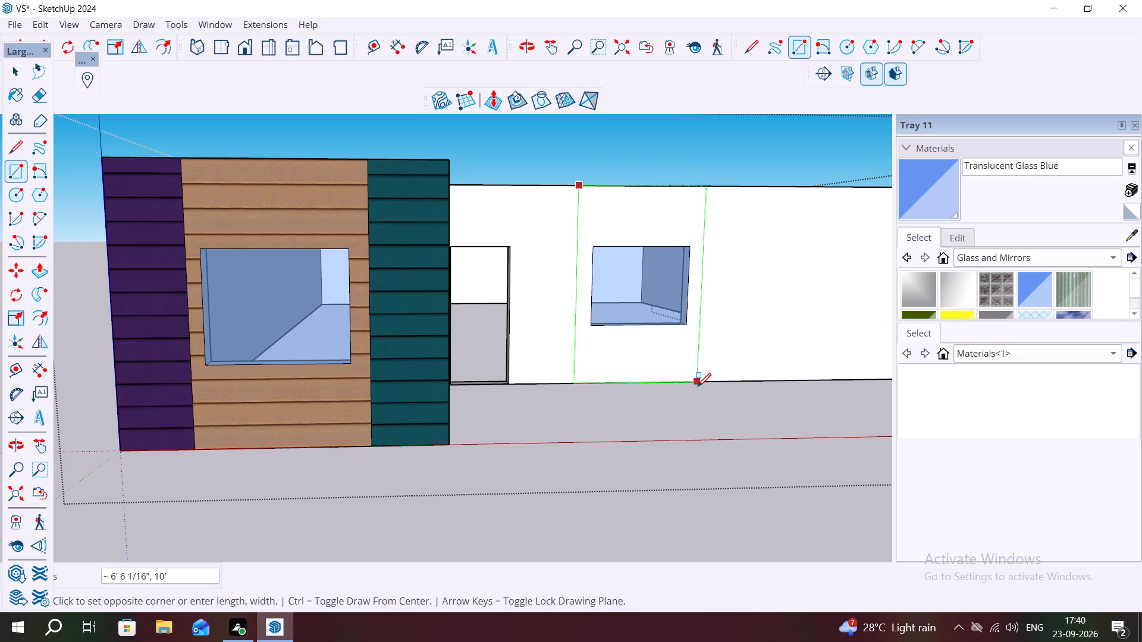
Create a new golden-yellow material from the Beadboard texture in Brick, Cladding and Siding, keeping its 3' by 3' size.
scroll(977, 304, "down", 2)
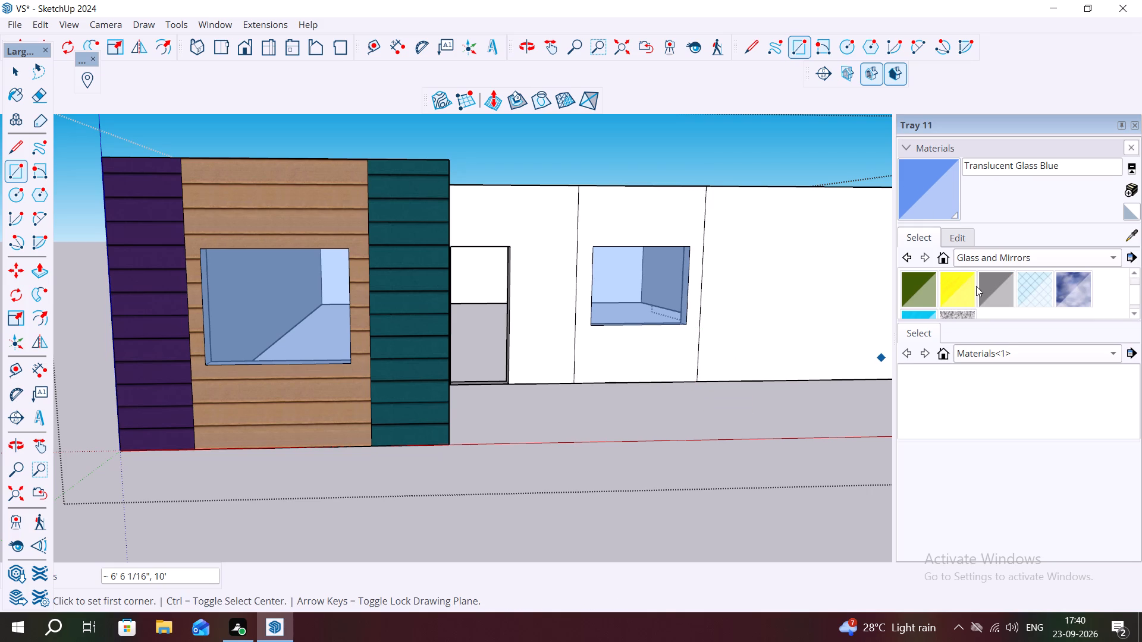
left_click(1022, 257)
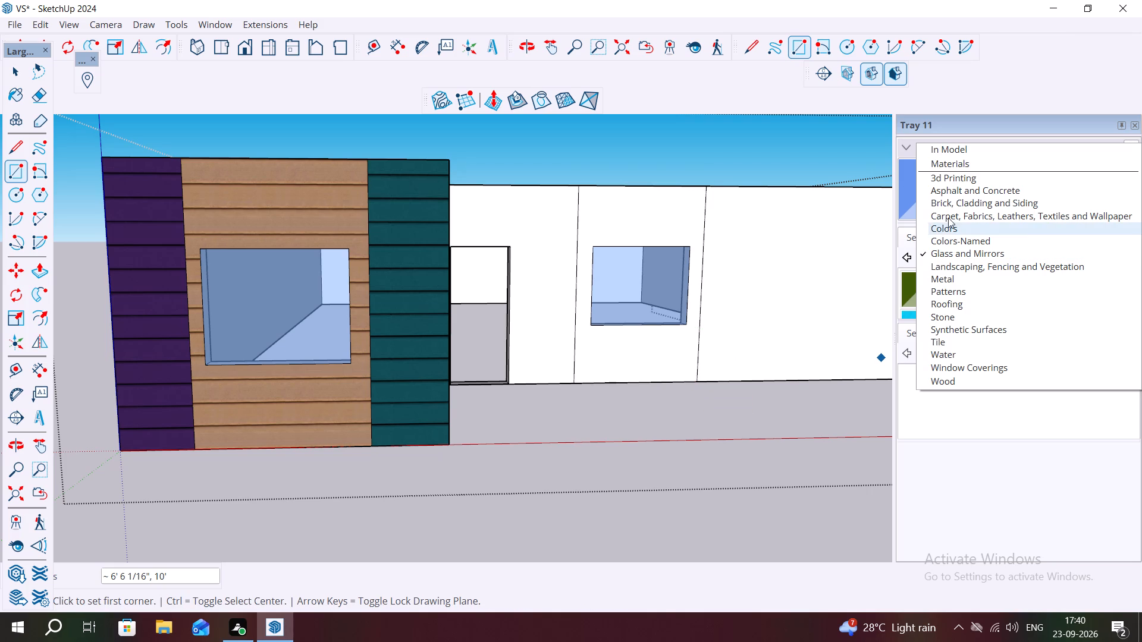
left_click(956, 203)
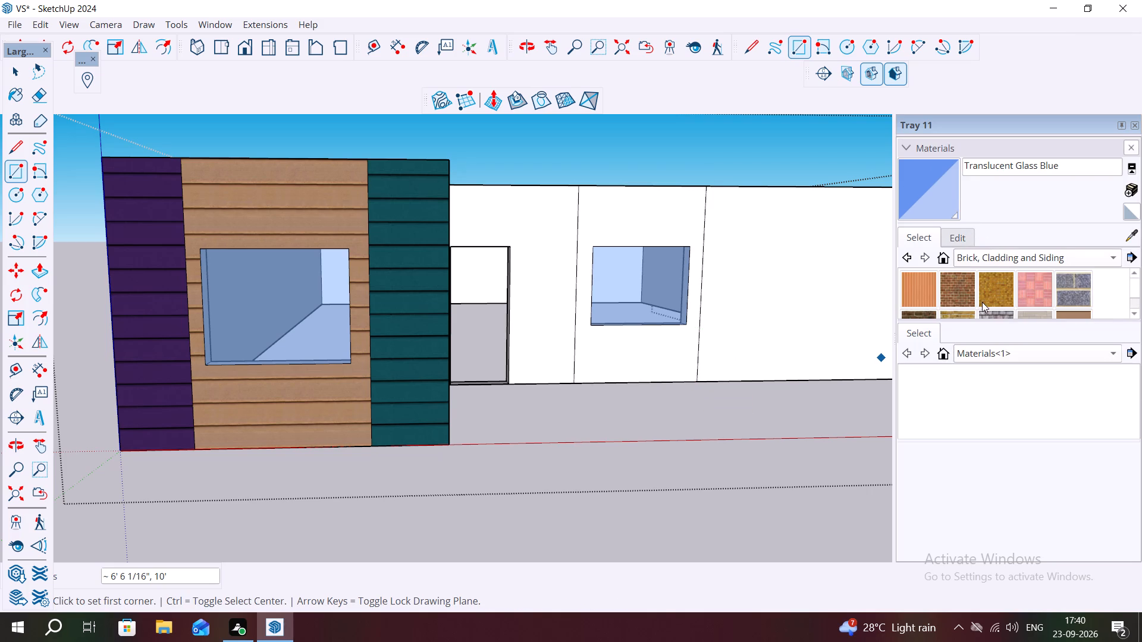
left_click(919, 288)
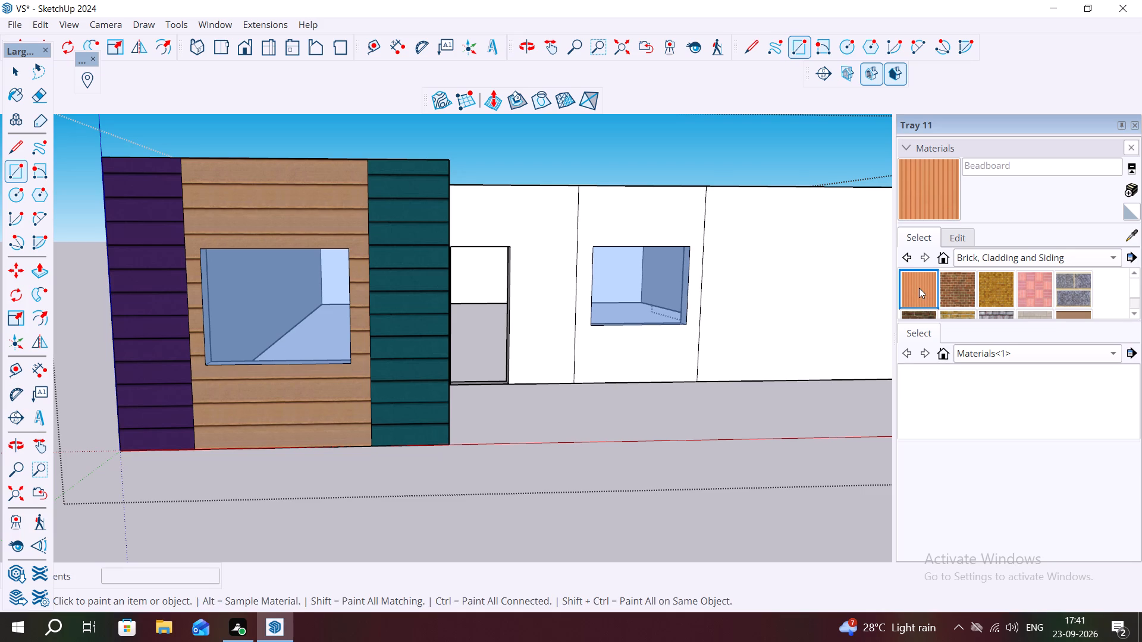
left_click(1127, 193)
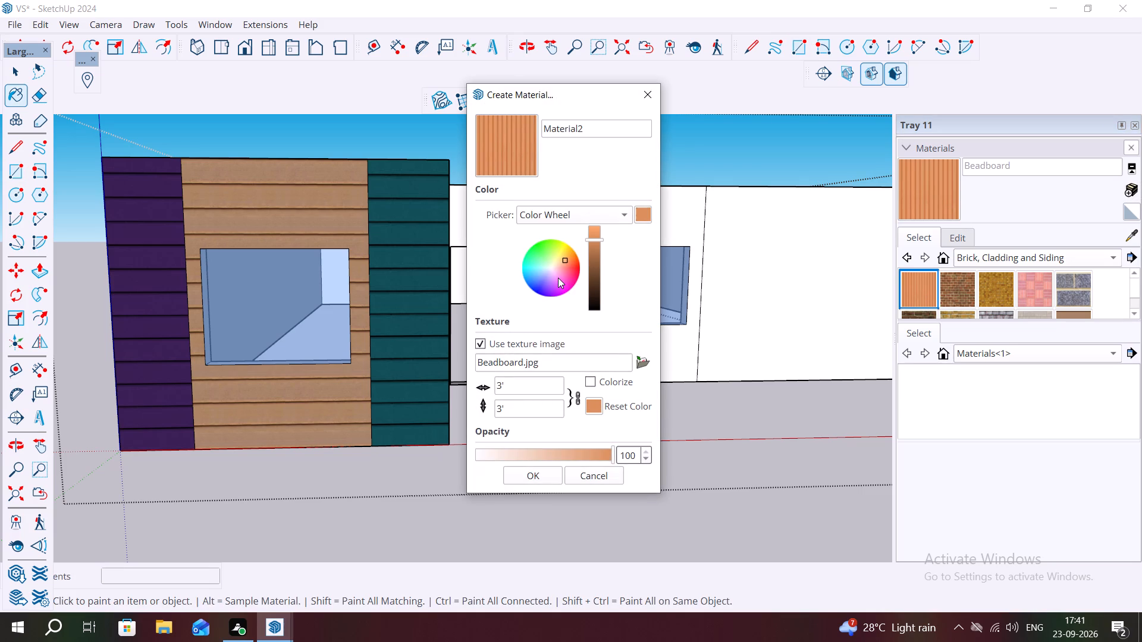
left_click(558, 278)
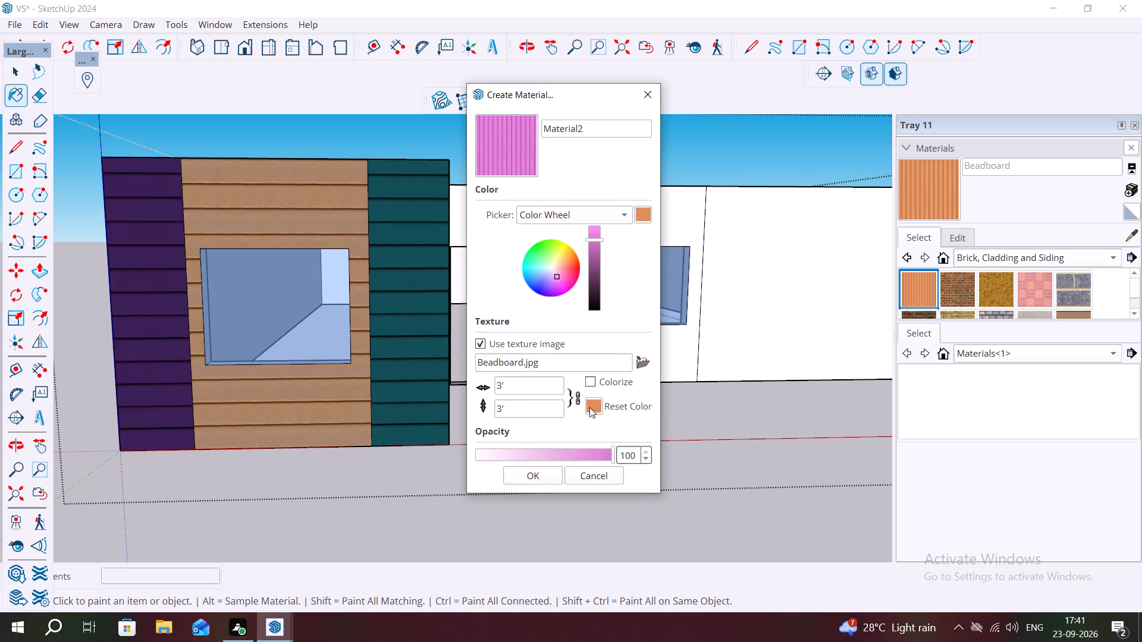
left_click(563, 259)
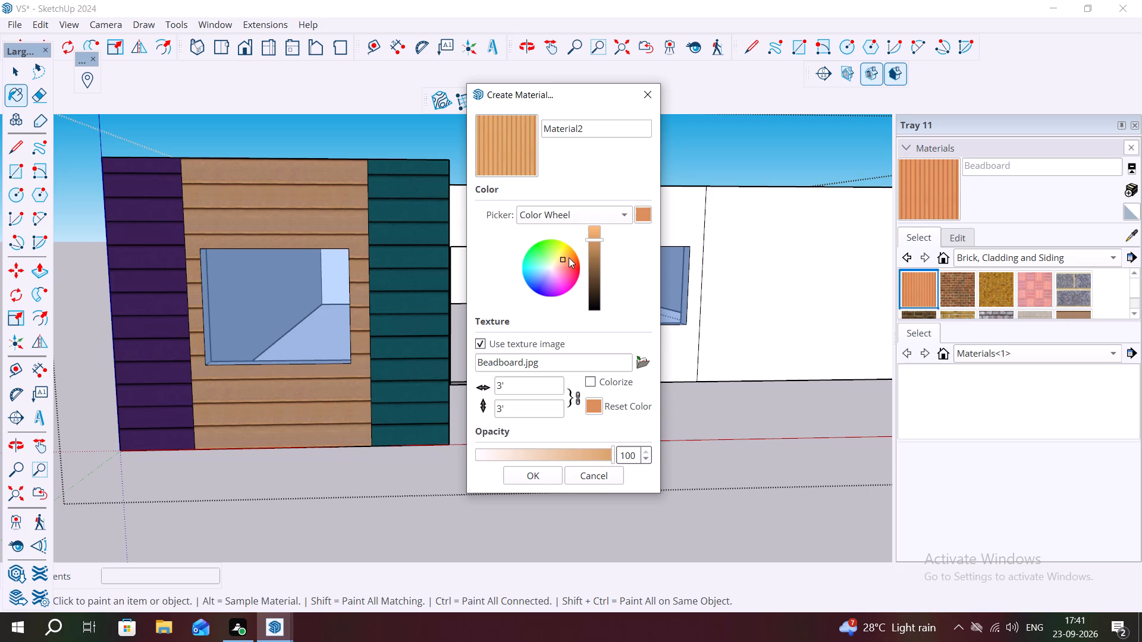
left_click(569, 257)
left_click(567, 254)
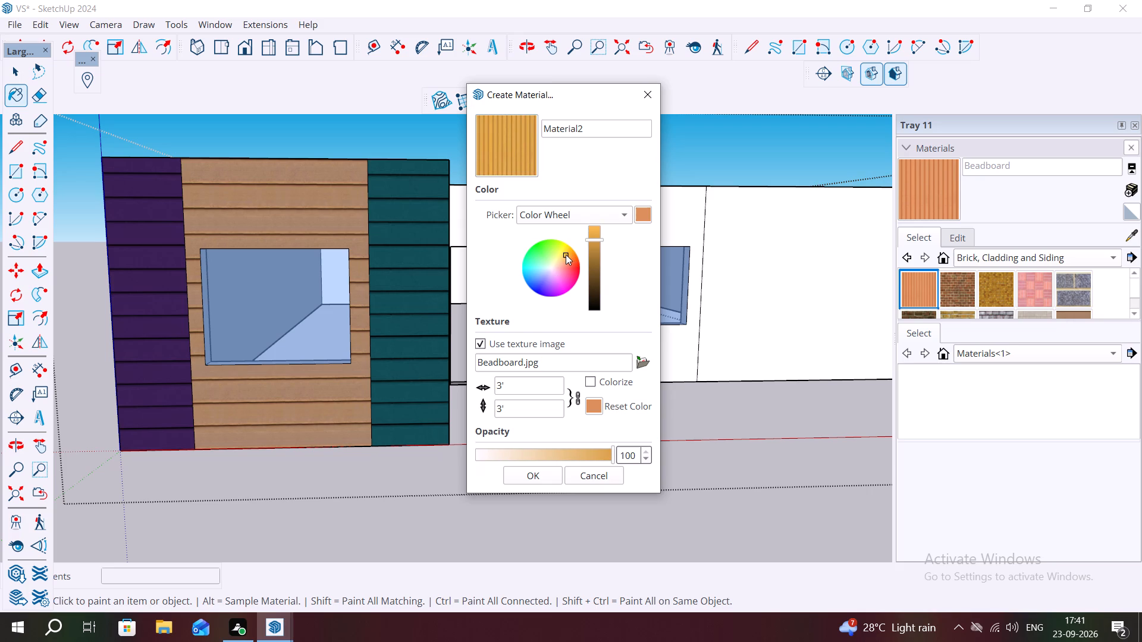
left_click(543, 484)
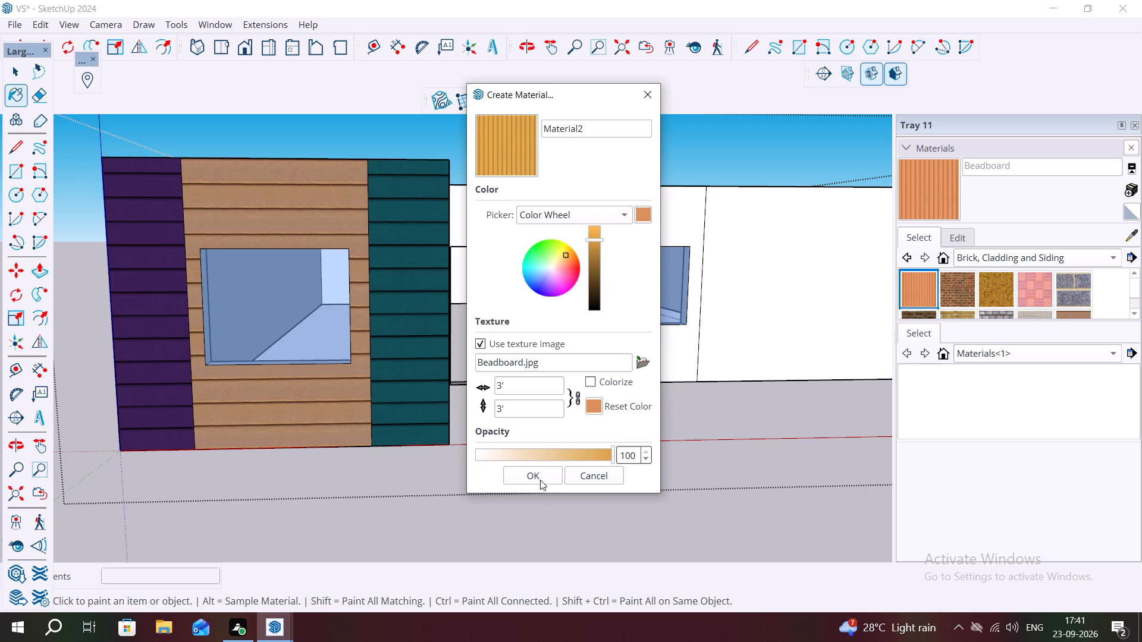
left_click(534, 472)
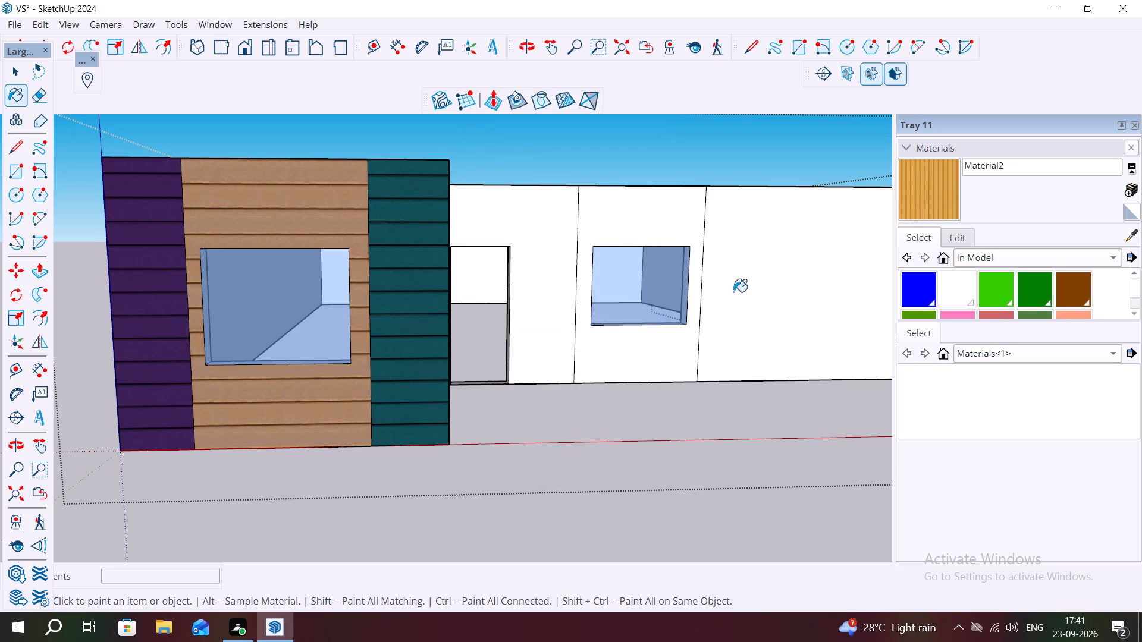
Paint the recessed white wall on both sides of the window panel with the new golden beadboard material.
left_click(733, 292)
left_click(538, 330)
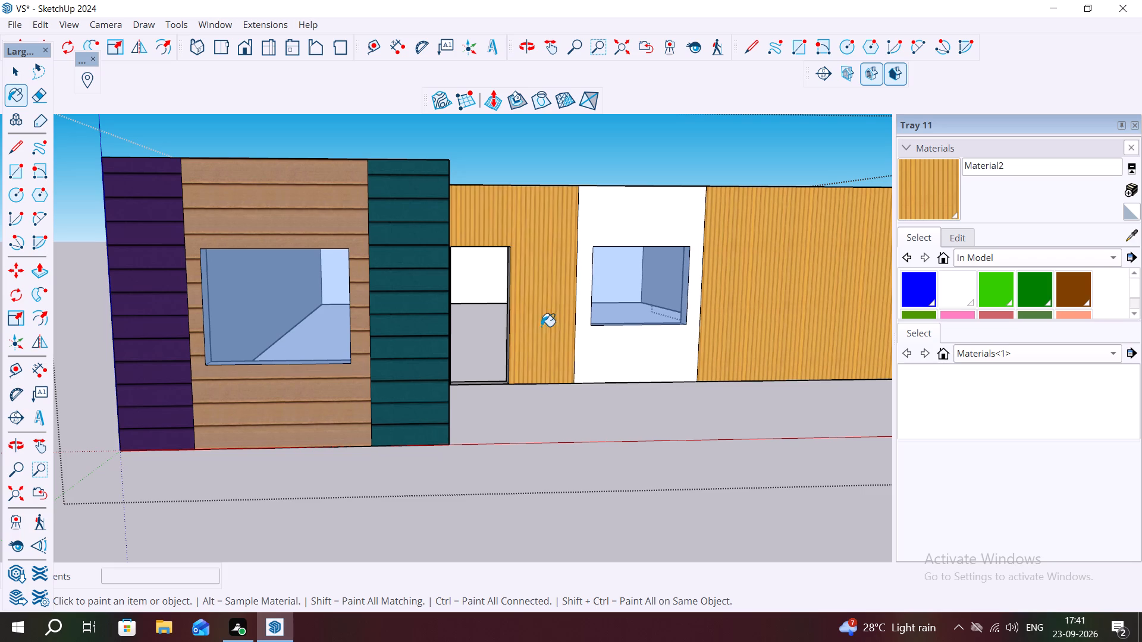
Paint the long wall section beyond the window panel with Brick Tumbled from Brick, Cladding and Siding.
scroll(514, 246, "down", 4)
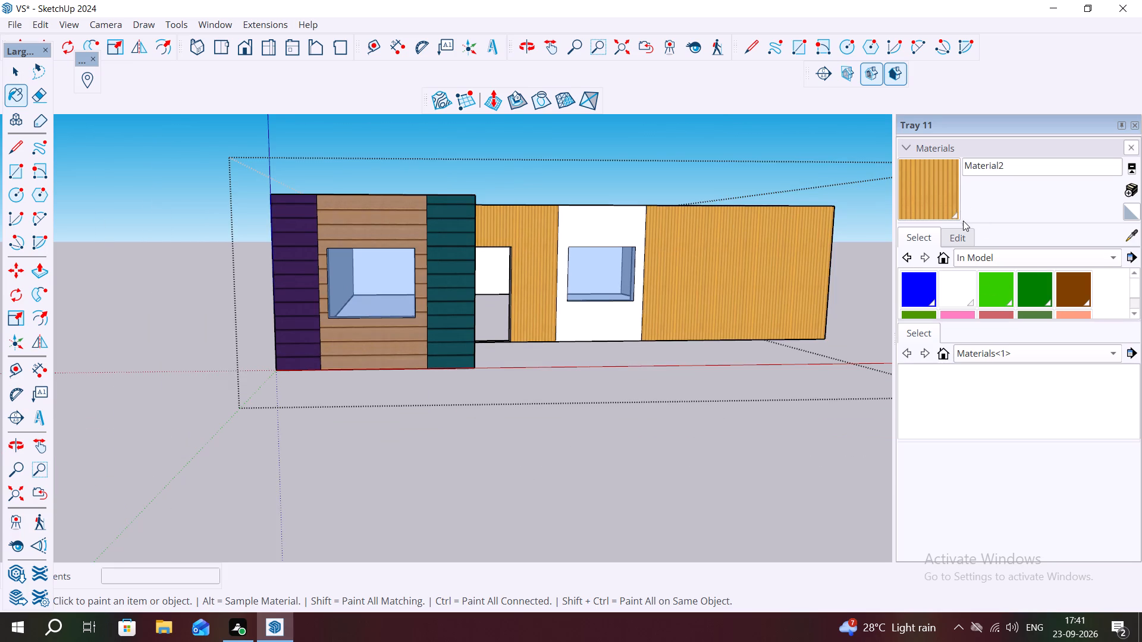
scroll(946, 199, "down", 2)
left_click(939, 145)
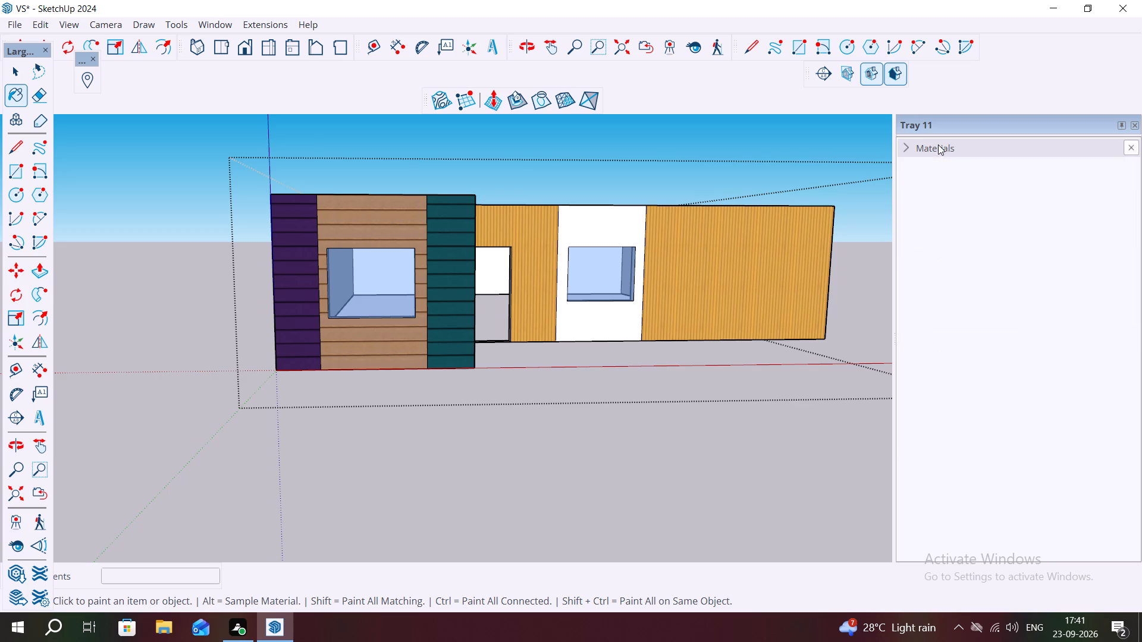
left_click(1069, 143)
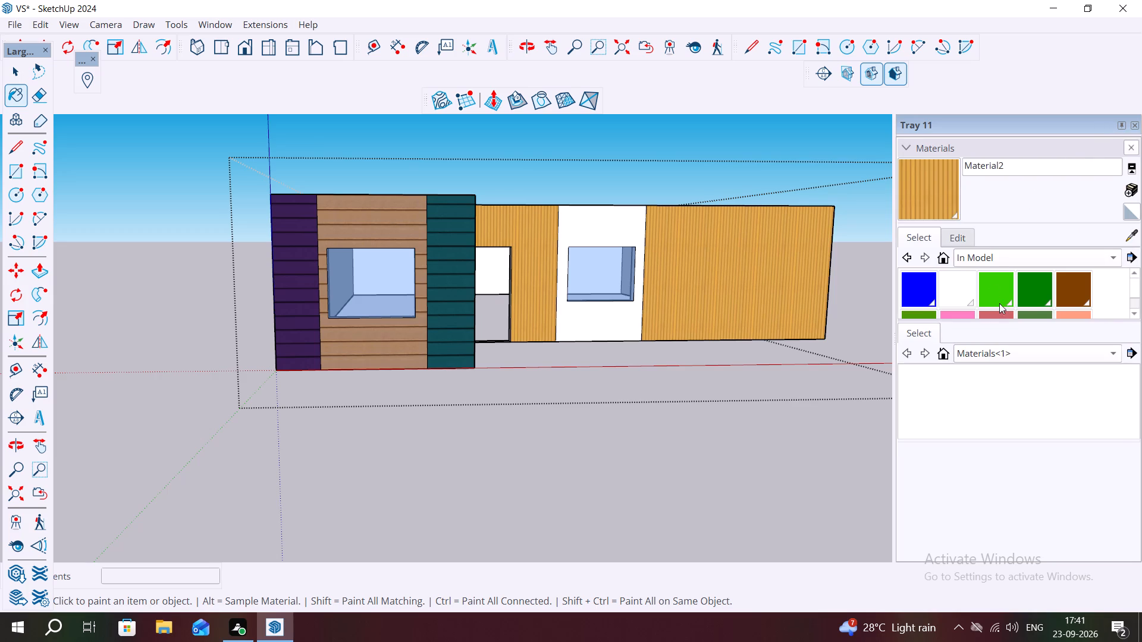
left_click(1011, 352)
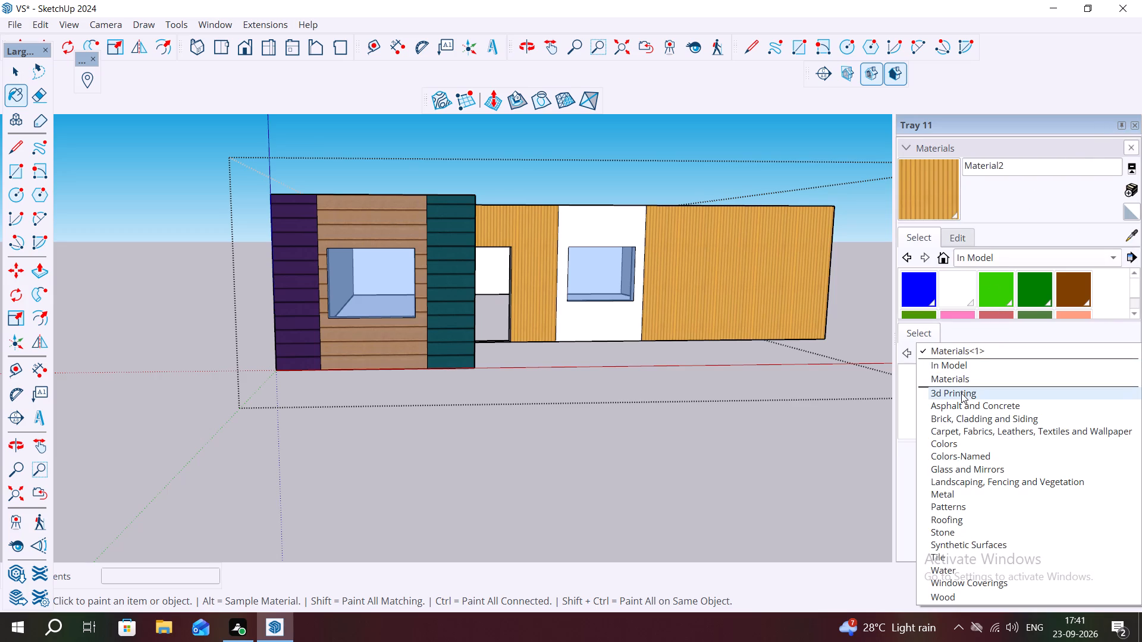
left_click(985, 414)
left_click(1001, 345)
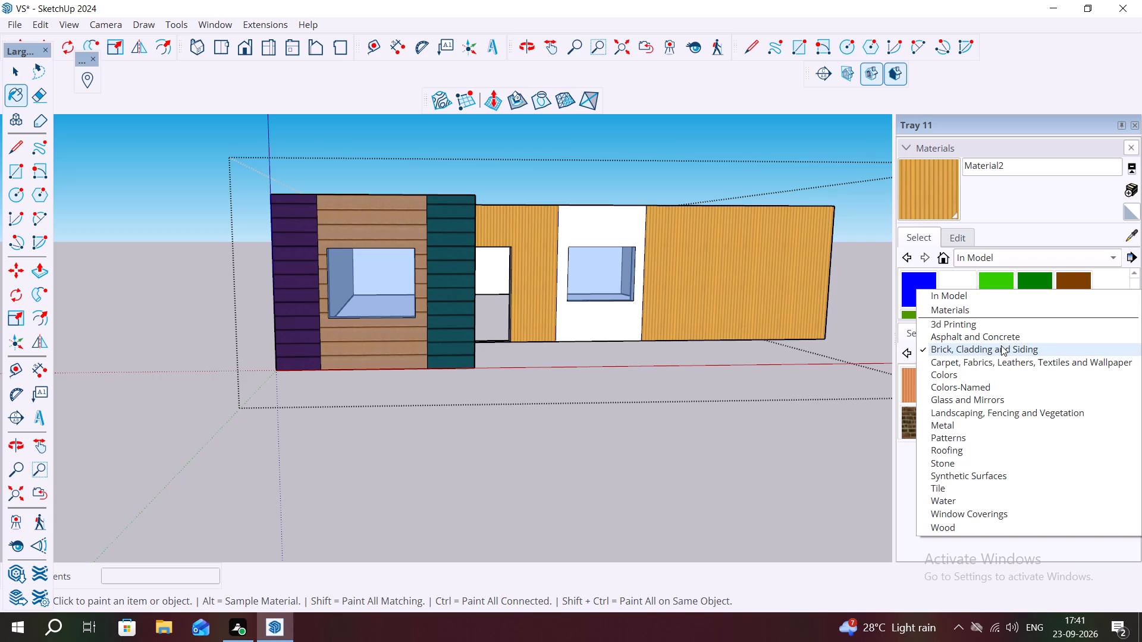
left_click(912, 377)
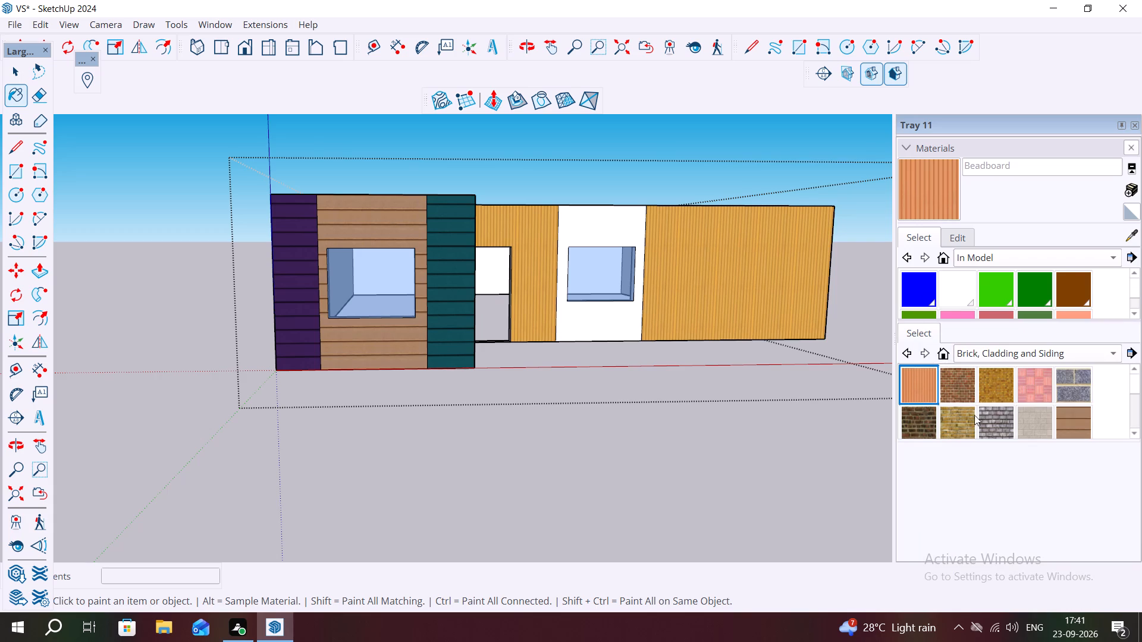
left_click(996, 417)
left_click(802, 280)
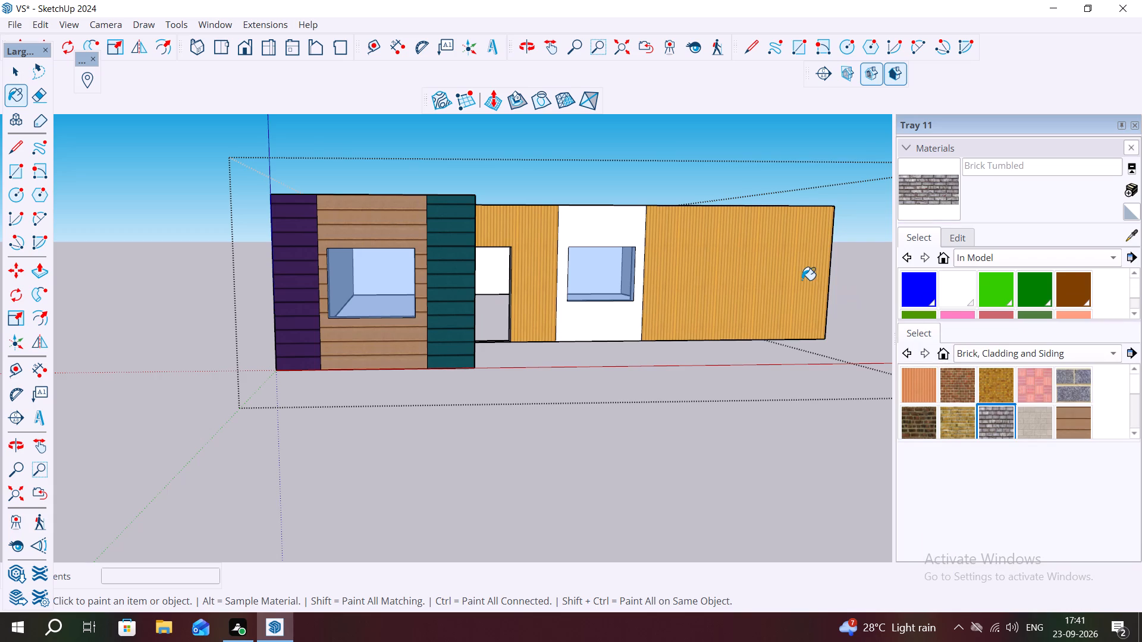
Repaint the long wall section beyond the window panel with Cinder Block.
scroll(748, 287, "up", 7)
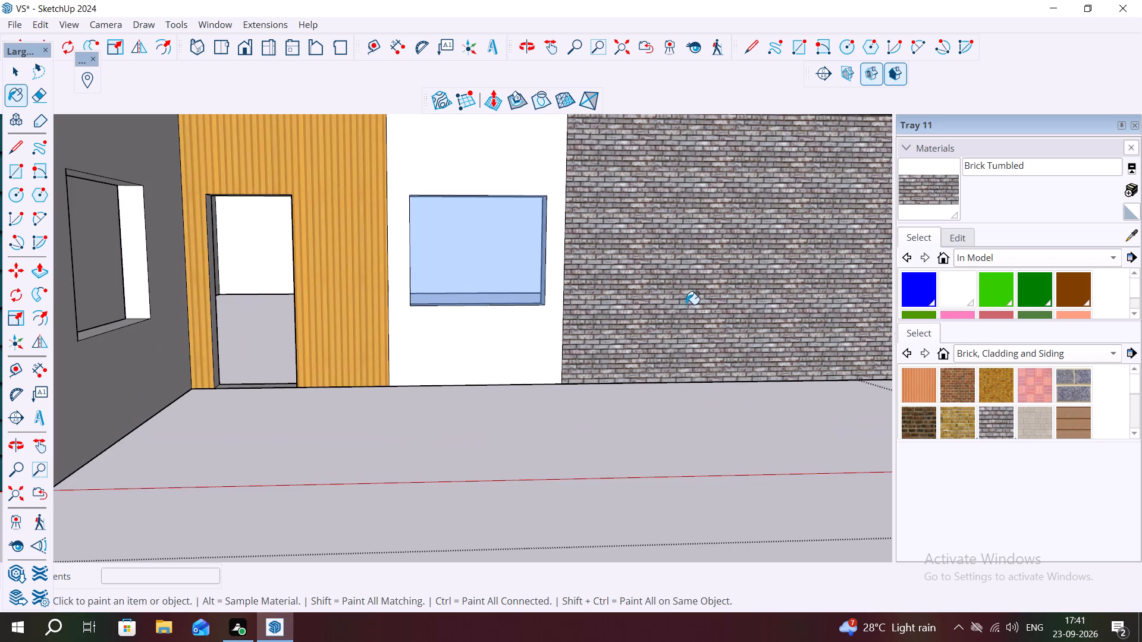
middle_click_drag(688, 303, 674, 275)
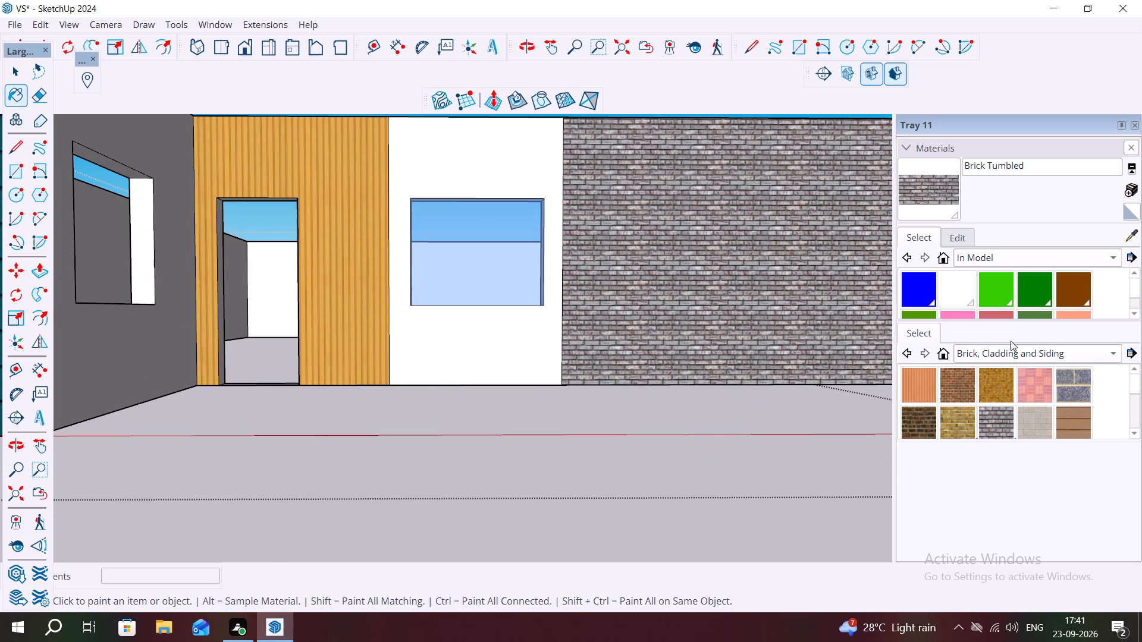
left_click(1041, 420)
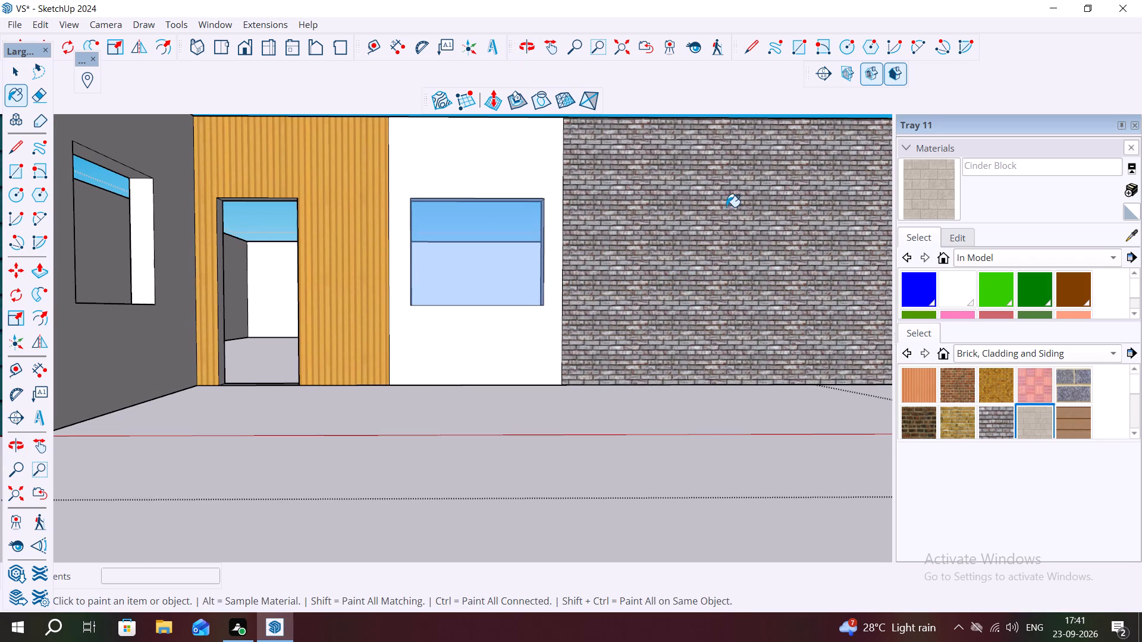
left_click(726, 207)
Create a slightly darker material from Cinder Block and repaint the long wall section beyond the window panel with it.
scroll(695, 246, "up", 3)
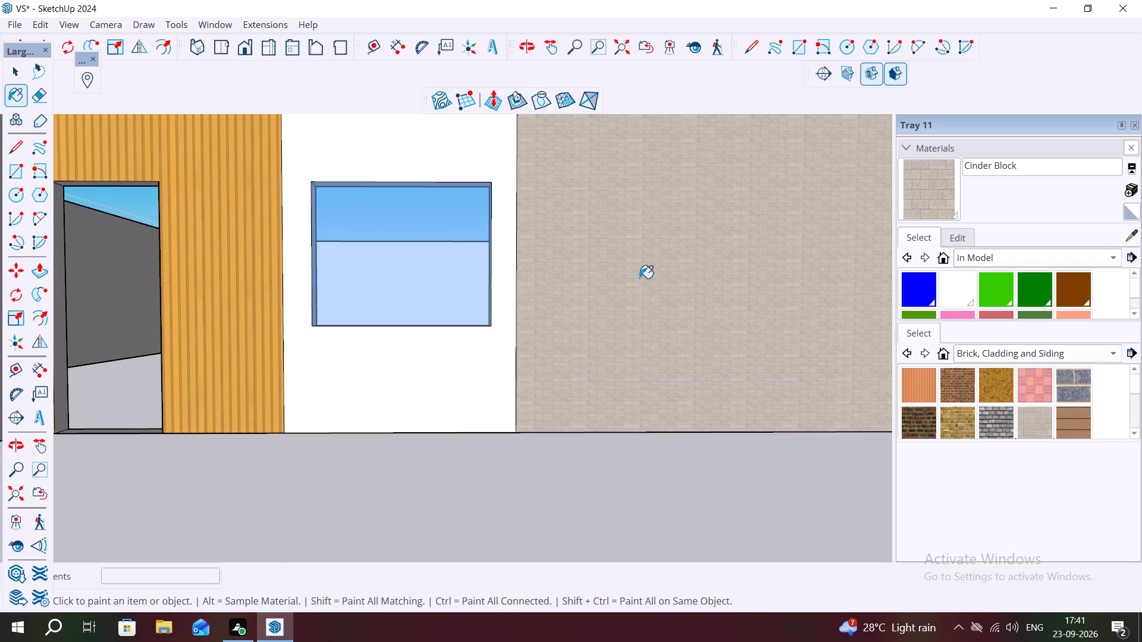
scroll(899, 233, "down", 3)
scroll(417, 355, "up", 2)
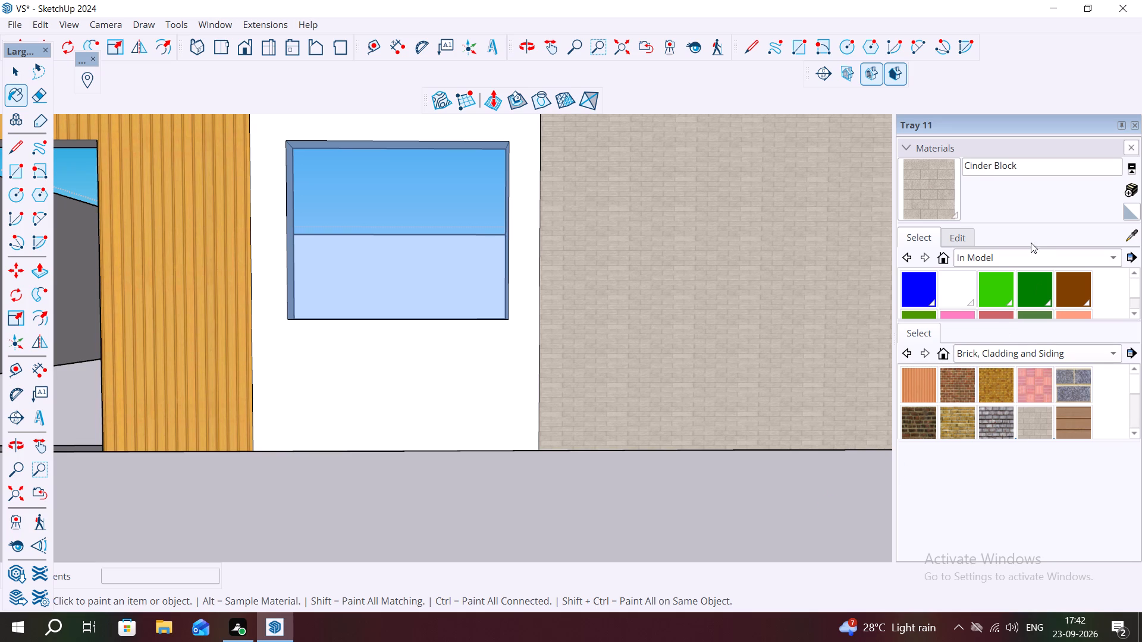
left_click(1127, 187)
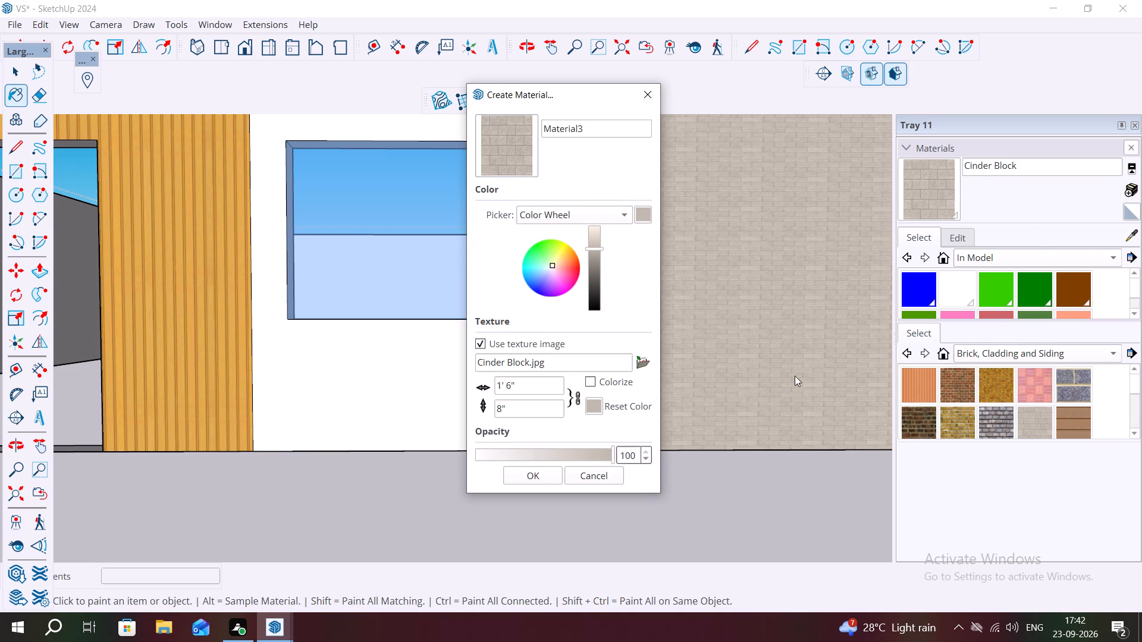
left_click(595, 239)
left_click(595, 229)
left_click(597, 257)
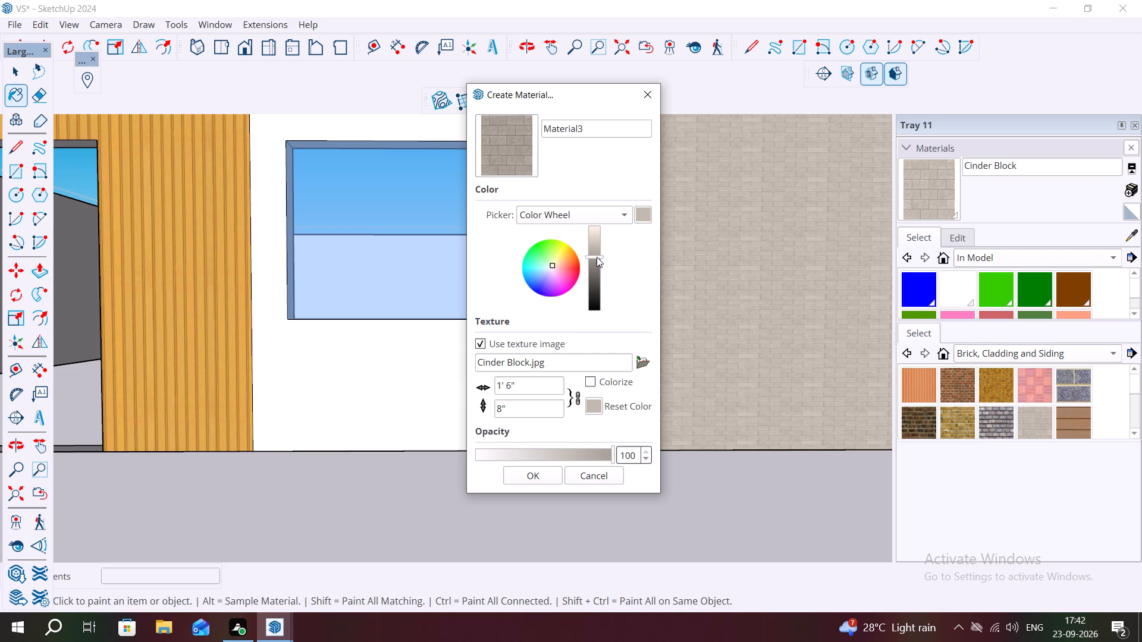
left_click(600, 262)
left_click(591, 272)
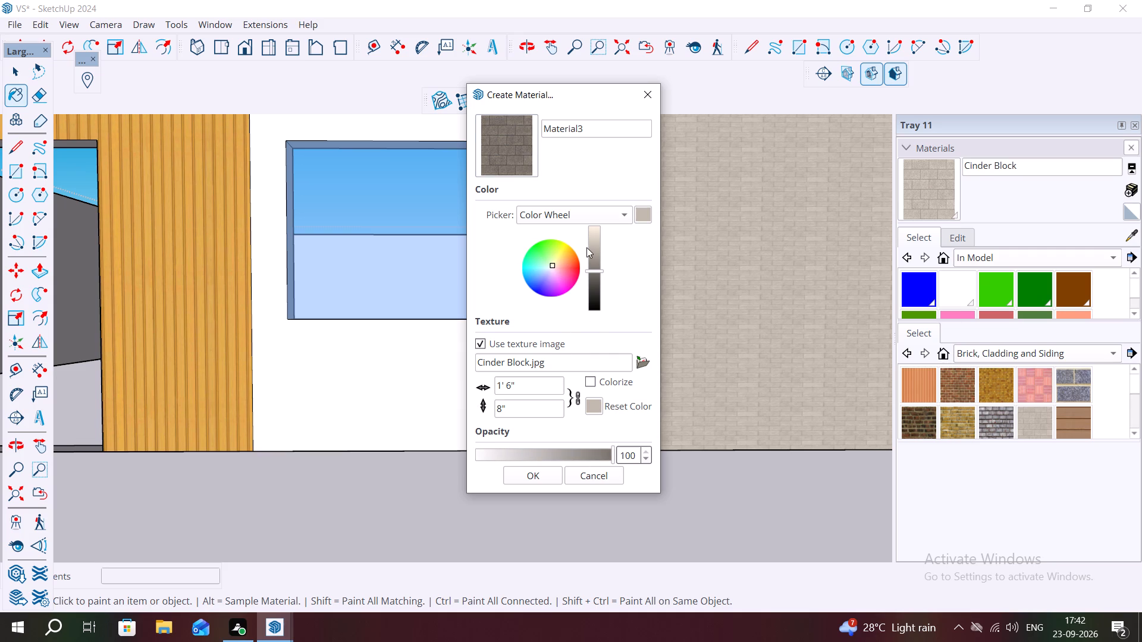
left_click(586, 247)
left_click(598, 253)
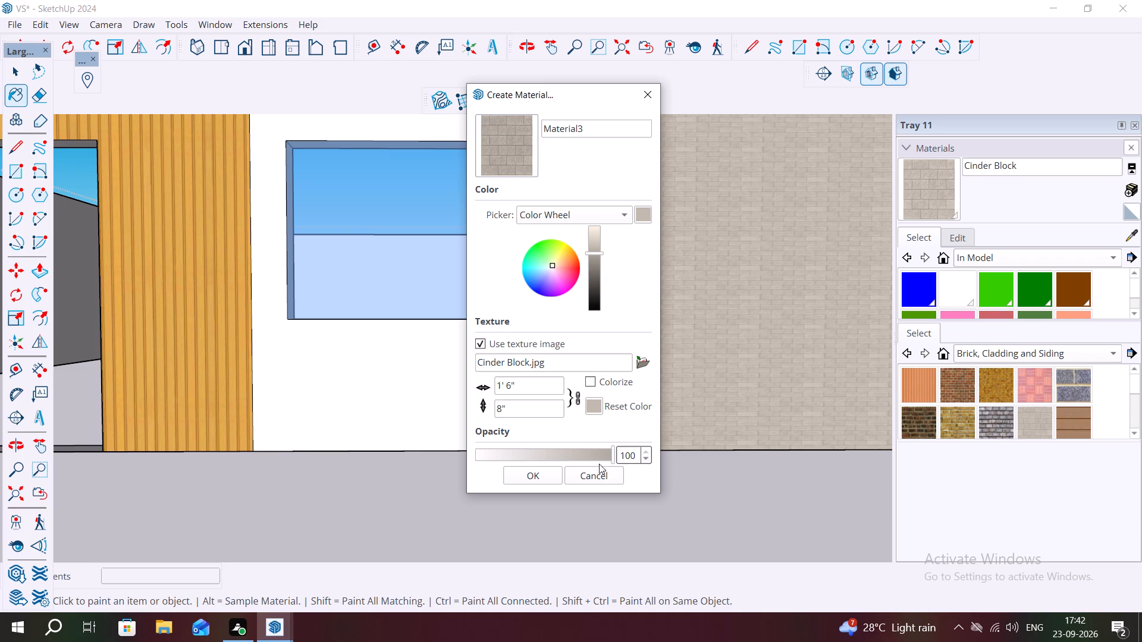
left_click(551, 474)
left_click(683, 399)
Repaint the long wall section beyond the window panel with Cladding Siding Tan from Brick, Cladding and Siding.
scroll(575, 446, "down", 3)
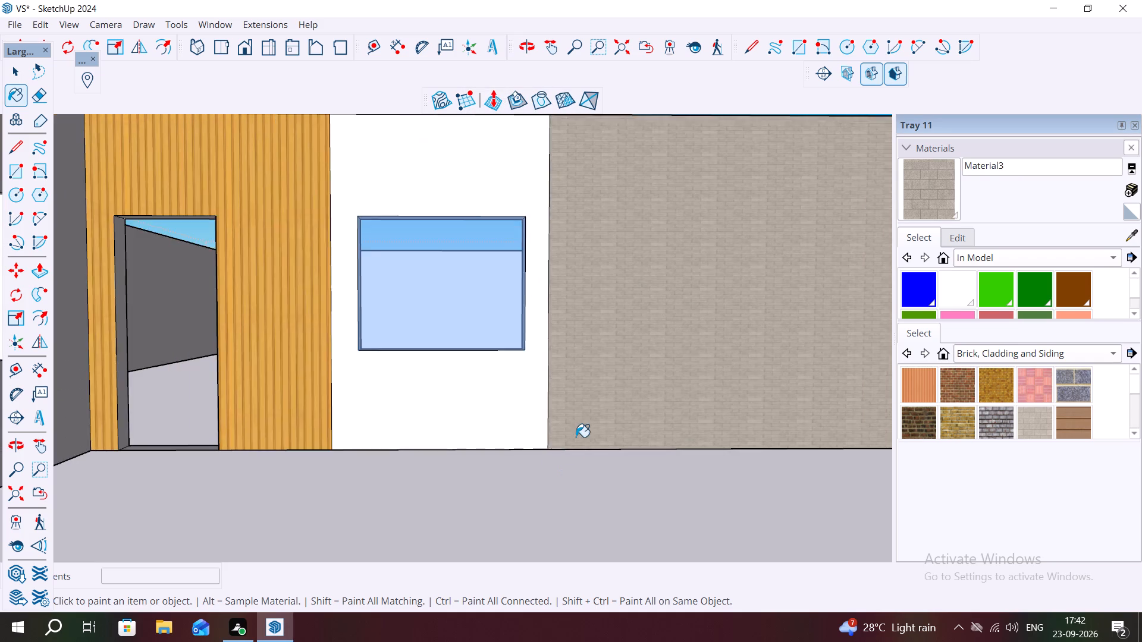
scroll(576, 437, "down", 5)
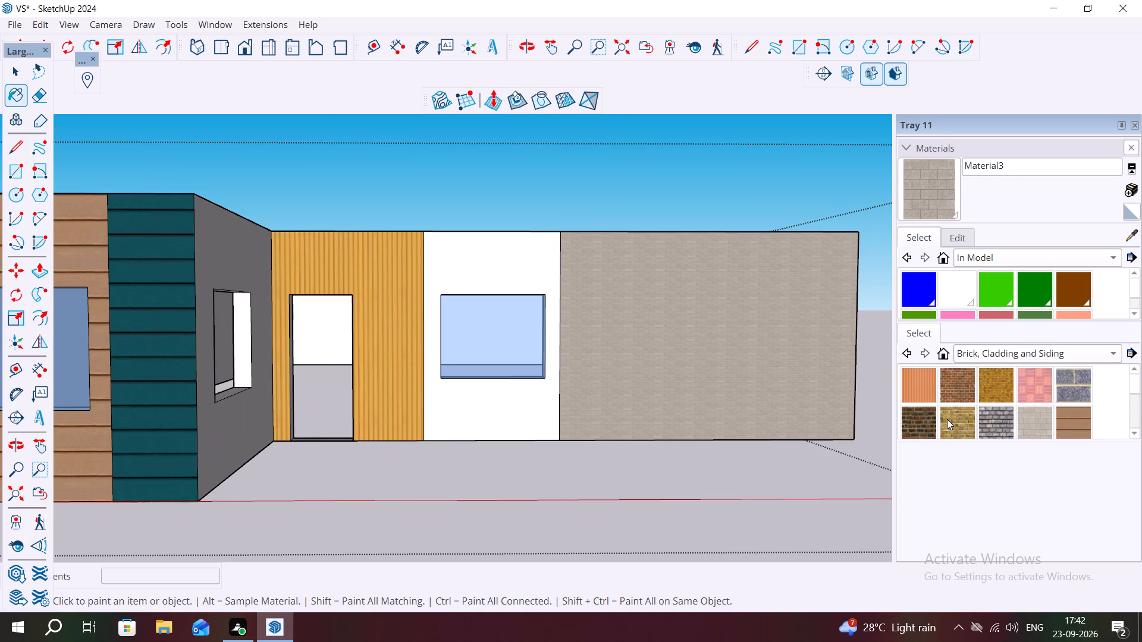
scroll(946, 418, "down", 4)
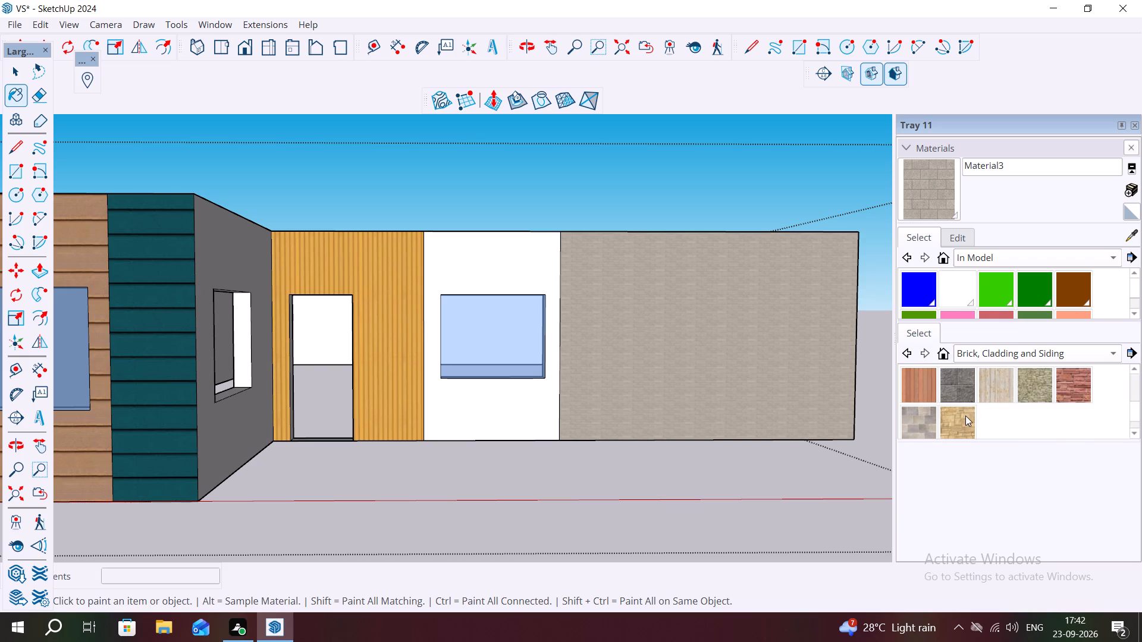
scroll(941, 420, "up", 3)
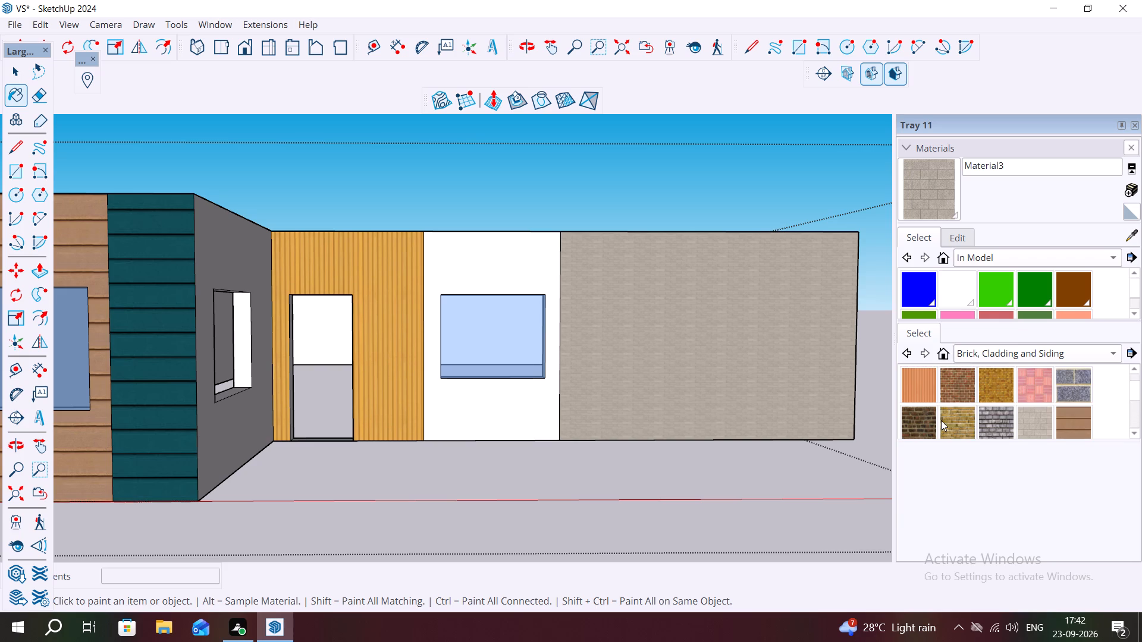
left_click(1060, 433)
left_click(655, 358)
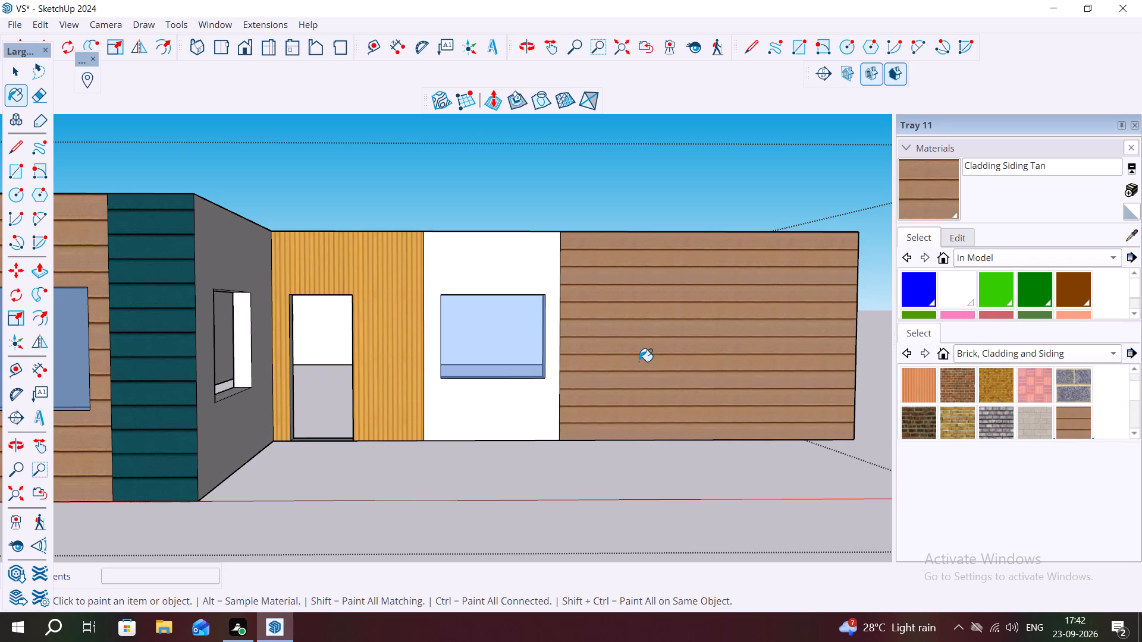
Create a light peach material from Cladding Siding Tan and repaint the long wall section beyond the window panel with it.
left_click(1129, 193)
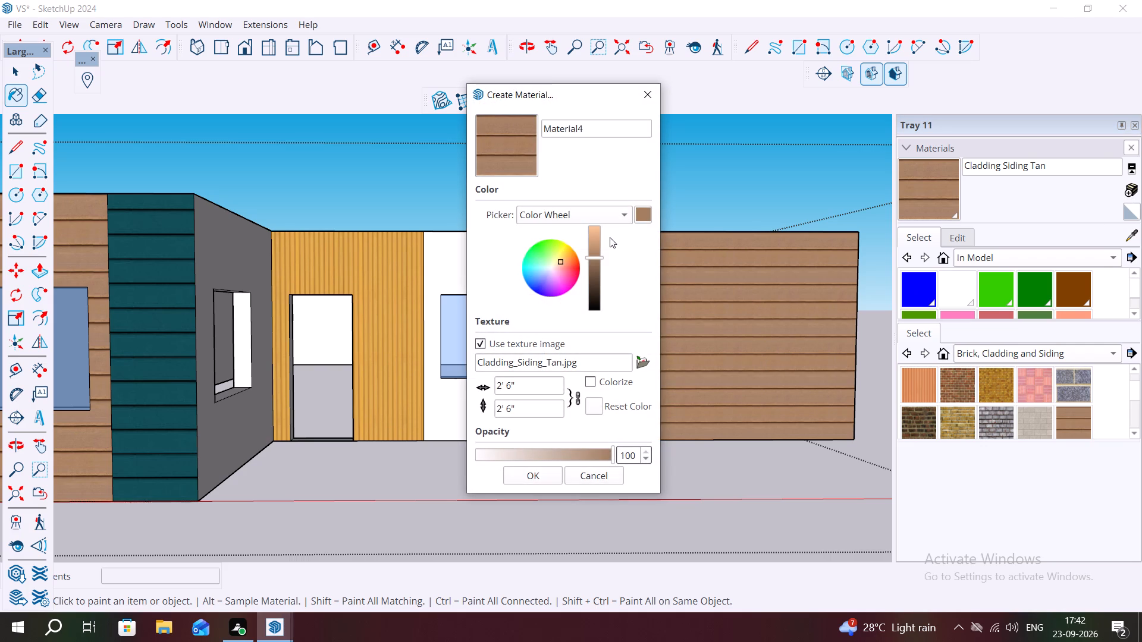
left_click(597, 233)
left_click(597, 227)
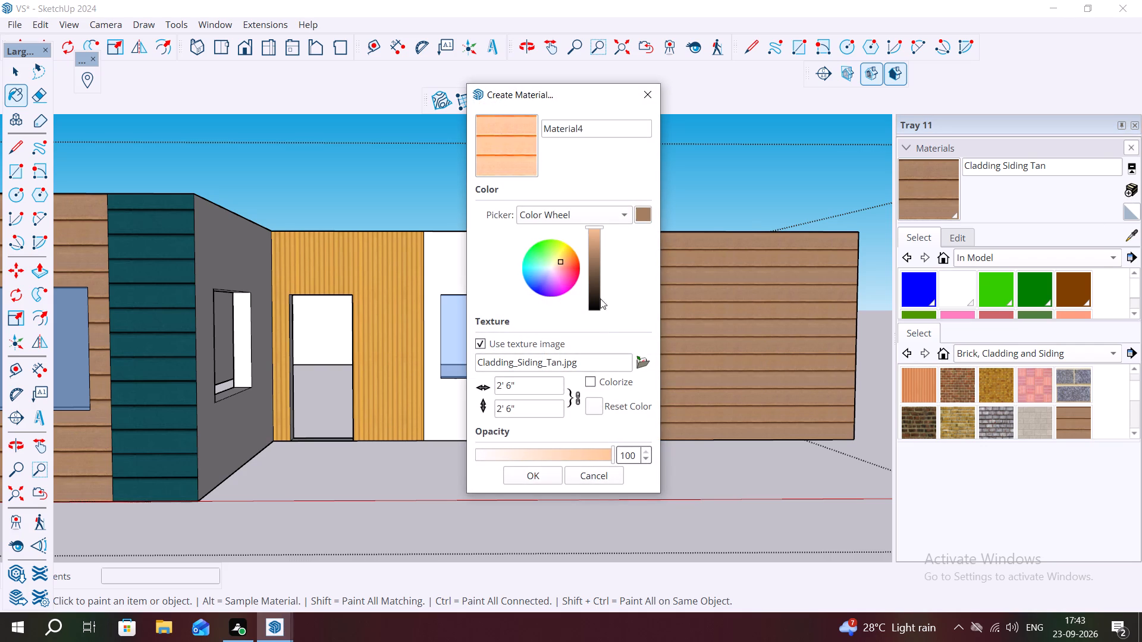
left_click(546, 479)
left_click(749, 389)
scroll(732, 386, "down", 3)
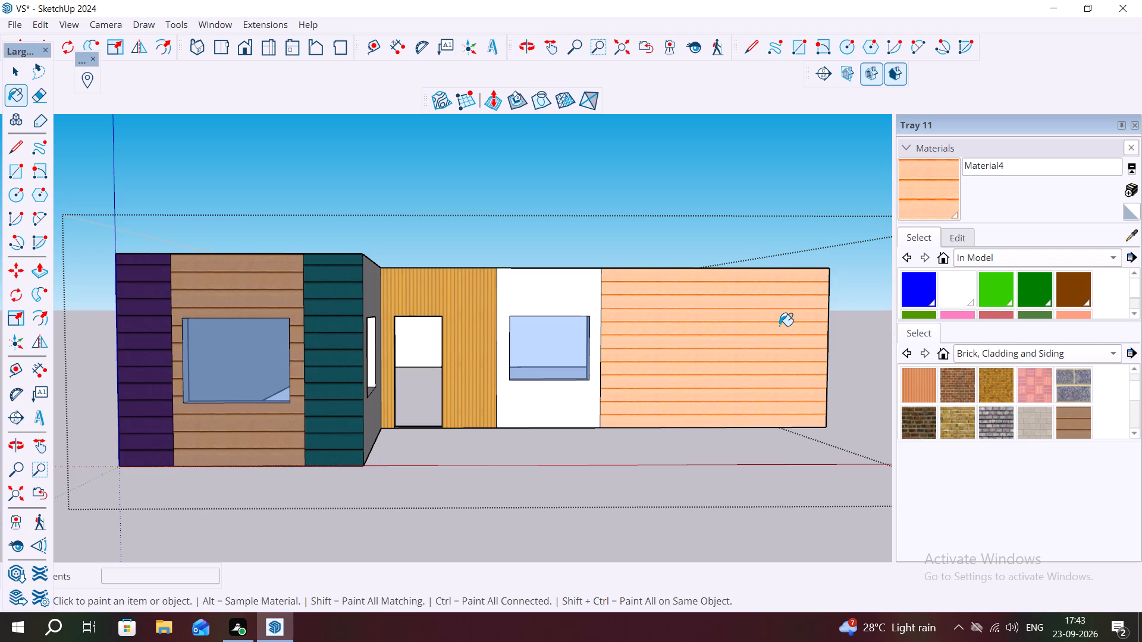
Create a pale yellow material from the peach siding and repaint the long wall section beyond the window panel with it.
left_click(1128, 191)
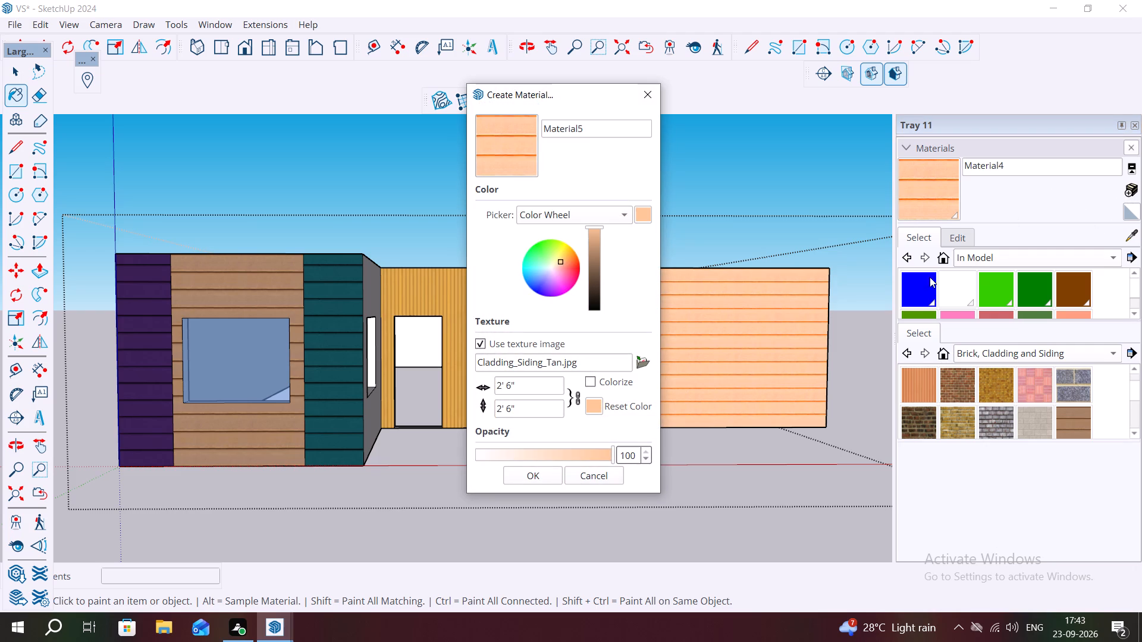
left_click(561, 278)
left_click(567, 271)
left_click(566, 267)
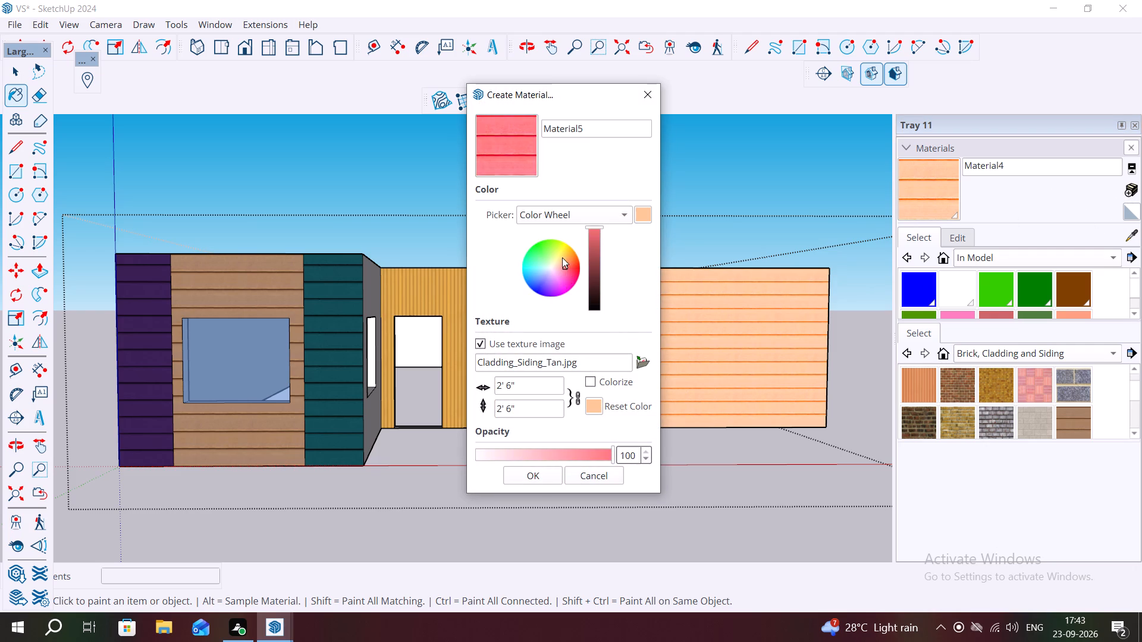
double_click(561, 257)
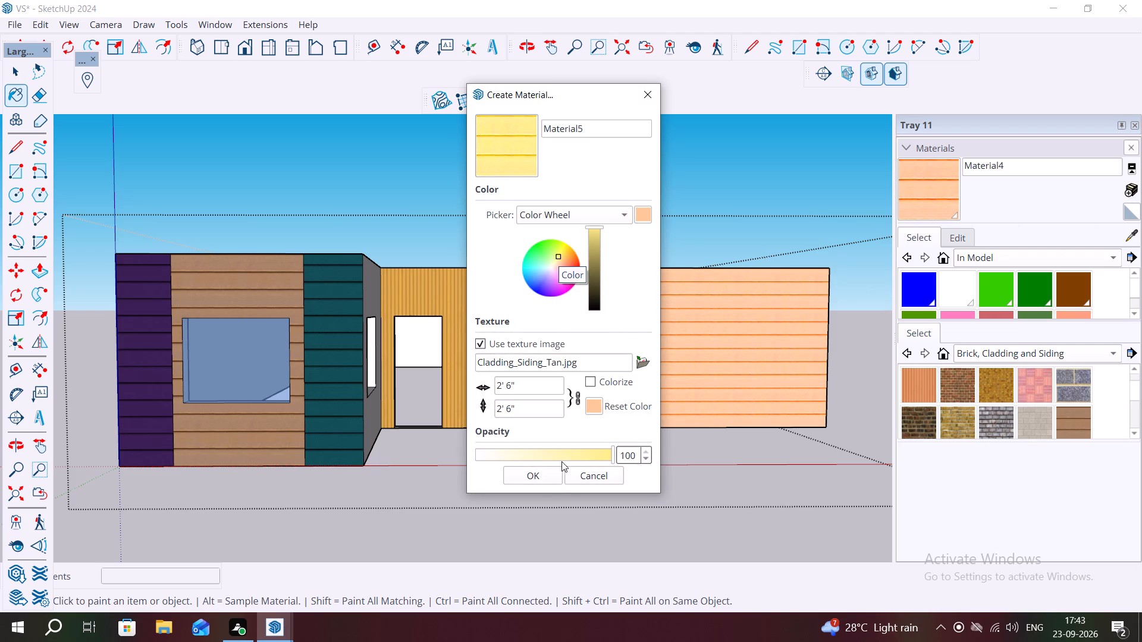
left_click(548, 477)
left_click(780, 367)
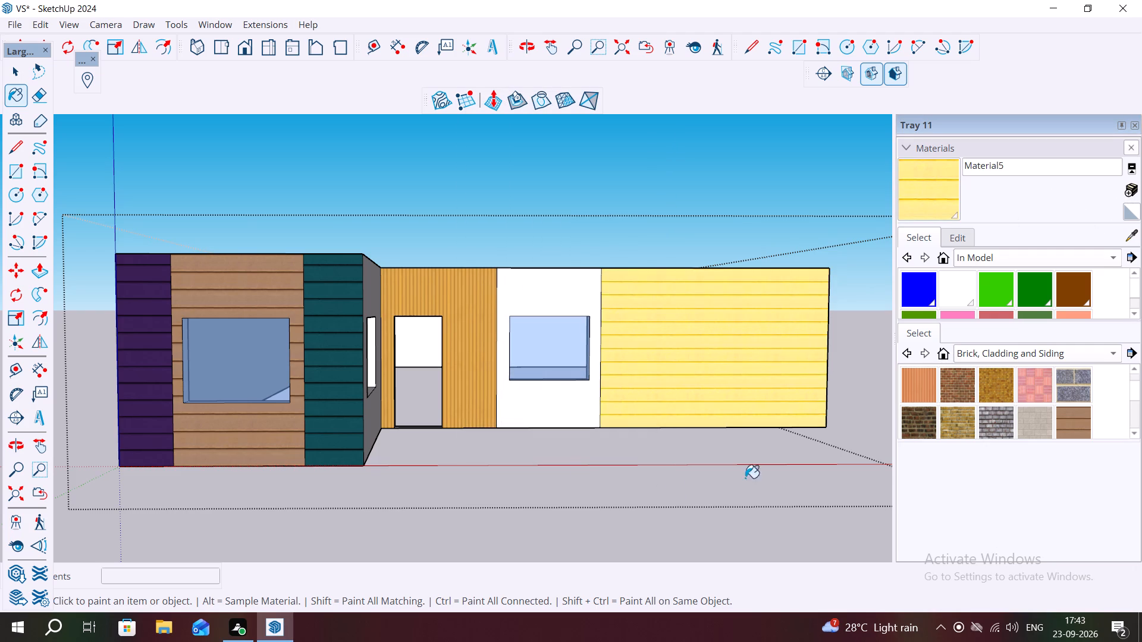
Paint the door wall section, the rear wall's inner face and both strips flanking the projecting room's front window panel with pale yellow siding.
scroll(748, 477, "down", 6)
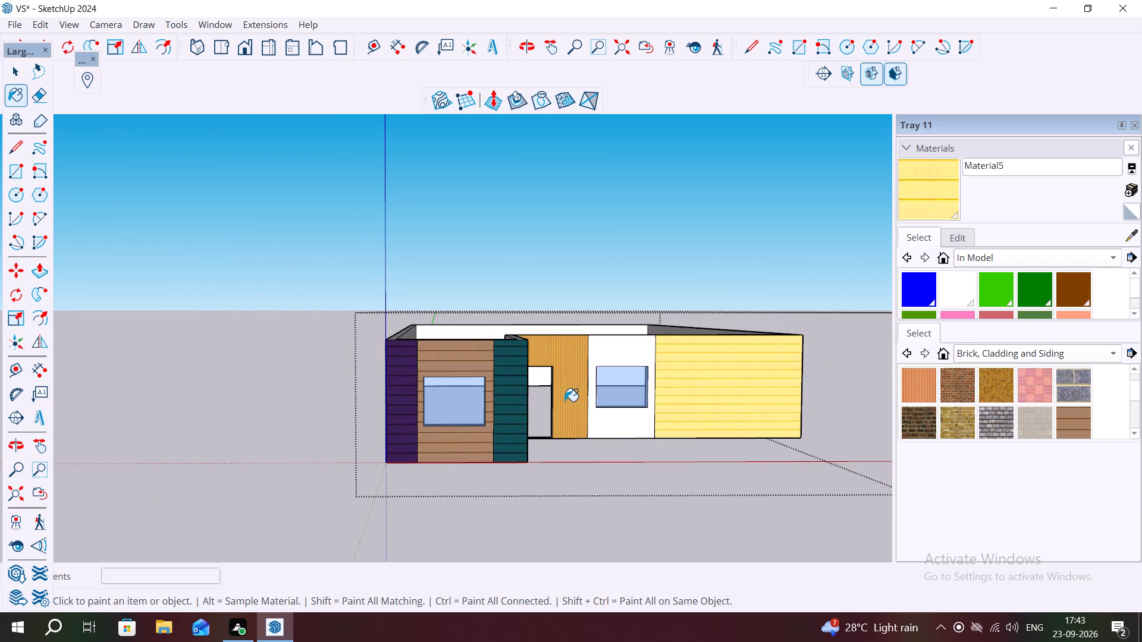
left_click(566, 401)
scroll(580, 439, "down", 2)
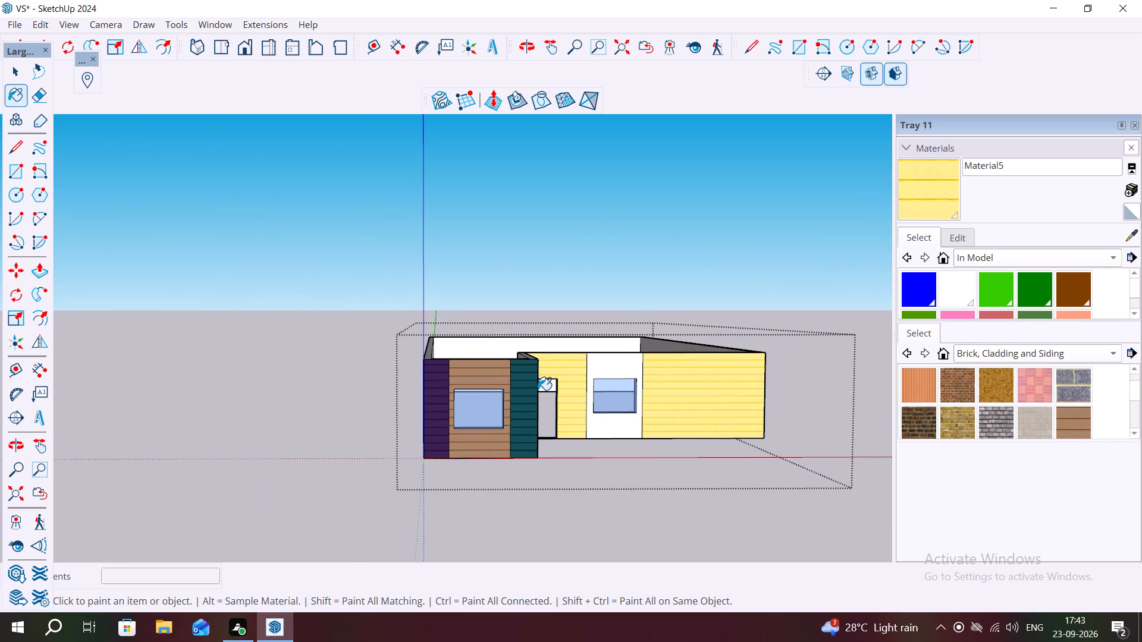
left_click(539, 389)
left_click(526, 390)
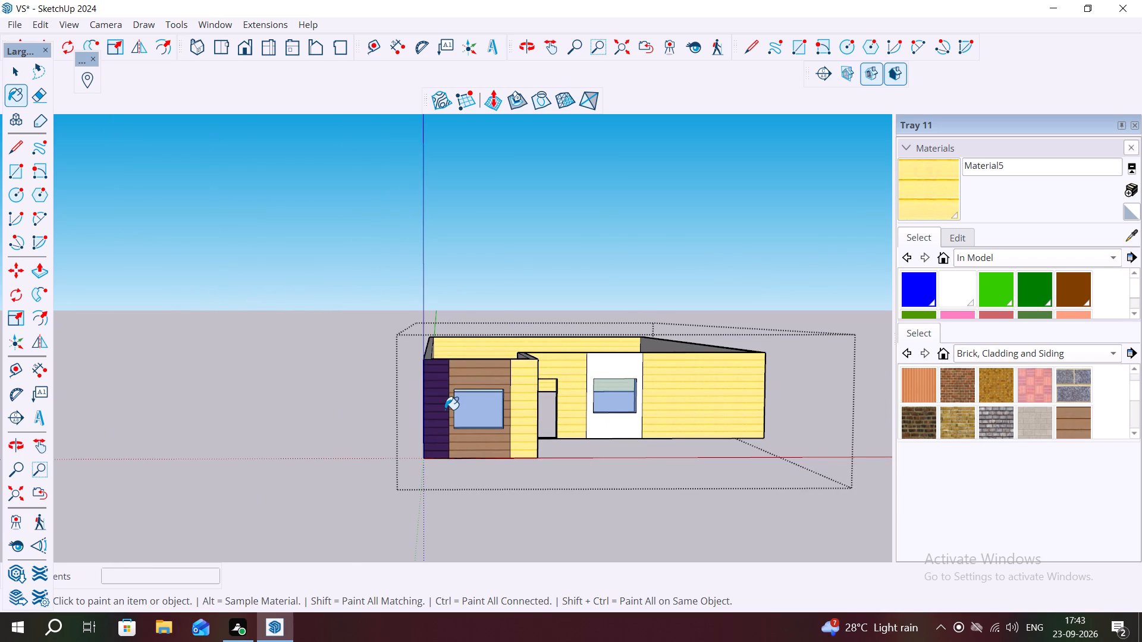
left_click(437, 404)
Paint the outer faces of the two side walls with the pale yellow siding.
middle_click_drag(403, 405, 586, 411)
left_click(545, 406)
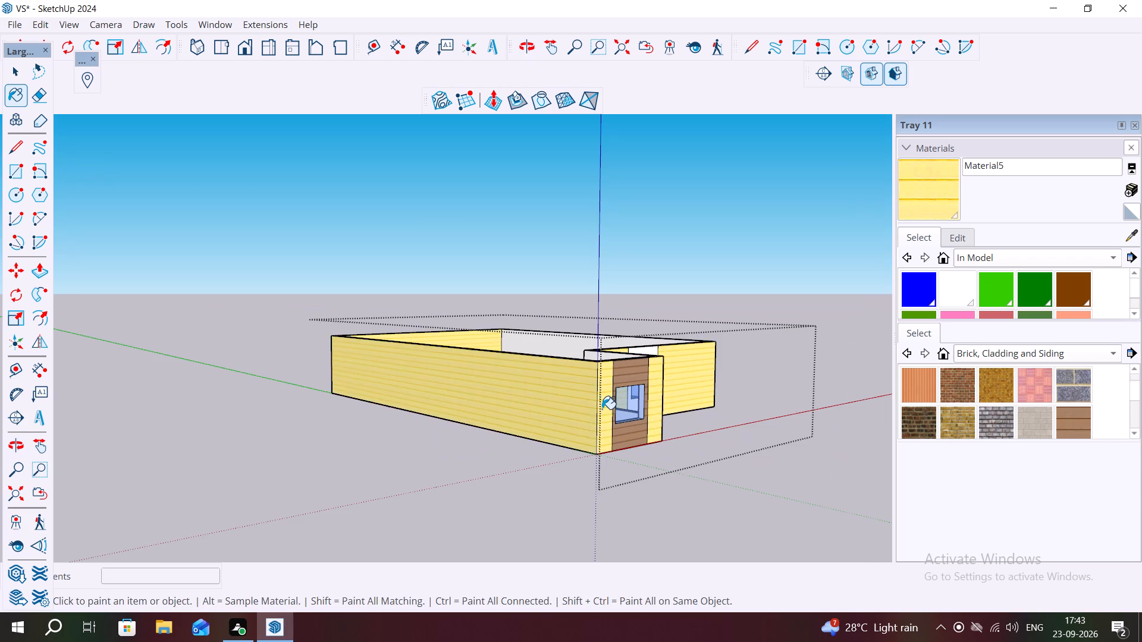
scroll(600, 412, "down", 3)
middle_click_drag(585, 417, 428, 396)
middle_click_drag(708, 502, 440, 458)
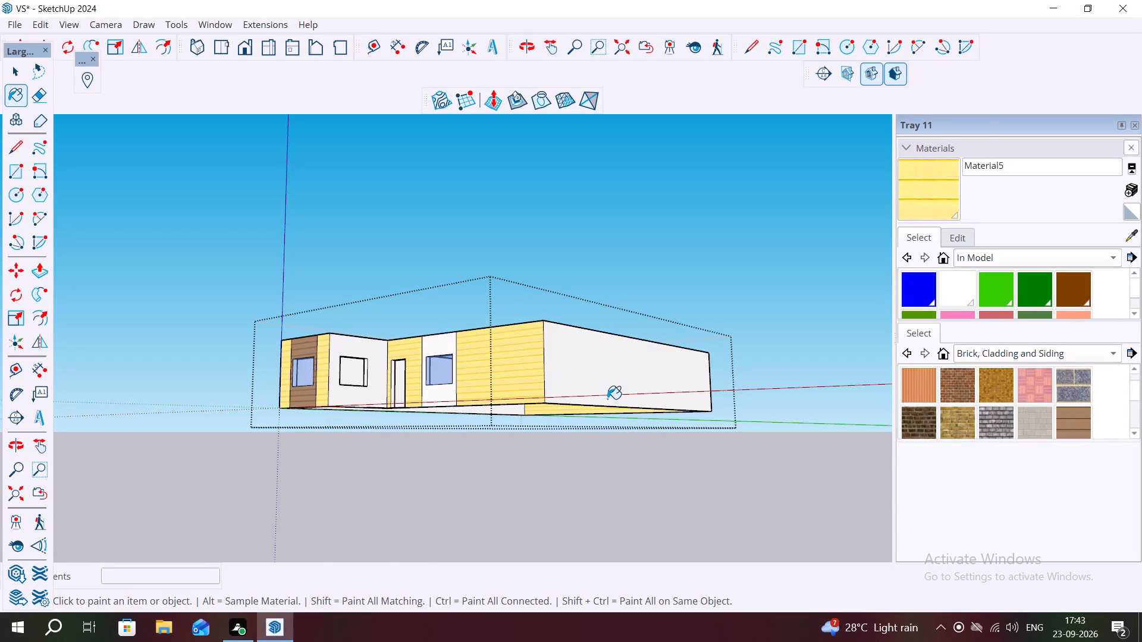
left_click(607, 390)
middle_click_drag(504, 385, 619, 492)
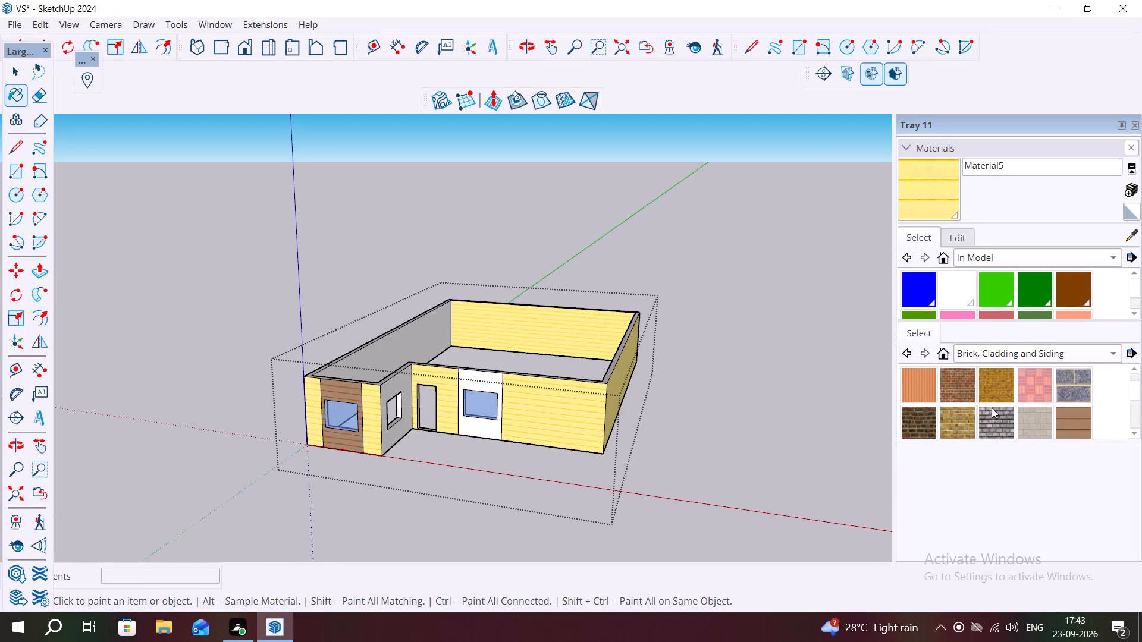
Create a darker brown material from Cladding Siding Tan and paint both front window panels with it.
left_click(1083, 421)
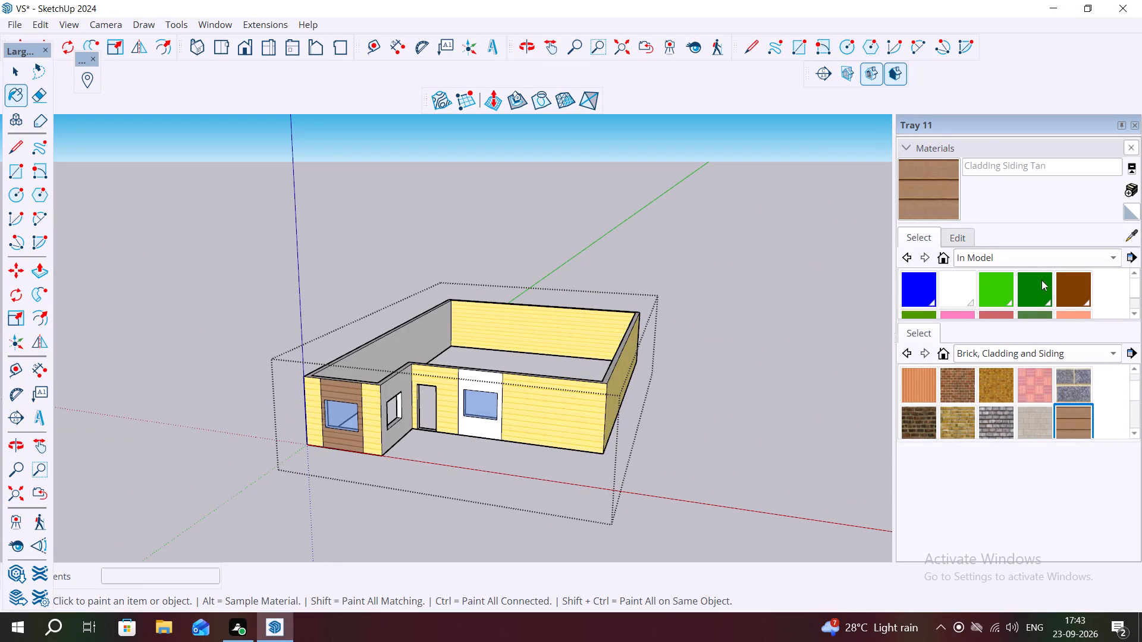
left_click(1128, 194)
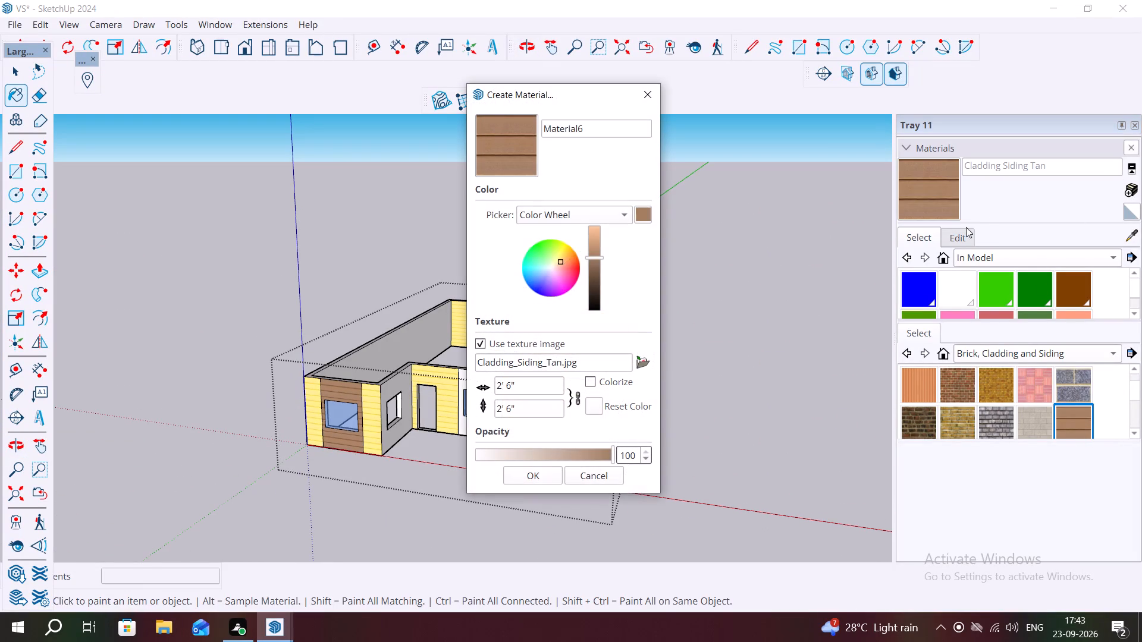
left_click(594, 276)
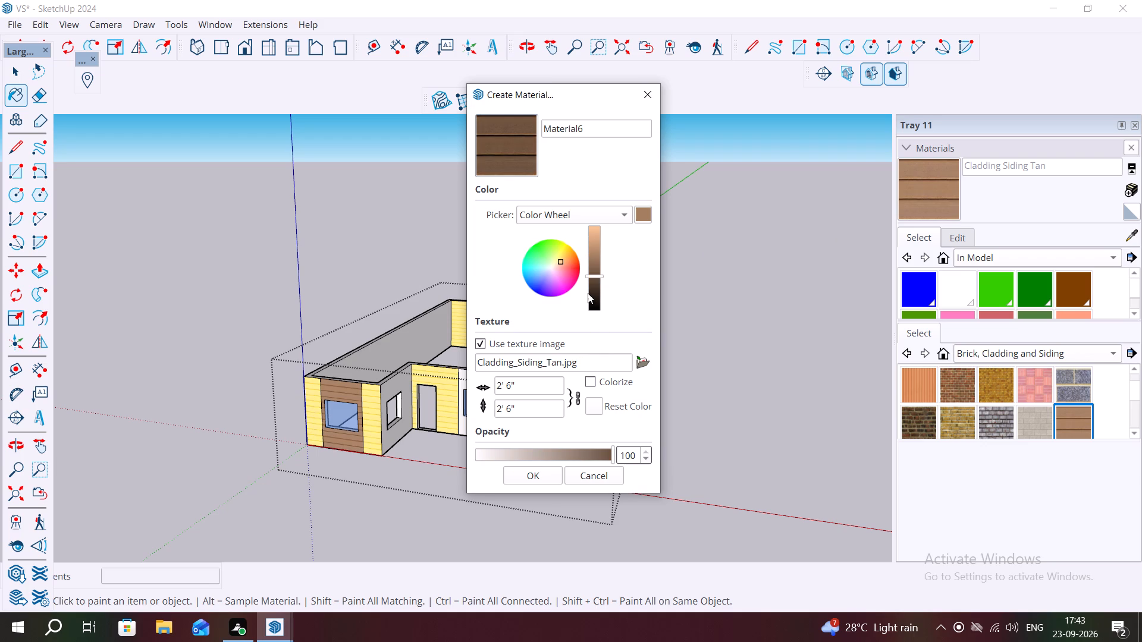
left_click(537, 479)
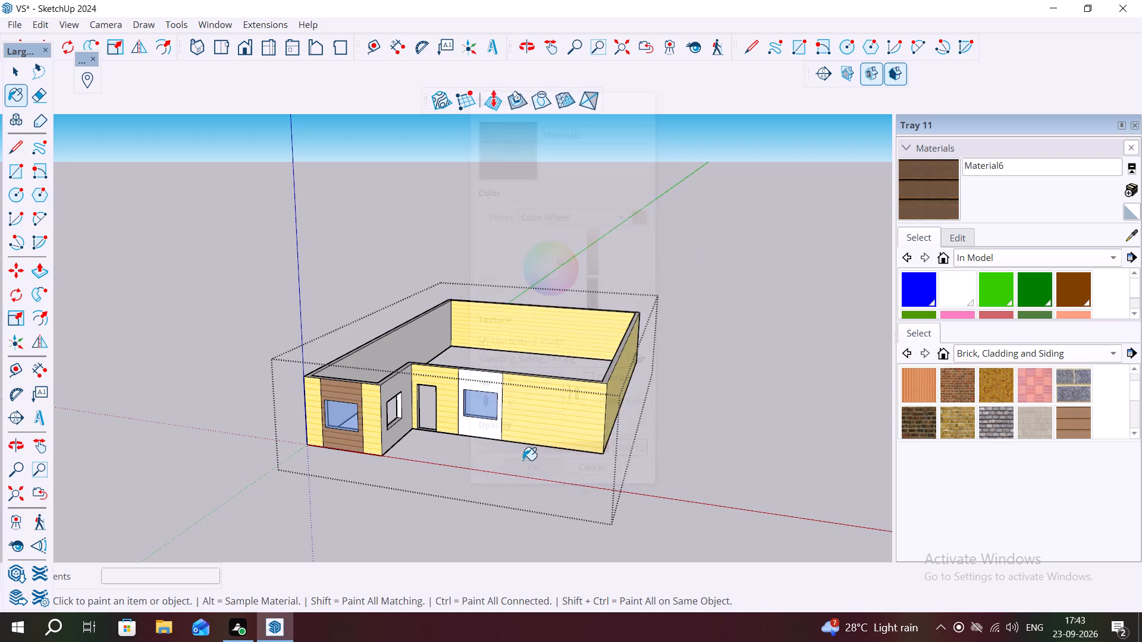
left_click(481, 386)
middle_click_drag(480, 444, 594, 400)
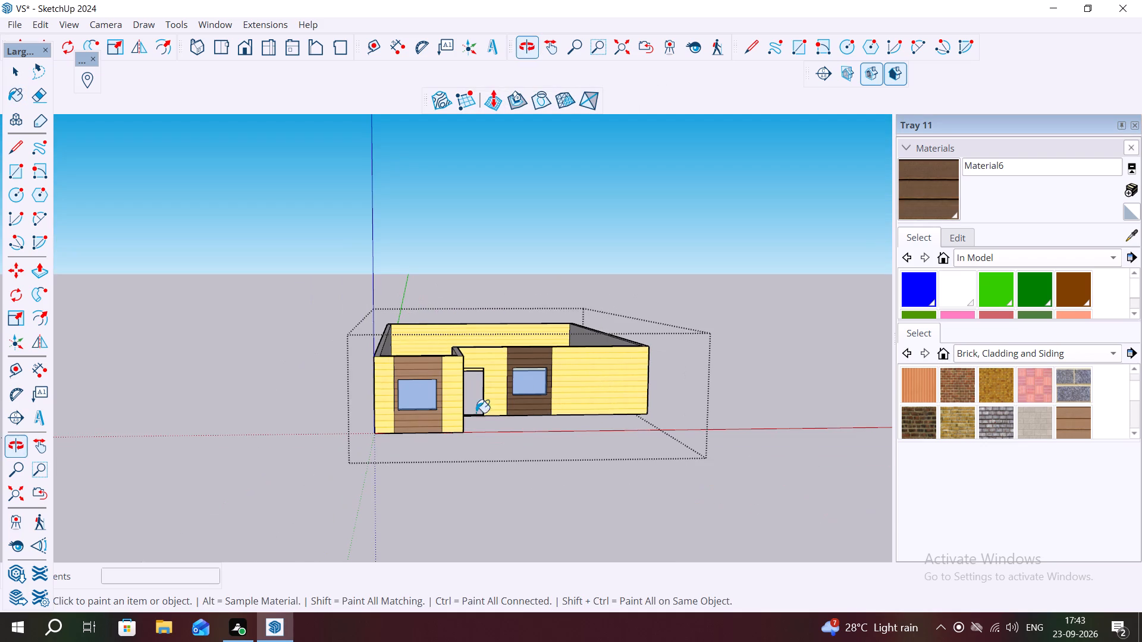
left_click(407, 369)
middle_click_drag(406, 462, 407, 418)
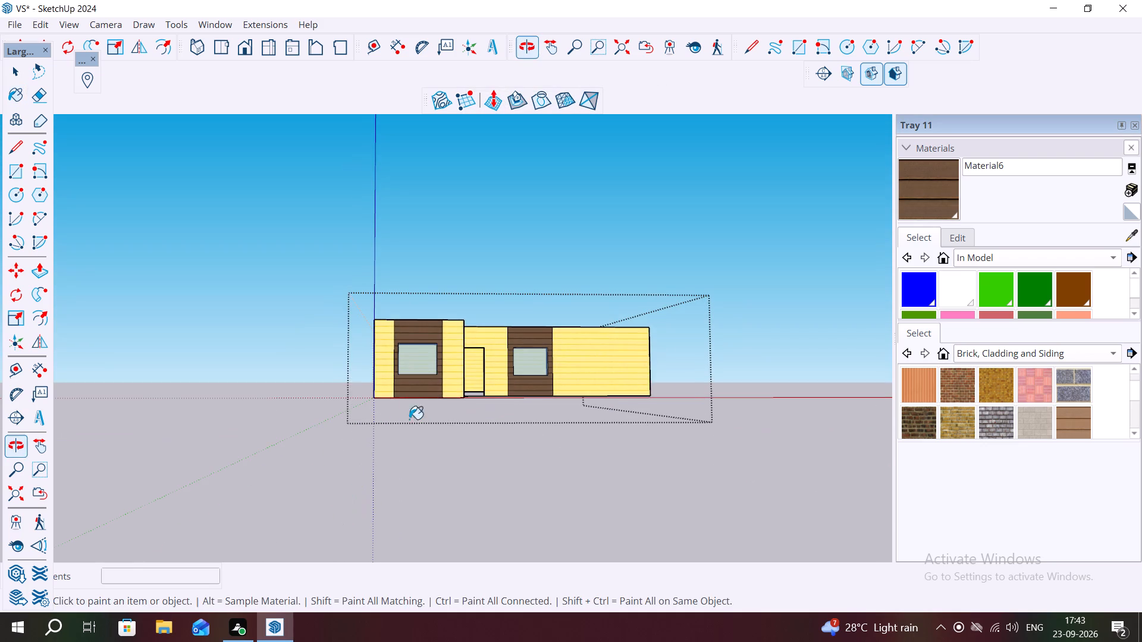
middle_click_drag(531, 437, 493, 515)
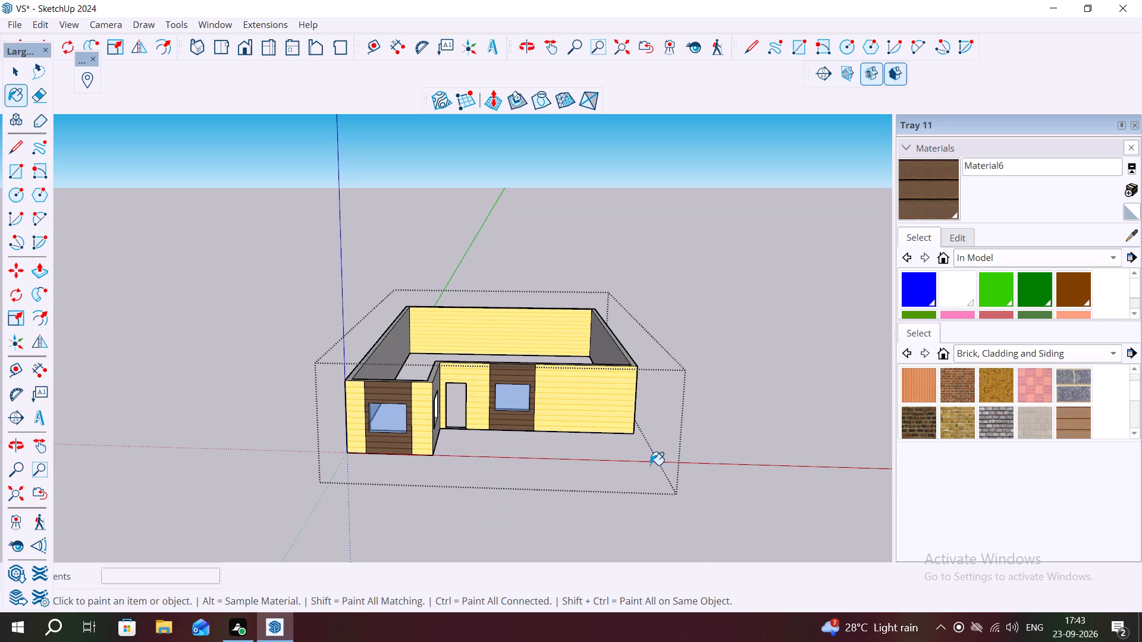
key("Escape")
key("space")
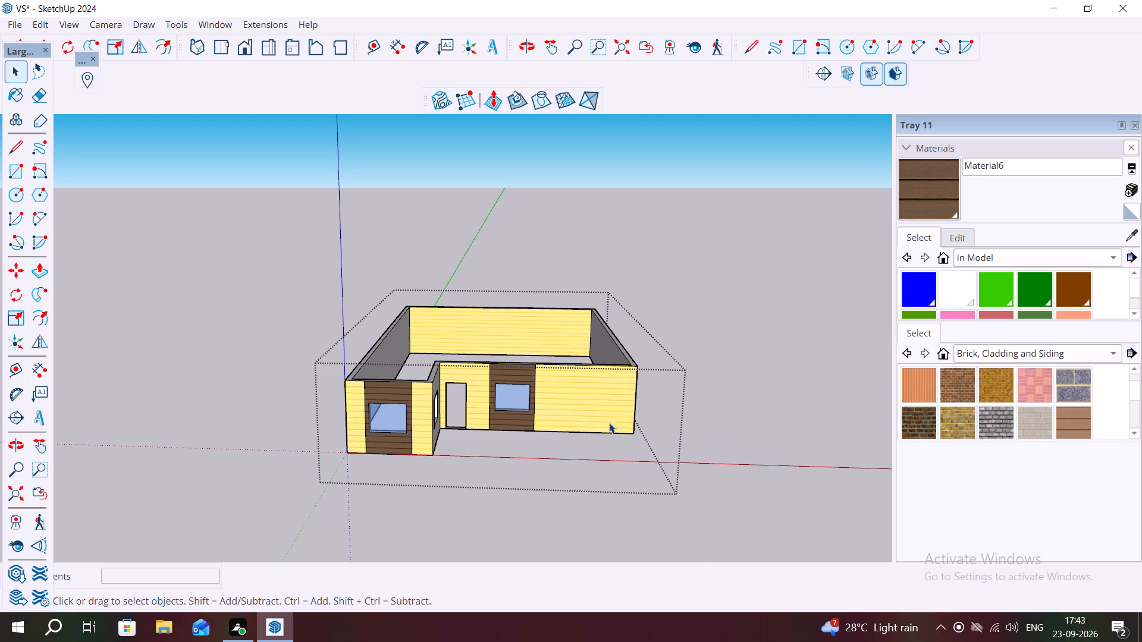
Draw a 7' by 3' rectangle filling the front door opening.
scroll(446, 392, "up", 8)
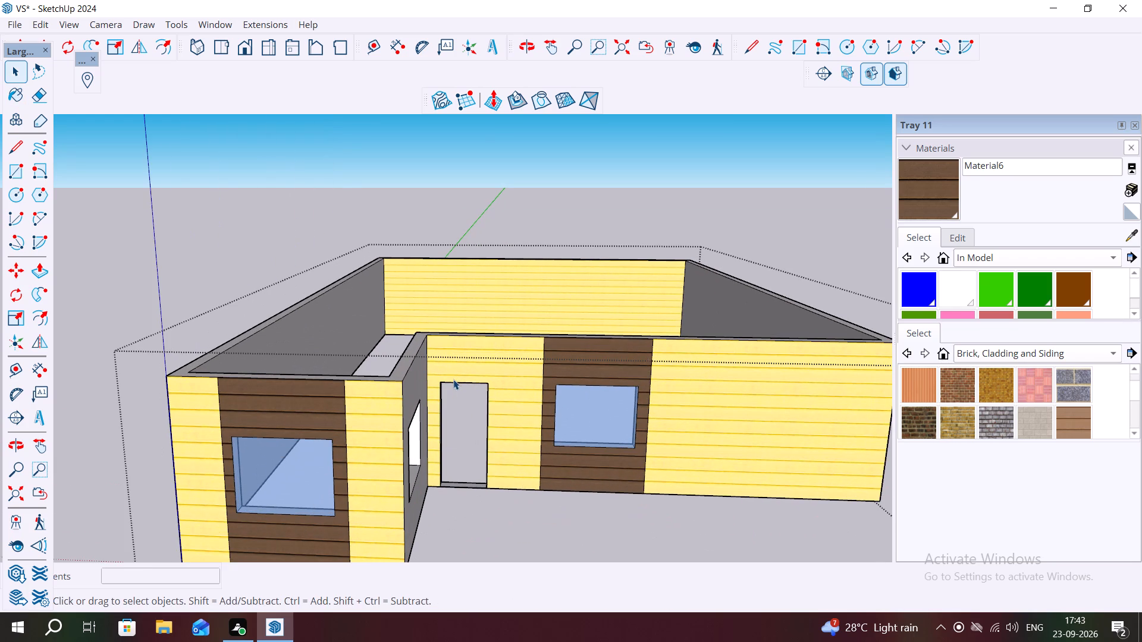
key("r")
left_click(445, 383)
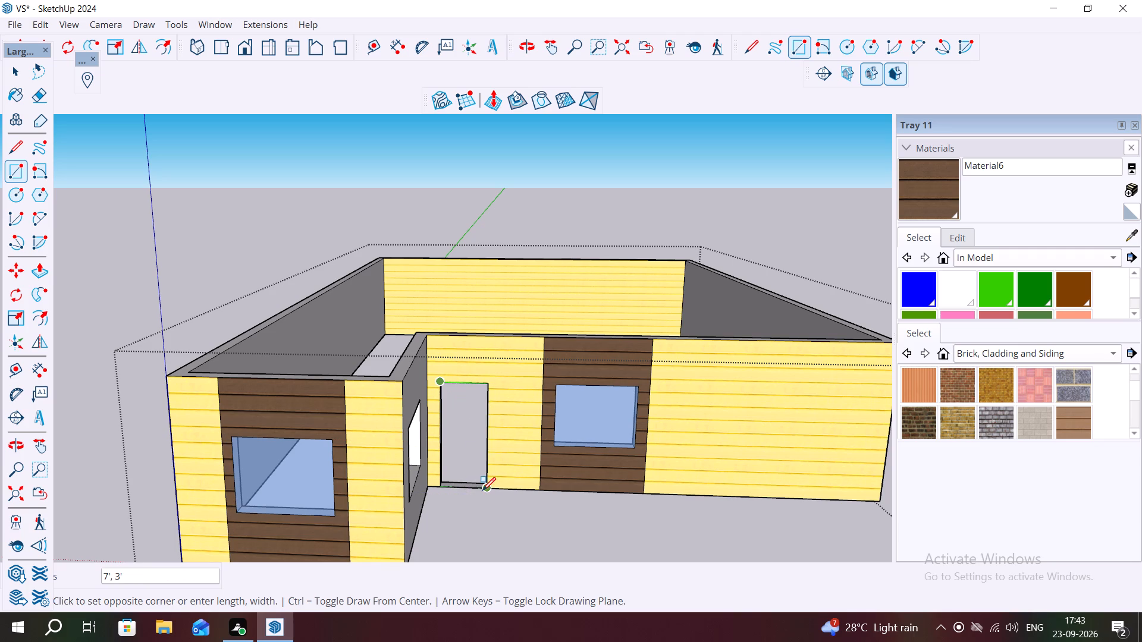
left_click(483, 490)
key("space")
Copy the door rectangle with its edges to an open spot in front of the house.
double_click(472, 463)
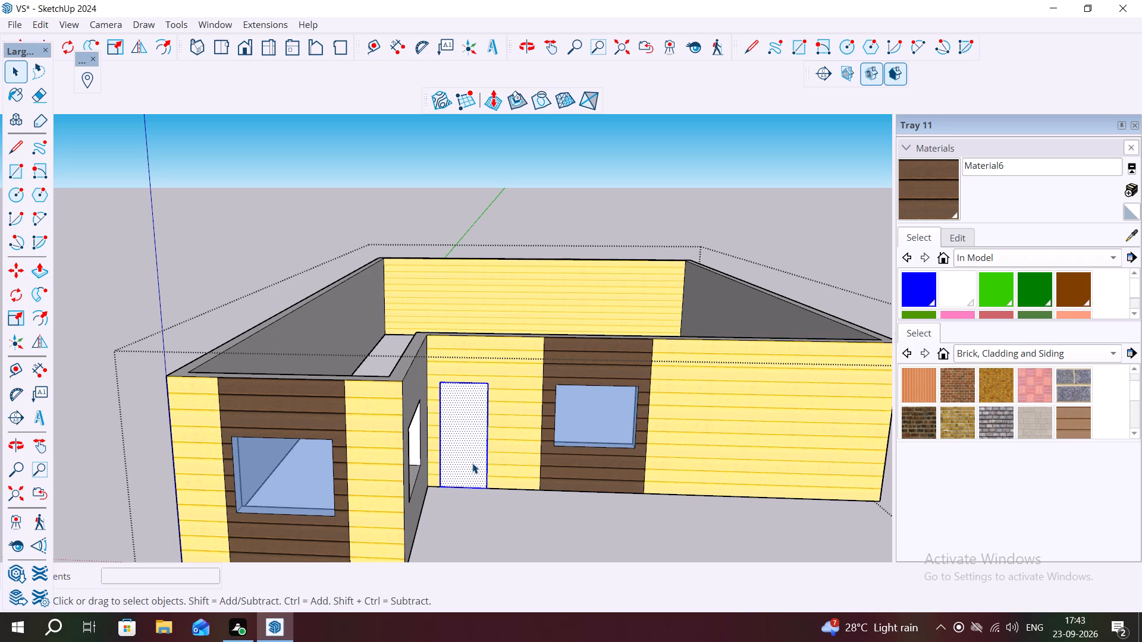
key("m")
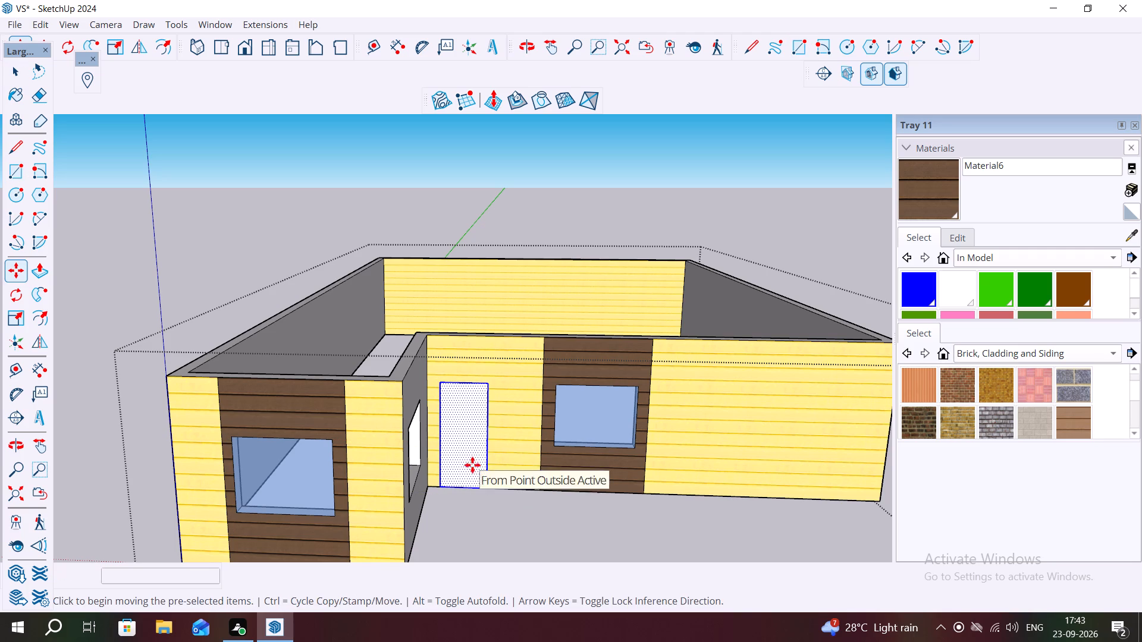
left_click(484, 488)
scroll(498, 514, "down", 5)
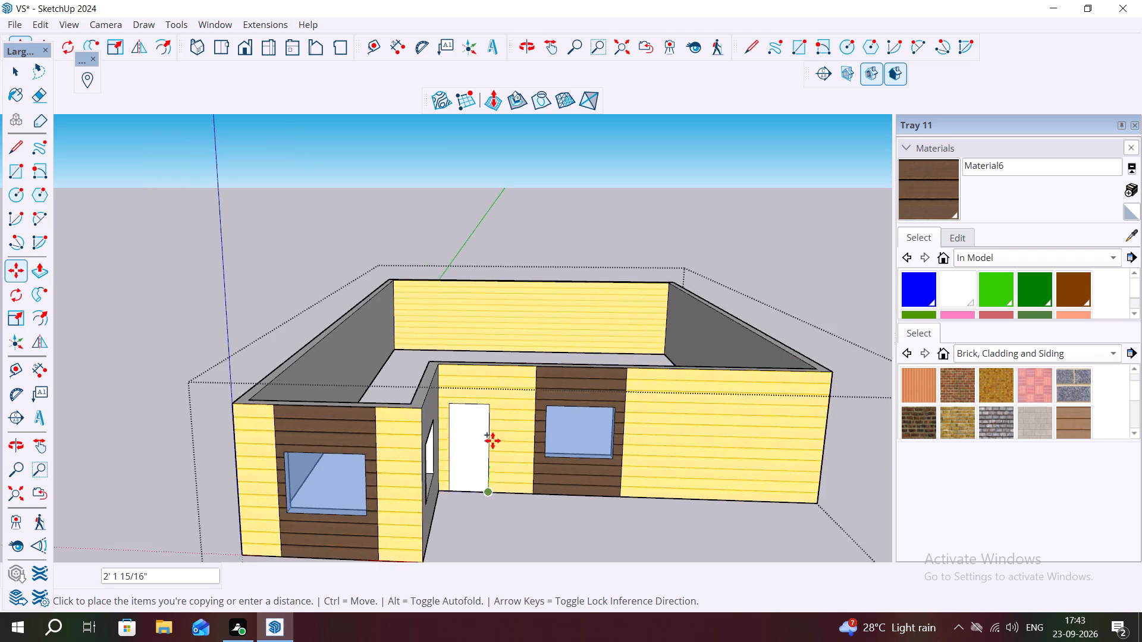
scroll(492, 440, "down", 5)
scroll(595, 512, "down", 2)
scroll(555, 474, "down", 4)
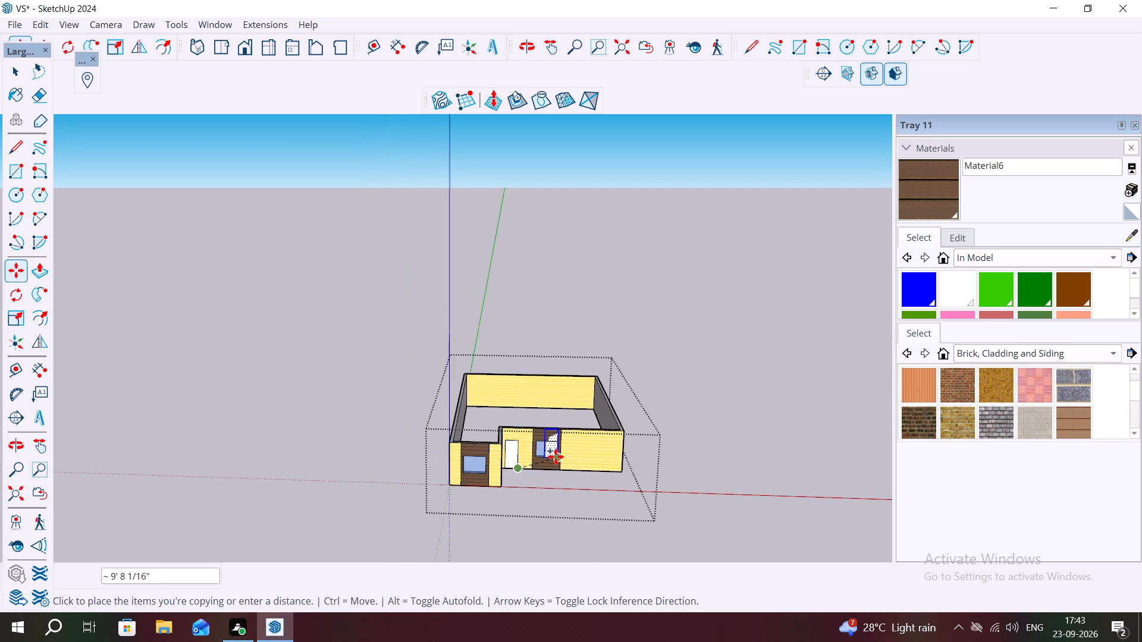
scroll(556, 457, "down", 7)
scroll(548, 509, "up", 13)
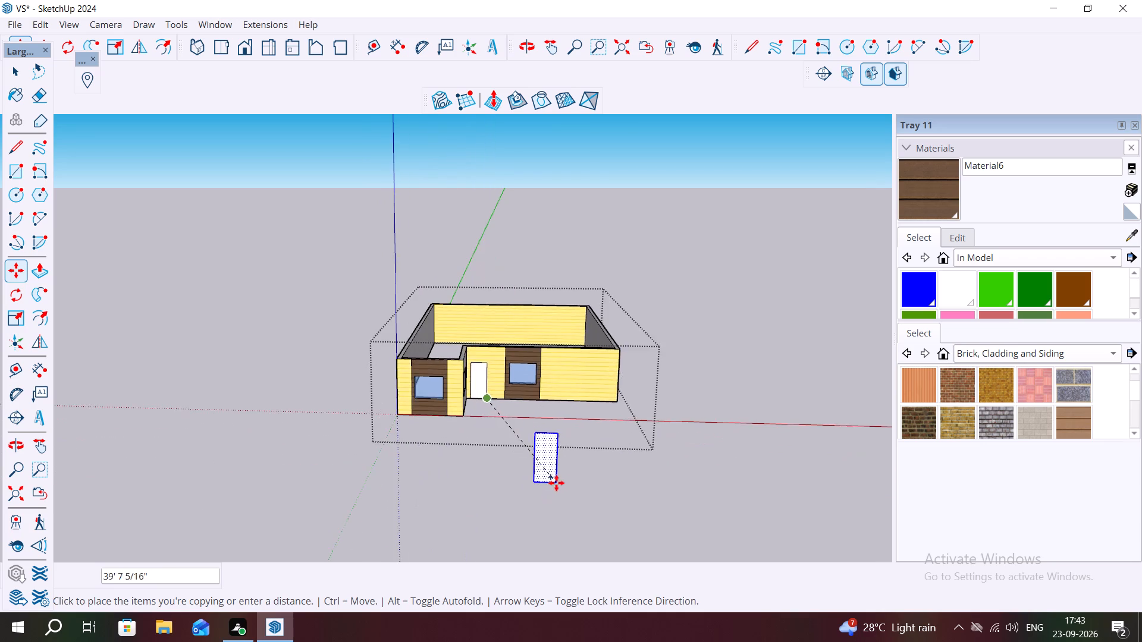
scroll(556, 483, "up", 4)
left_click(561, 480)
scroll(543, 455, "up", 5)
key("Escape")
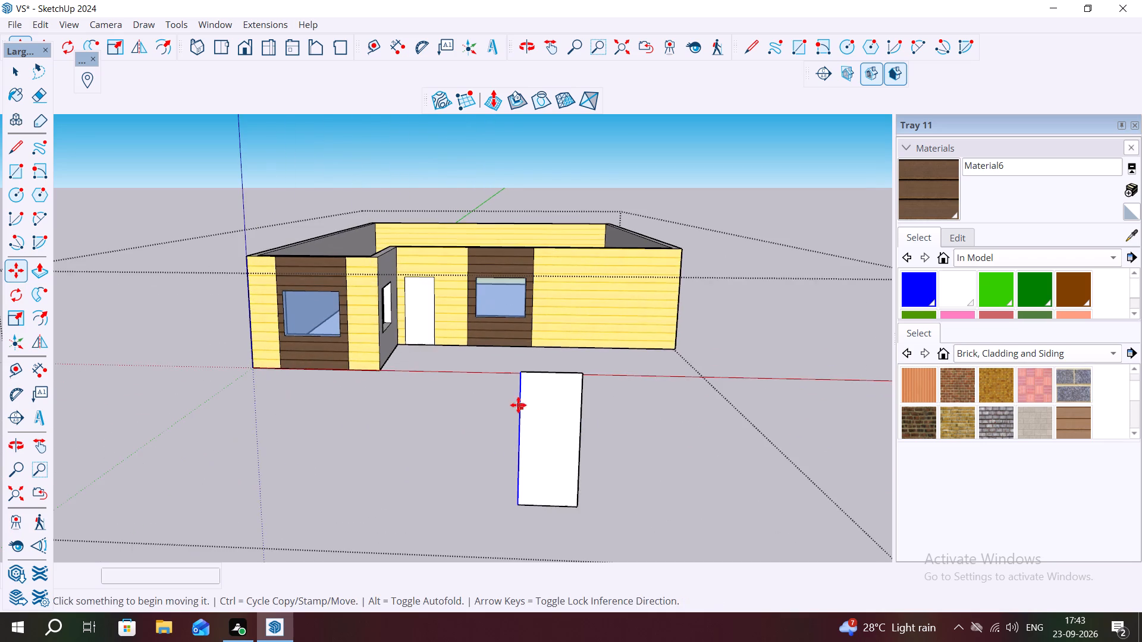
key("space")
Draw two parallel diagonal lines about 4' 7" long across the copied door panel, each joining a side edge's midpoint to an opposite corner.
scroll(518, 402, "up", 4)
scroll(522, 411, "down", 6)
scroll(525, 347, "down", 3)
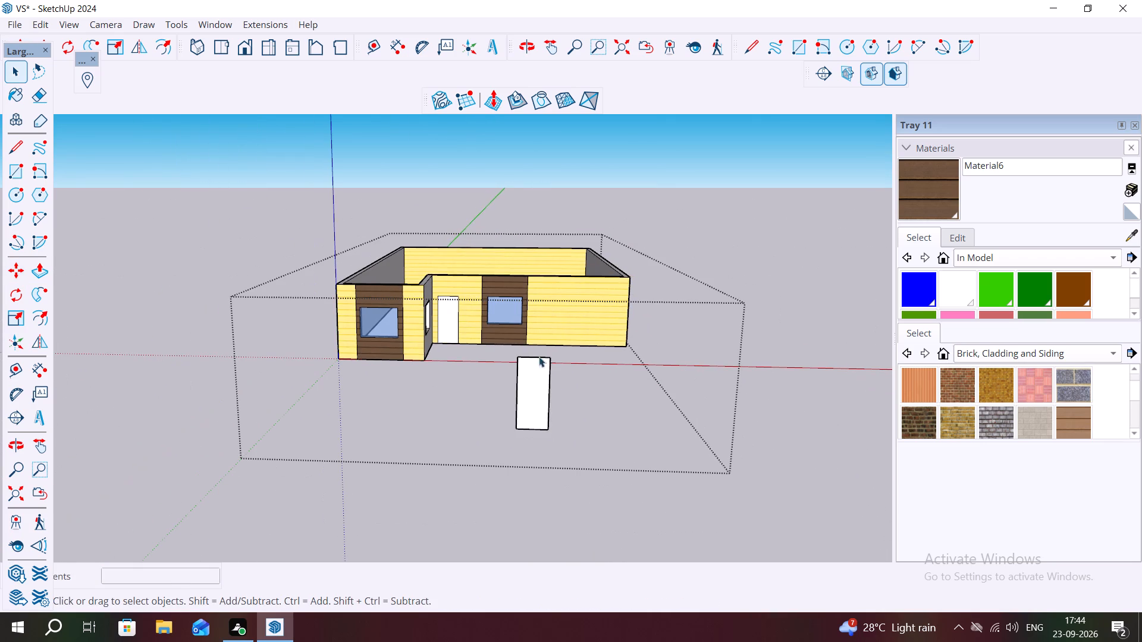
key("l")
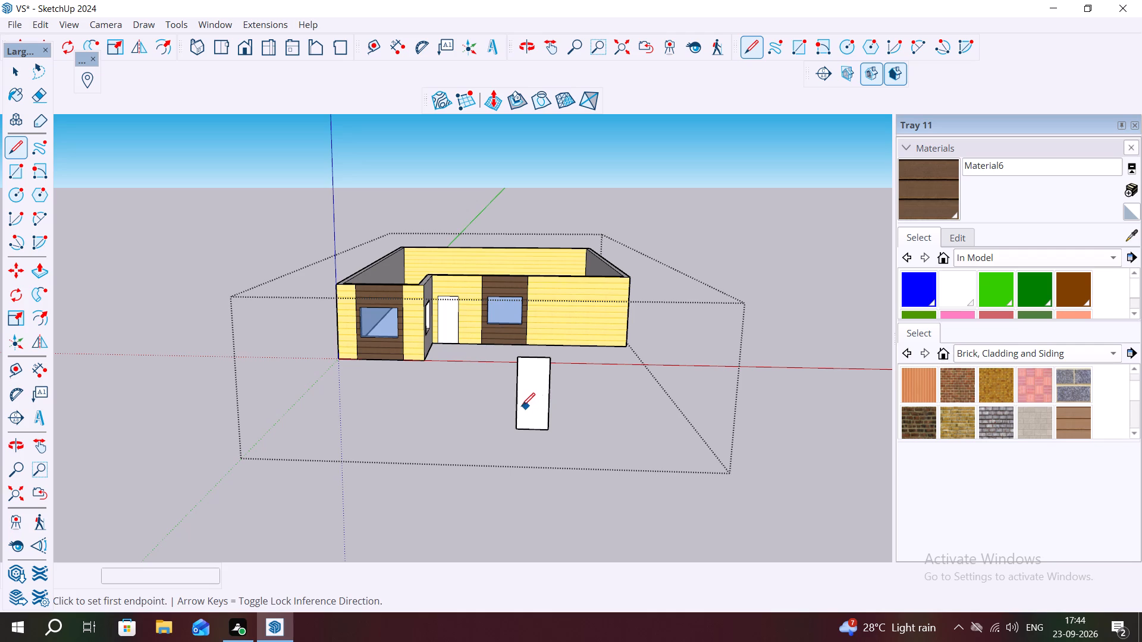
left_click(517, 401)
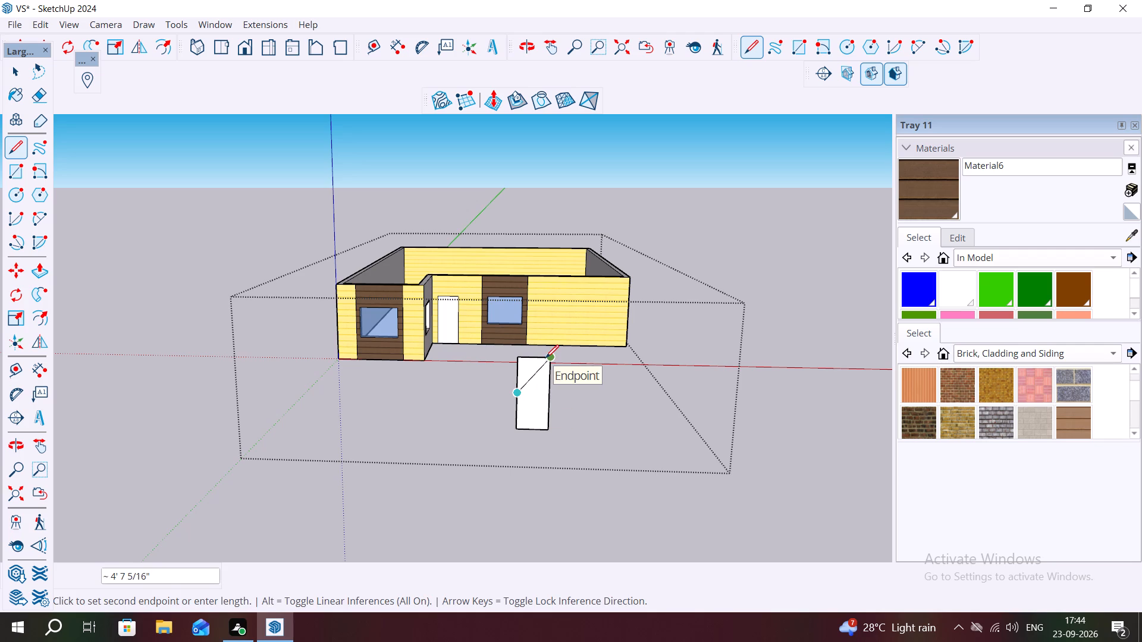
left_click(545, 358)
key("space")
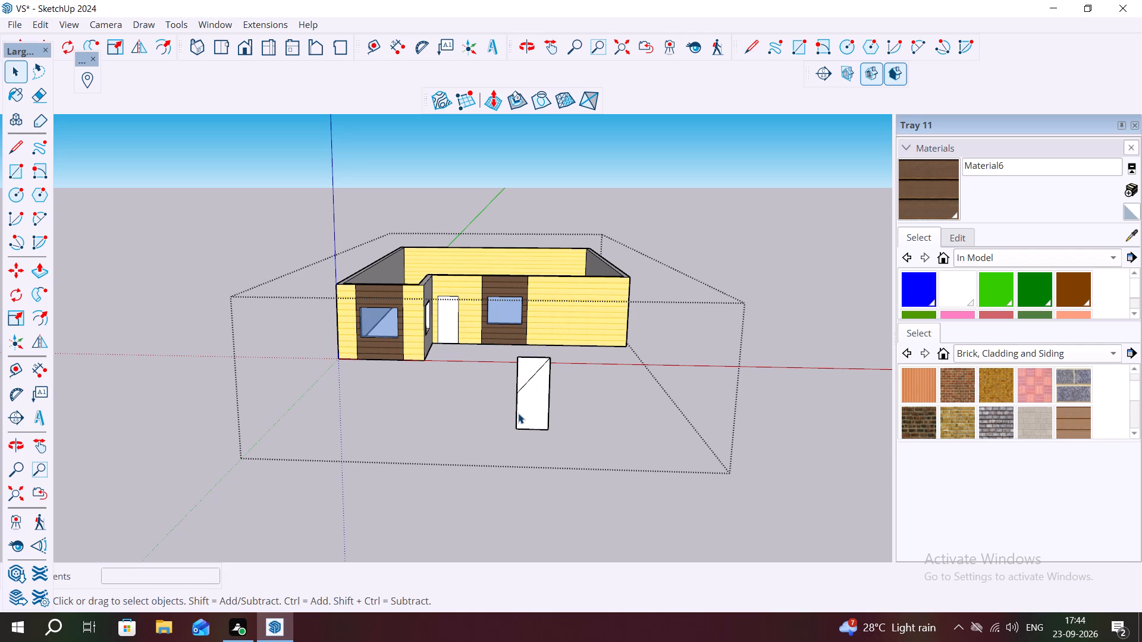
key("l")
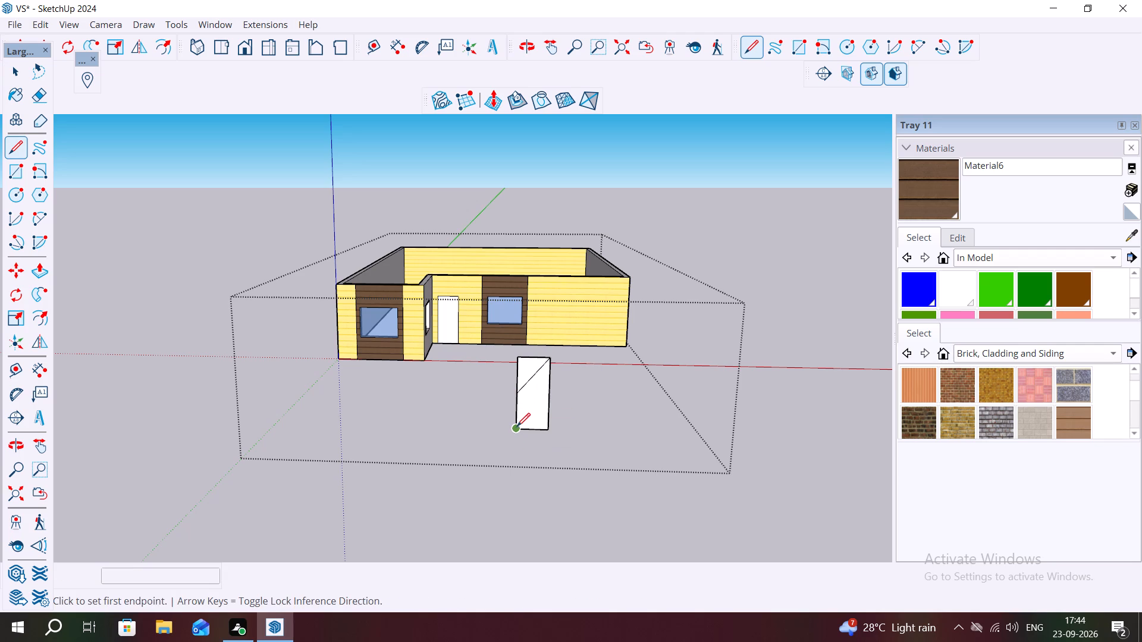
left_click(517, 427)
left_click(549, 389)
Offset the outlines of all three sections of the copied door panel inward by the same small distance.
key("Escape")
scroll(525, 423, "up", 6)
key("space")
key("space")
left_click(510, 332)
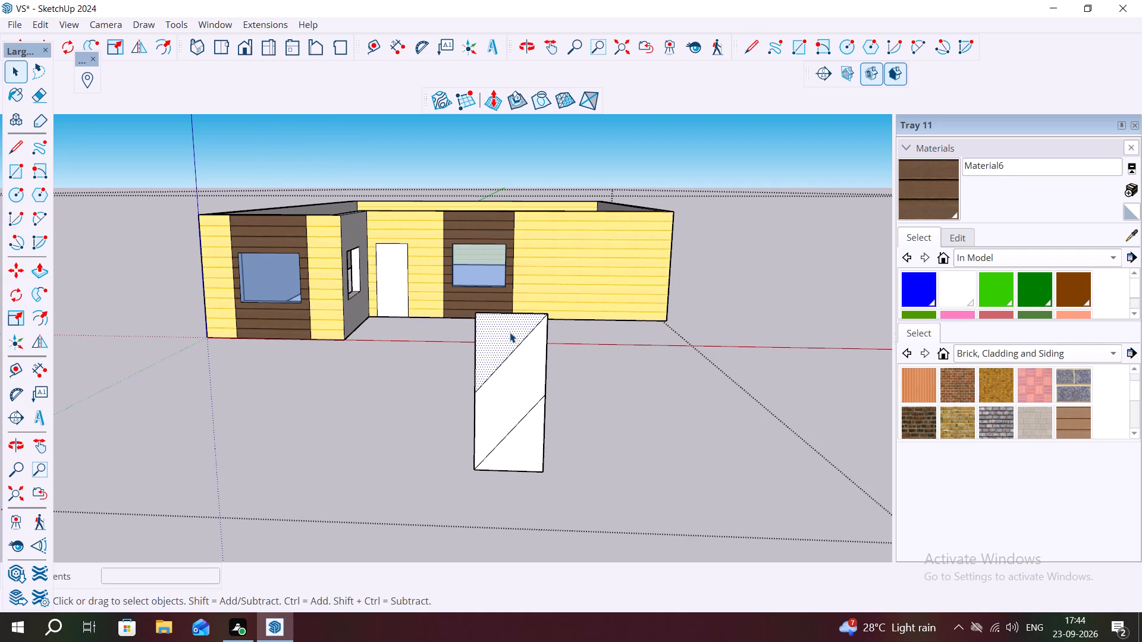
key("f")
left_click(510, 332)
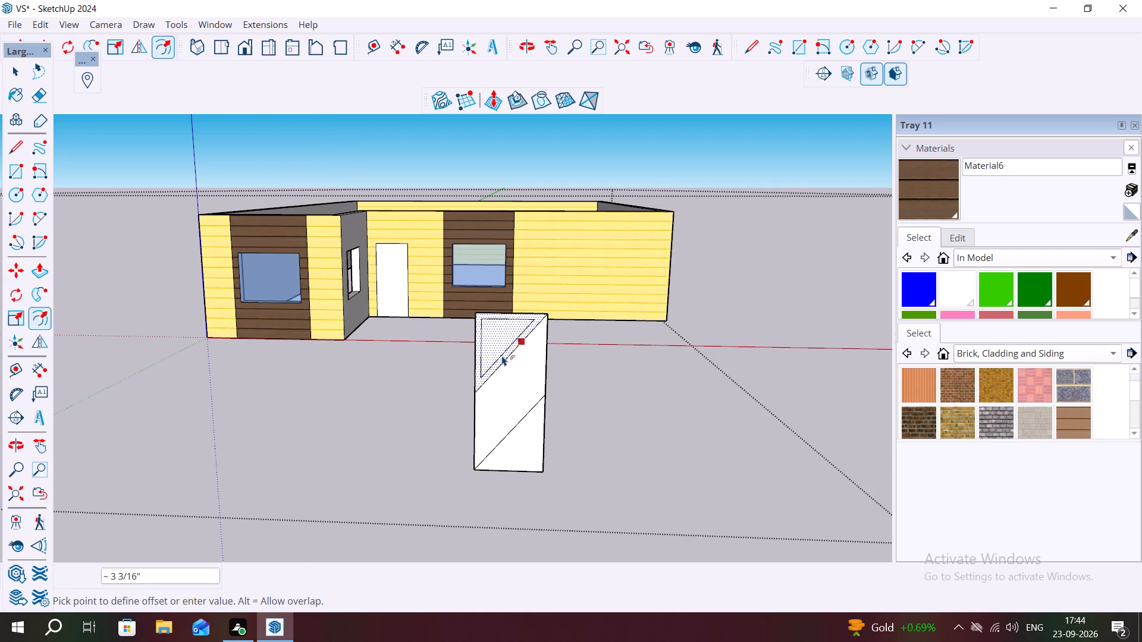
left_click(501, 360)
double_click(509, 386)
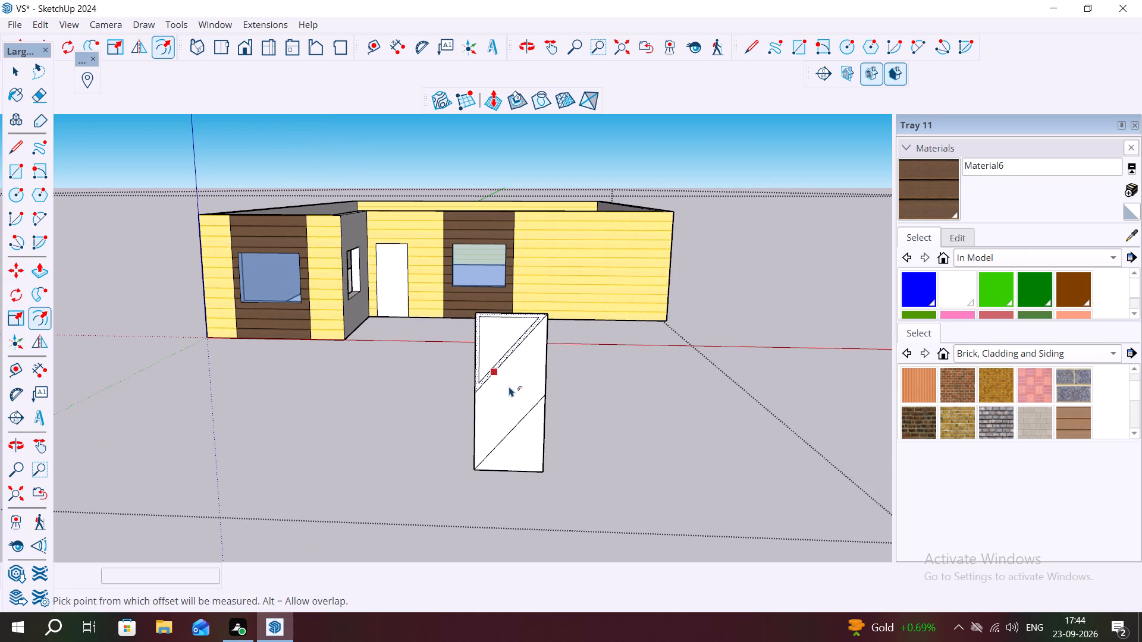
key("Escape")
double_click(509, 395)
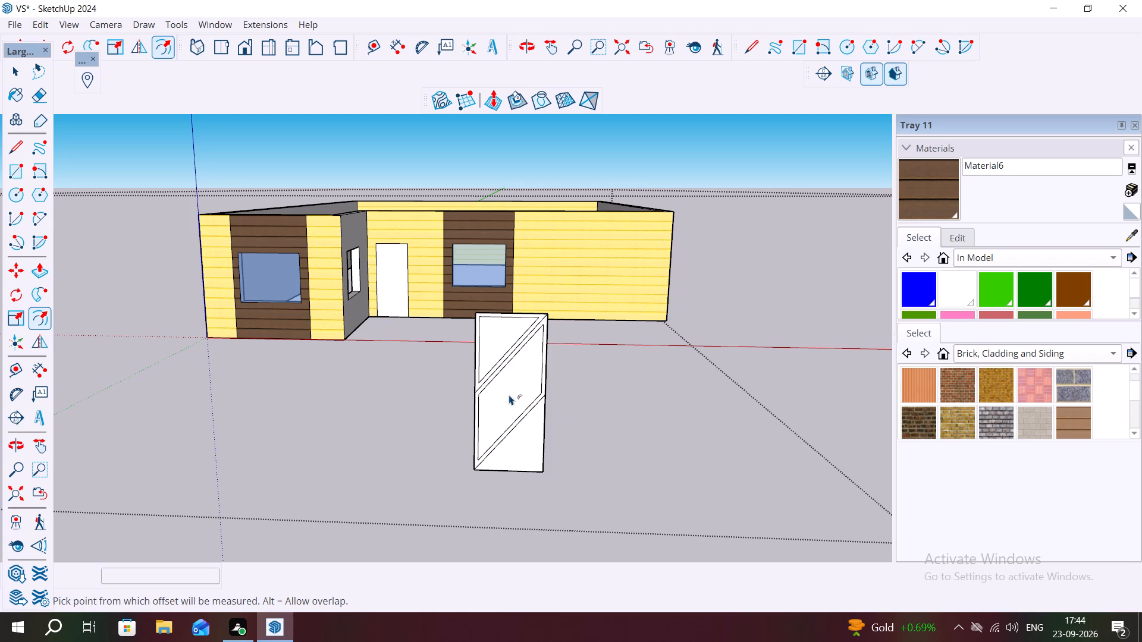
double_click(529, 443)
key("Escape")
key("space")
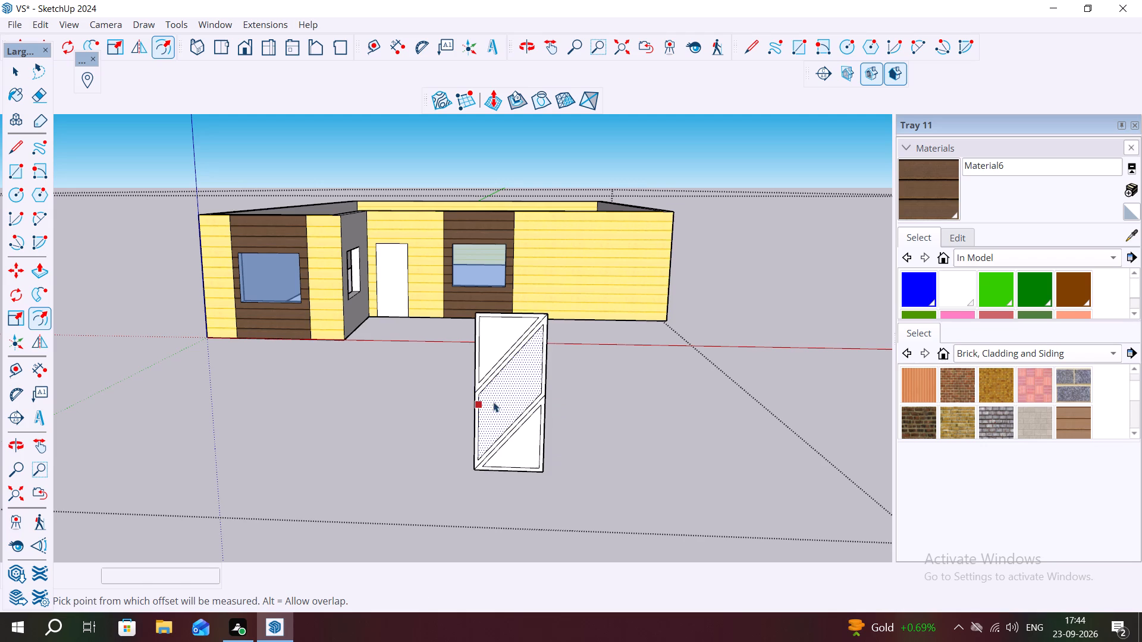
key("space")
scroll(485, 368, "up", 2)
scroll(494, 370, "down", 2)
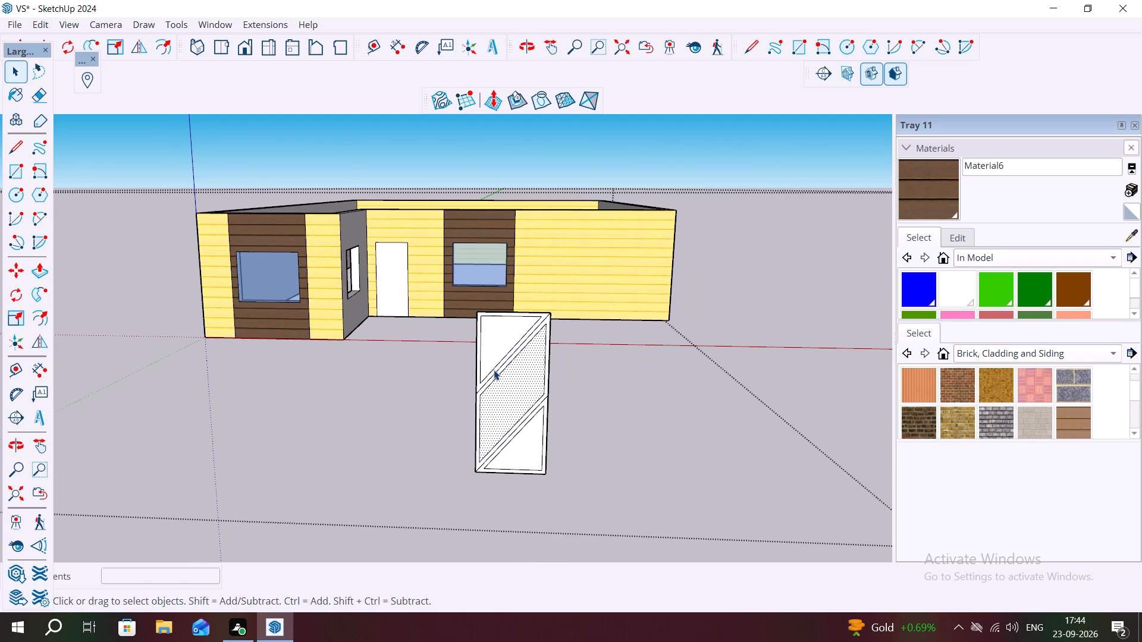
key("Escape")
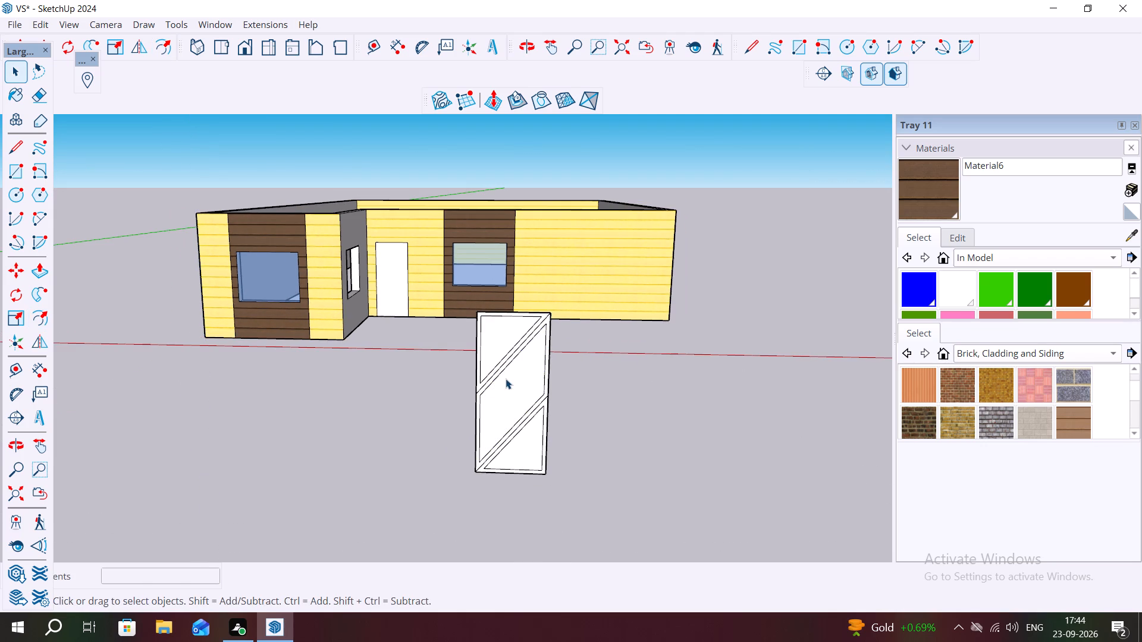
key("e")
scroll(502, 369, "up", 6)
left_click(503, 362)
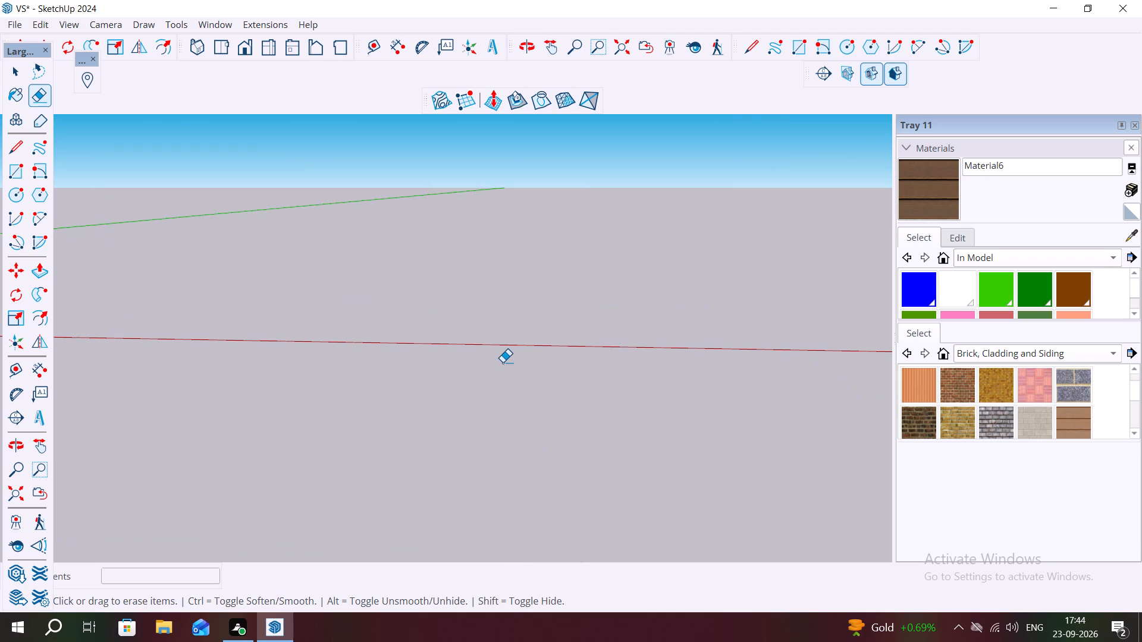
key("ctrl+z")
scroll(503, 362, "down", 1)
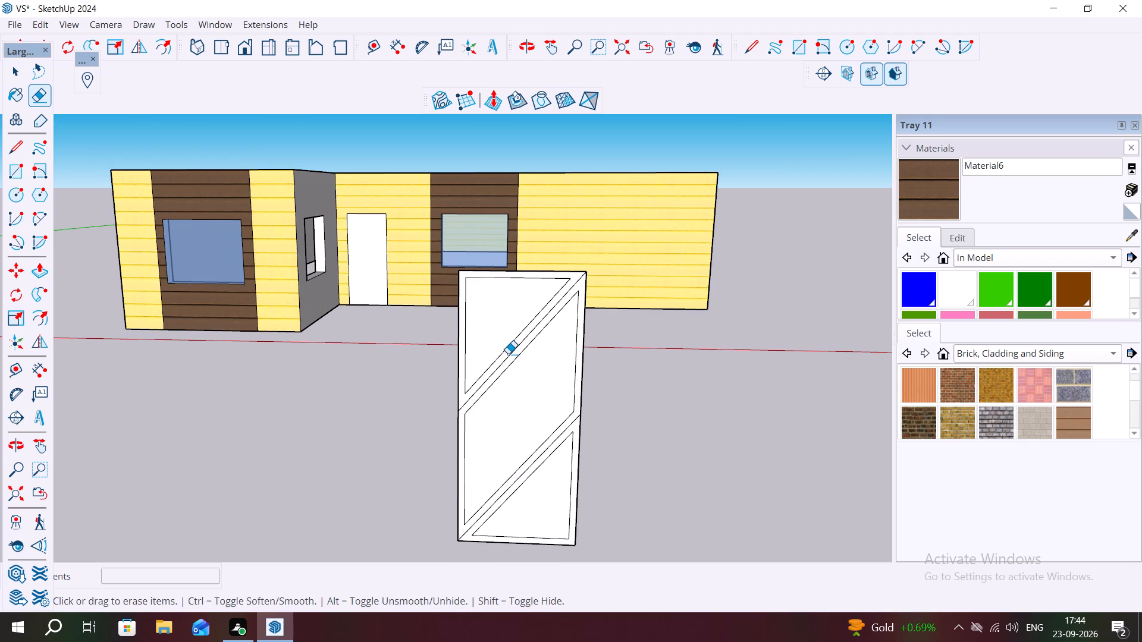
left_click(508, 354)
Delete the two original diagonal lines between the offset outlines, leaving two continuous diagonal bars in the door frame.
scroll(509, 354, "up", 3)
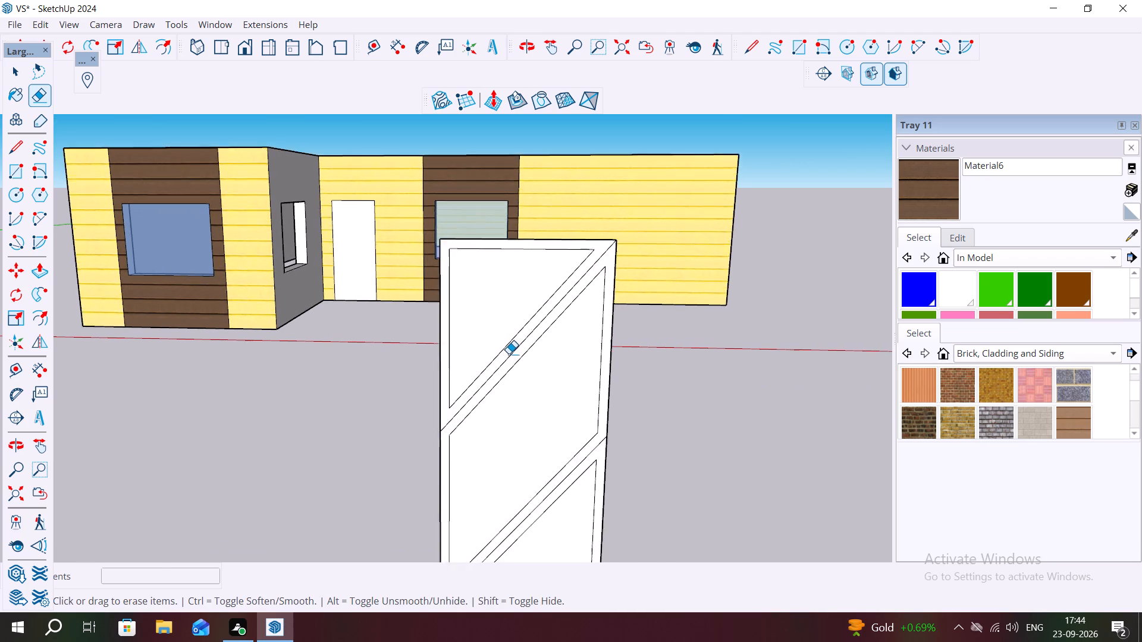
scroll(509, 354, "up", 5)
key("space")
left_click(512, 355)
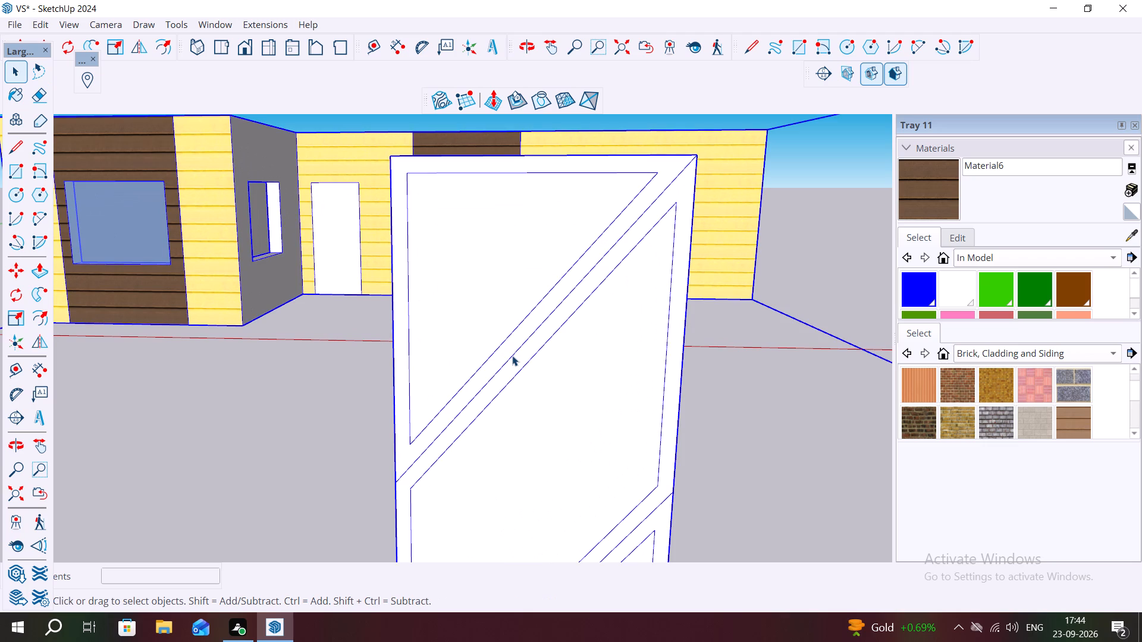
double_click(512, 355)
left_click(512, 355)
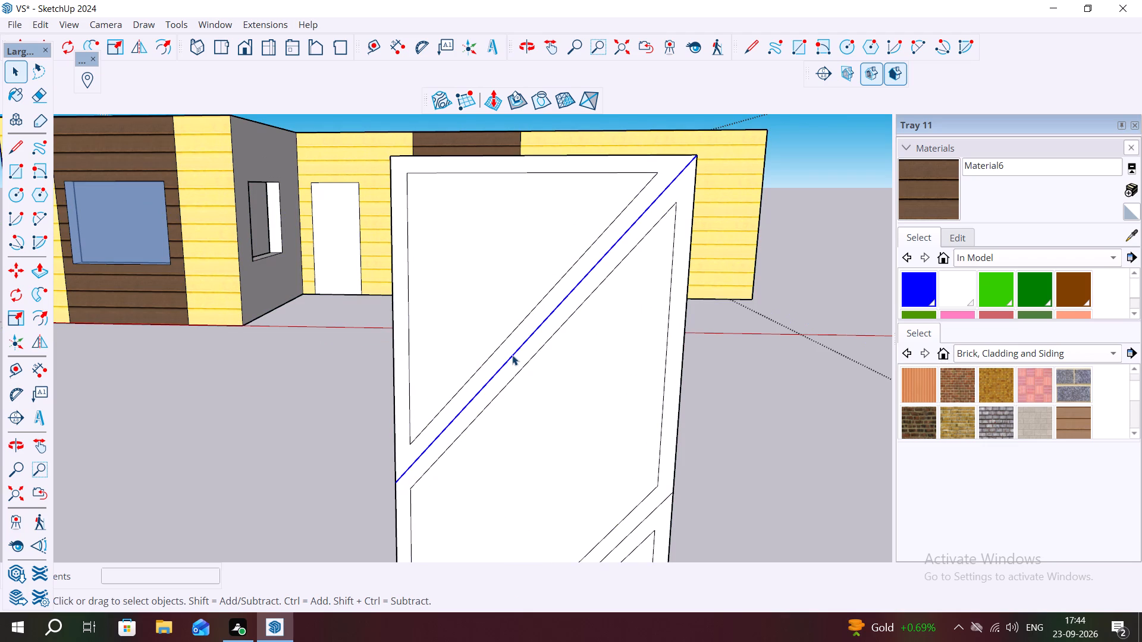
key("Delete")
scroll(541, 403, "down", 5)
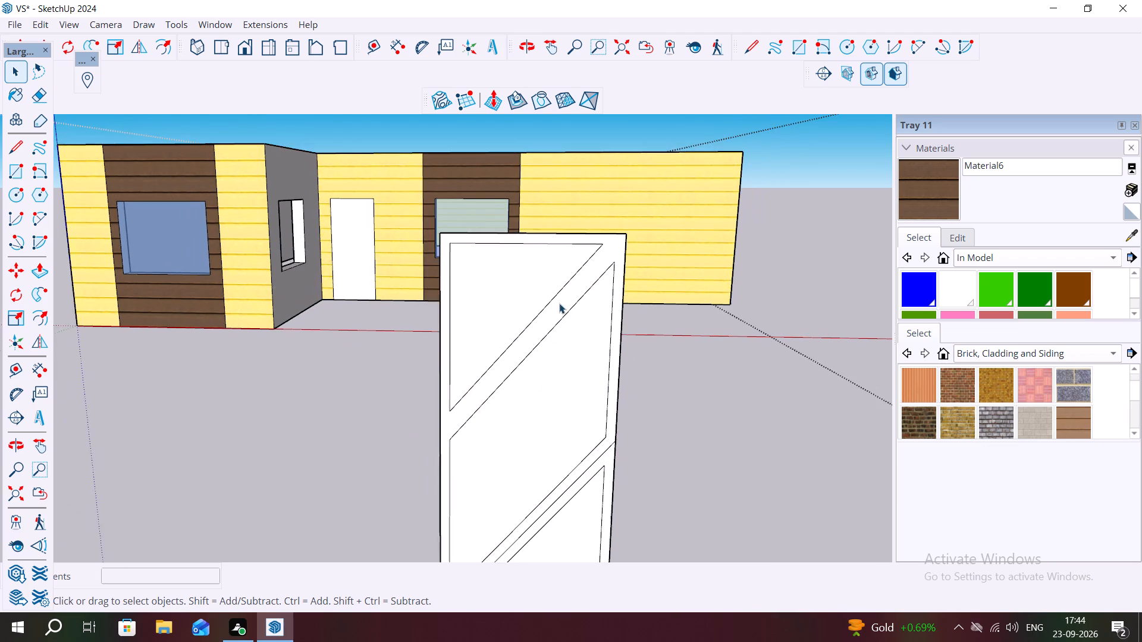
scroll(559, 303, "down", 3)
left_click(570, 439)
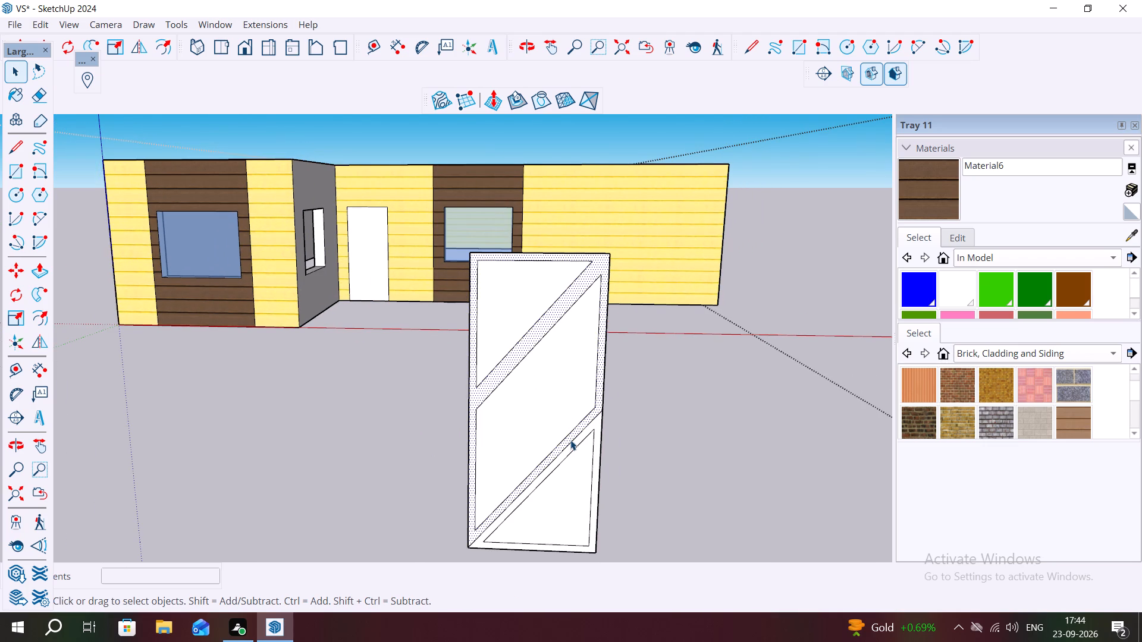
left_click(571, 441)
key("Delete")
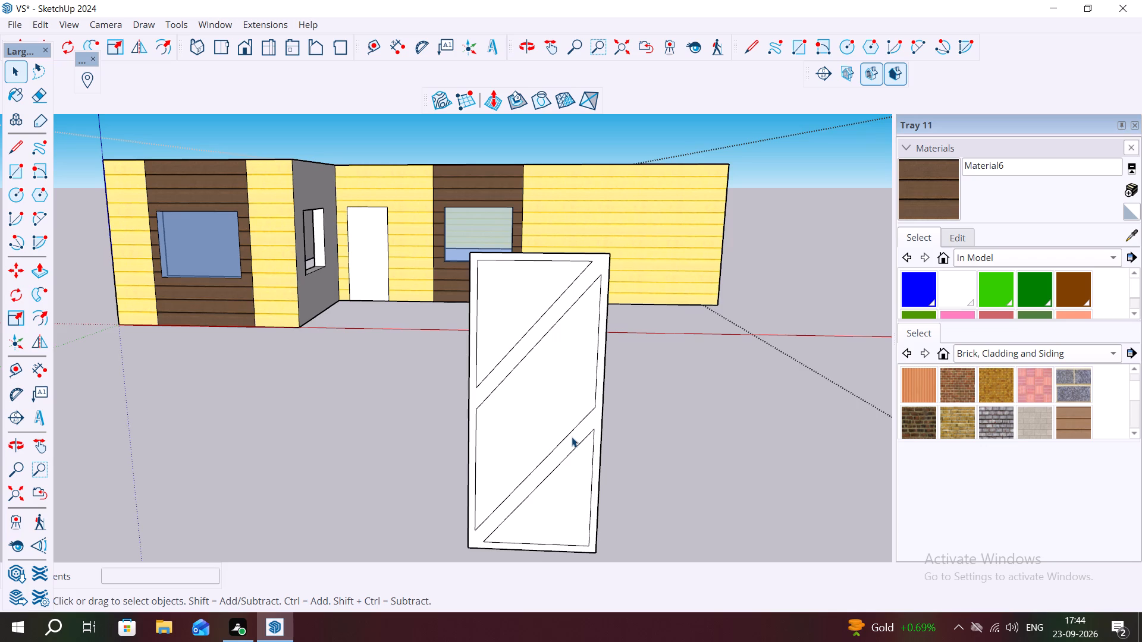
Pull the three inner panels of the copied door outward by 2".
scroll(572, 437, "down", 1)
left_click(560, 448)
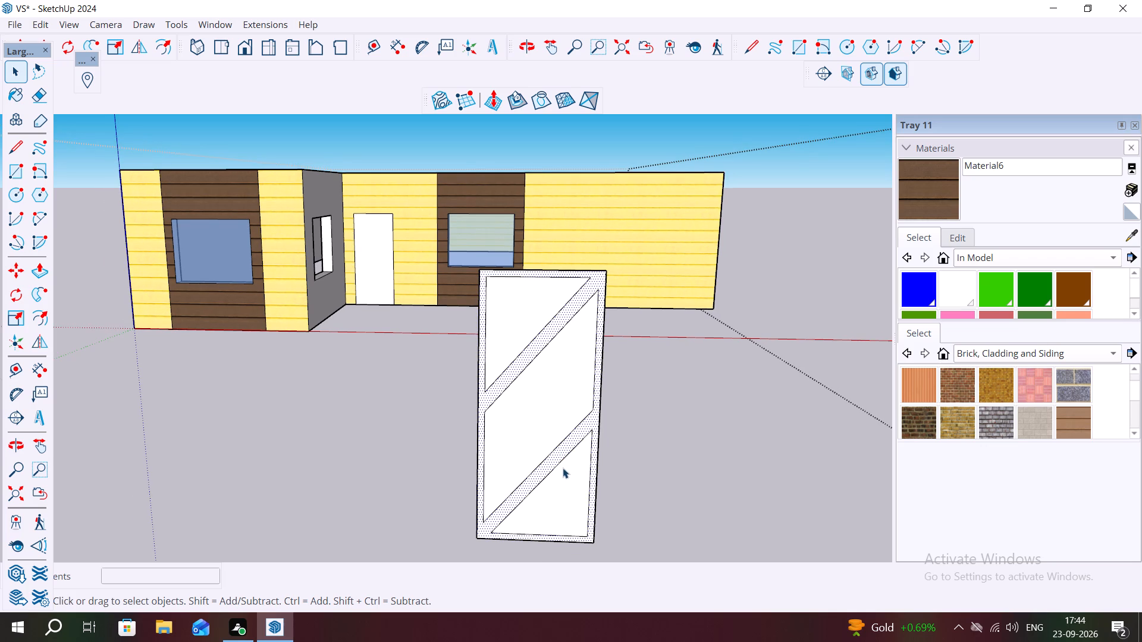
left_click(563, 475)
key("p")
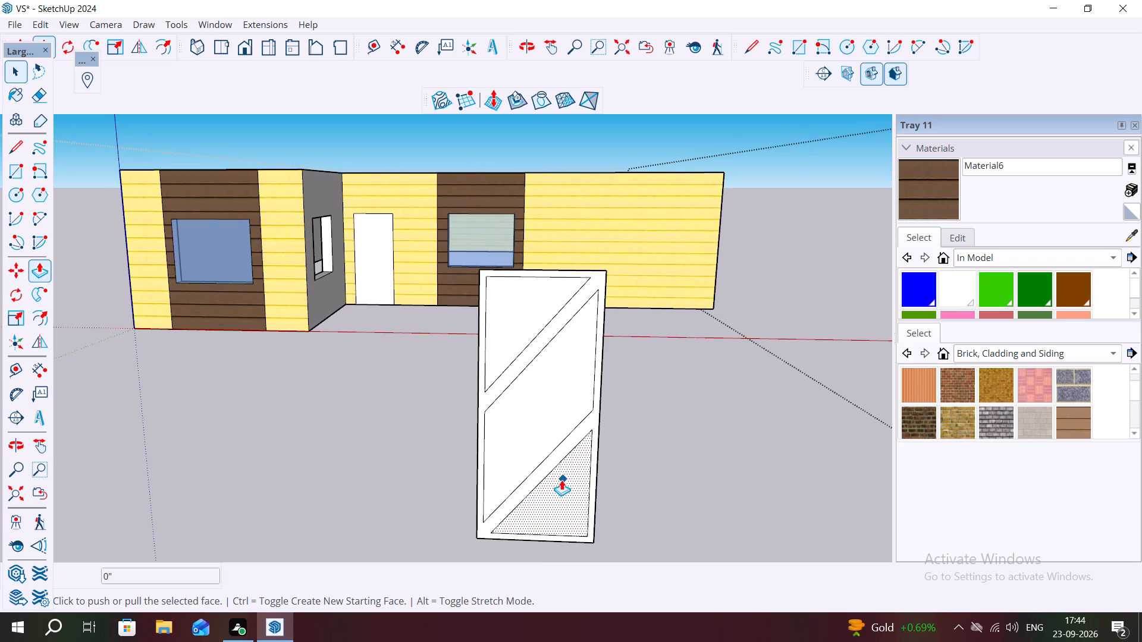
left_click(561, 480)
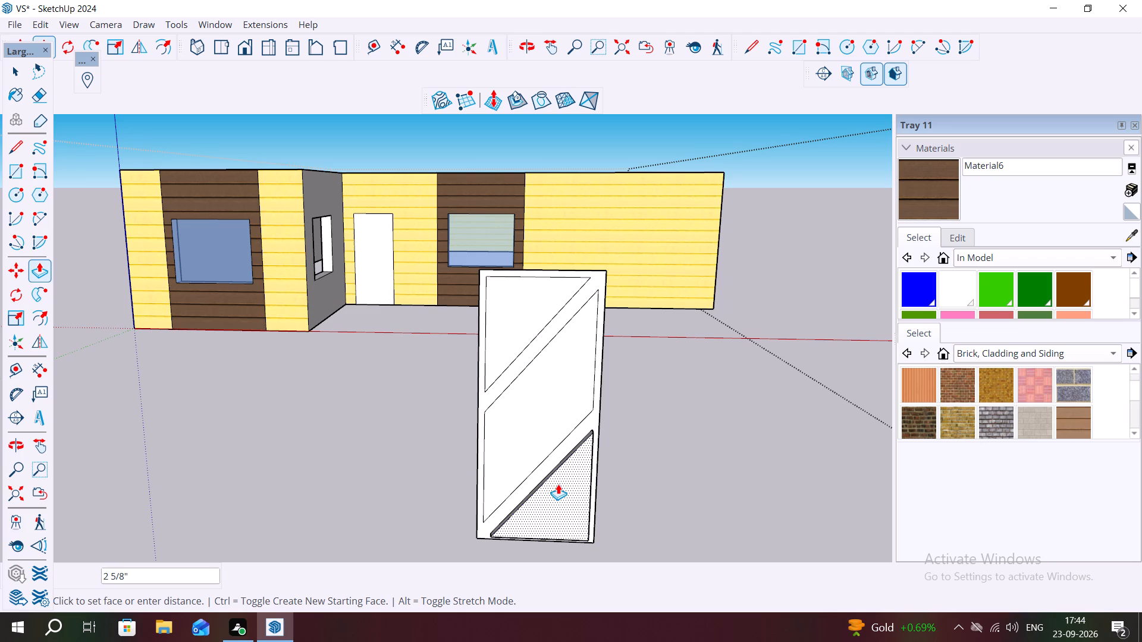
type("2\"")
key("Return")
double_click(559, 411)
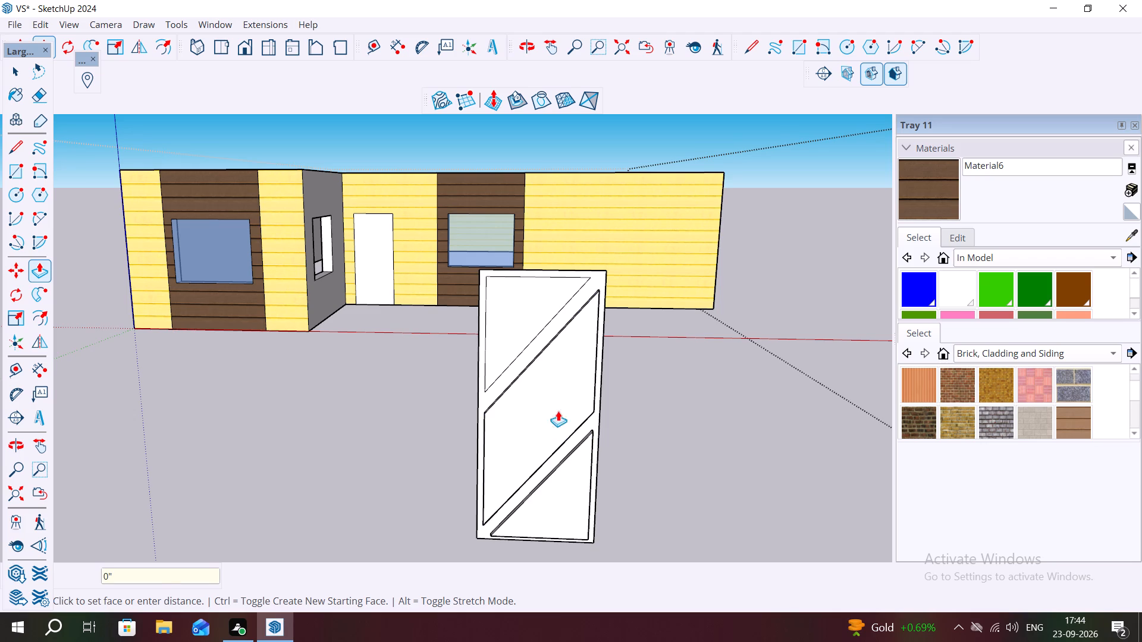
double_click(504, 328)
key("Escape")
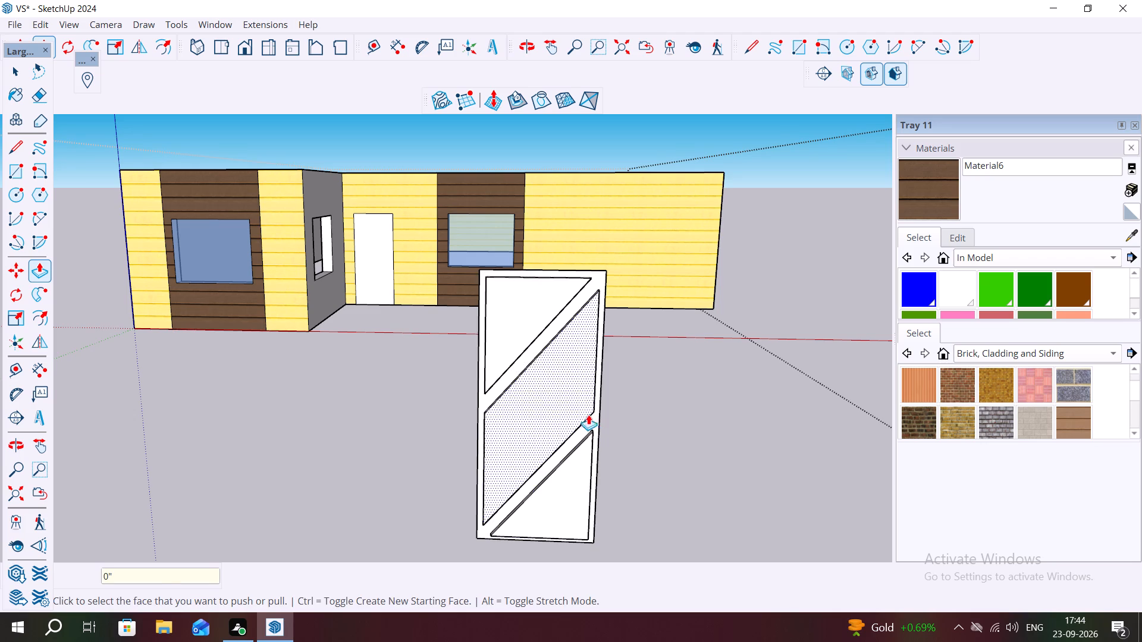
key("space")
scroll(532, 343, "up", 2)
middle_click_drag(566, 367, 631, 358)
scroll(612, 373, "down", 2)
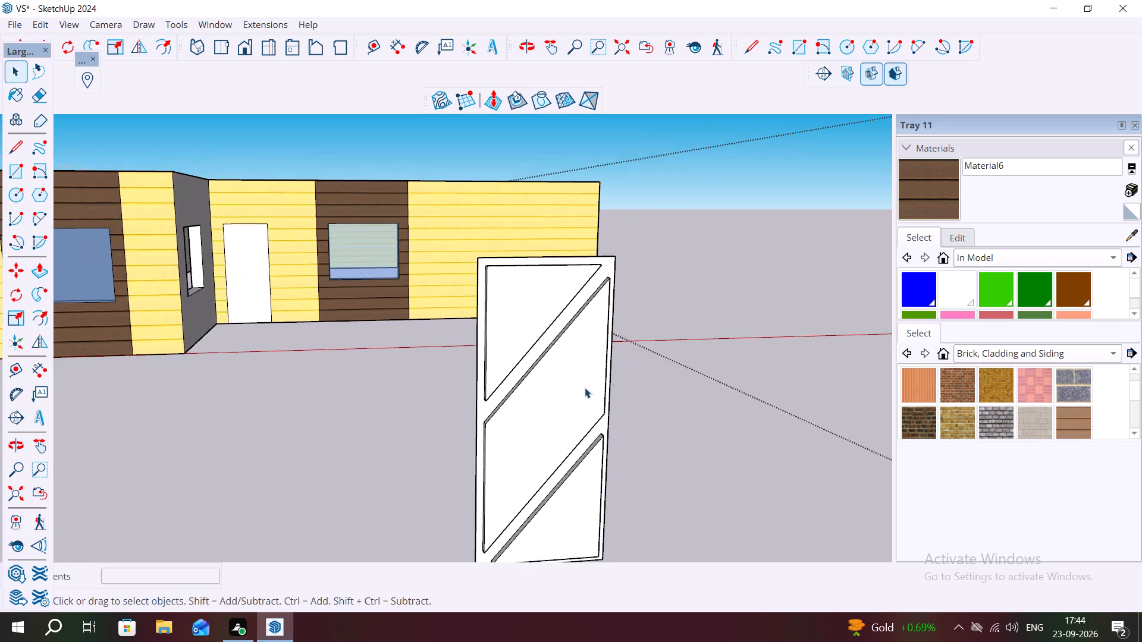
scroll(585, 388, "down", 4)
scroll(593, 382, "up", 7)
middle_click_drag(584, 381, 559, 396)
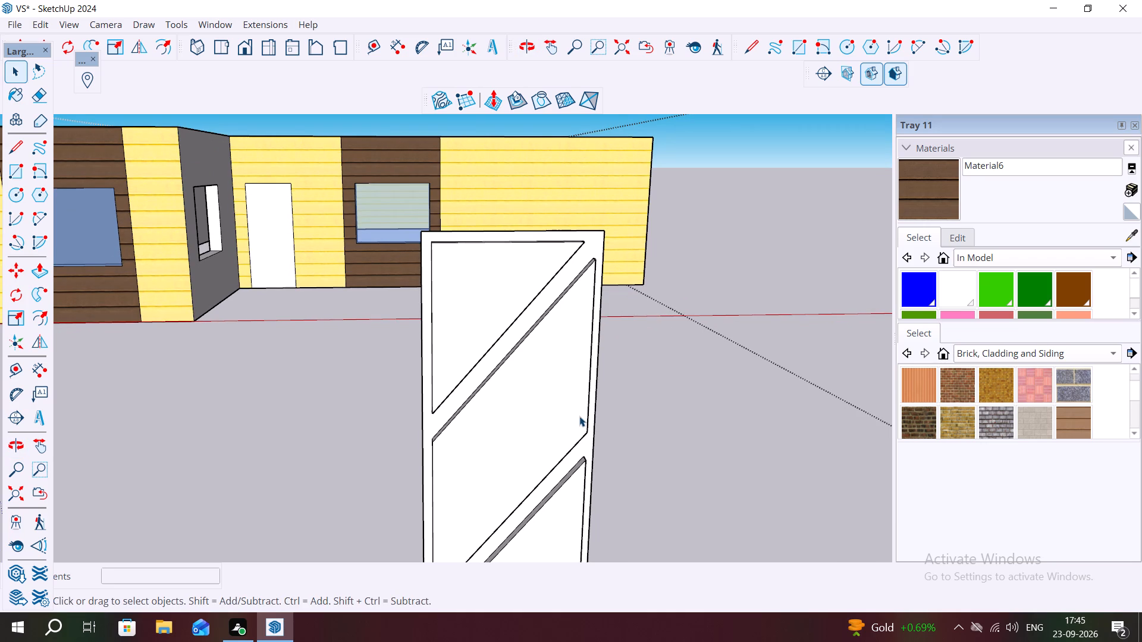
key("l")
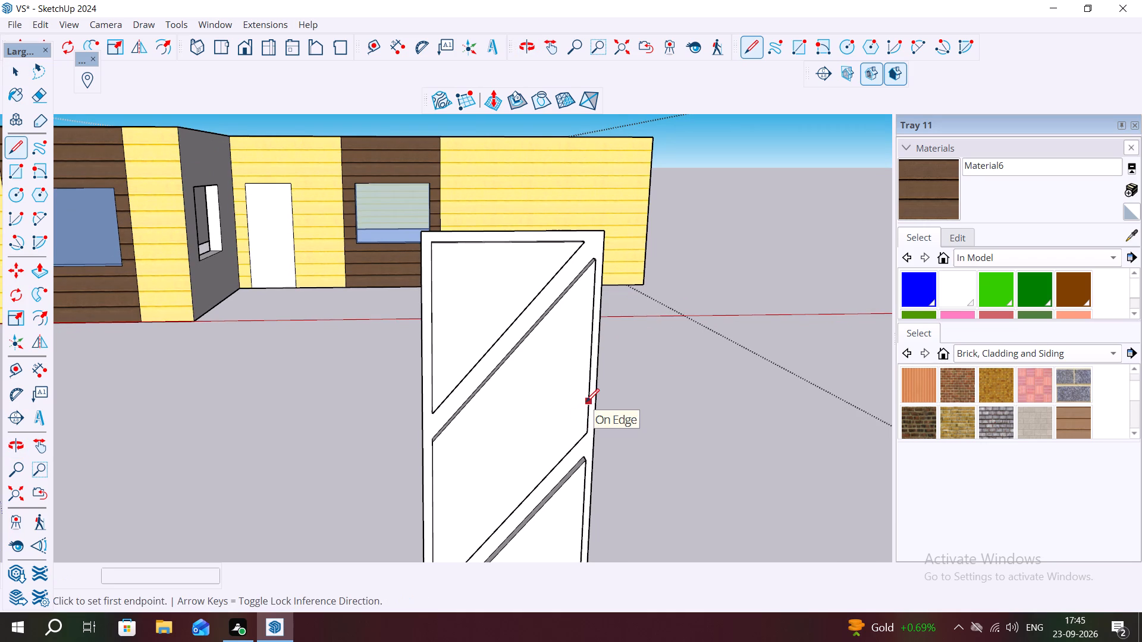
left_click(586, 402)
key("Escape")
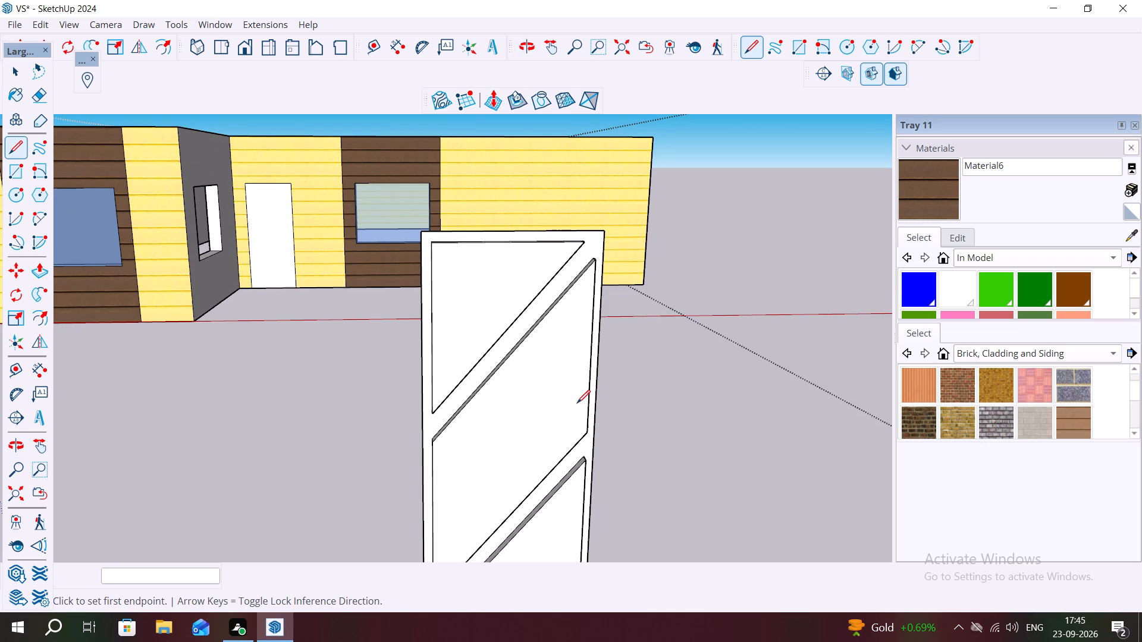
Draw a handle rectangle about 5 11/16" by 1 1/8" on the door's middle panel, against the lower end of its right edge.
key("r")
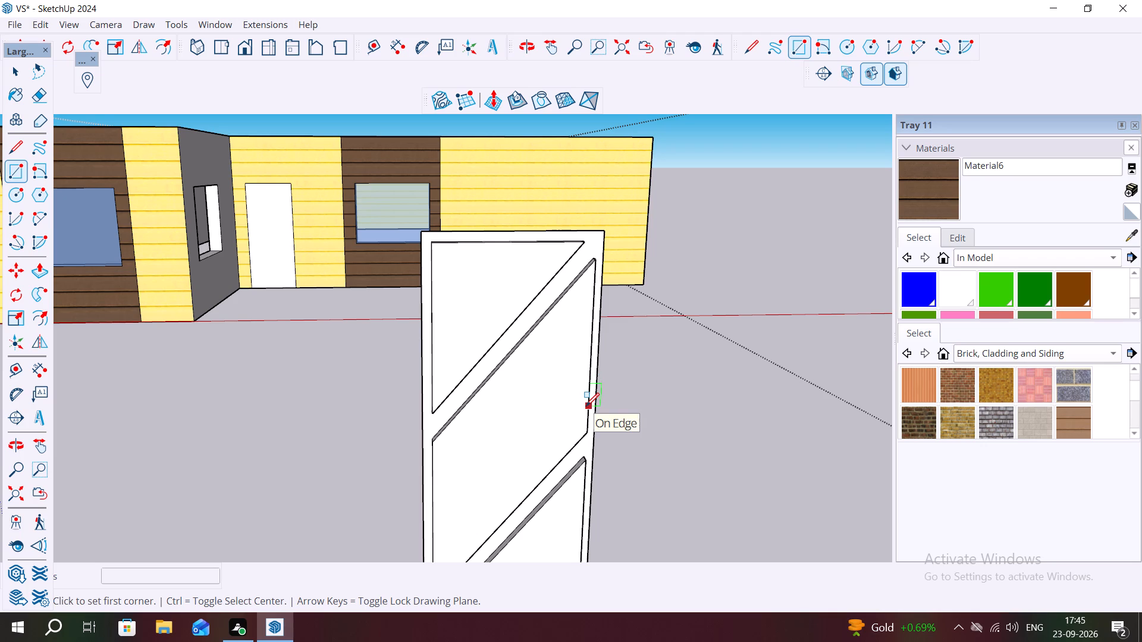
left_click(586, 406)
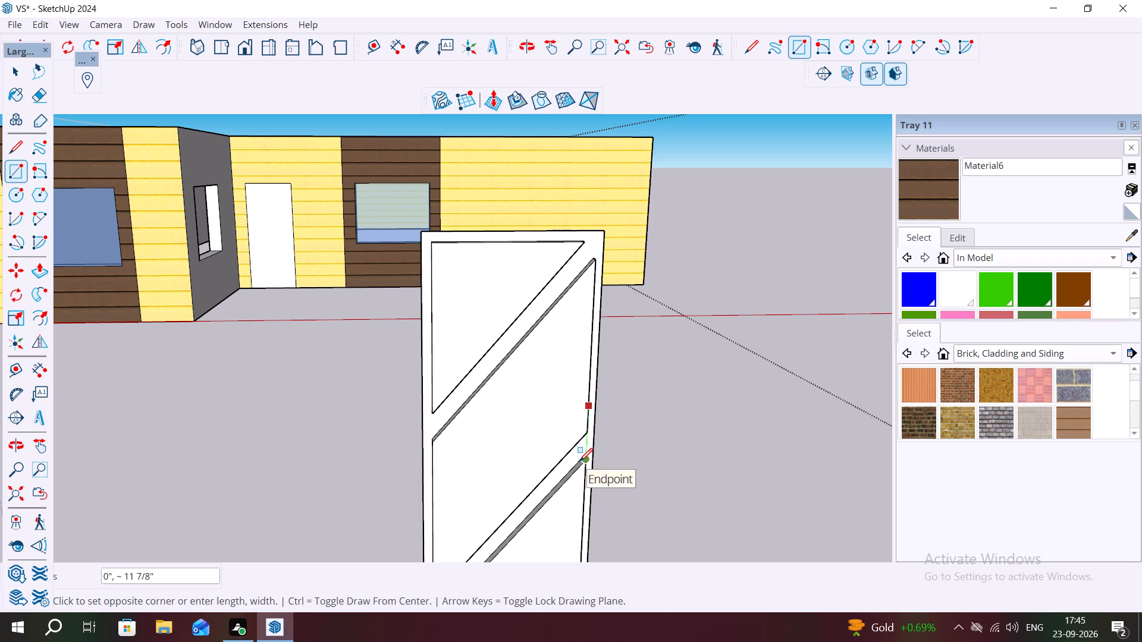
left_click(579, 461)
scroll(578, 454, "up", 6)
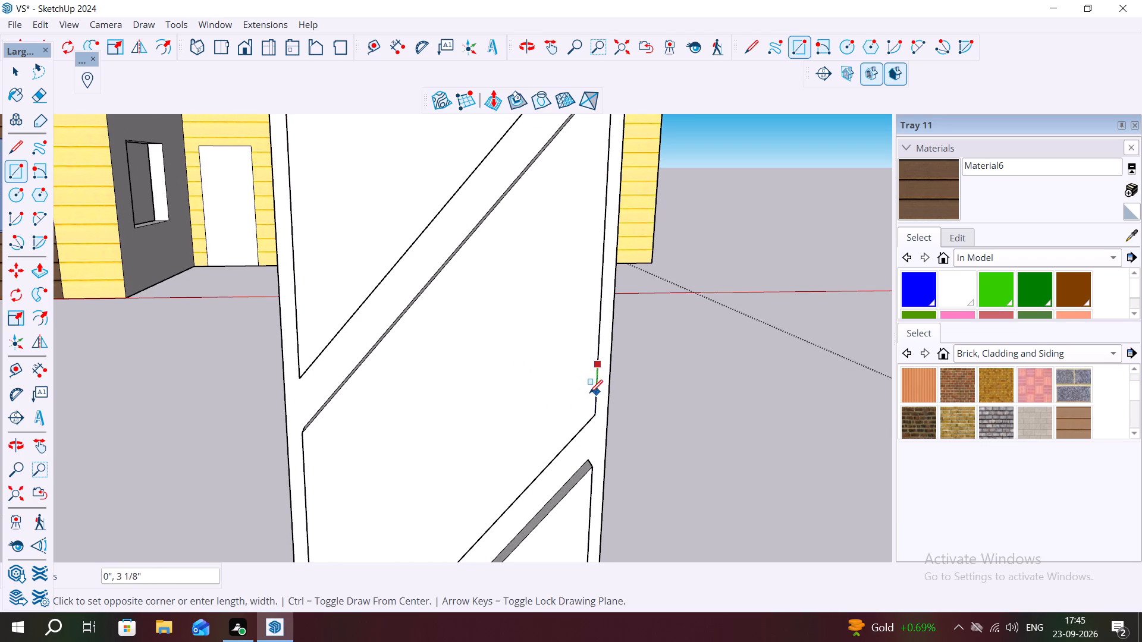
scroll(586, 375, "up", 6)
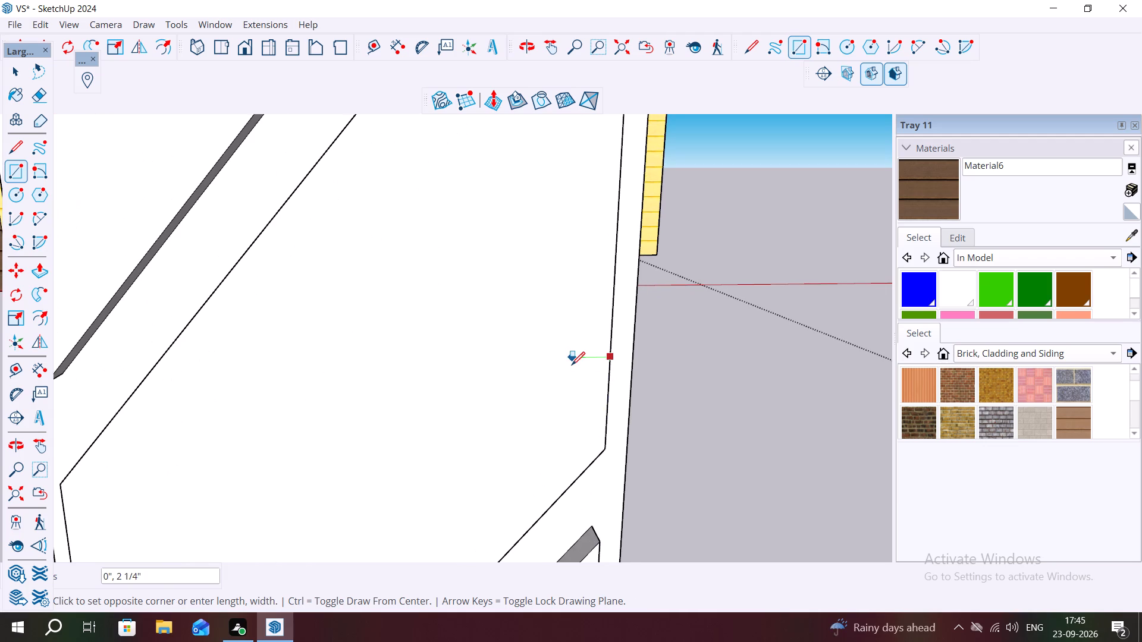
left_click(586, 451)
key("Escape")
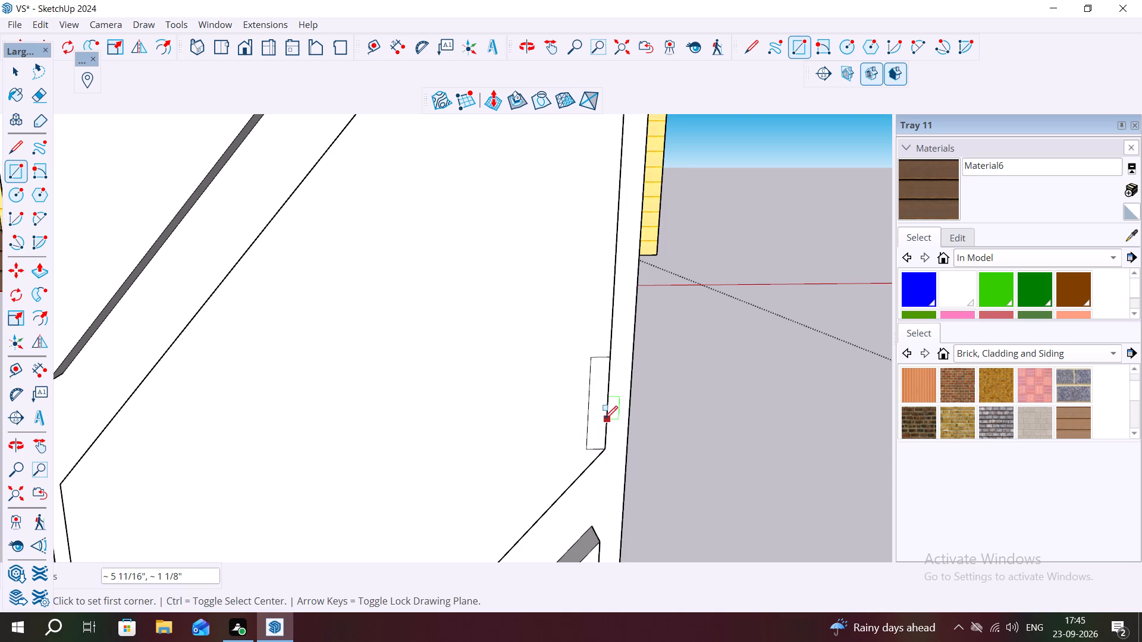
Pull the small handle rectangle outward by about 1 5/8" with Push/Pull.
key("space")
left_click(600, 417)
key("p")
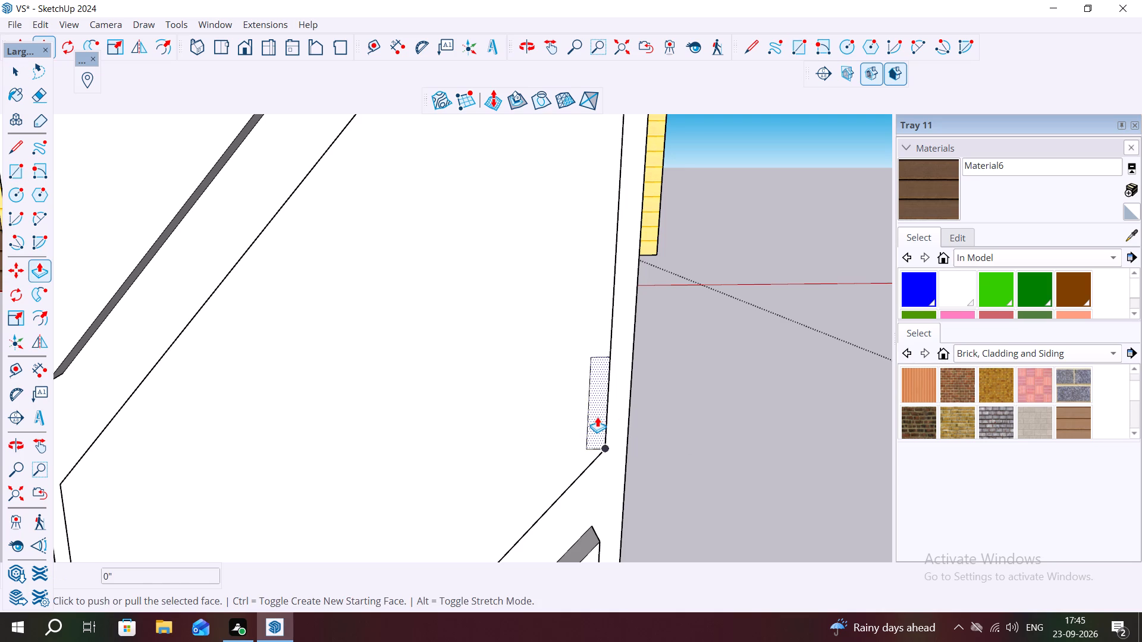
left_click(597, 417)
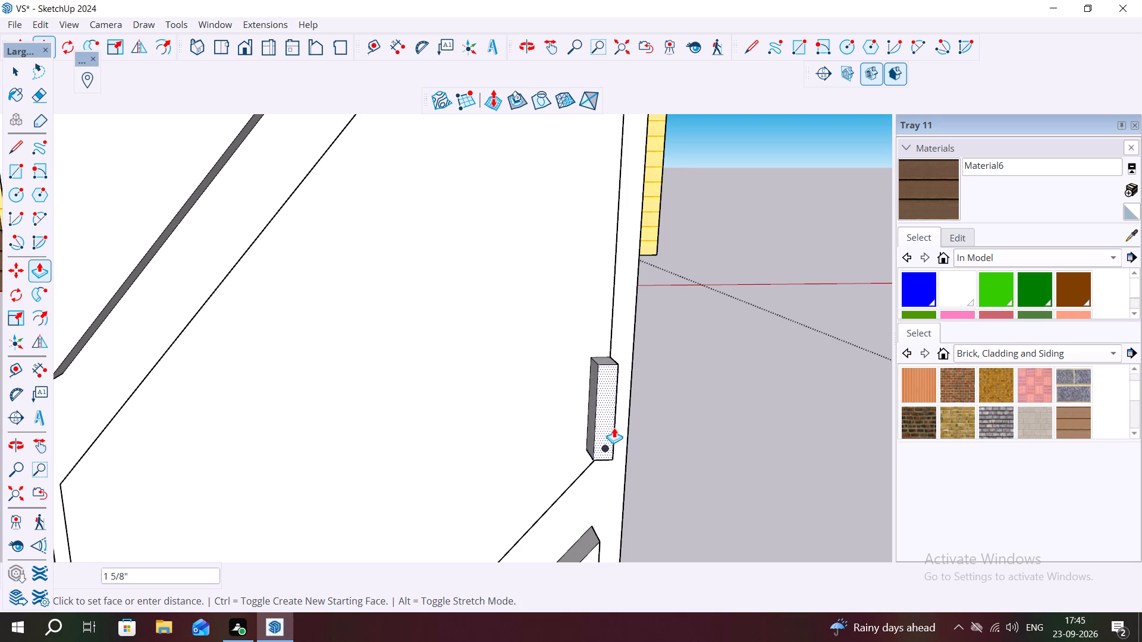
left_click(614, 427)
Examine the door handle block and its fit with the panel edge from several sides.
middle_click_drag(582, 449, 627, 451)
middle_click_drag(611, 441, 605, 441)
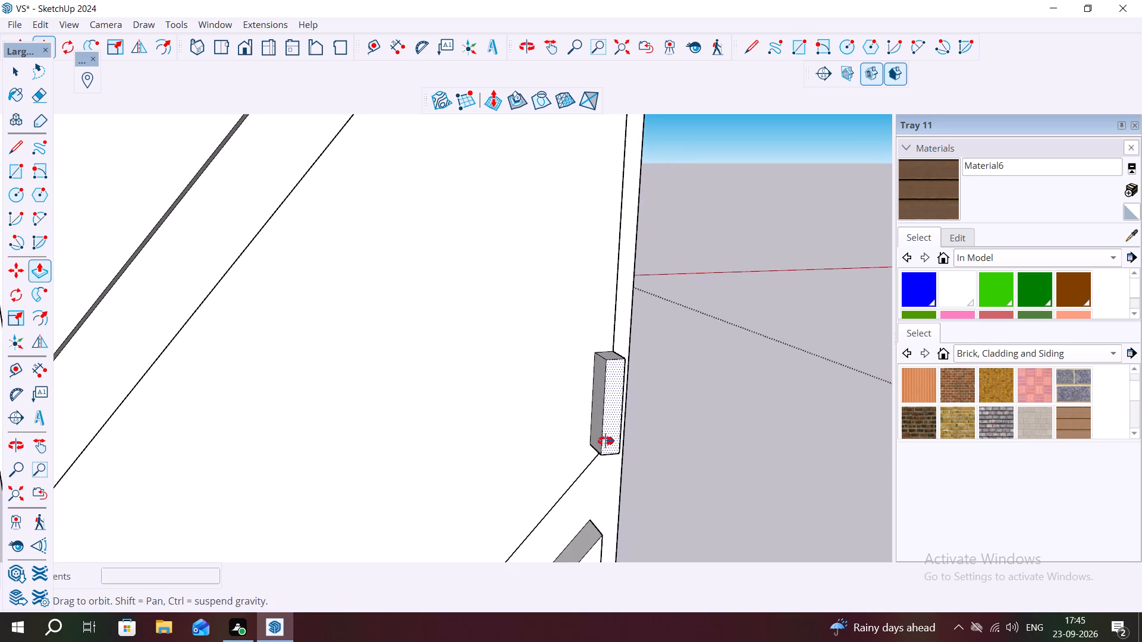
middle_click_drag(605, 441, 551, 432)
scroll(605, 435, "up", 2)
middle_click_drag(610, 435, 729, 377)
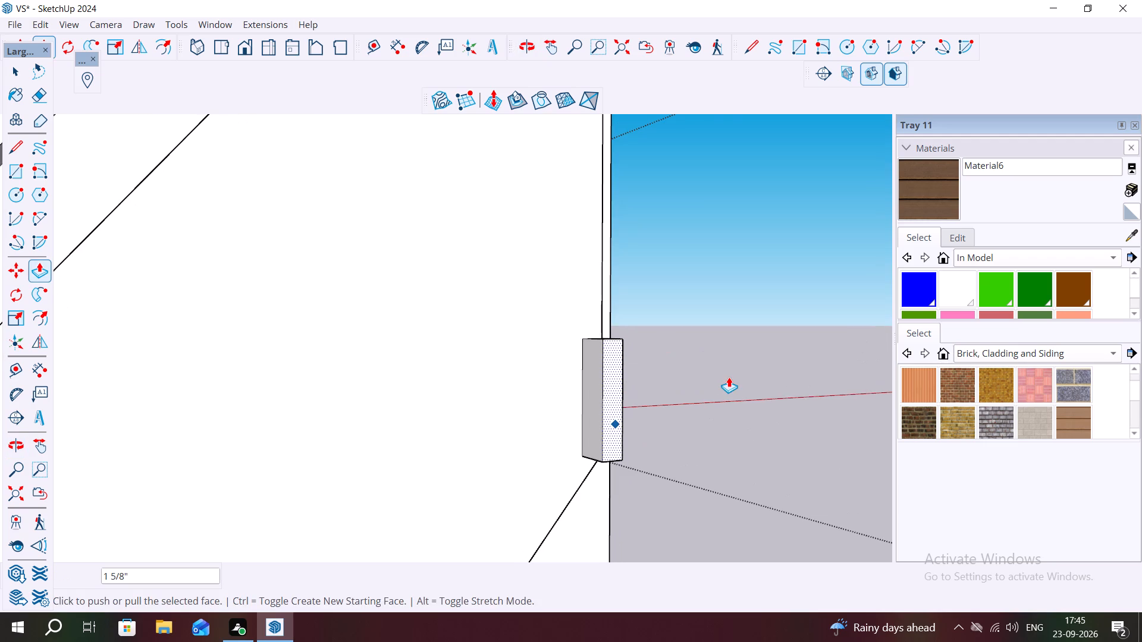
middle_click_drag(601, 397, 695, 384)
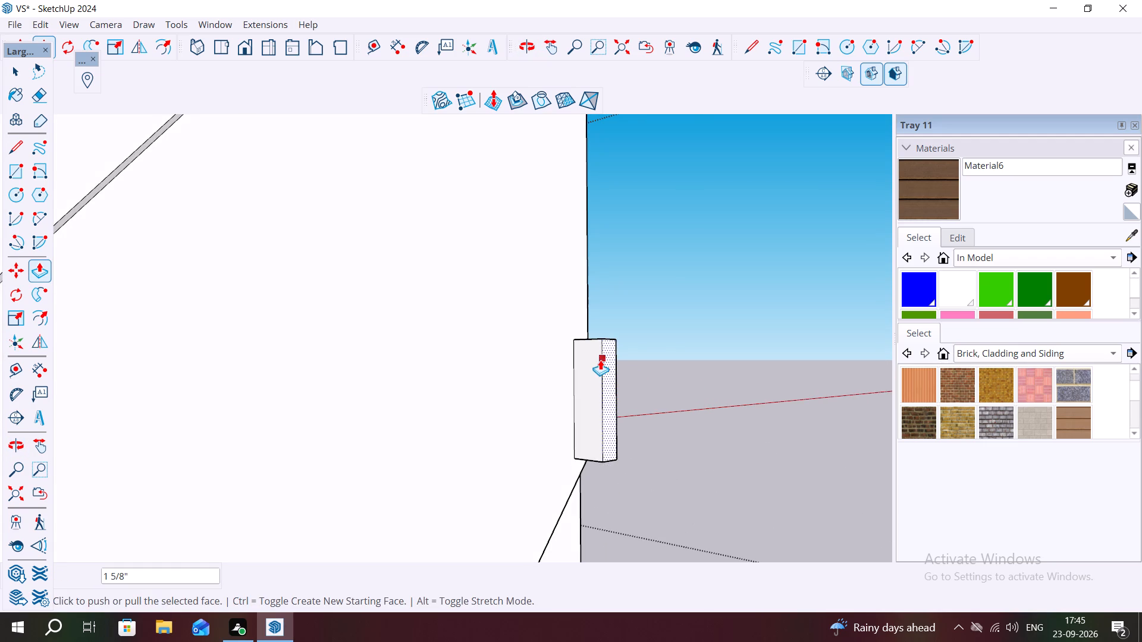
middle_click_drag(604, 360, 686, 369)
scroll(570, 354, "down", 2)
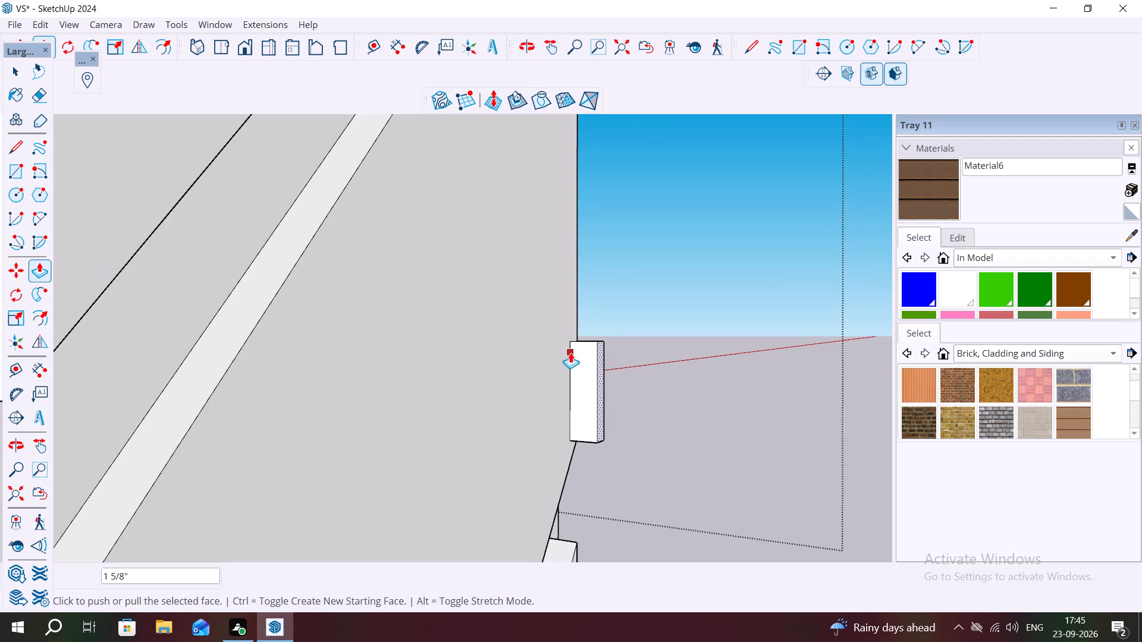
Cut a rectangular opening about 3 3/16" by 7/8" into the handle block's inner side face, starting from the edge against the door panel.
key("Escape")
key("space")
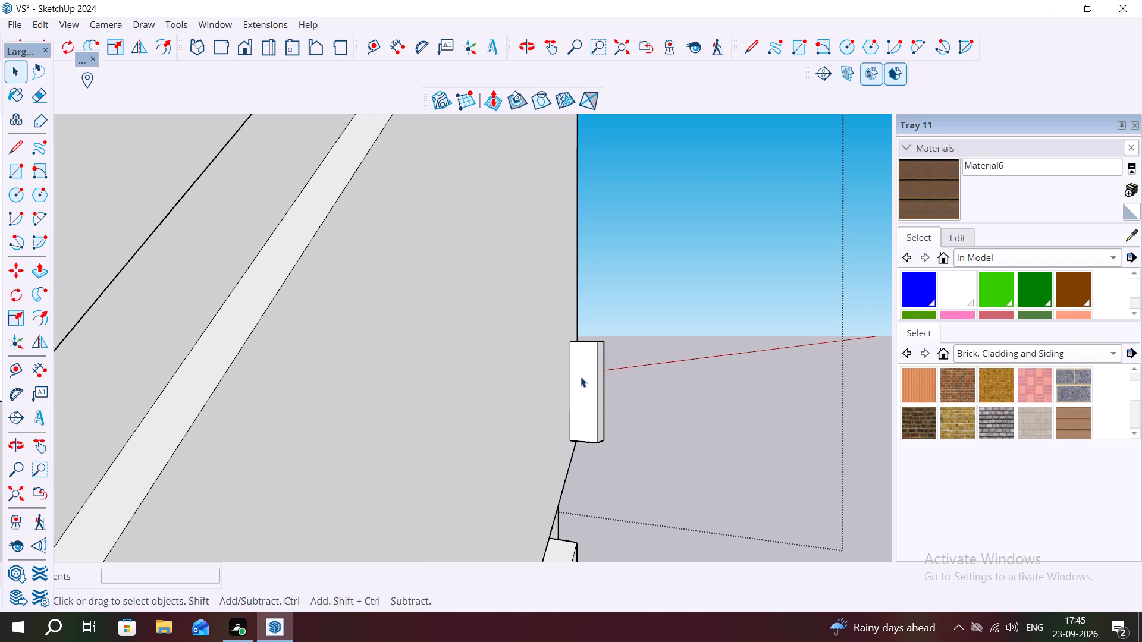
key("r")
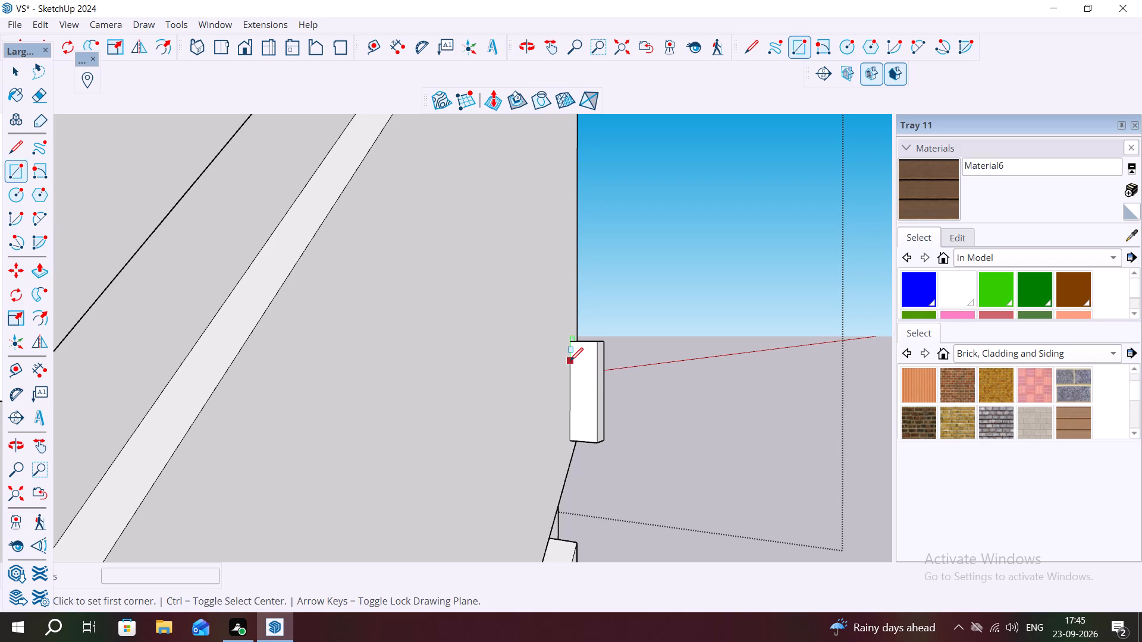
left_click(570, 361)
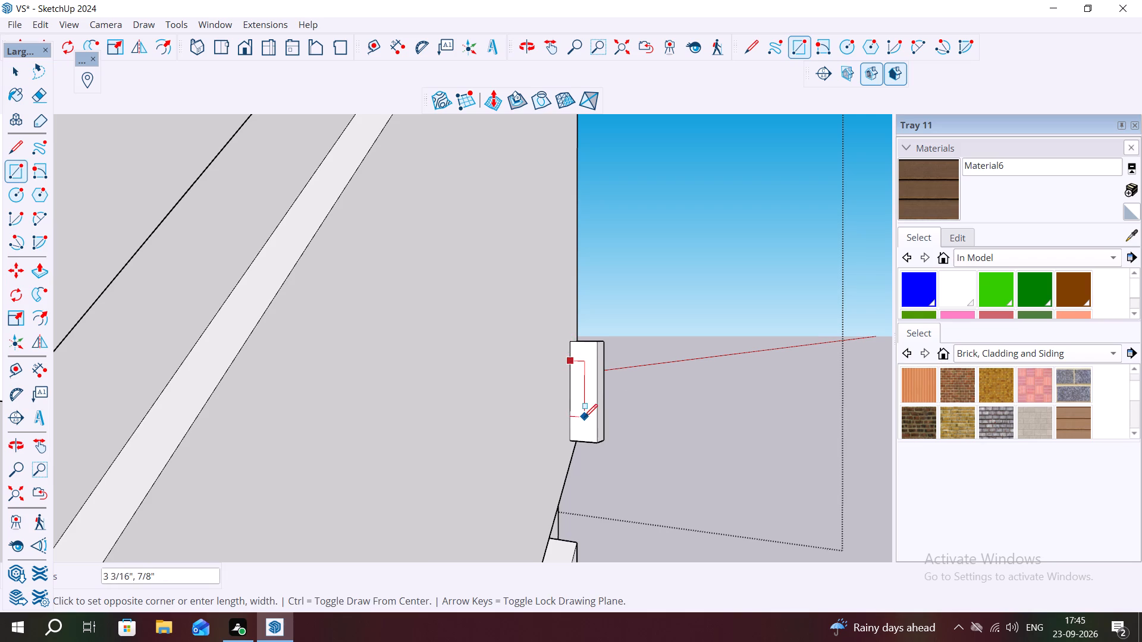
left_click(584, 418)
key("Escape")
key("space")
left_click(577, 399)
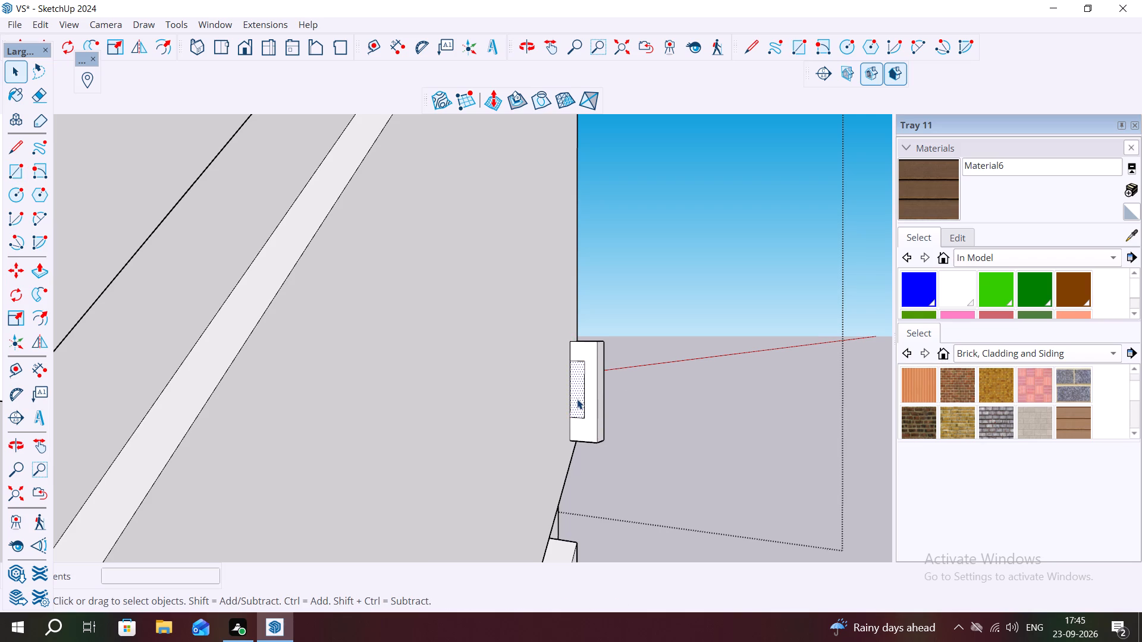
key("ctrl+x")
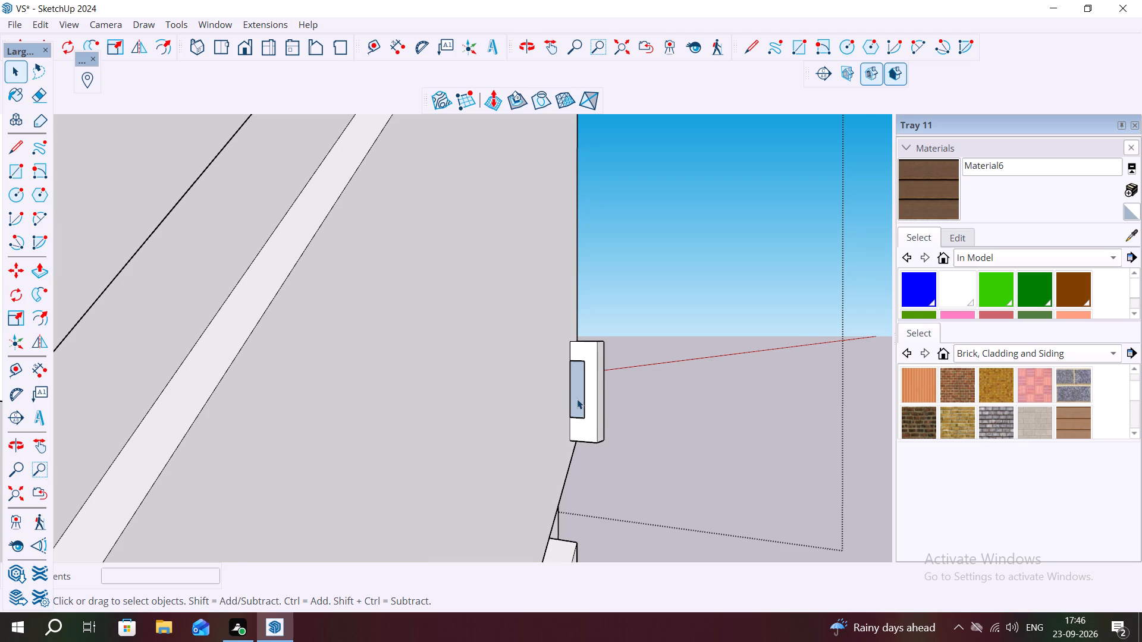
Examine the opened handle and the whole door from several sides to find the handle's opposite side face.
scroll(576, 397, "down", 2)
middle_click_drag(573, 392, 628, 389)
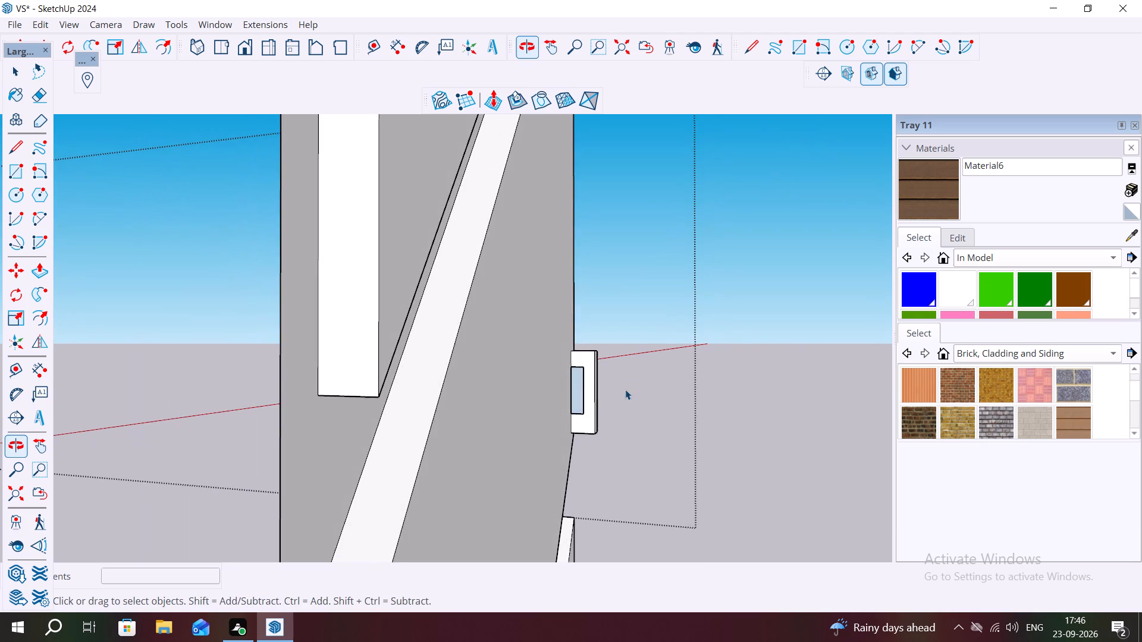
scroll(548, 391, "up", 10)
middle_click_drag(577, 394, 644, 402)
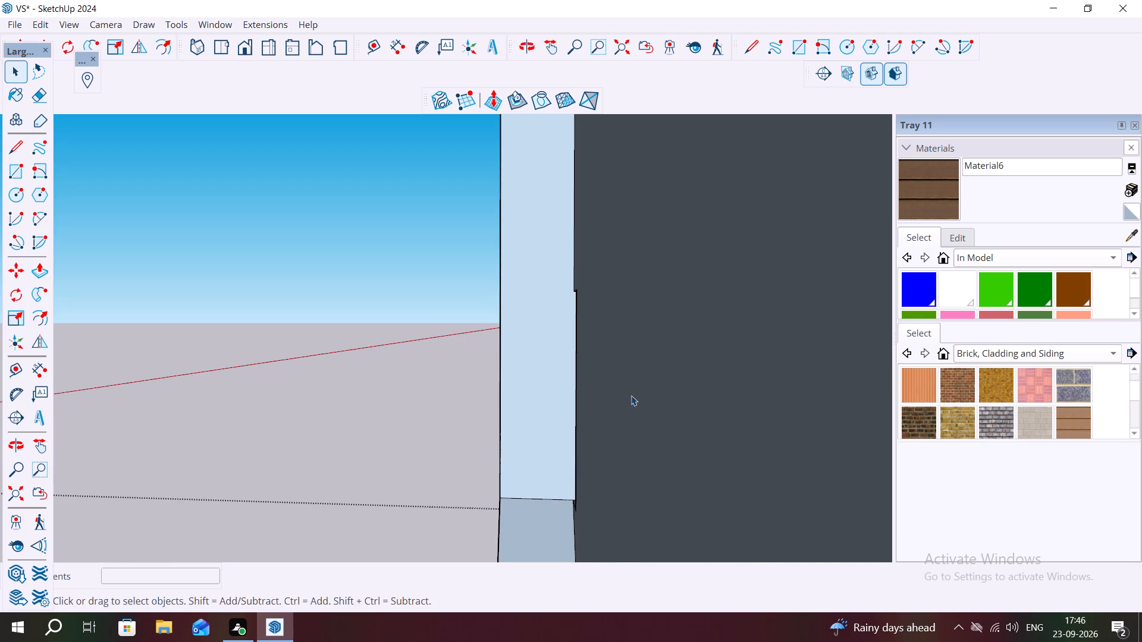
middle_click_drag(629, 395, 516, 395)
scroll(816, 379, "up", 6)
middle_click_drag(735, 355, 736, 355)
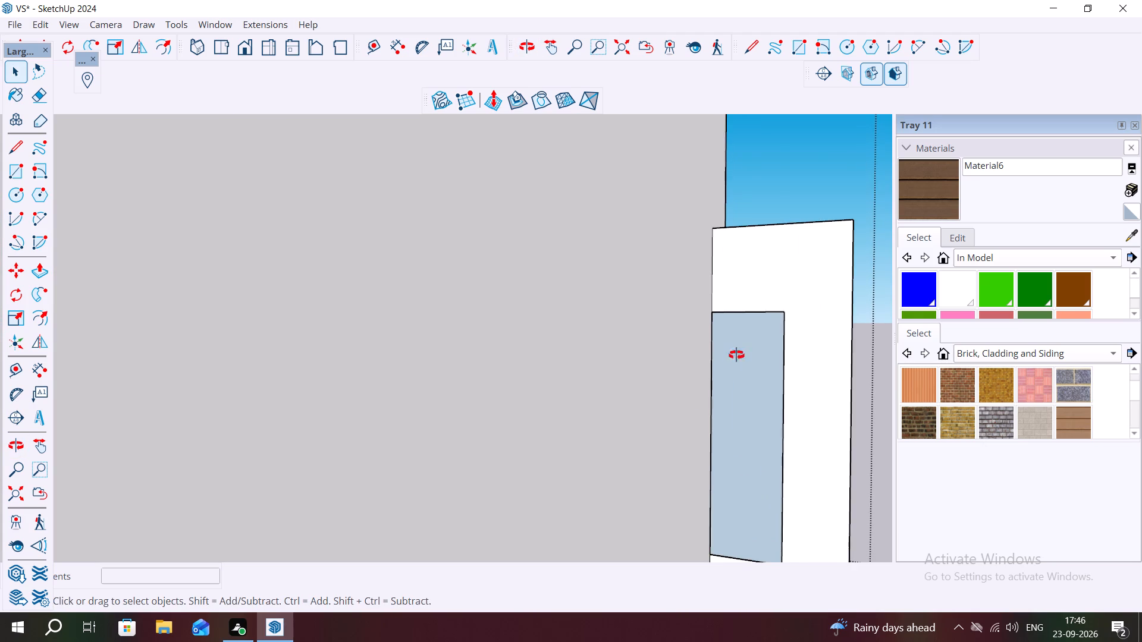
middle_click_drag(736, 355, 757, 355)
scroll(755, 348, "up", 7)
middle_click_drag(737, 325, 789, 317)
scroll(789, 319, "down", 1)
scroll(780, 323, "down", 20)
scroll(780, 323, "down", 2)
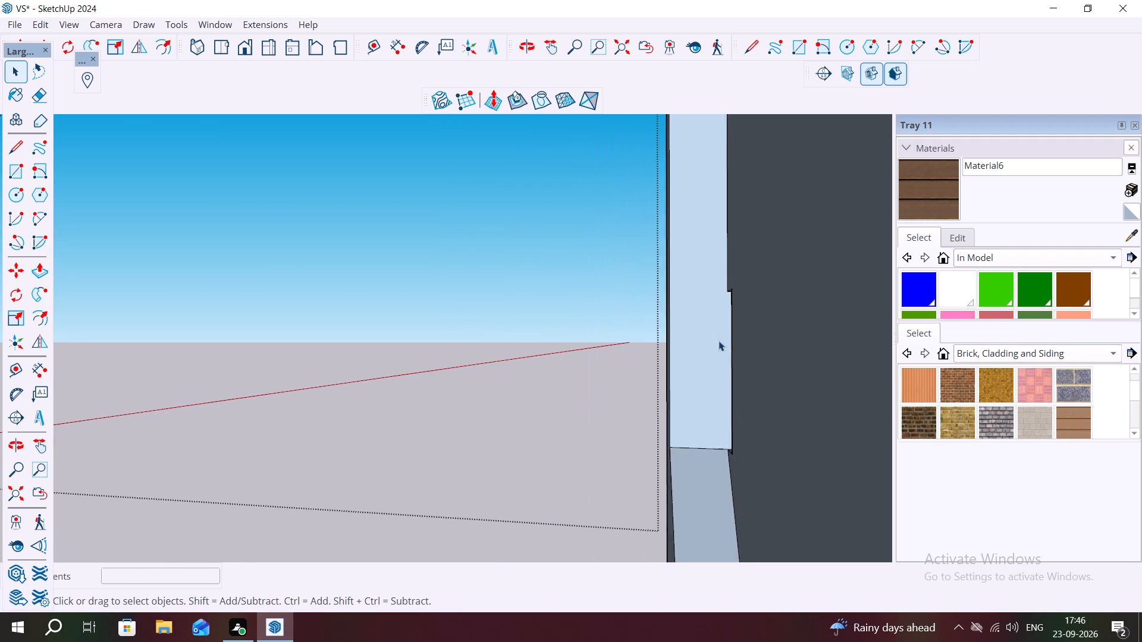
scroll(719, 341, "down", 20)
scroll(719, 341, "down", 5)
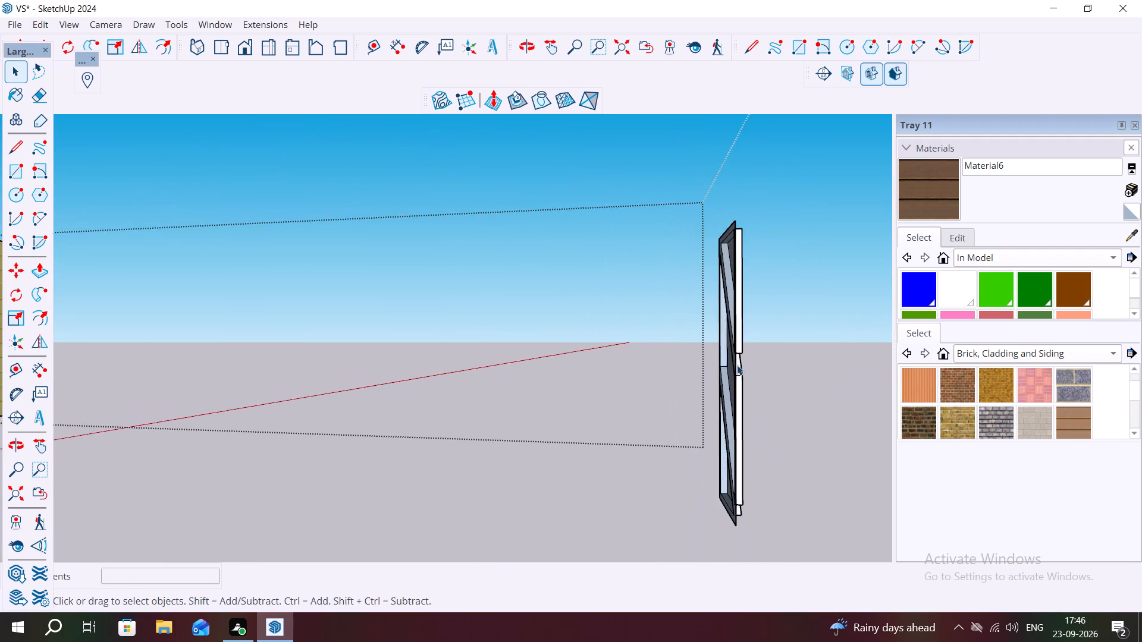
scroll(737, 365, "down", 1)
middle_click_drag(738, 364, 811, 327)
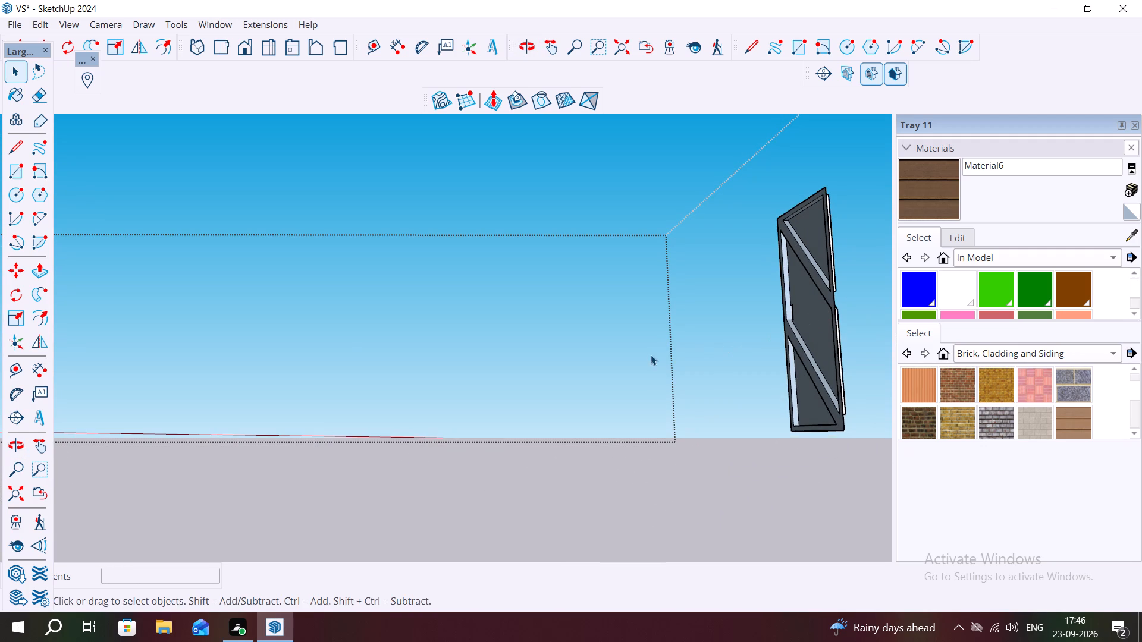
middle_click_drag(810, 392, 900, 394)
scroll(748, 402, "down", 6)
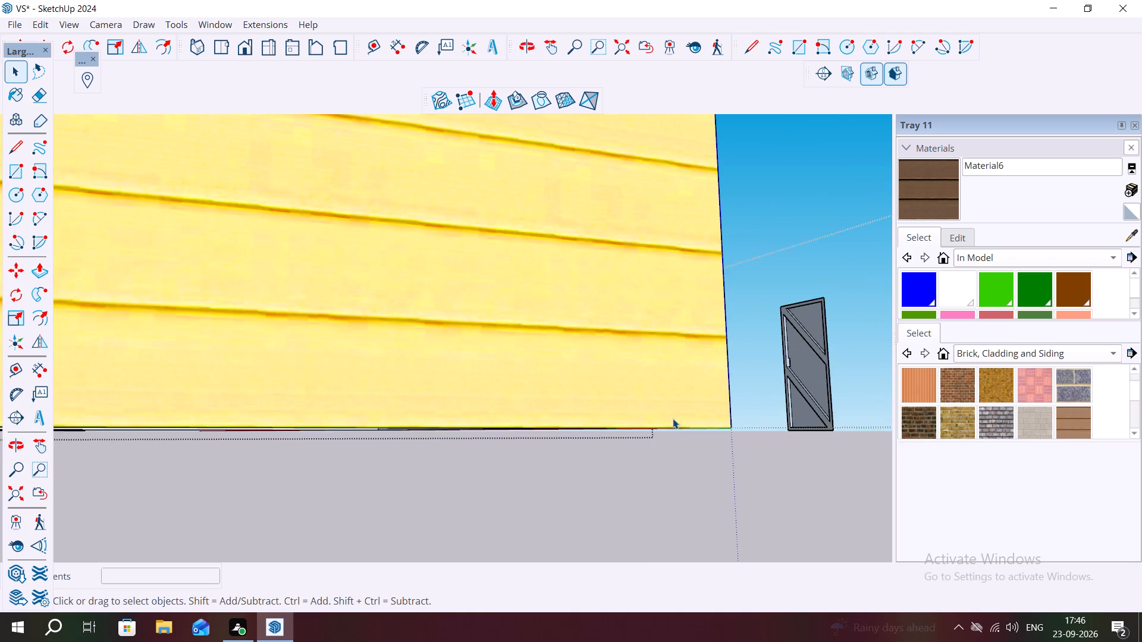
scroll(673, 418, "down", 2)
middle_click_drag(796, 380, 783, 450)
middle_click_drag(778, 465, 741, 465)
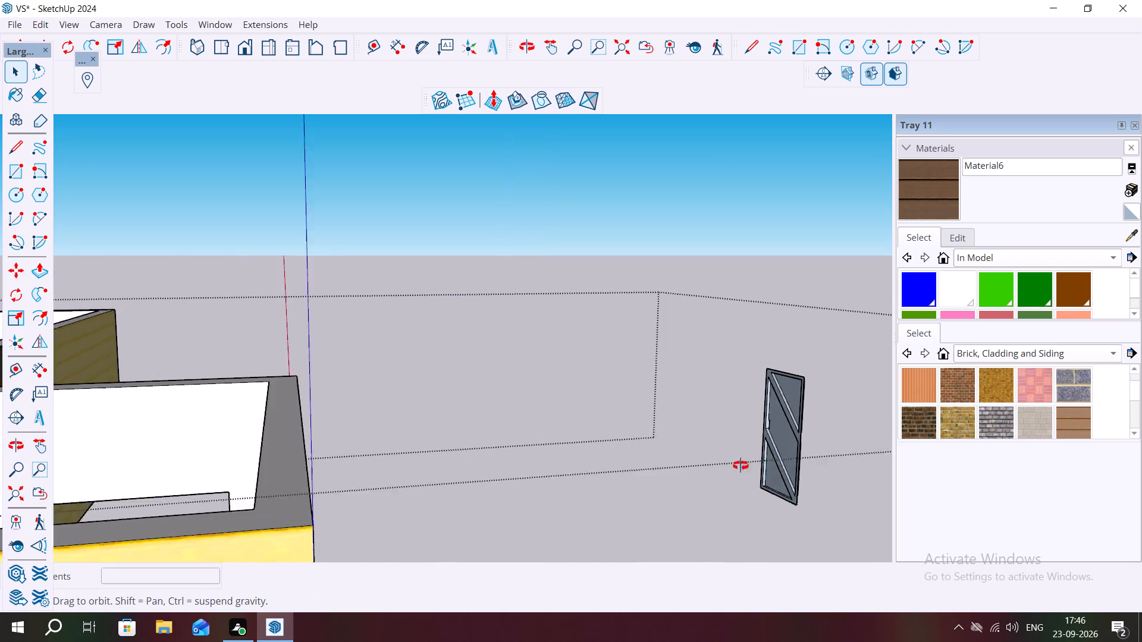
middle_click_drag(741, 465, 588, 395)
middle_click_drag(617, 440, 550, 485)
scroll(645, 365, "up", 2)
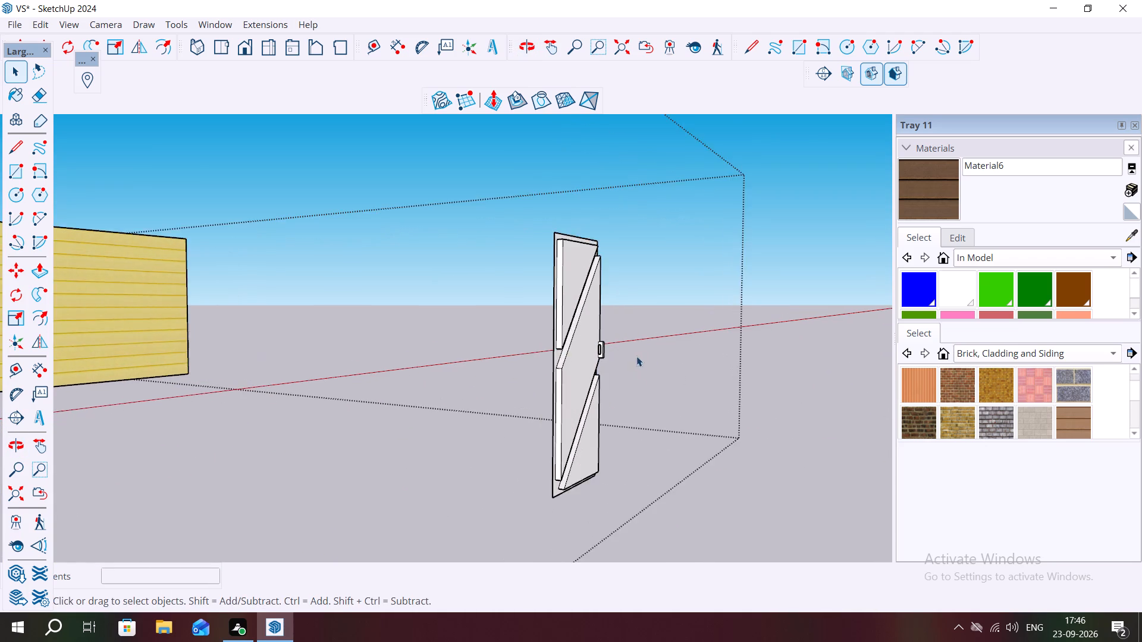
scroll(636, 356, "up", 2)
middle_click_drag(626, 356, 520, 367)
scroll(443, 368, "up", 3)
middle_click_drag(443, 368, 399, 417)
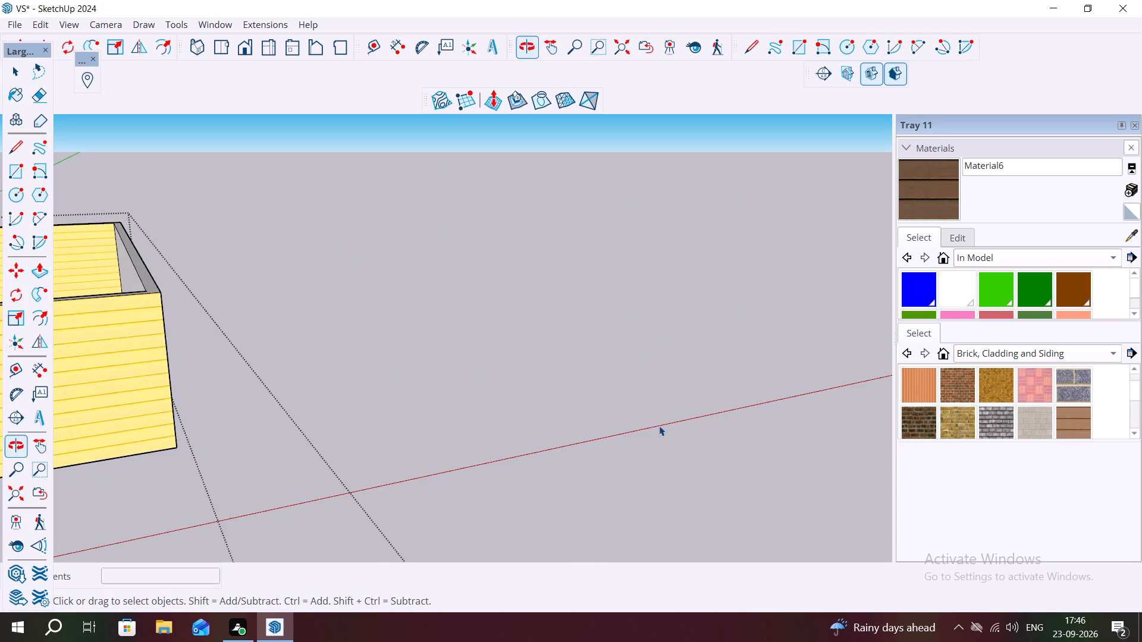
scroll(833, 411, "down", 5)
scroll(851, 359, "down", 14)
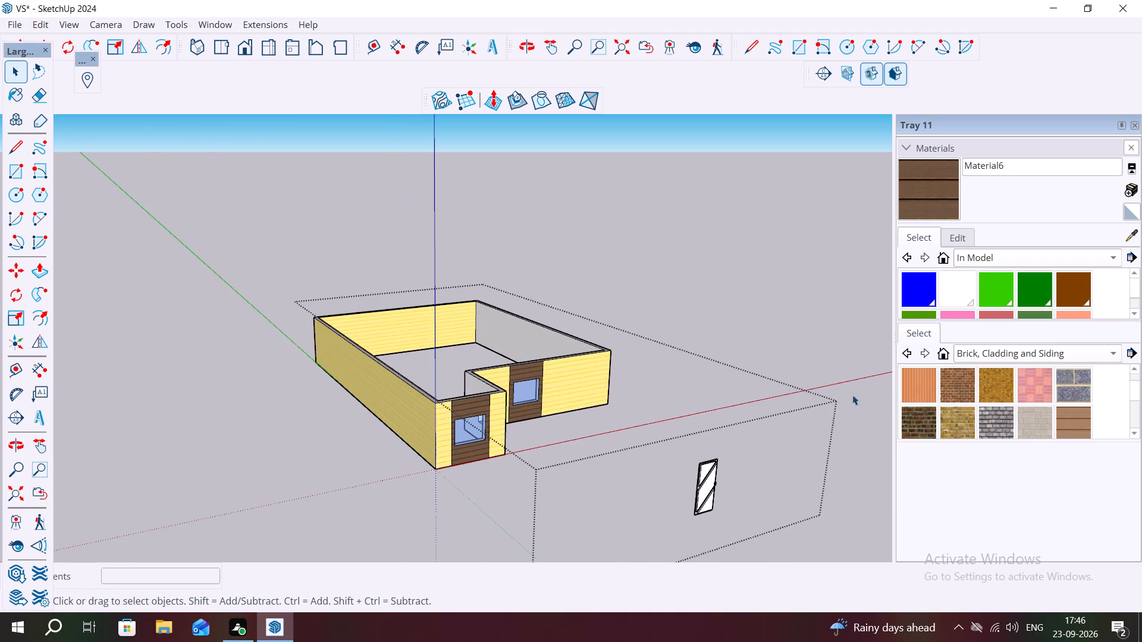
middle_click_drag(721, 488, 609, 492)
scroll(597, 517, "up", 4)
middle_click_drag(575, 526, 483, 491)
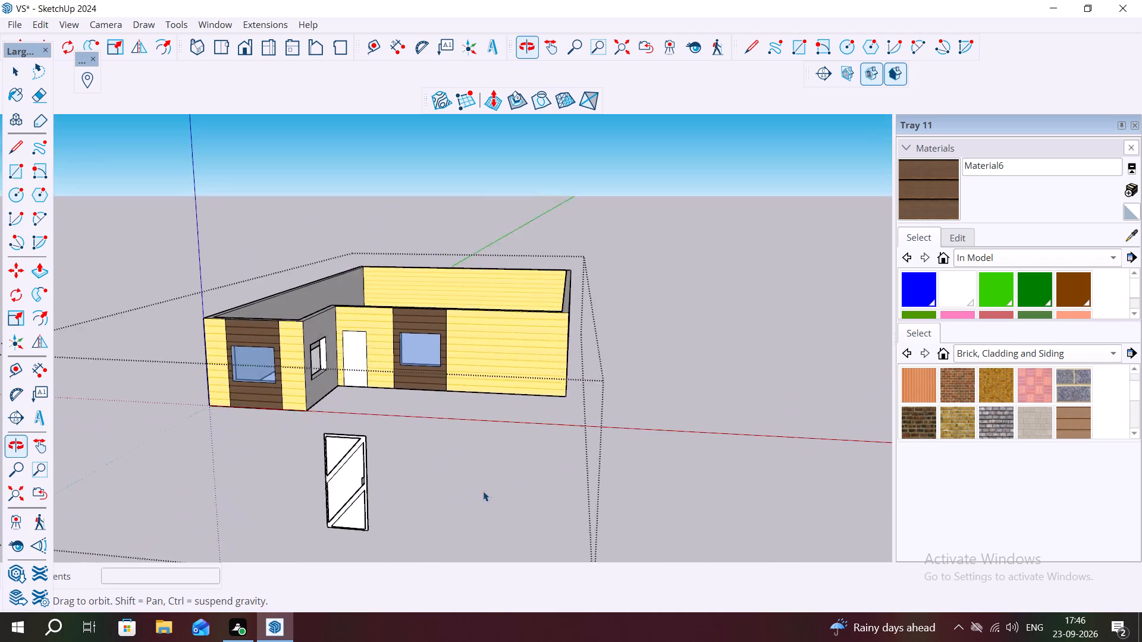
middle_click_drag(483, 491, 494, 499)
scroll(639, 467, "down", 4)
scroll(452, 465, "up", 10)
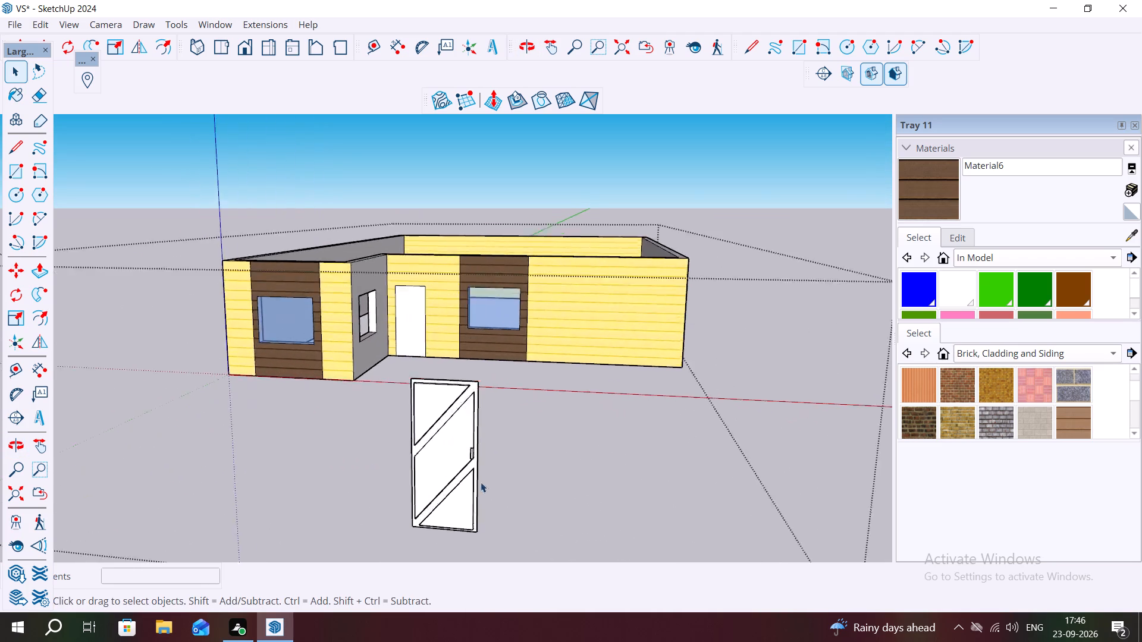
scroll(481, 482, "up", 13)
Draw a vertical line about 5 11/16" long separating the handle's outer side face from the door panel's edge.
middle_click_drag(497, 396, 409, 361)
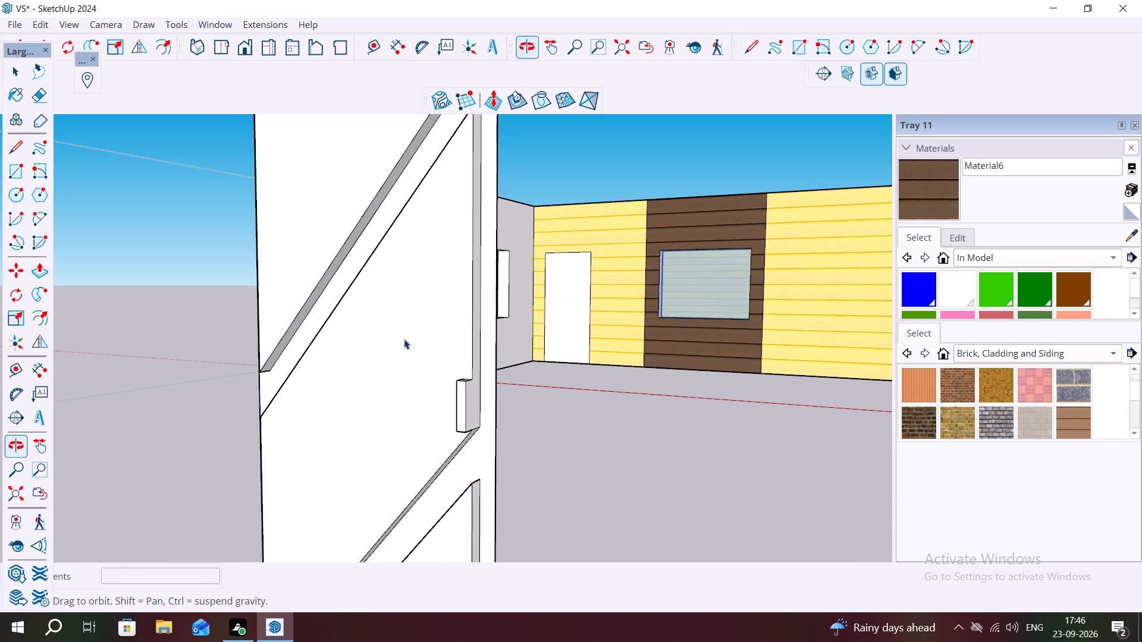
scroll(438, 370, "up", 1)
middle_click_drag(429, 366, 394, 343)
scroll(394, 344, "up", 1)
scroll(423, 399, "up", 6)
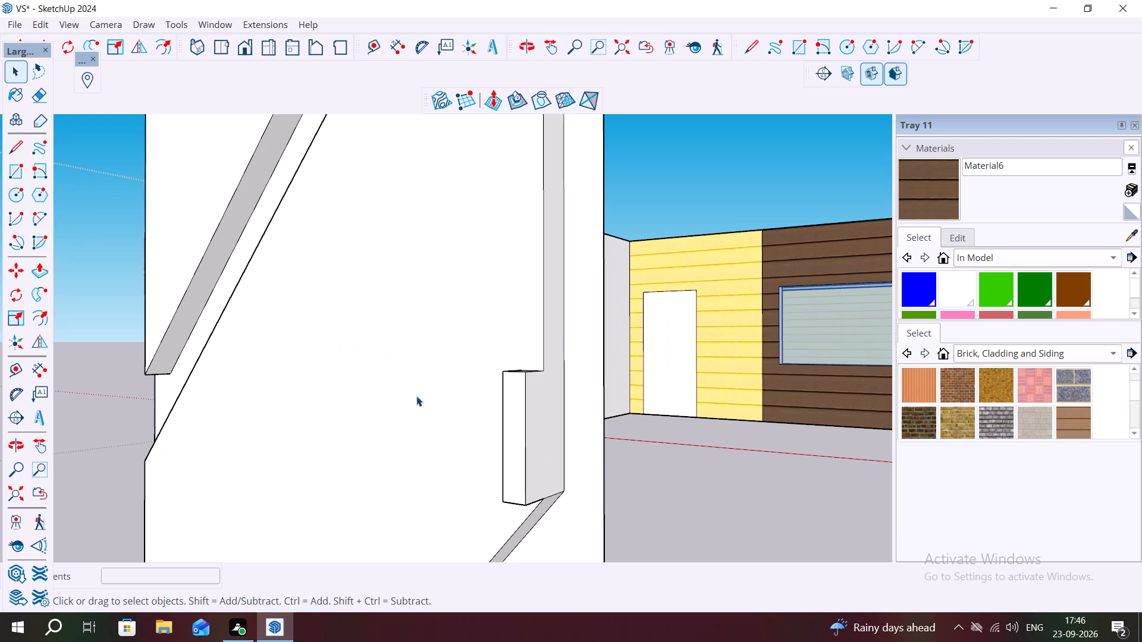
middle_click_drag(541, 404, 470, 382)
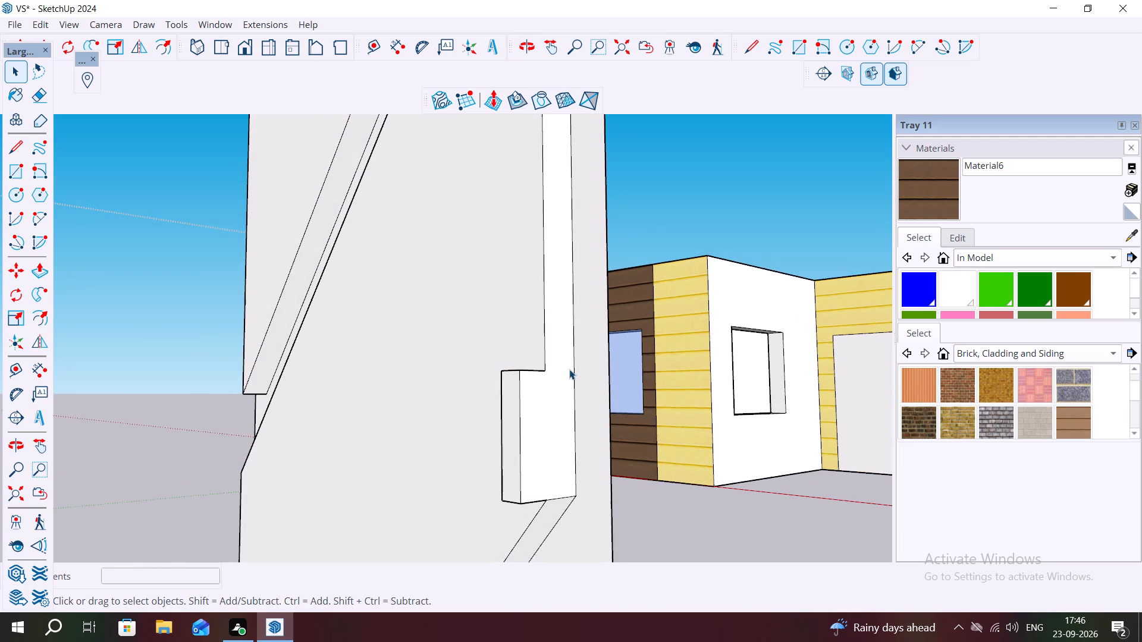
key("l")
left_click(546, 373)
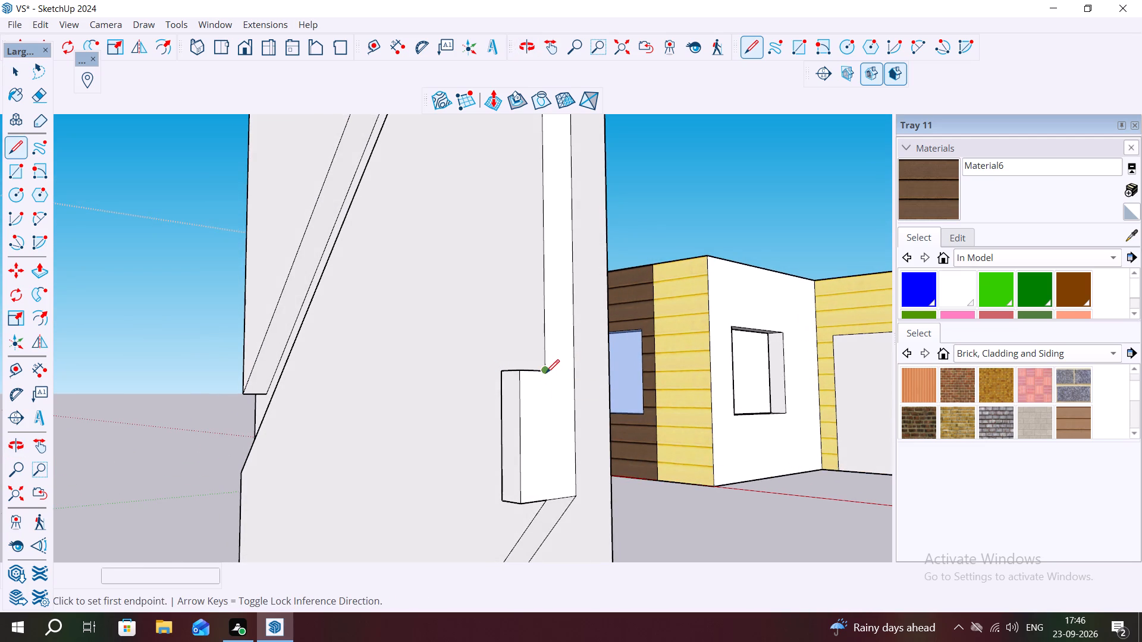
left_click(549, 505)
key("Escape")
Cut a rectangular opening about 3 7/8" by 1 1/16" into the handle's outer side face, starting from the new dividing line.
key("r")
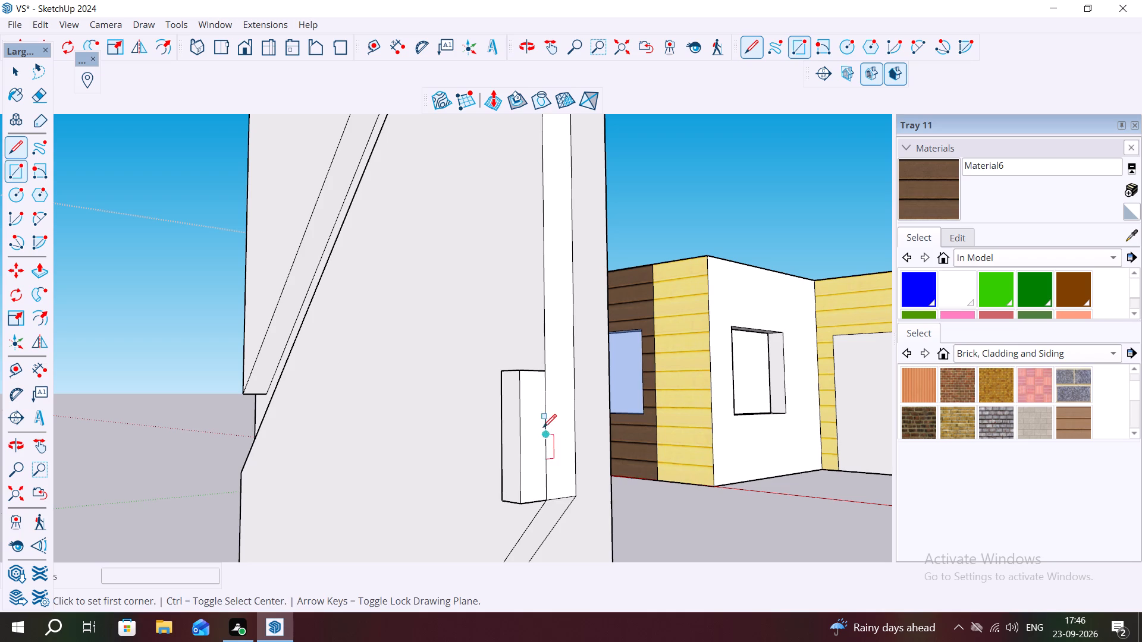
left_click(545, 394)
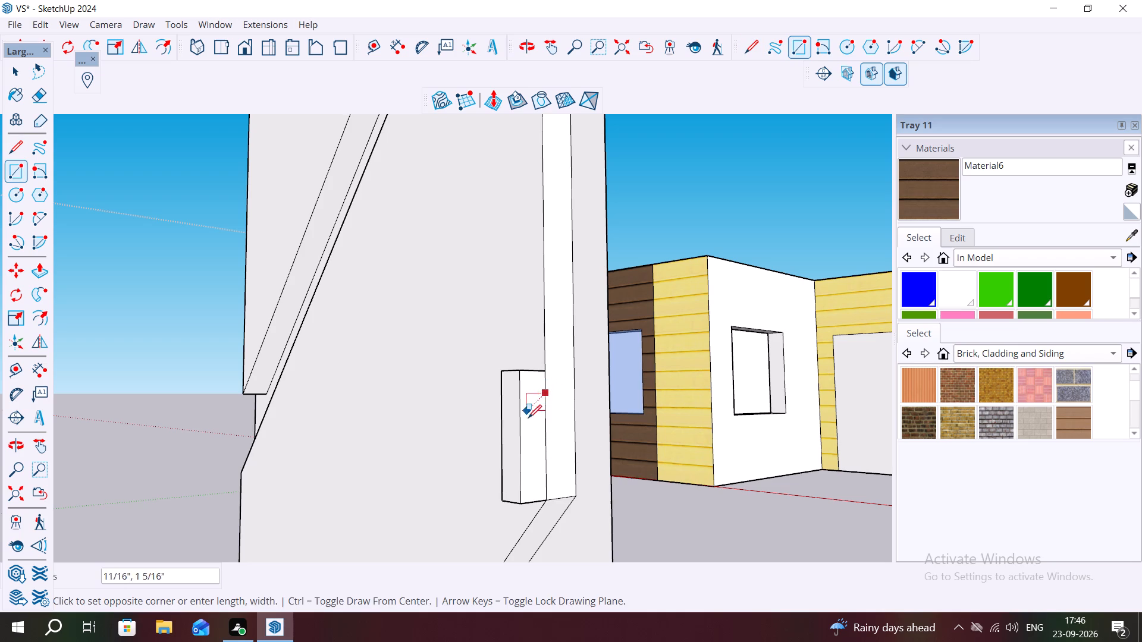
left_click(529, 483)
key("space")
left_click(537, 454)
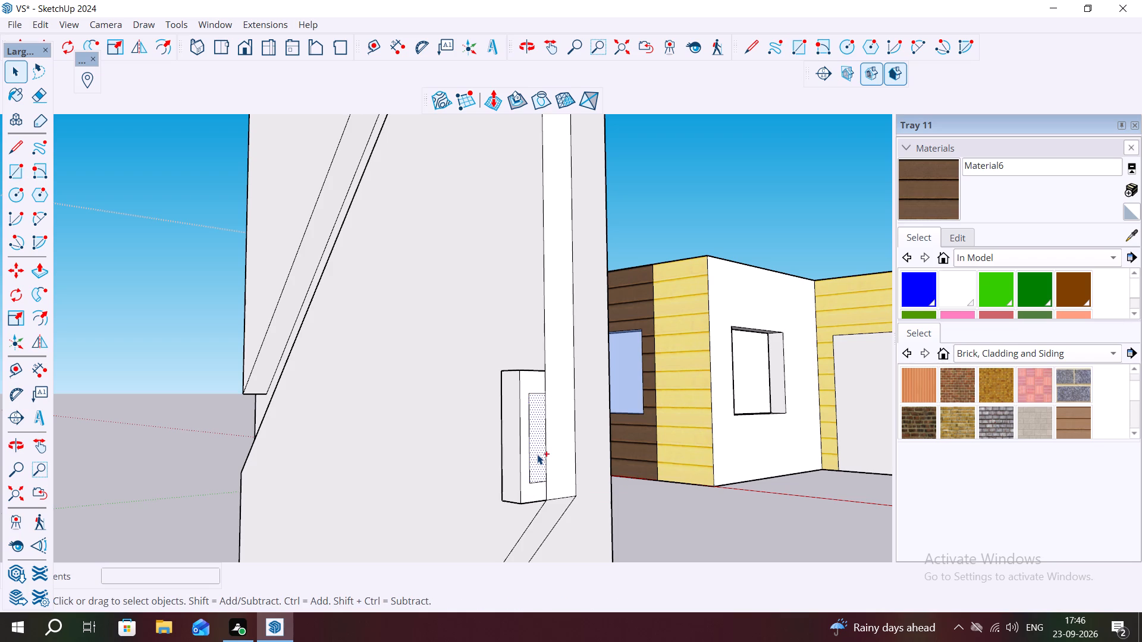
key("ctrl+x")
Examine the hollowed handle's openings up close and the complete door against the house front.
scroll(550, 451, "down", 3)
middle_click_drag(545, 452, 341, 379)
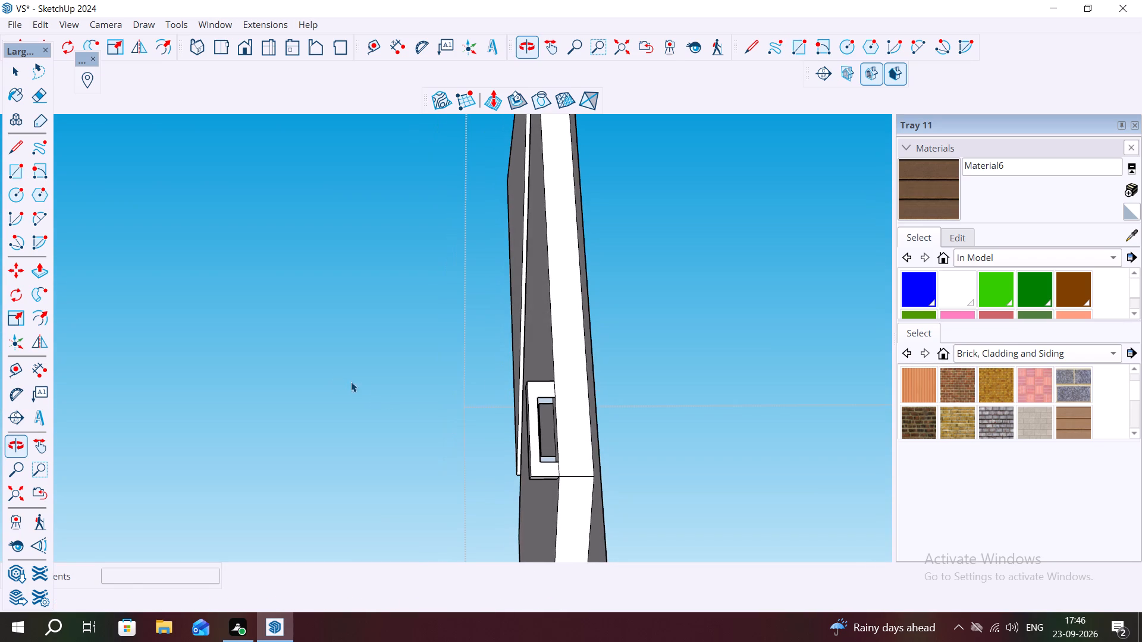
middle_click_drag(570, 410, 559, 471)
scroll(524, 398, "up", 3)
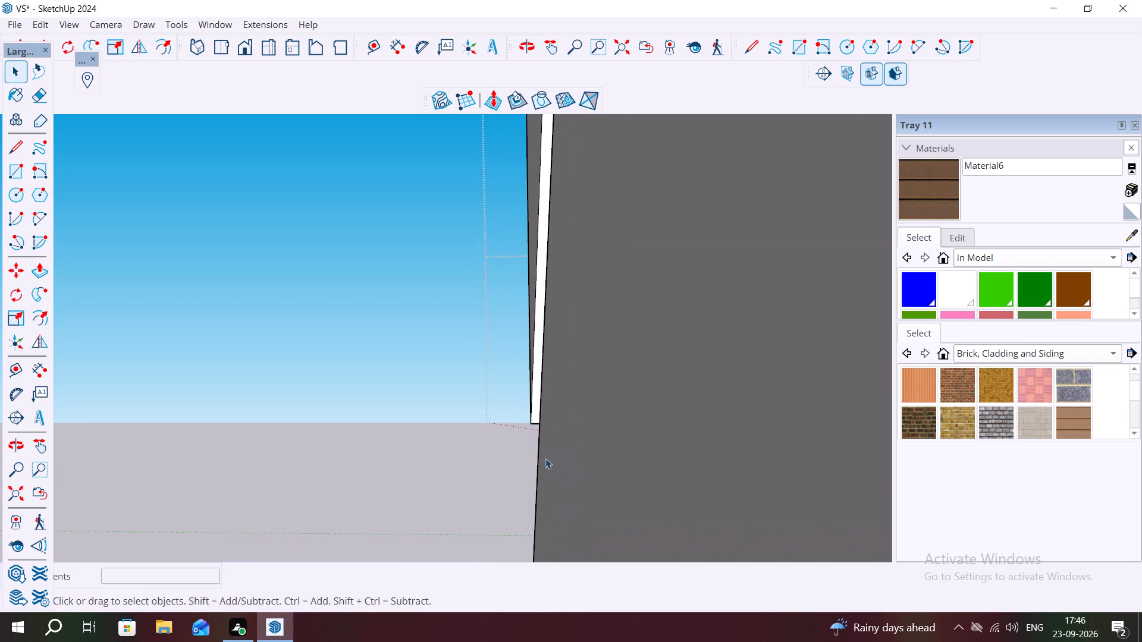
scroll(545, 454, "down", 5)
scroll(518, 427, "up", 6)
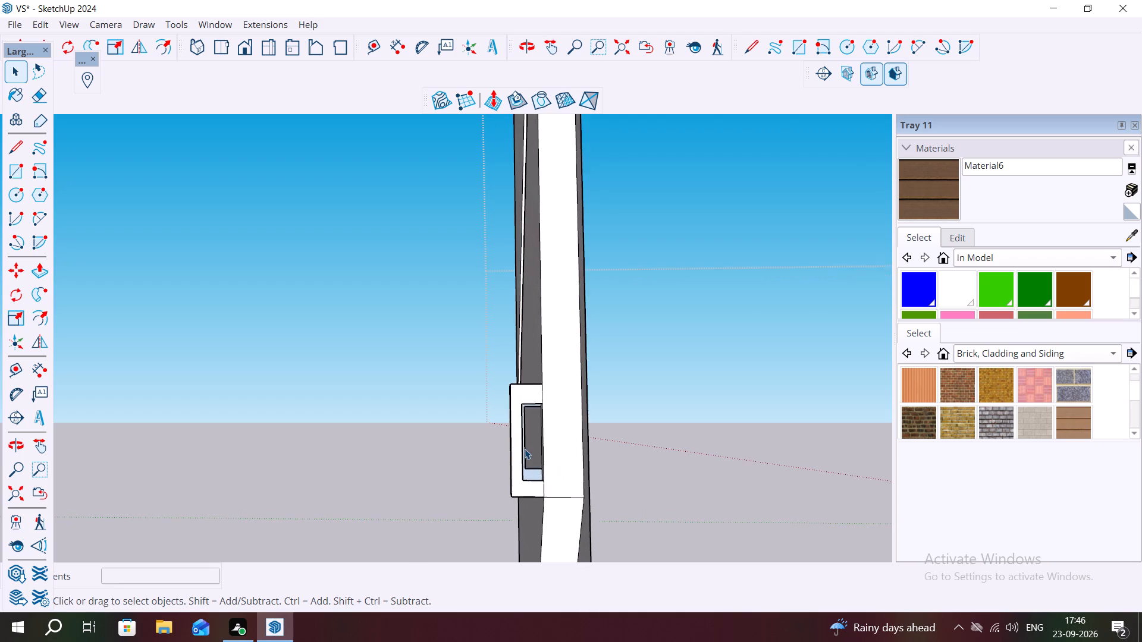
scroll(525, 449, "up", 11)
middle_click_drag(525, 448, 516, 497)
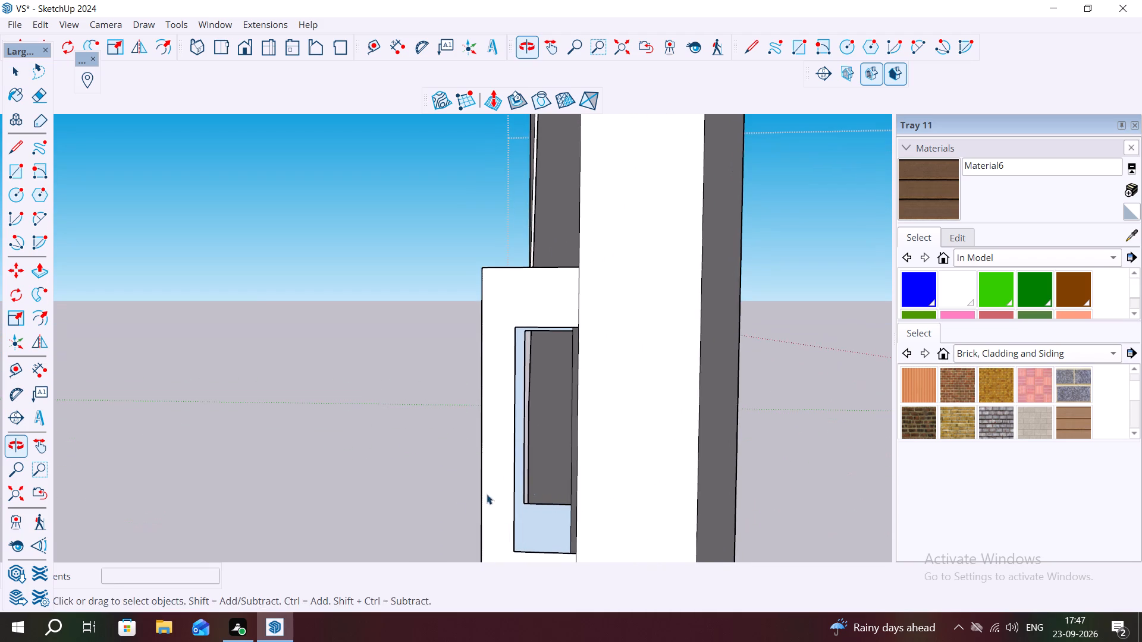
middle_click_drag(538, 467, 465, 486)
scroll(526, 487, "down", 3)
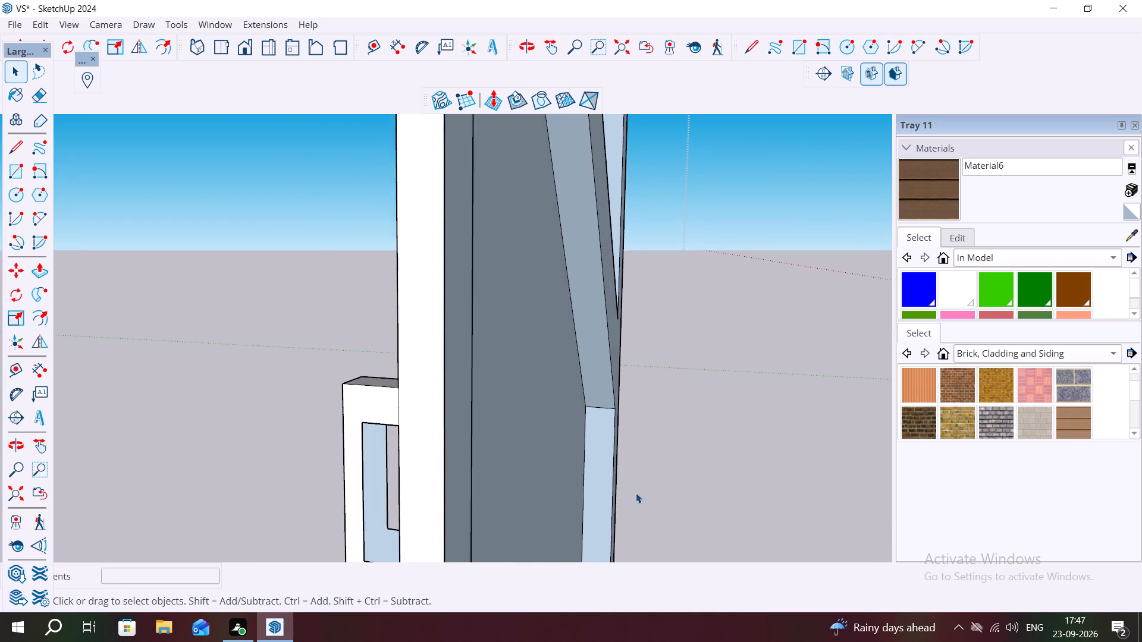
scroll(636, 493, "down", 2)
middle_click_drag(699, 489, 849, 439)
scroll(654, 420, "down", 11)
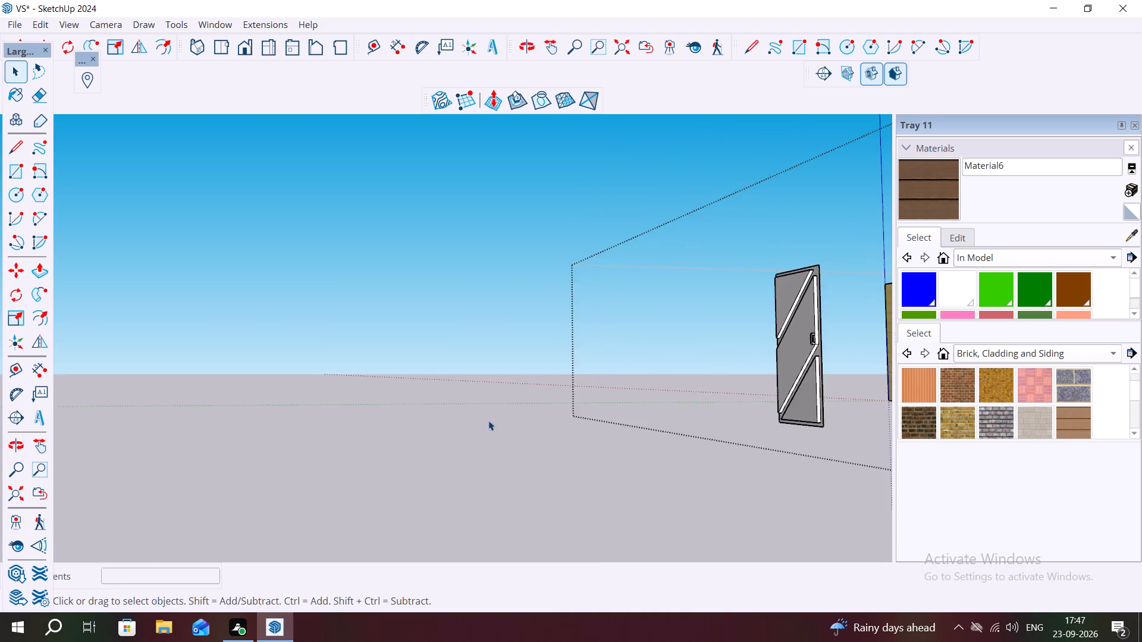
scroll(488, 420, "down", 6)
middle_click_drag(610, 416, 709, 438)
scroll(633, 390, "up", 4)
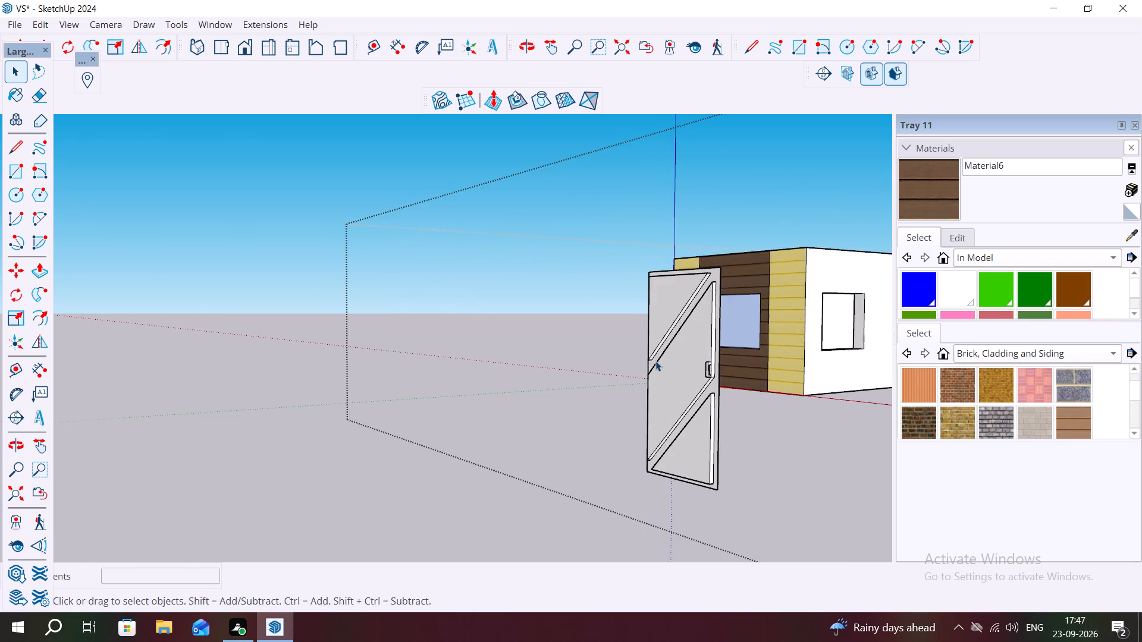
scroll(655, 361, "up", 4)
middle_click_drag(654, 391, 716, 410)
scroll(562, 382, "down", 4)
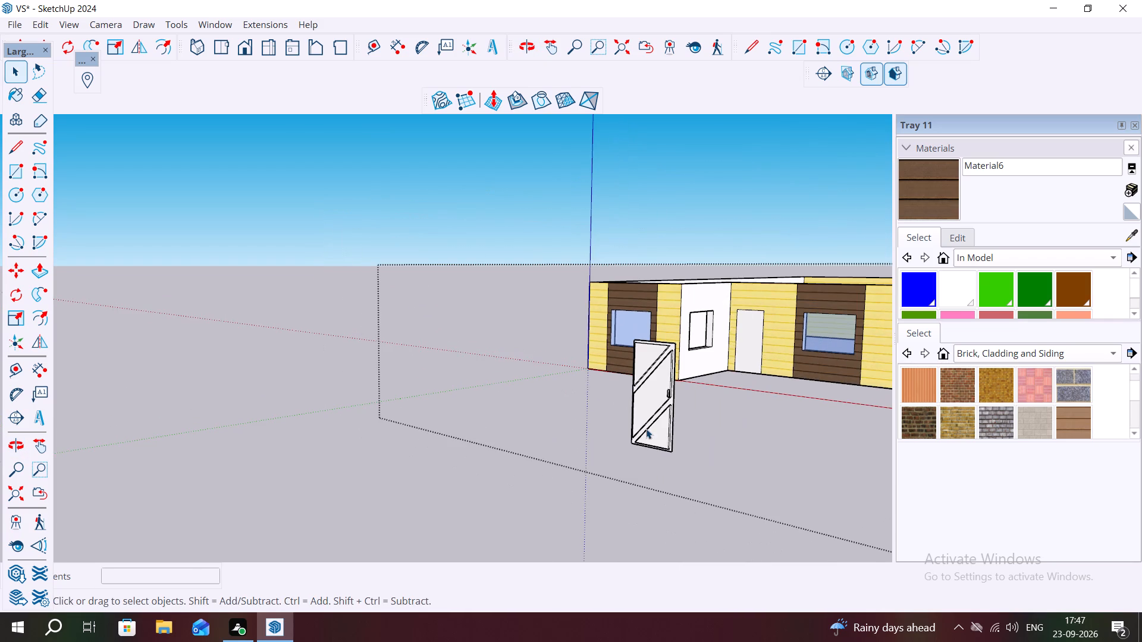
middle_click_drag(653, 429, 714, 426)
scroll(707, 392, "up", 5)
middle_click_drag(714, 403, 729, 402)
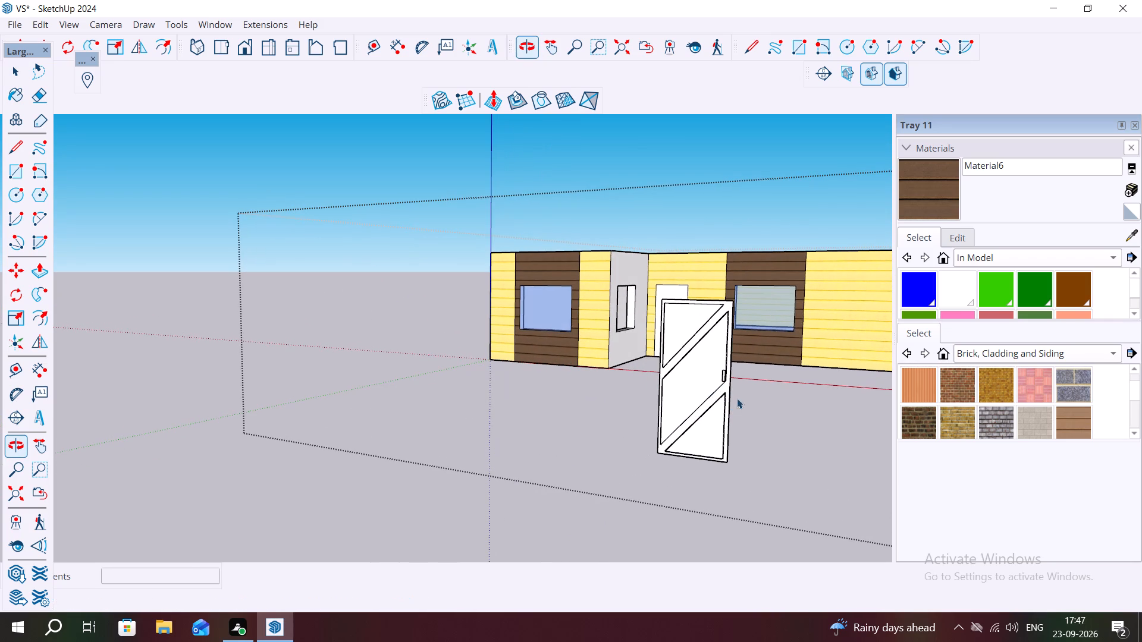
Paint the door's three front panel faces with the plain brown material <auto>12.
left_click(1080, 288)
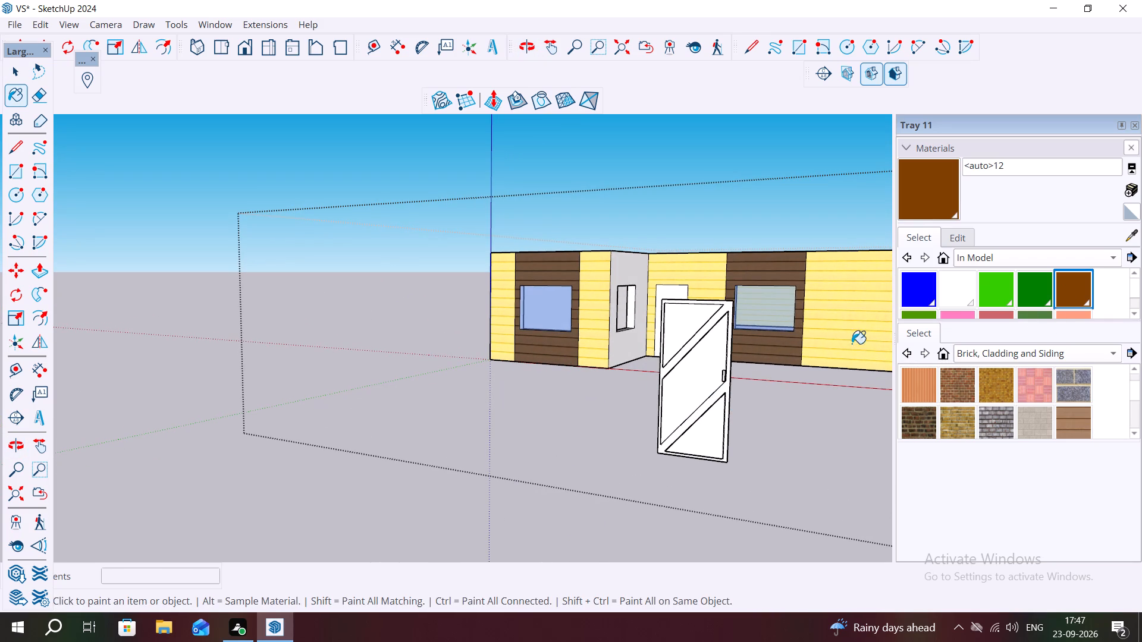
left_click(711, 369)
left_click(686, 323)
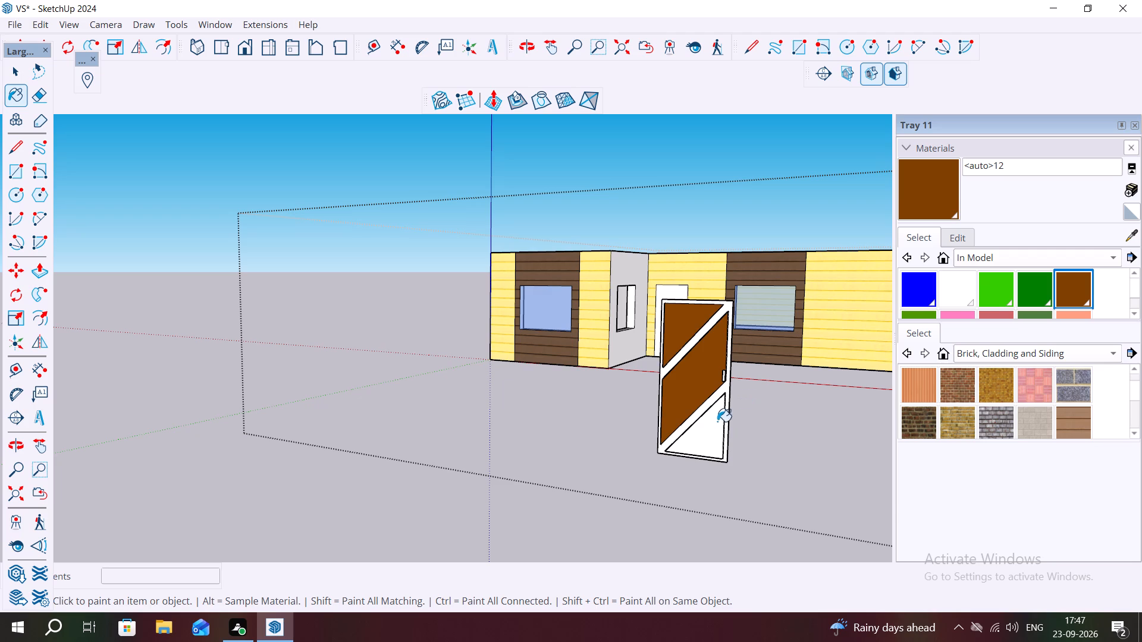
left_click(714, 424)
Paint the door's frame and diagonal bands with the Wood Floor material from the Wood collection.
scroll(1015, 287, "down", 7)
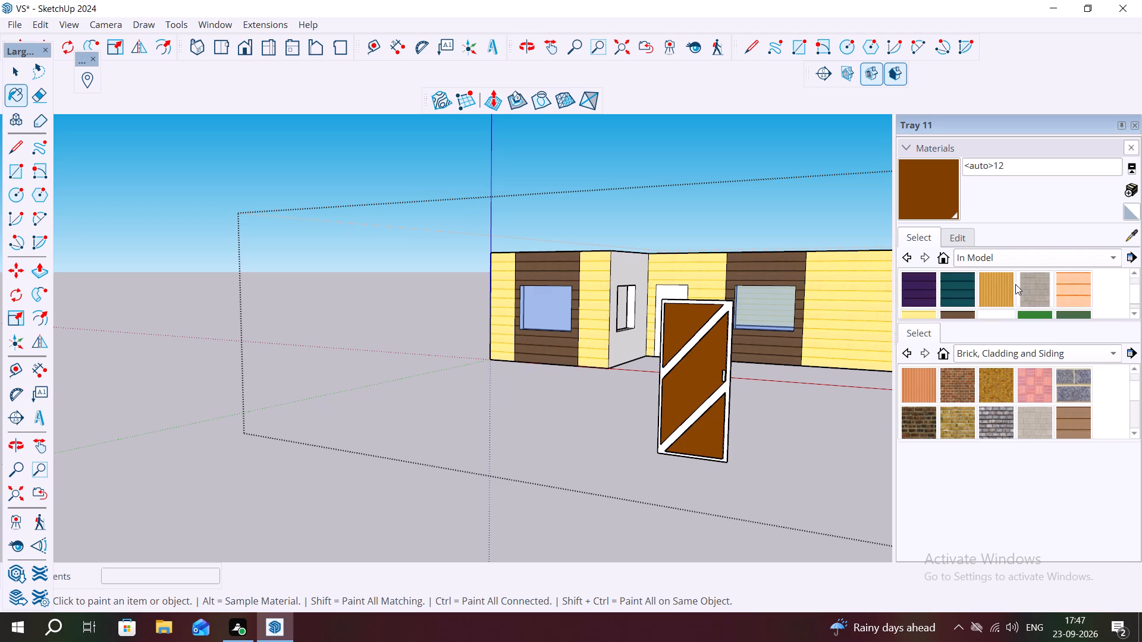
scroll(963, 291, "up", 2)
scroll(936, 291, "down", 3)
scroll(949, 281, "up", 9)
scroll(952, 285, "down", 1)
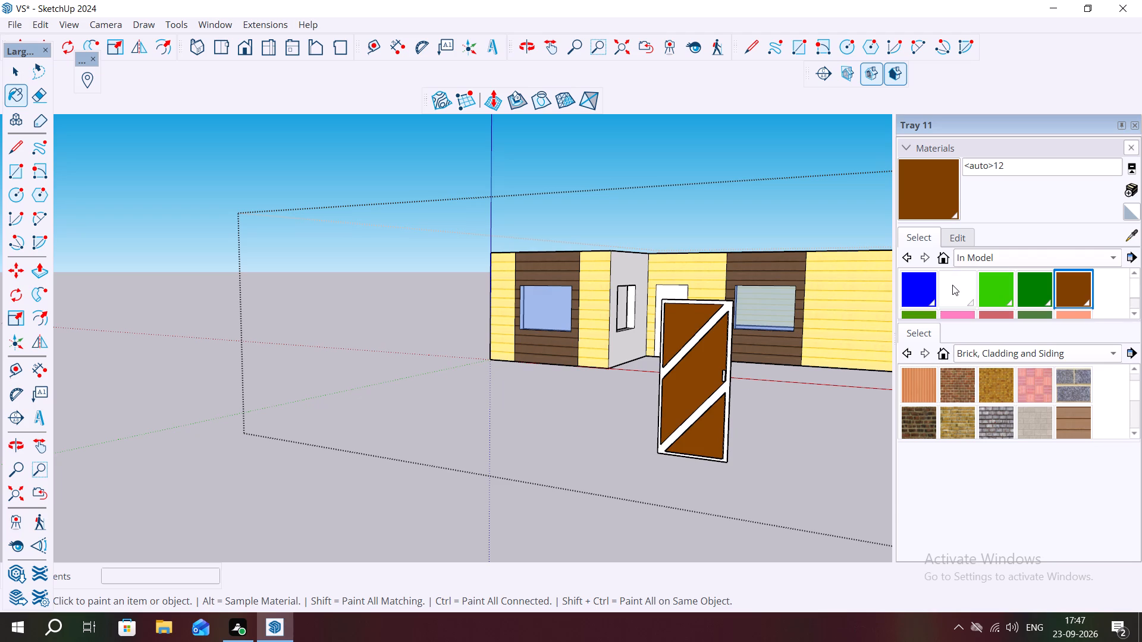
scroll(950, 285, "down", 4)
scroll(945, 290, "up", 1)
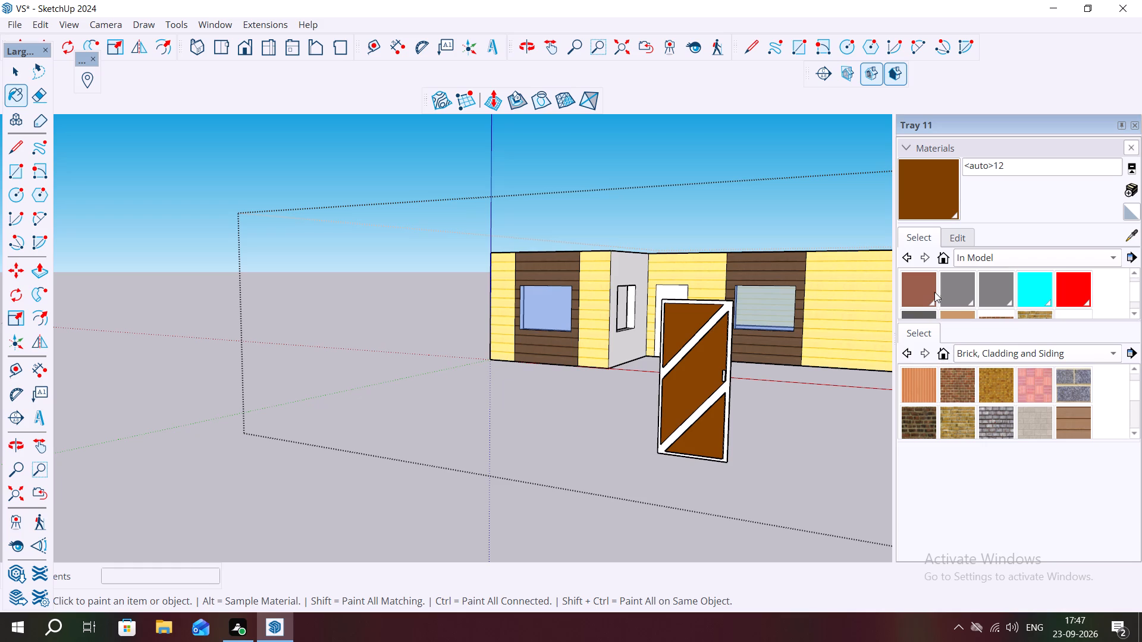
left_click(1088, 358)
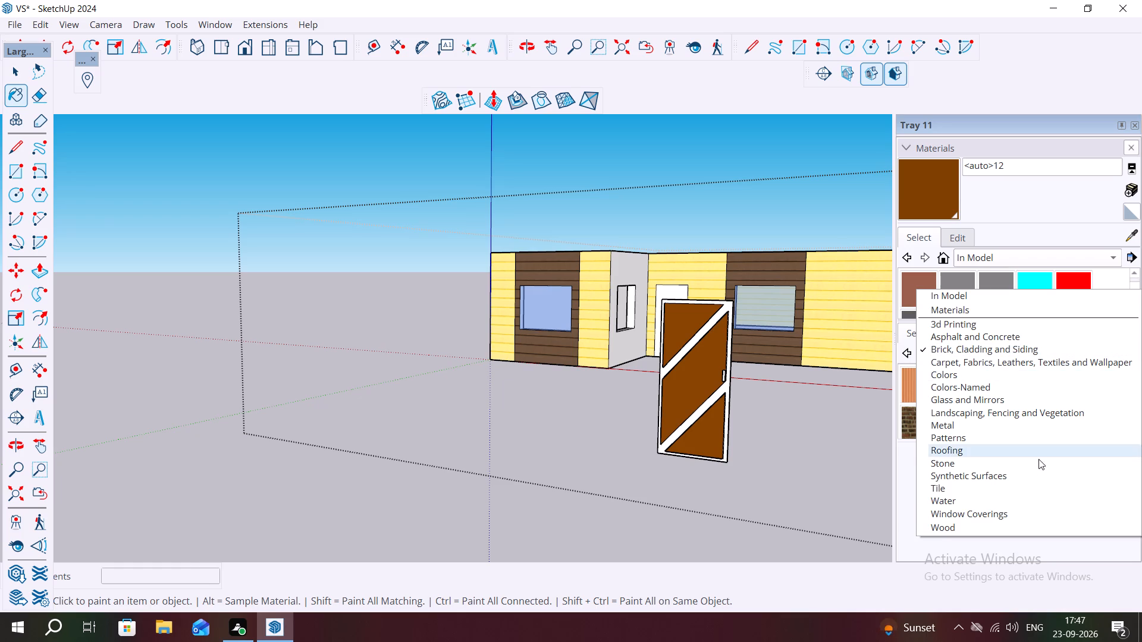
left_click(937, 522)
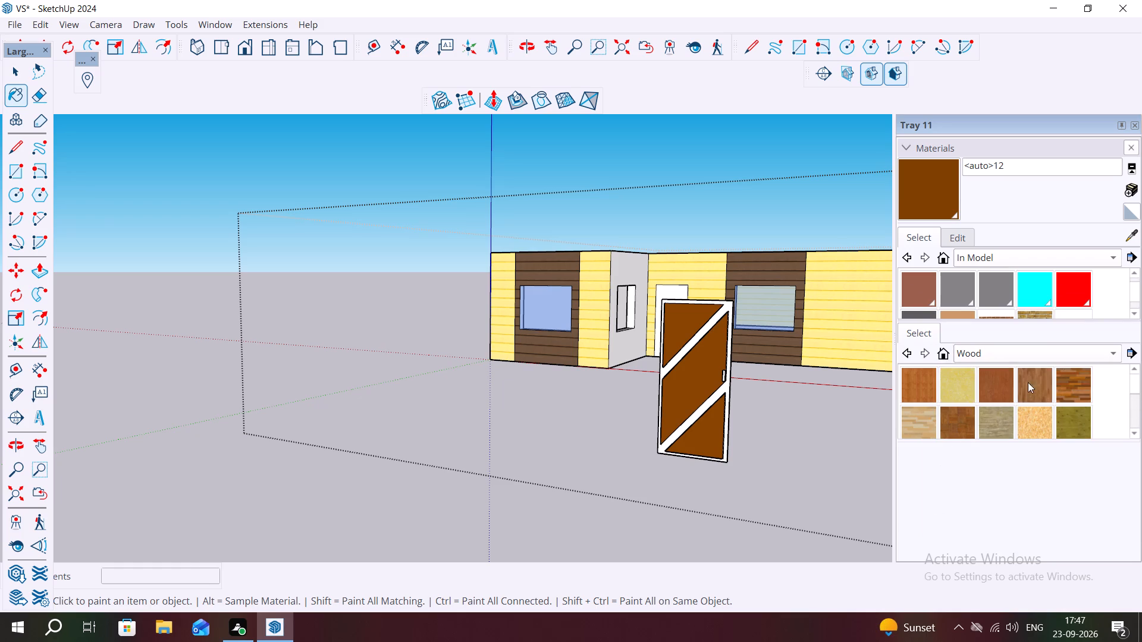
scroll(938, 410, "down", 4)
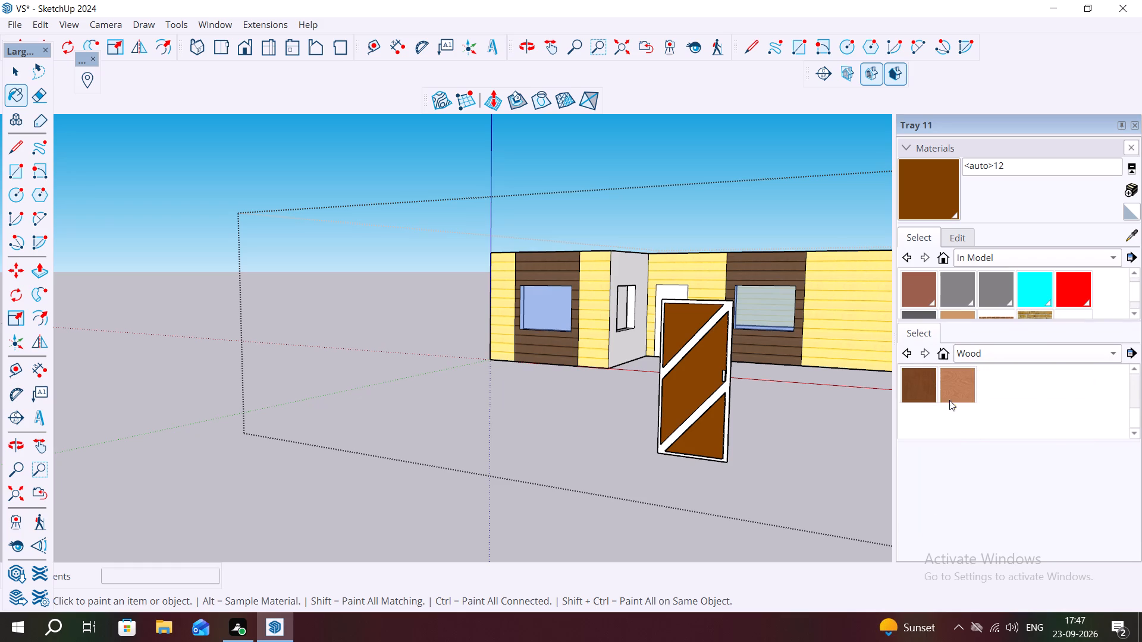
scroll(949, 394, "up", 9)
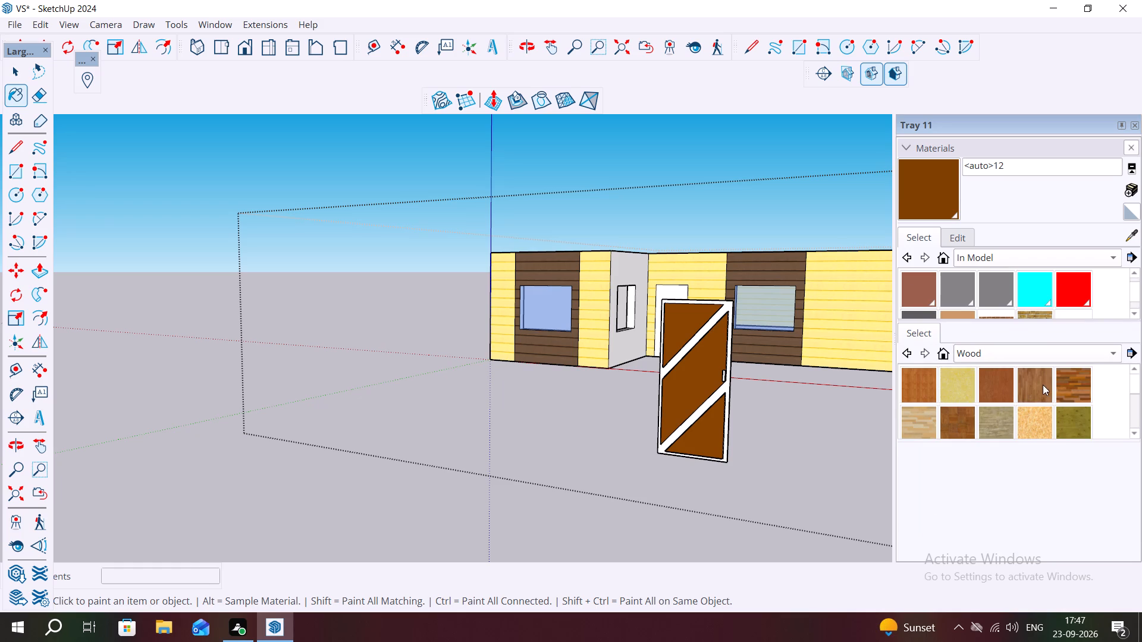
left_click(1043, 383)
scroll(702, 374, "up", 7)
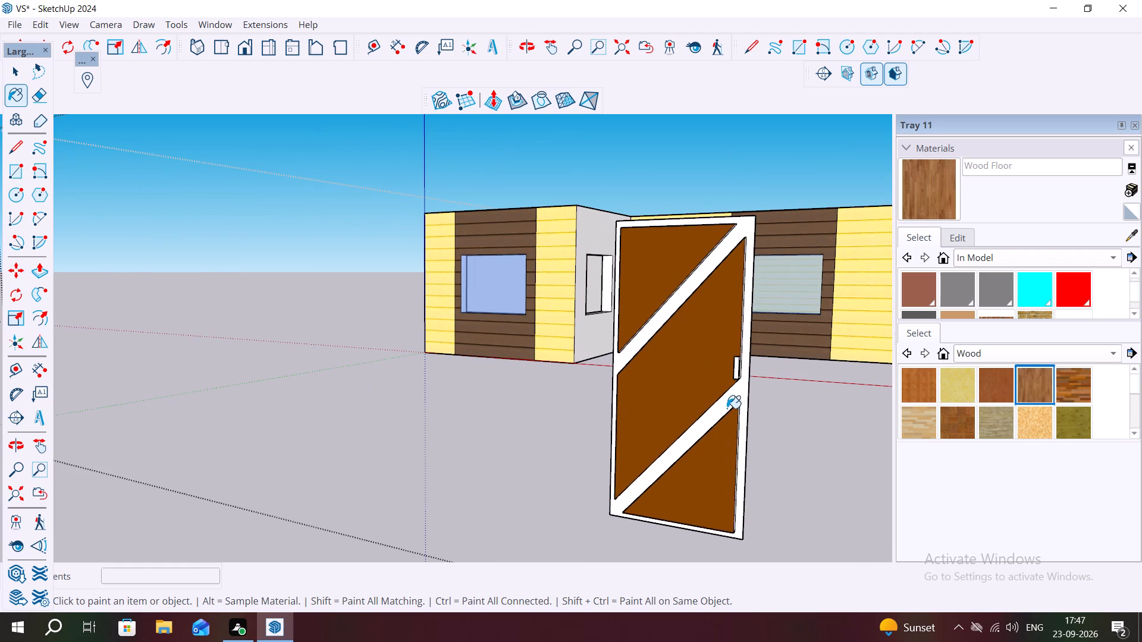
left_click(727, 407)
scroll(773, 404, "down", 3)
middle_click_drag(793, 416, 901, 395)
scroll(628, 386, "down", 3)
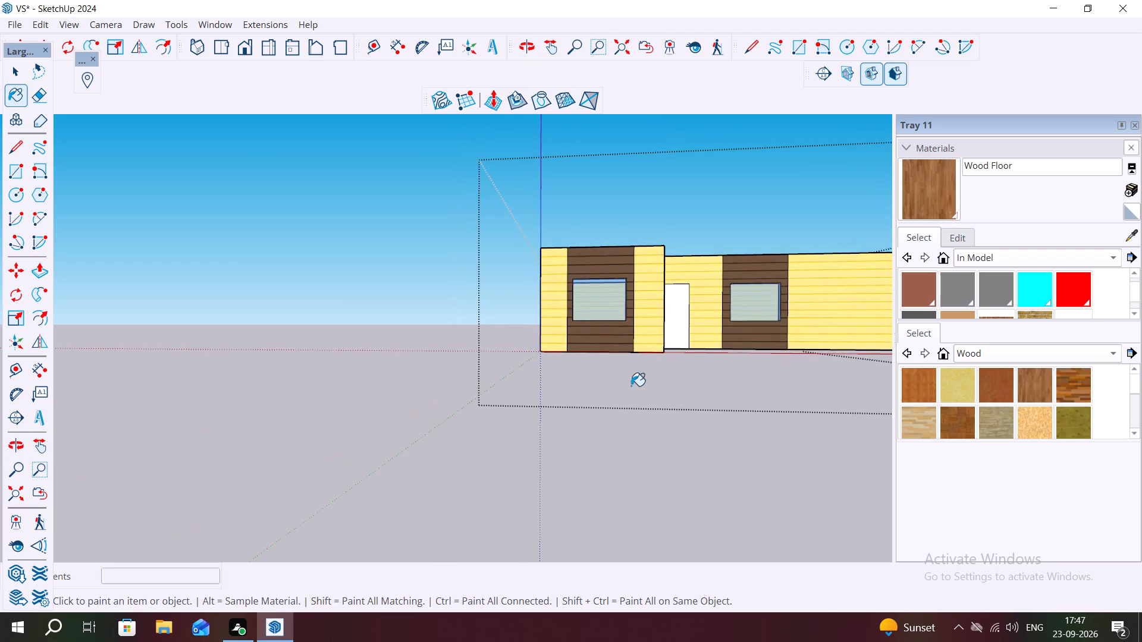
scroll(631, 386, "down", 2)
key("Escape")
key("space")
Paint the door handle's front face and its inner side face, around the opening, with Wood Cherry Original.
scroll(751, 372, "down", 6)
scroll(798, 348, "up", 10)
middle_click_drag(772, 322, 785, 324)
scroll(767, 319, "up", 5)
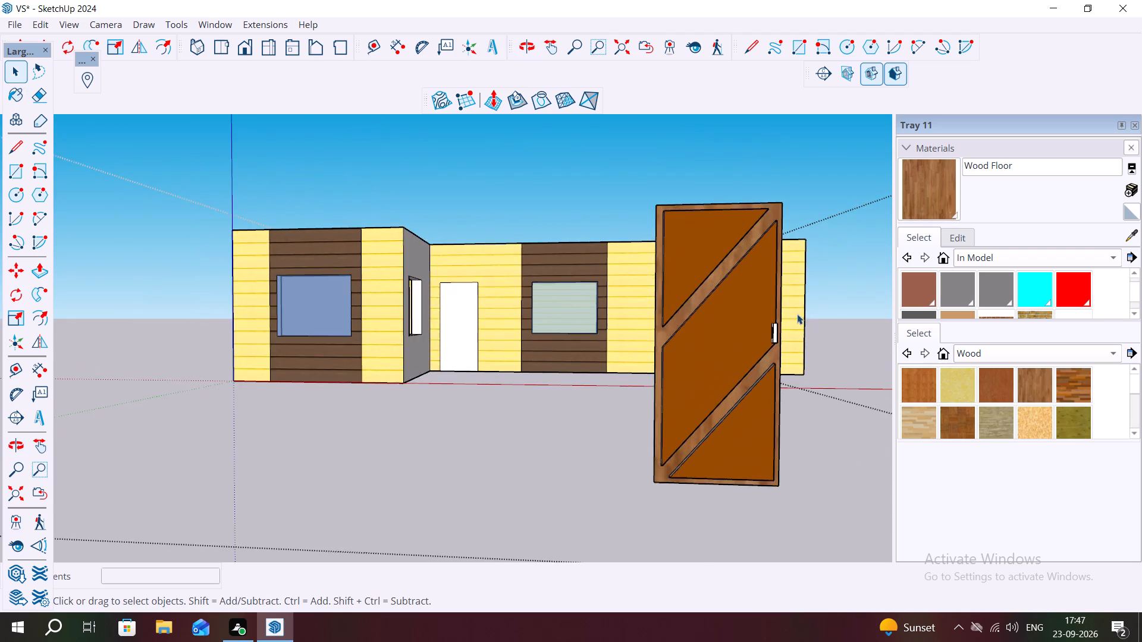
scroll(797, 314, "up", 7)
scroll(815, 344, "down", 3)
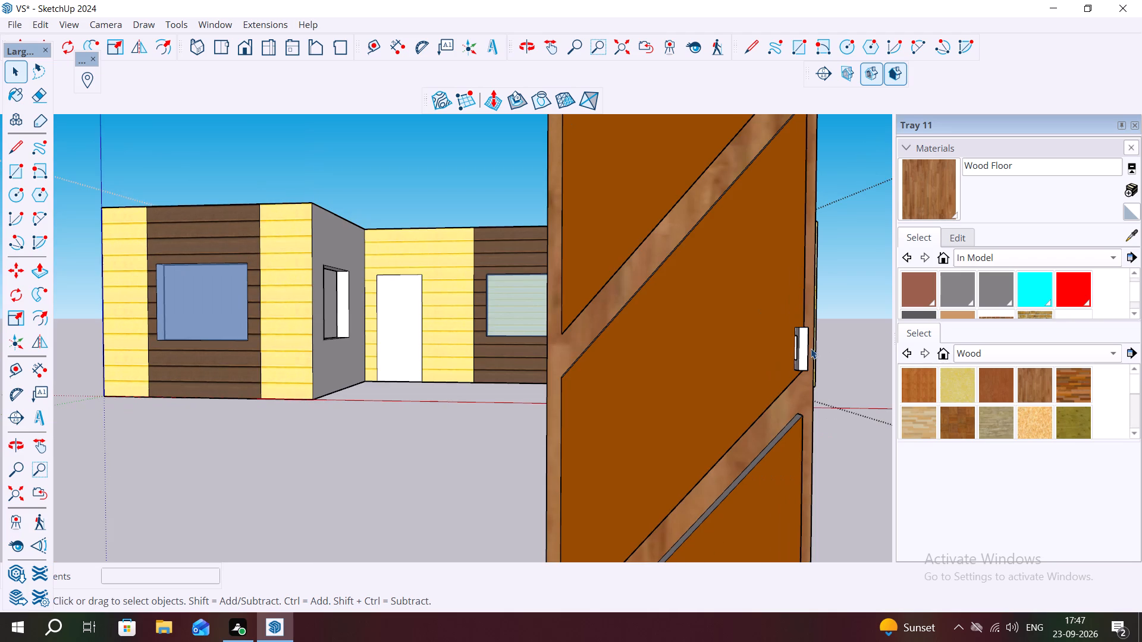
left_click(993, 385)
scroll(896, 350, "up", 4)
scroll(893, 354, "down", 3)
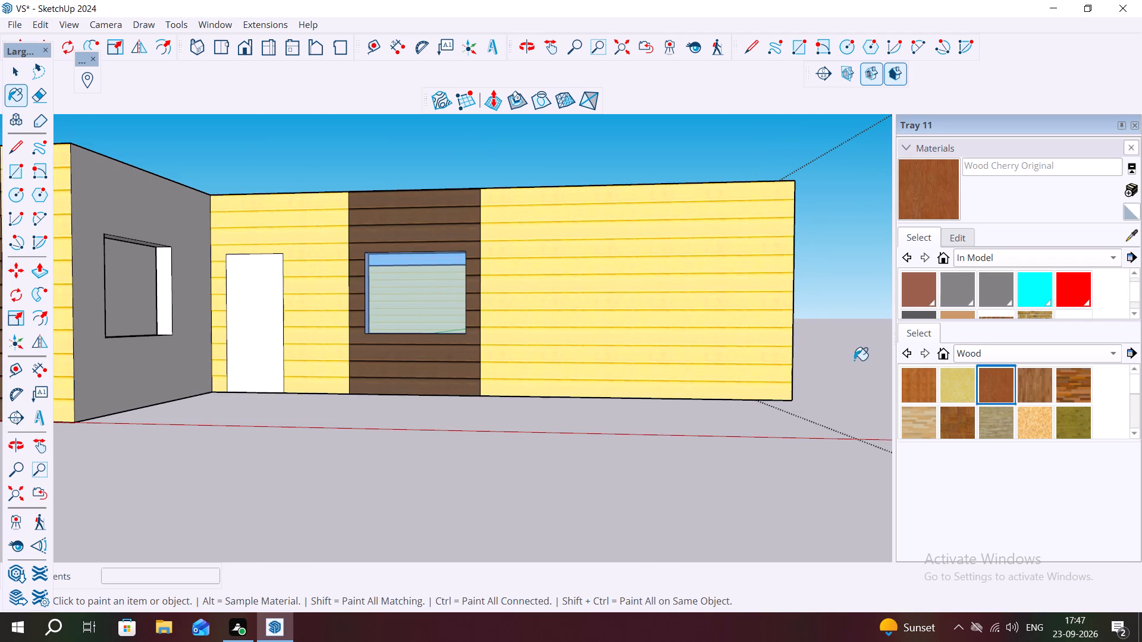
scroll(848, 360, "down", 3)
scroll(754, 367, "up", 12)
middle_click_drag(742, 373, 749, 383)
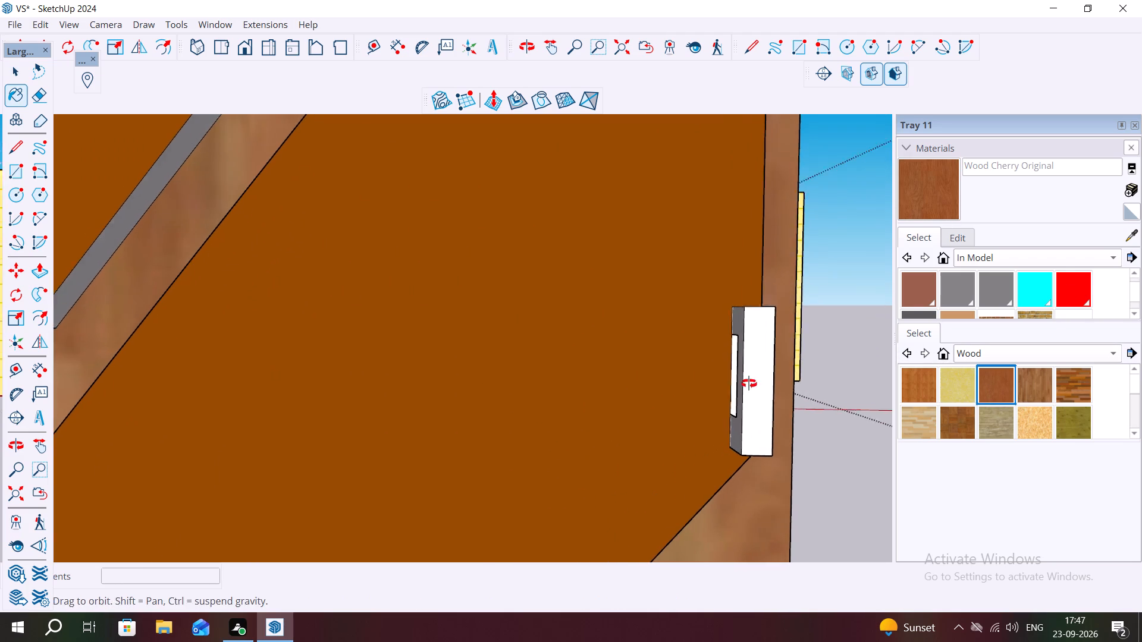
middle_click_drag(749, 383, 755, 389)
scroll(733, 354, "up", 7)
middle_click_drag(764, 344, 780, 351)
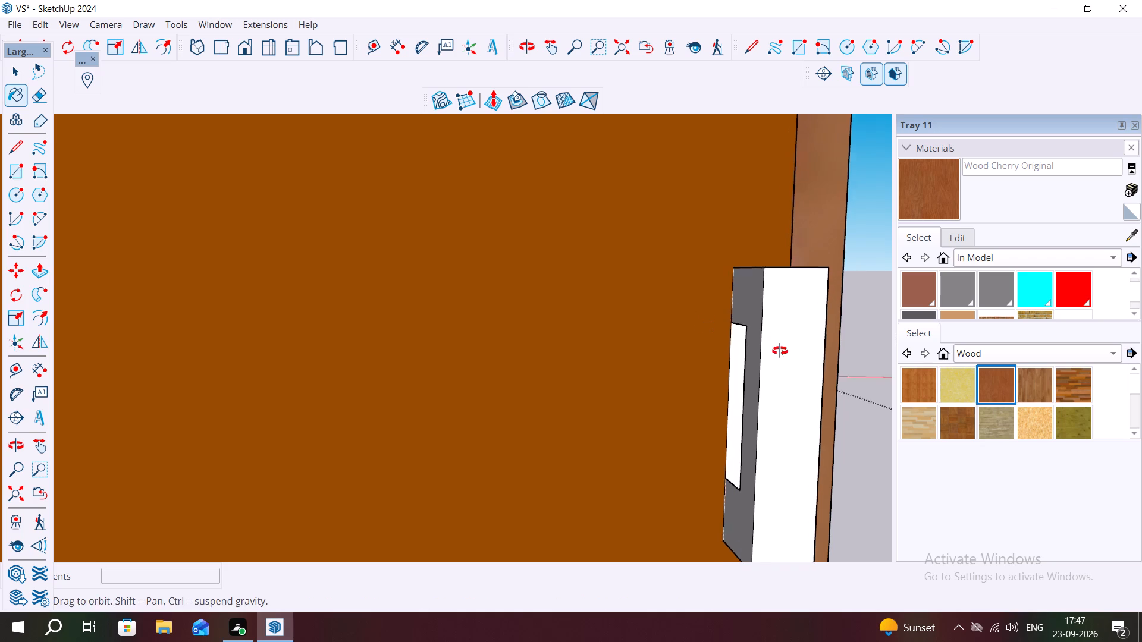
middle_click_drag(780, 351, 826, 379)
left_click(749, 304)
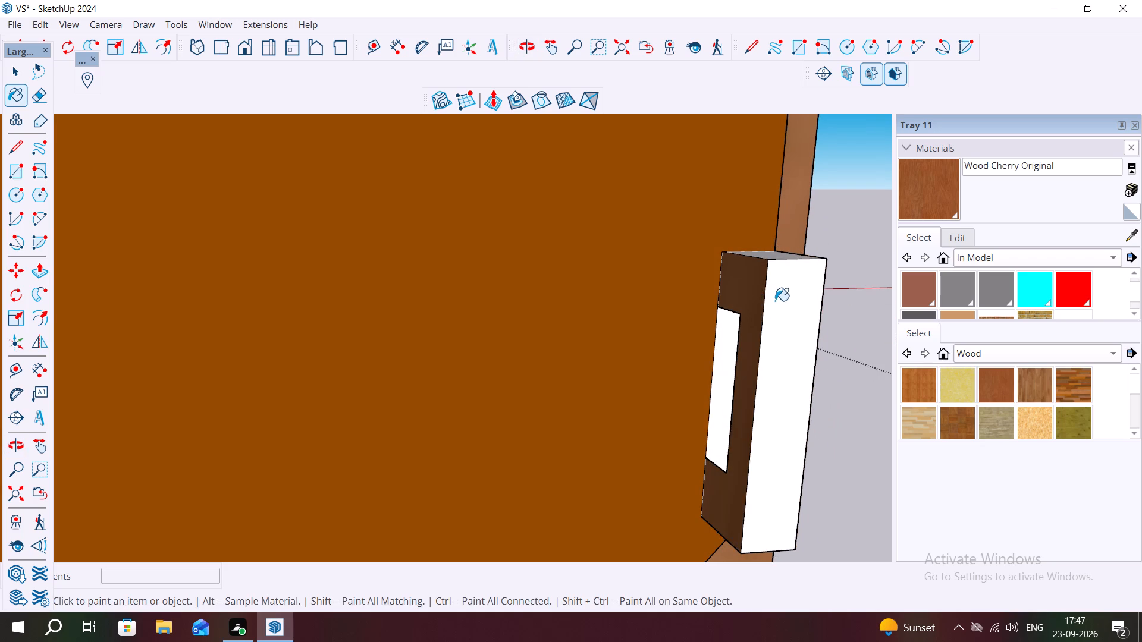
left_click(775, 301)
Paint the handle's outer side face and its top end with Wood Cherry Original.
middle_click_drag(815, 319, 628, 341)
middle_click_drag(812, 366, 675, 308)
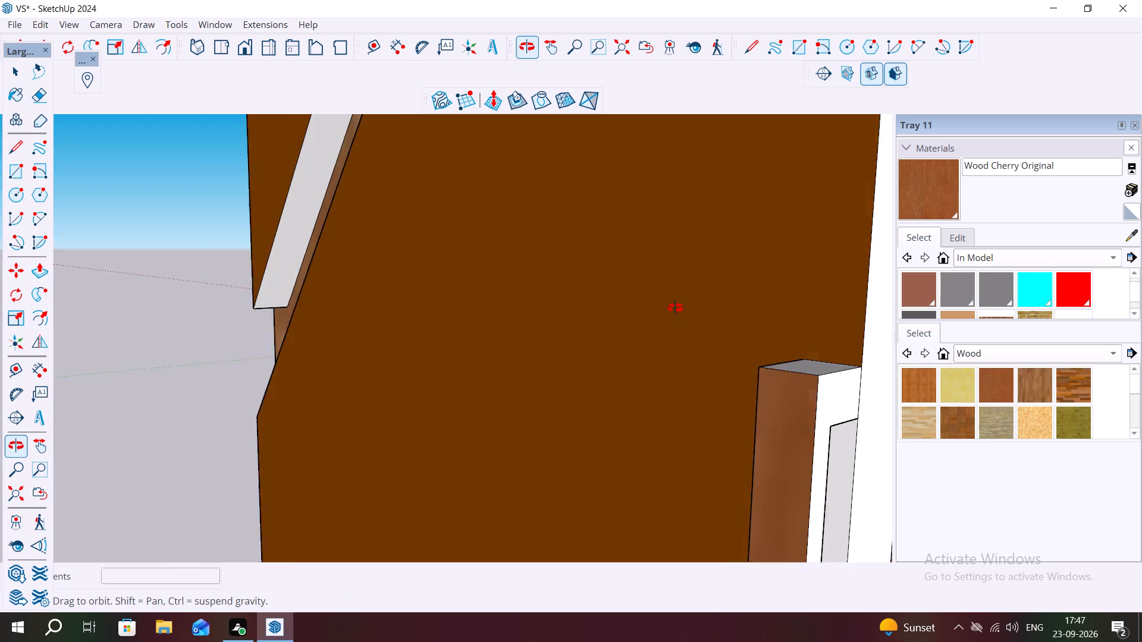
middle_click_drag(675, 308, 669, 304)
left_click(839, 422)
left_click(830, 378)
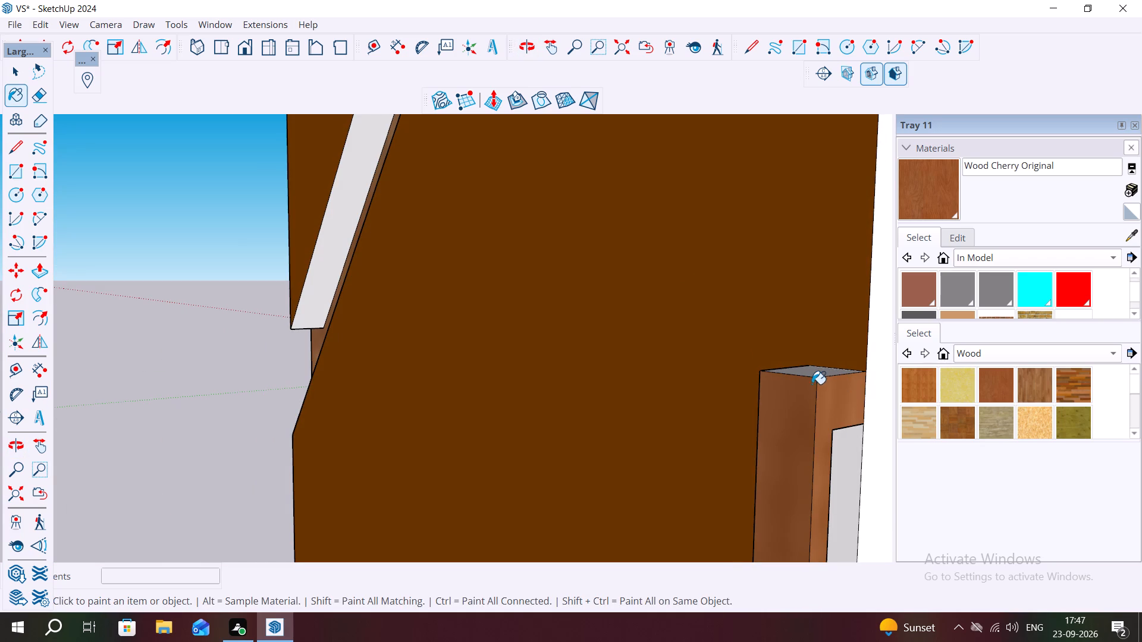
middle_click_drag(823, 357, 784, 464)
left_click(807, 408)
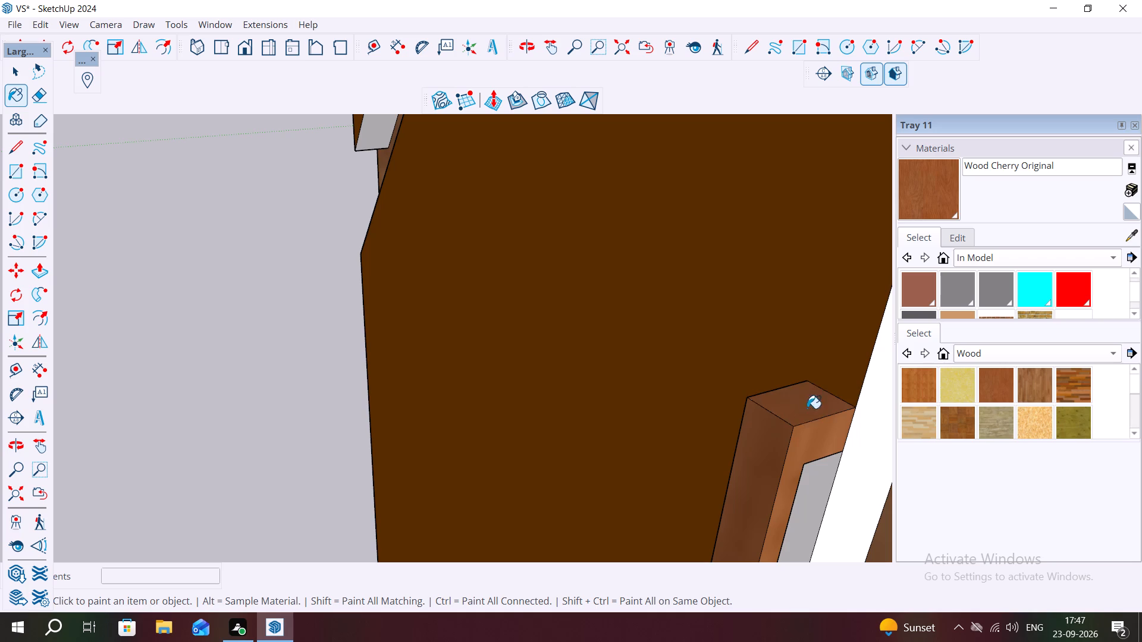
Paint the white vertical and lower diagonal edge faces bordering the door's middle panel with brown <auto>12.
scroll(809, 458, "down", 2)
middle_click_drag(804, 479, 956, 433)
scroll(800, 452, "down", 11)
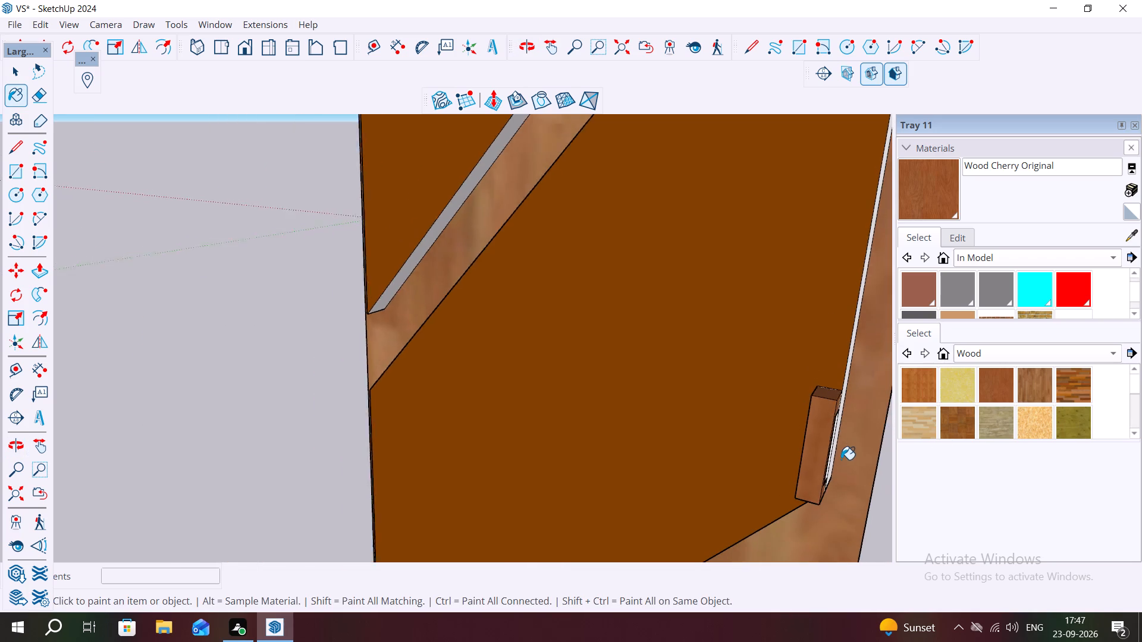
middle_click_drag(890, 430, 724, 366)
scroll(810, 392, "down", 4)
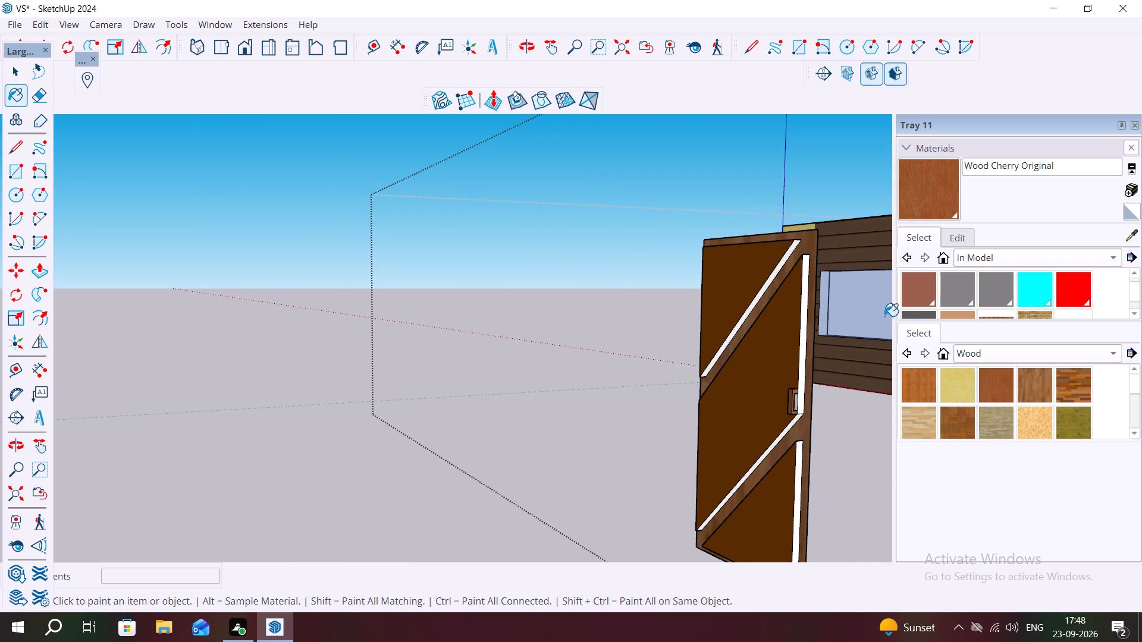
scroll(993, 287, "up", 5)
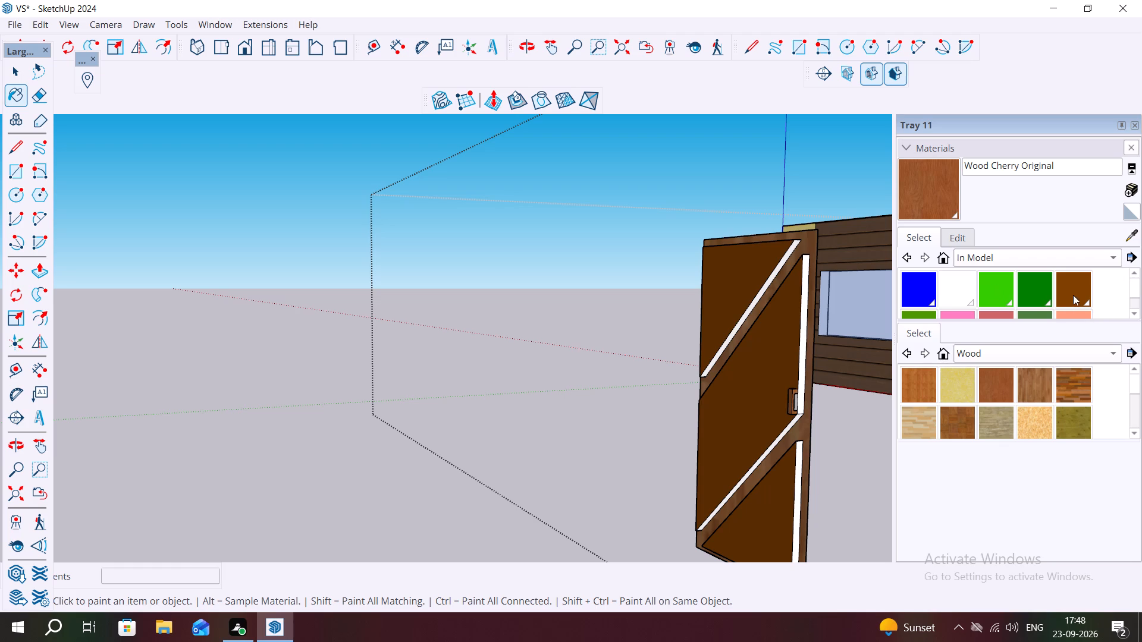
left_click(1075, 293)
left_click(802, 366)
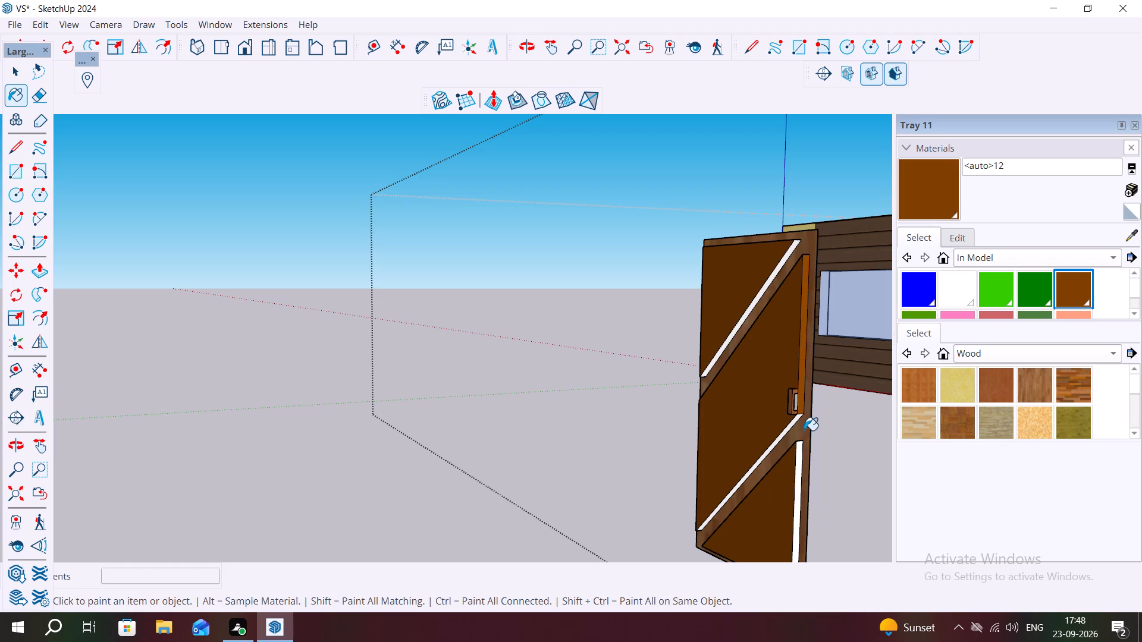
left_click(794, 426)
scroll(790, 423, "up", 7)
left_click(790, 430)
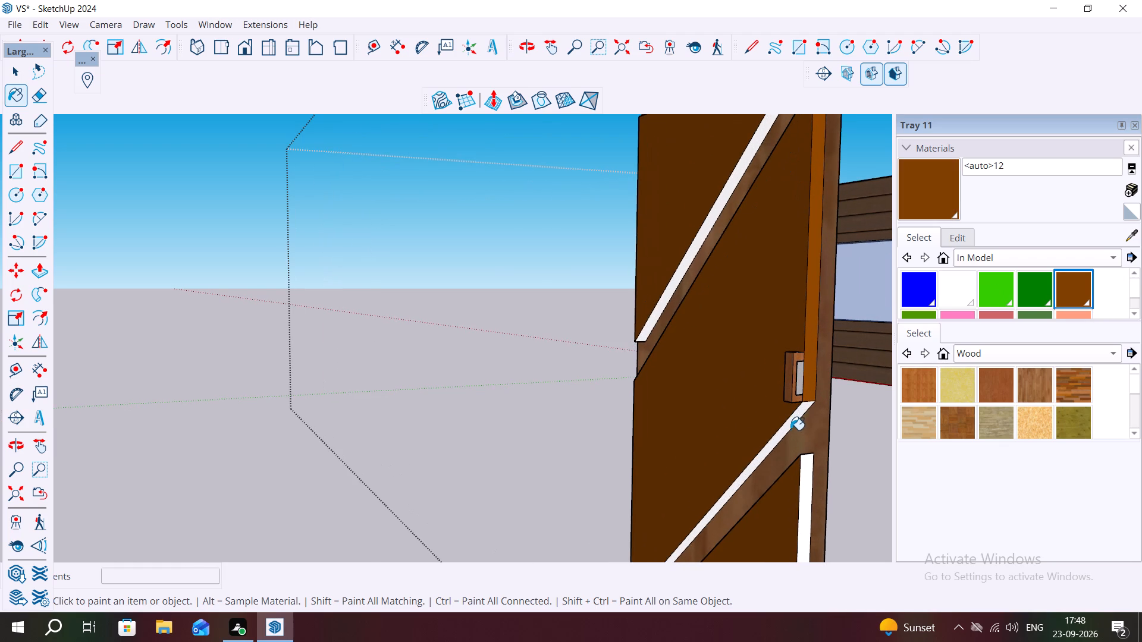
scroll(803, 405, "up", 6)
left_click(796, 412)
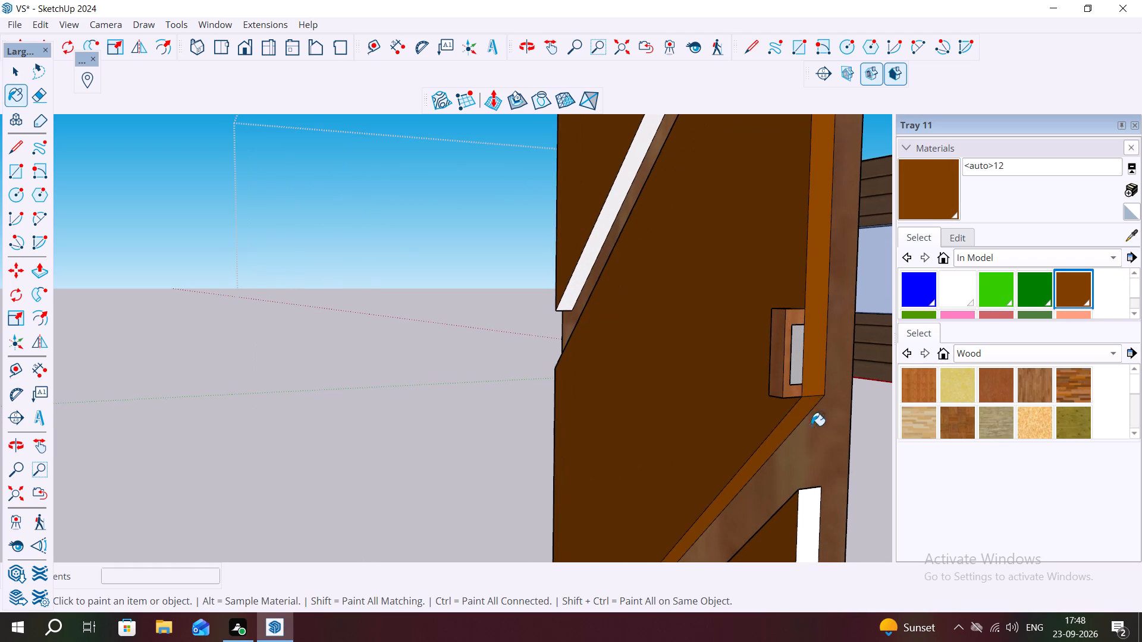
Paint the vertical and diagonal edge faces bordering the door's lower panel with brown <auto>12.
scroll(811, 478, "down", 3)
left_click(805, 508)
middle_click_drag(790, 484, 927, 530)
scroll(799, 451, "down", 2)
middle_click_drag(823, 474, 881, 593)
left_click(779, 451)
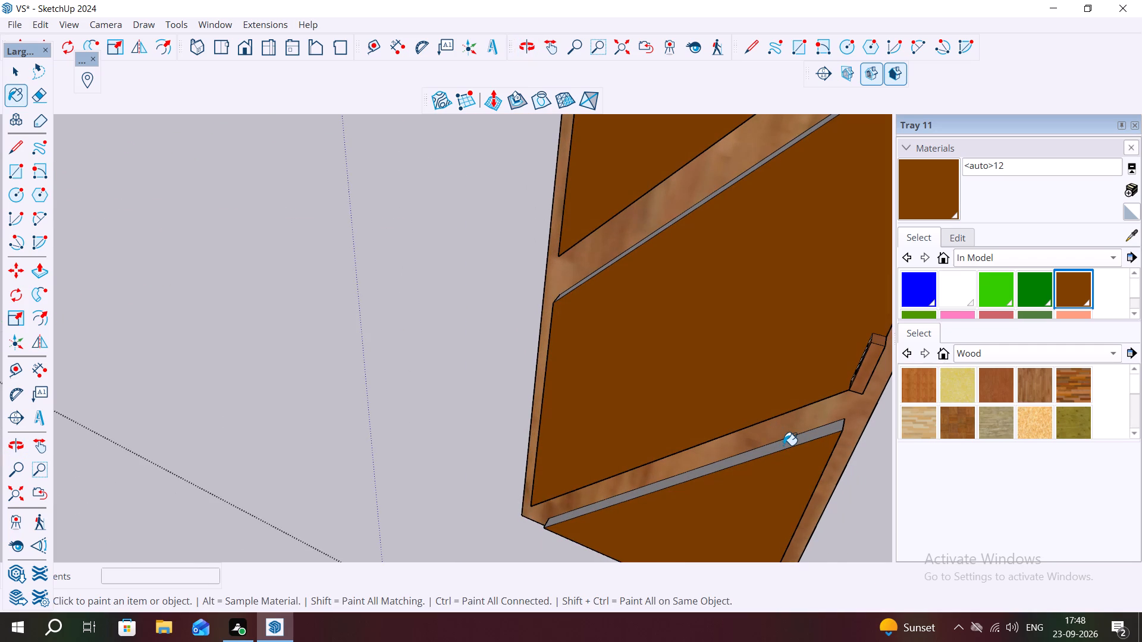
scroll(783, 445, "up", 6)
left_click(768, 446)
Examine the painted door from several angles and against the house front.
scroll(785, 456, "down", 3)
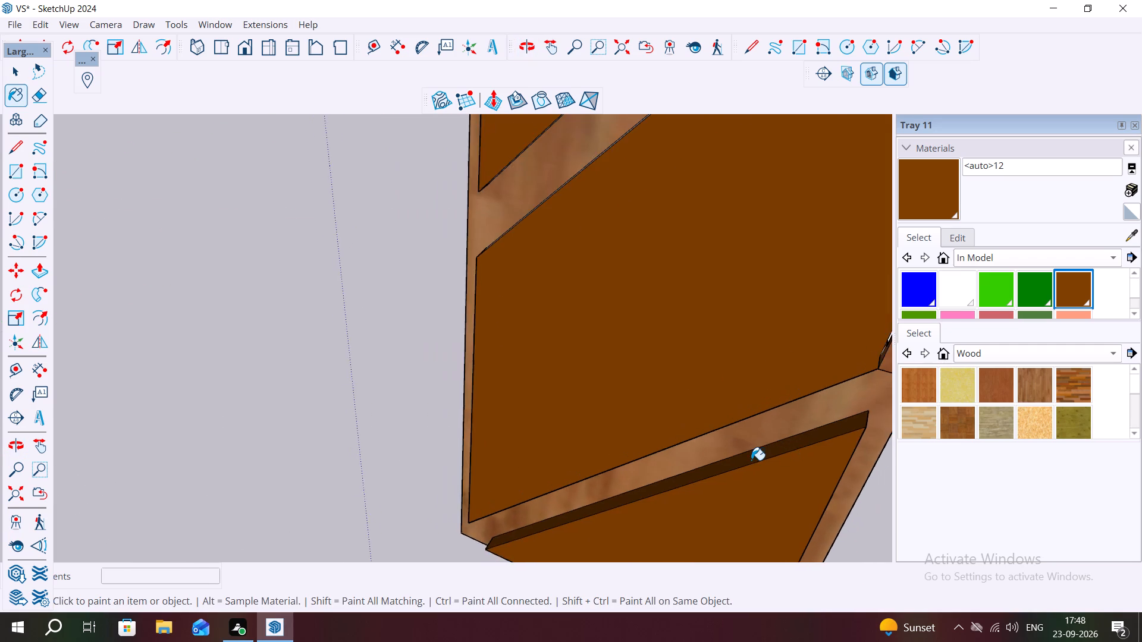
middle_click_drag(752, 459, 794, 361)
scroll(738, 398, "down", 8)
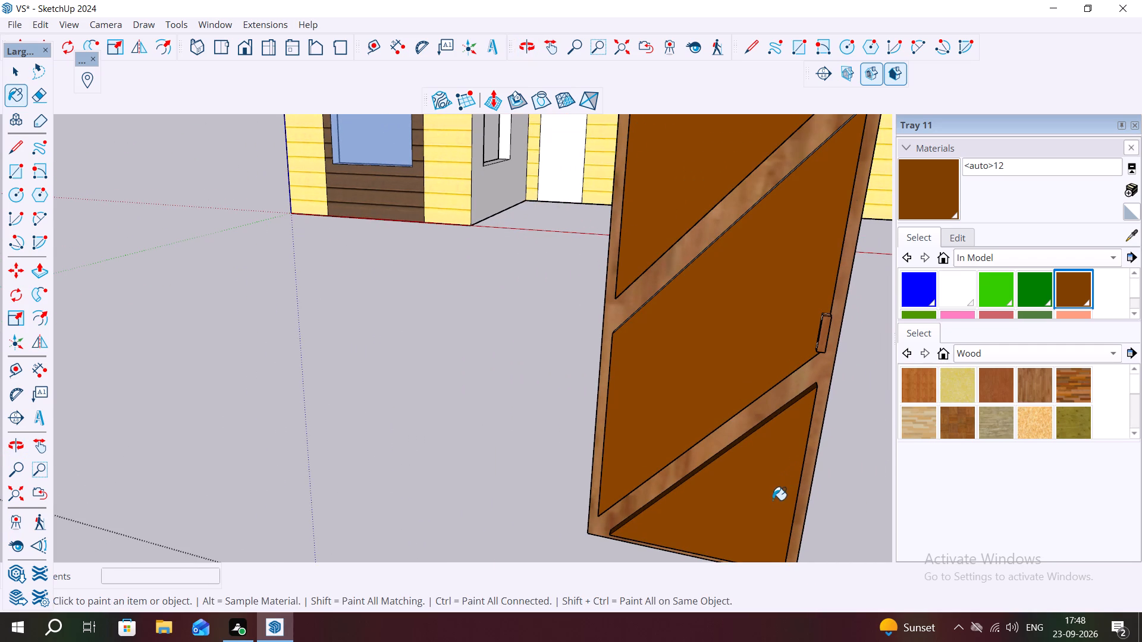
middle_click_drag(719, 512, 763, 390)
middle_click_drag(744, 339, 744, 321)
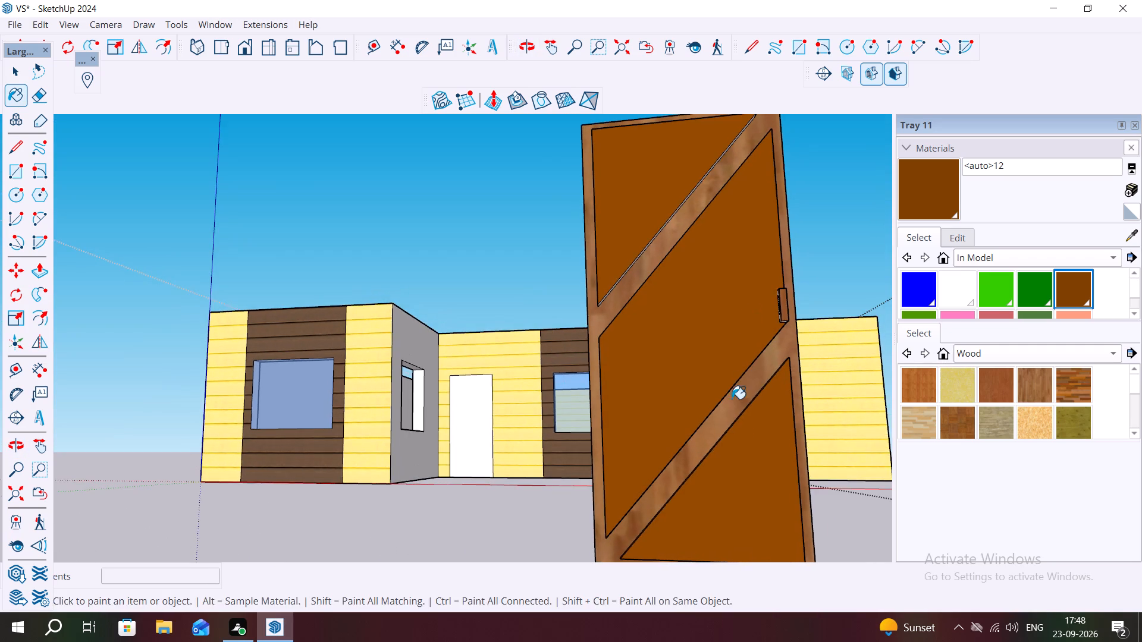
scroll(708, 388, "down", 5)
middle_click_drag(722, 523, 719, 414)
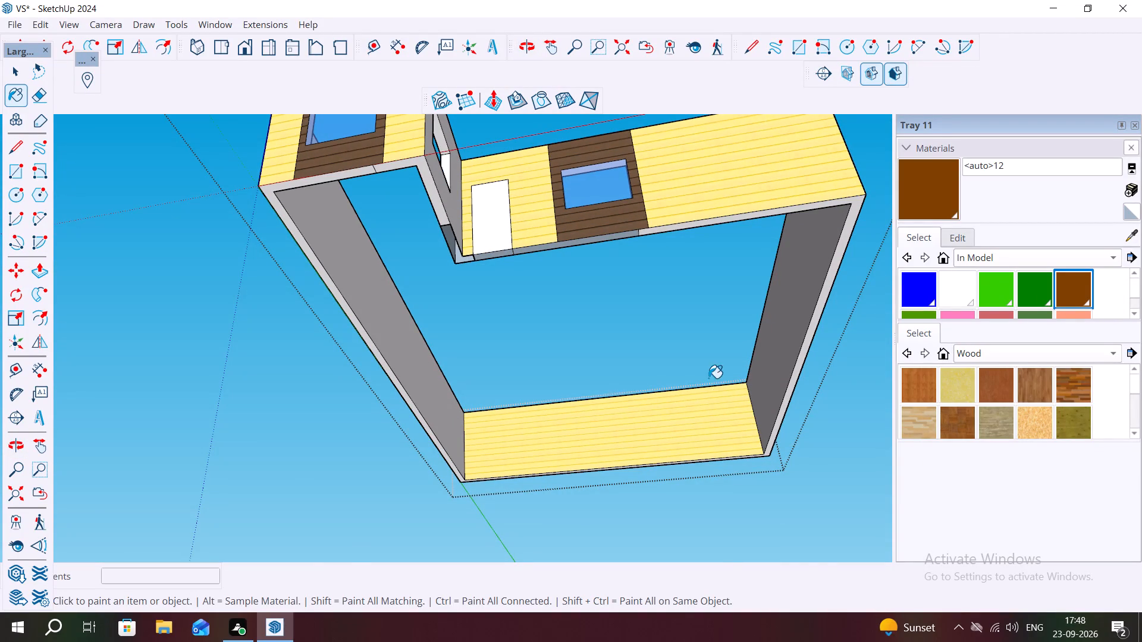
middle_click_drag(708, 377, 787, 503)
middle_click_drag(687, 435, 570, 432)
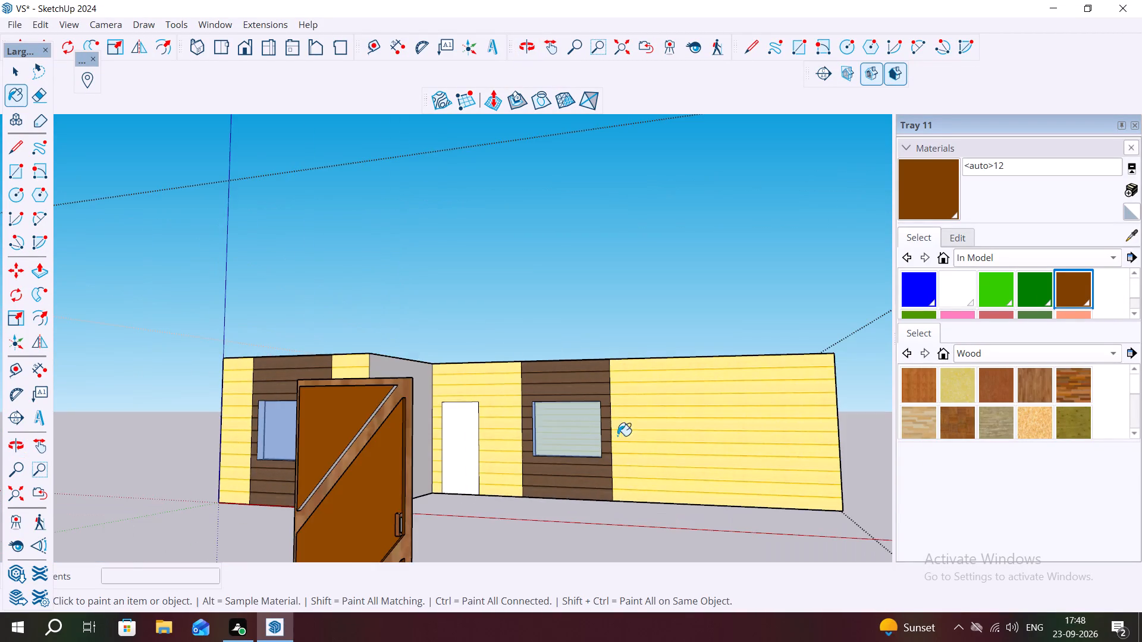
scroll(656, 430, "down", 2)
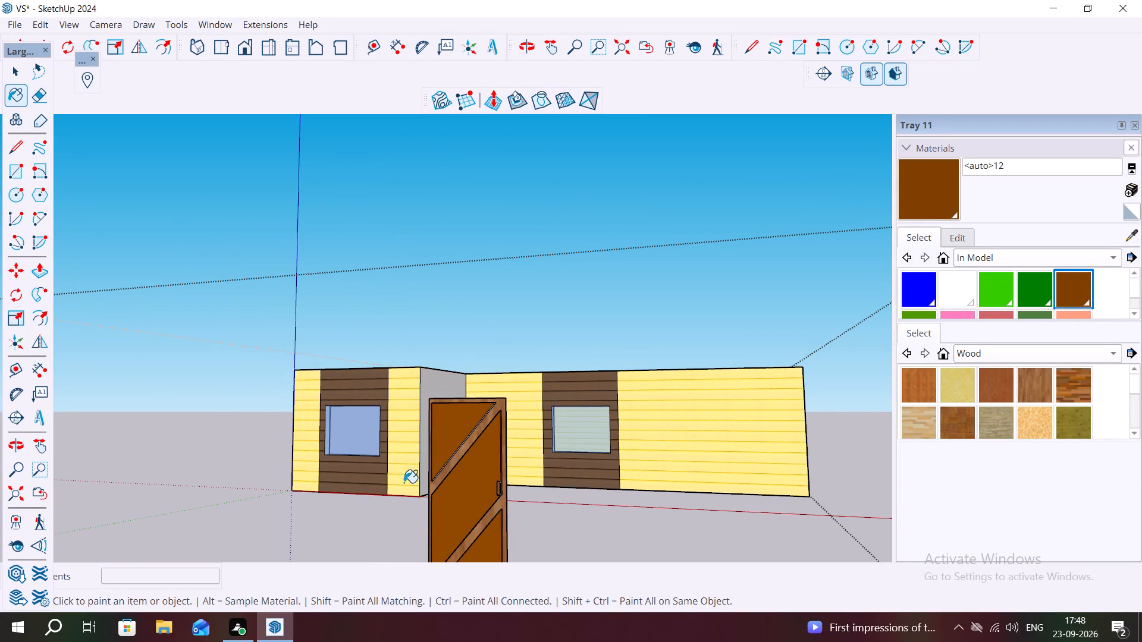
scroll(475, 536, "up", 4)
middle_click_drag(484, 536, 485, 523)
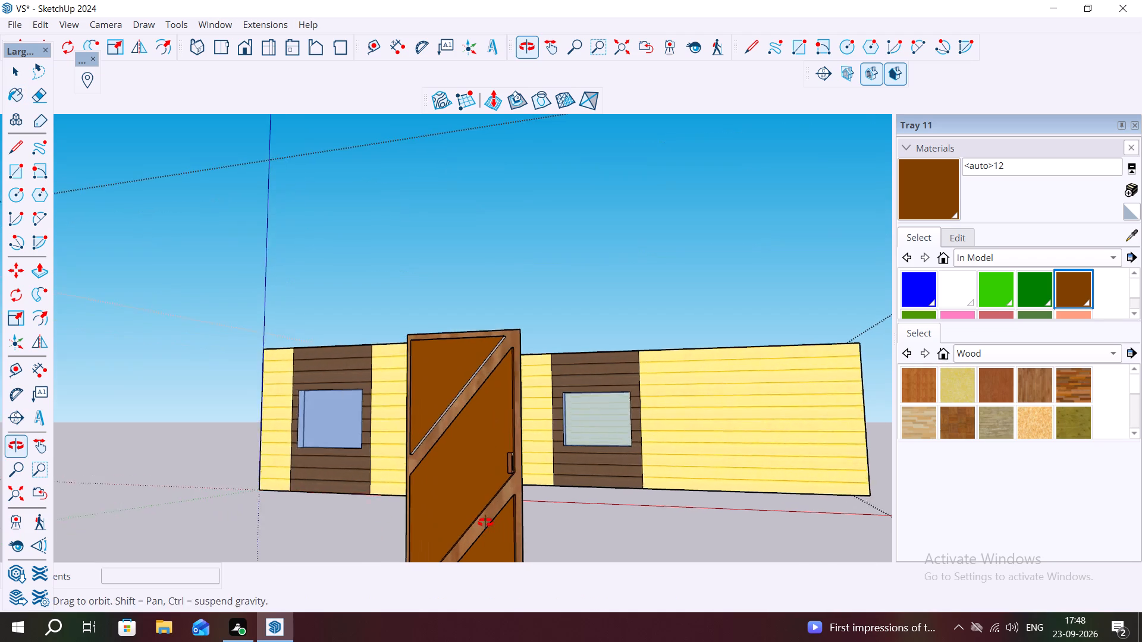
Paint the white diagonal edge face of the door's upper panel with brown <auto>12.
middle_click_drag(485, 523, 489, 475)
scroll(452, 399, "up", 7)
left_click(462, 408)
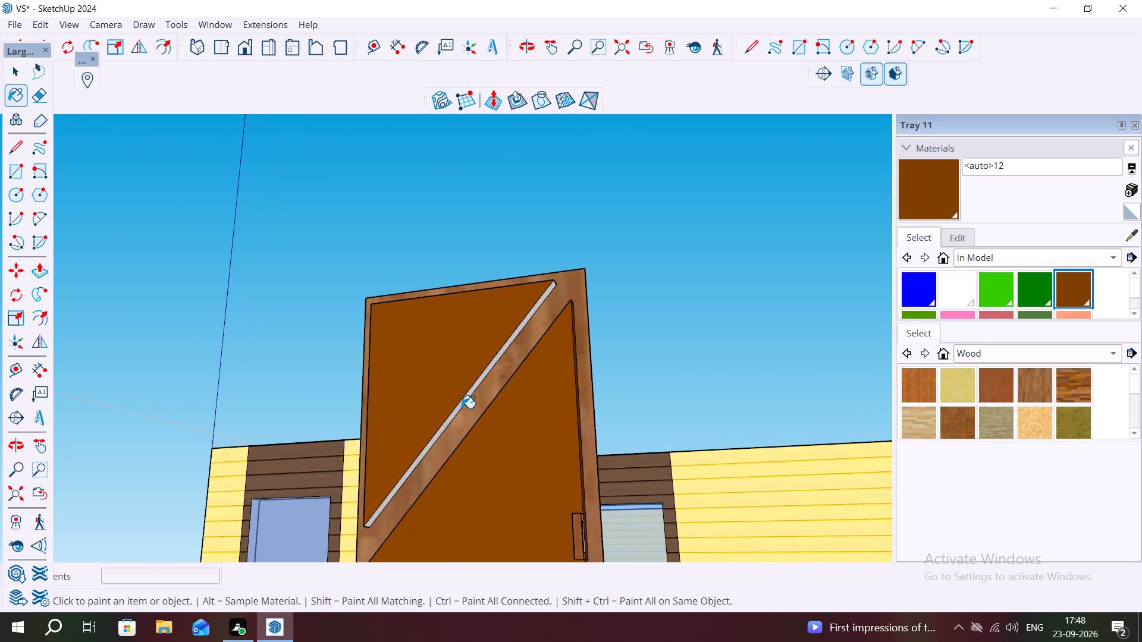
scroll(457, 411, "up", 7)
left_click(456, 413)
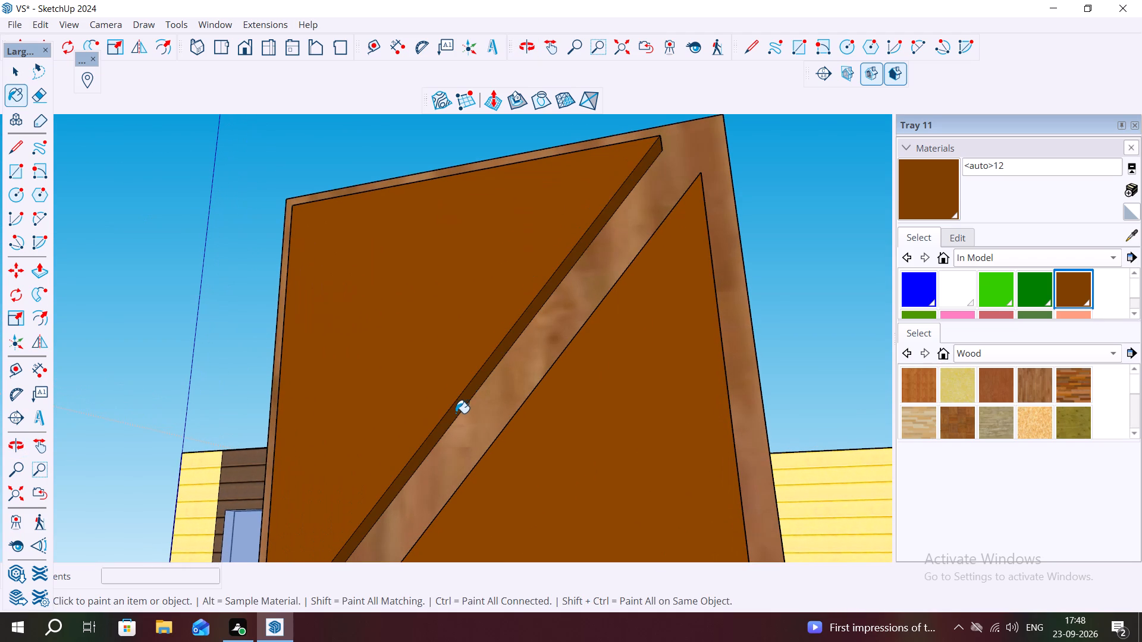
scroll(495, 398, "down", 6)
middle_click_drag(661, 383, 812, 490)
scroll(572, 214, "down", 2)
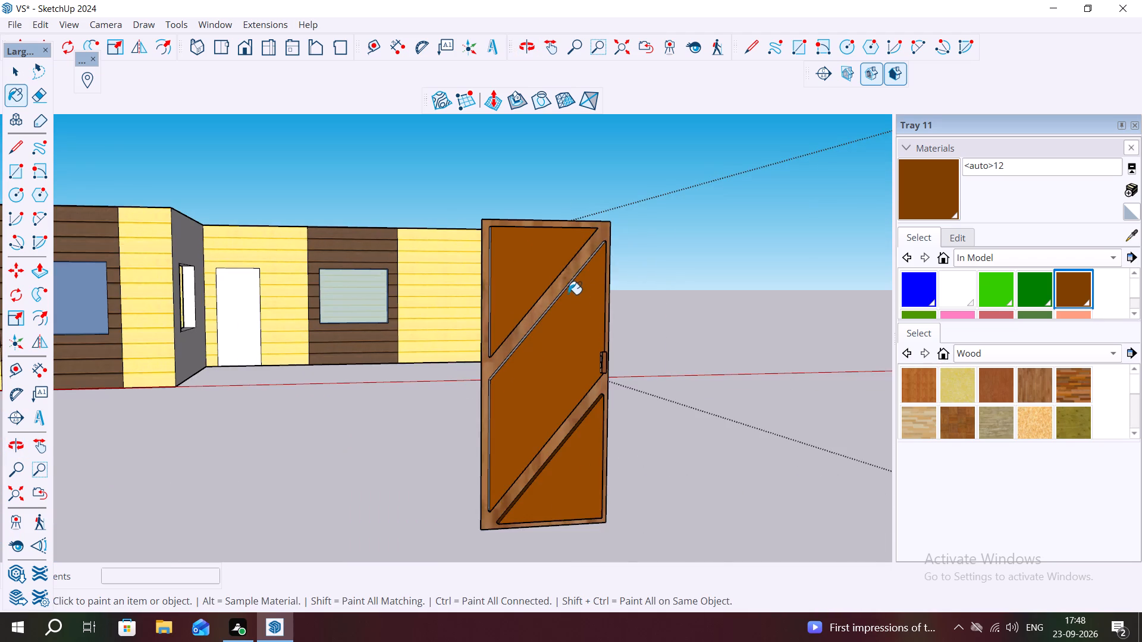
Paint the upper diagonal edge face of the door's middle panel with brown <auto>12.
scroll(566, 294, "up", 10)
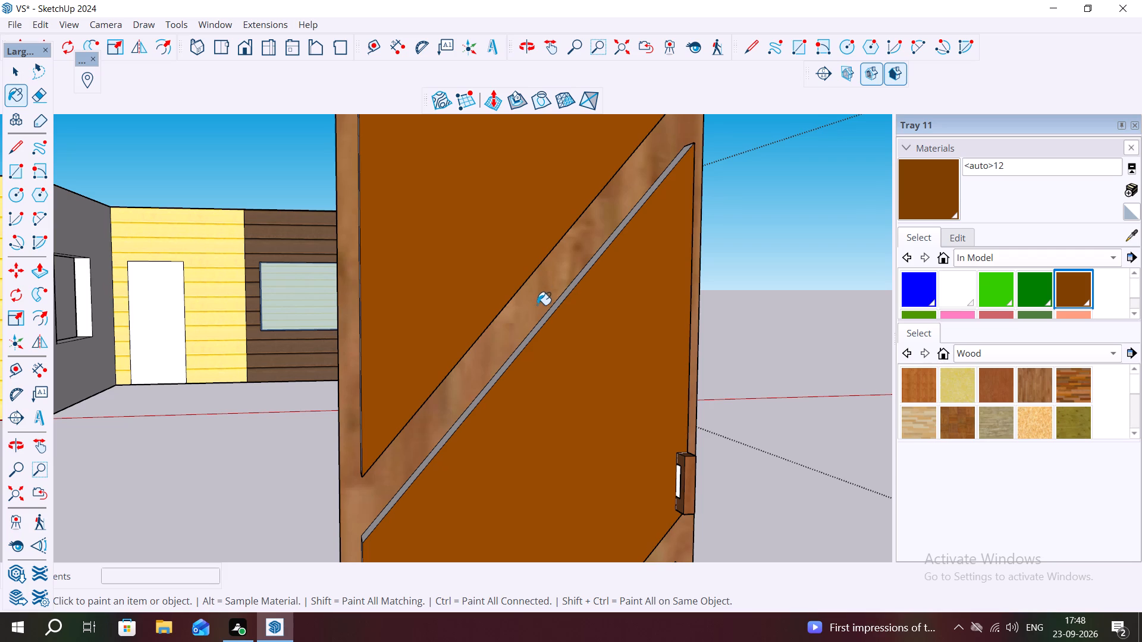
middle_click_drag(542, 307, 561, 316)
scroll(549, 316, "up", 8)
middle_click_drag(537, 318, 562, 328)
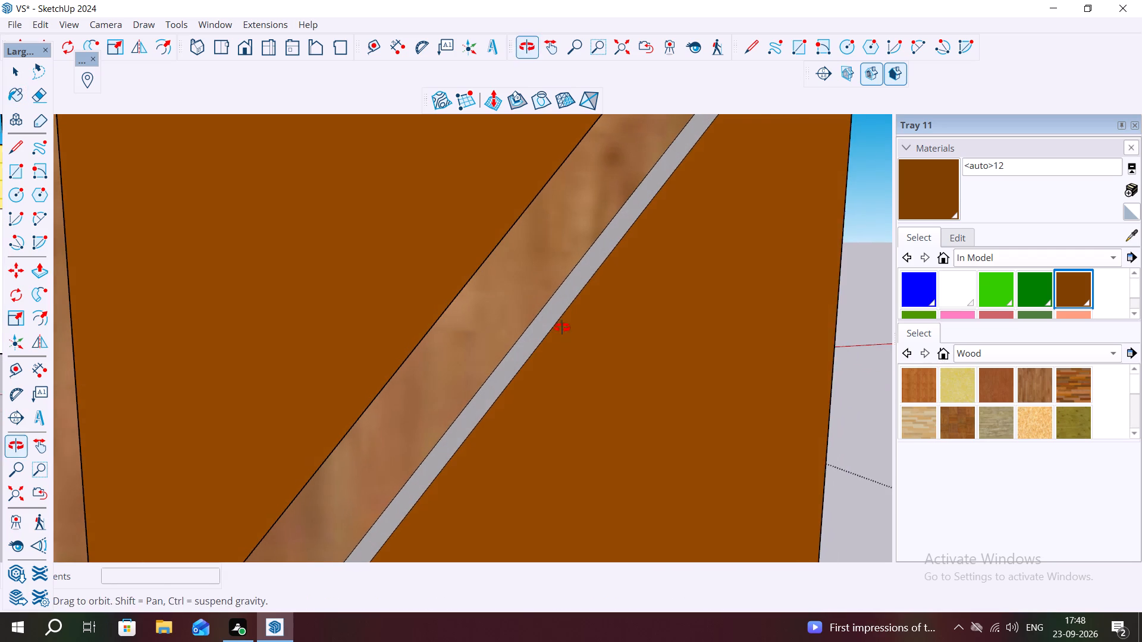
middle_click_drag(562, 328, 564, 329)
left_click(547, 323)
scroll(547, 323, "down", 6)
scroll(600, 319, "down", 1)
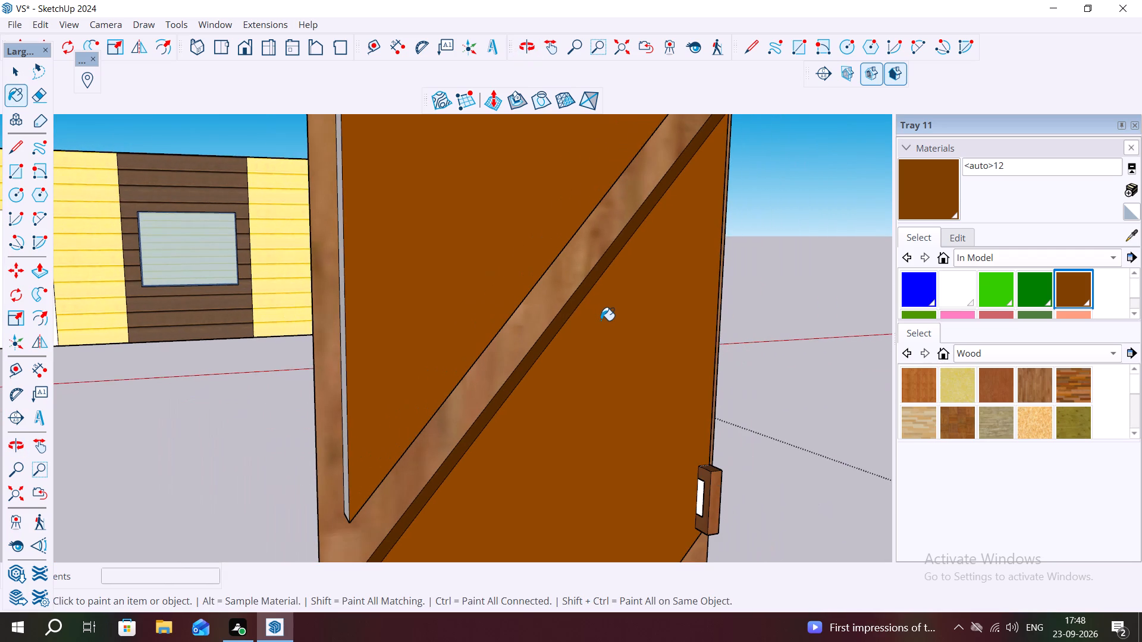
Paint the white vertical edge faces of the door's upper and middle panels, on the side opposite the handle, with brown <auto>12.
scroll(534, 349, "down", 2)
scroll(488, 278, "down", 2)
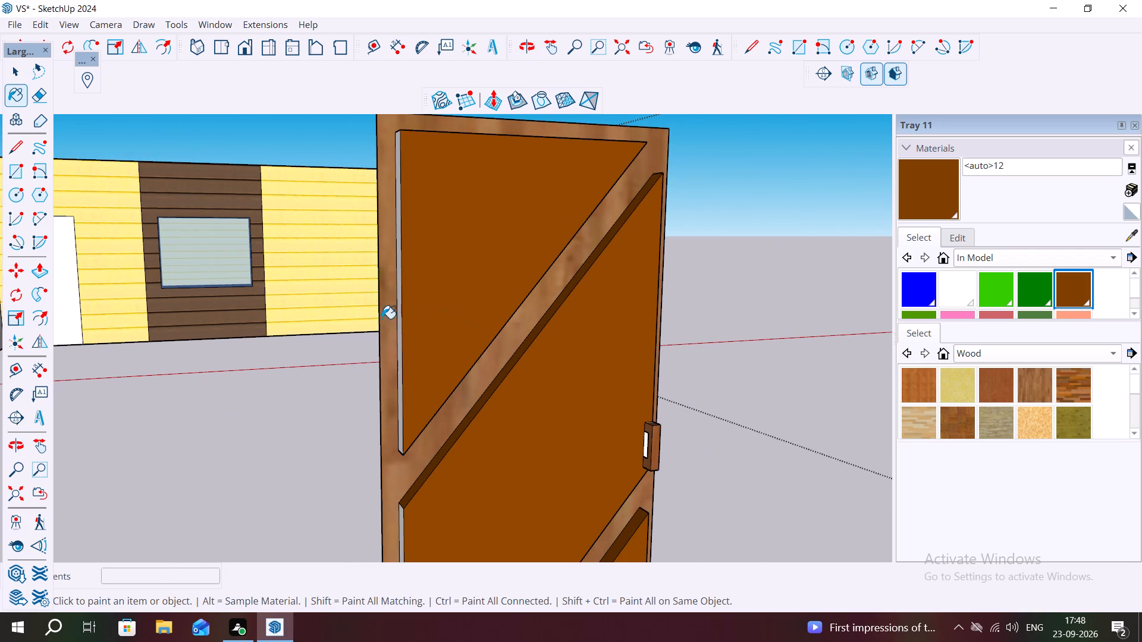
left_click(393, 319)
scroll(402, 313, "down", 1)
middle_click_drag(407, 313, 544, 311)
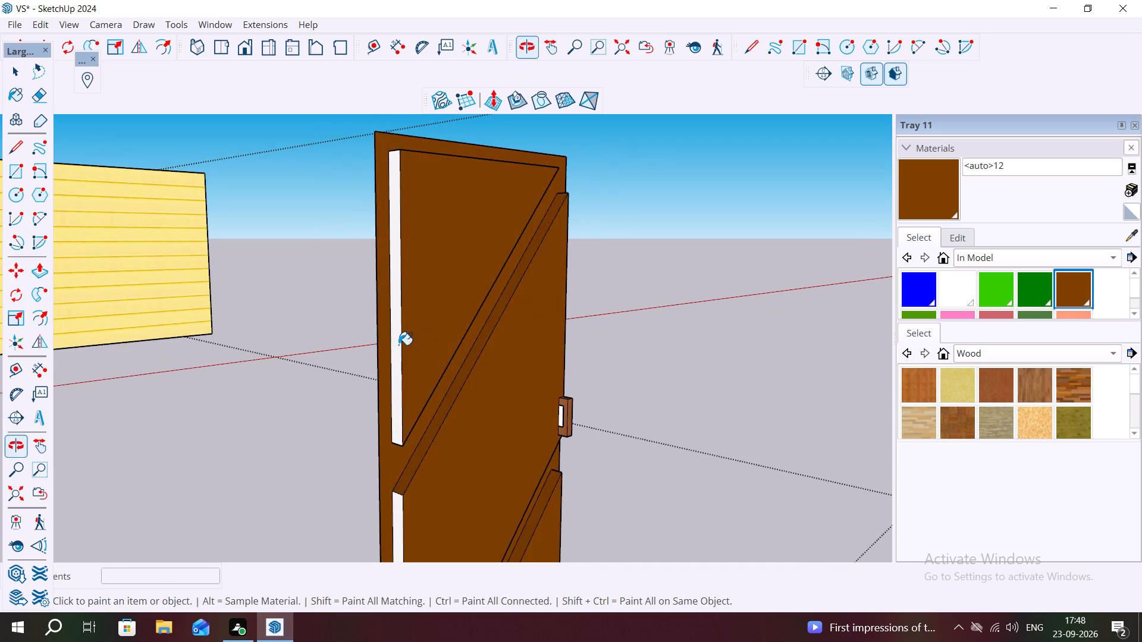
scroll(390, 345, "up", 8)
left_click(399, 347)
scroll(472, 372, "down", 7)
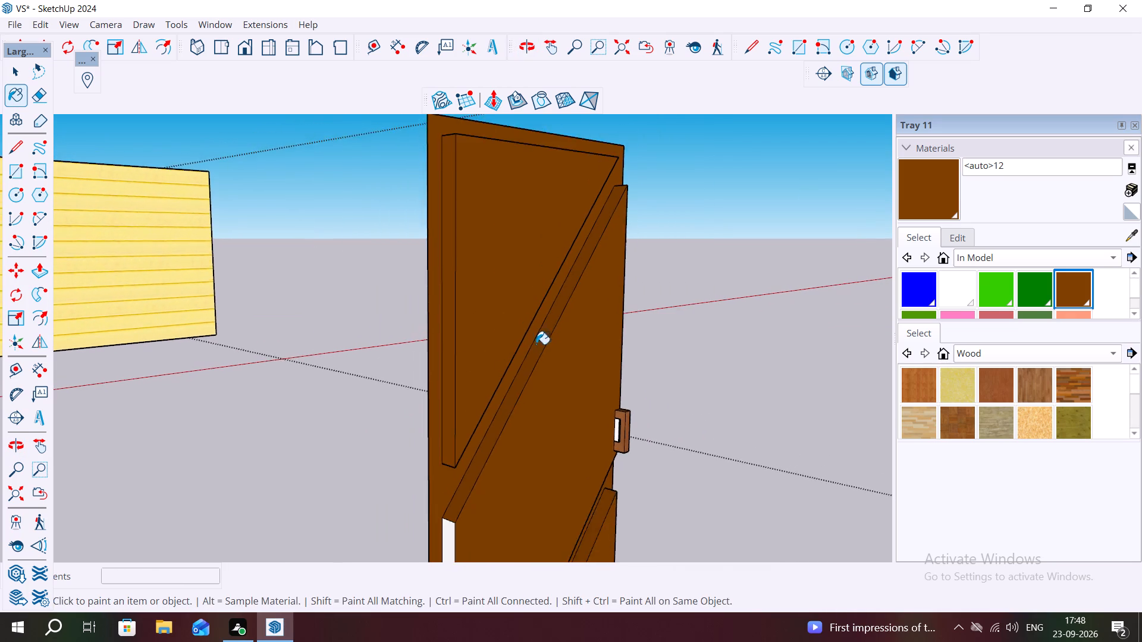
scroll(536, 344, "down", 7)
left_click(507, 454)
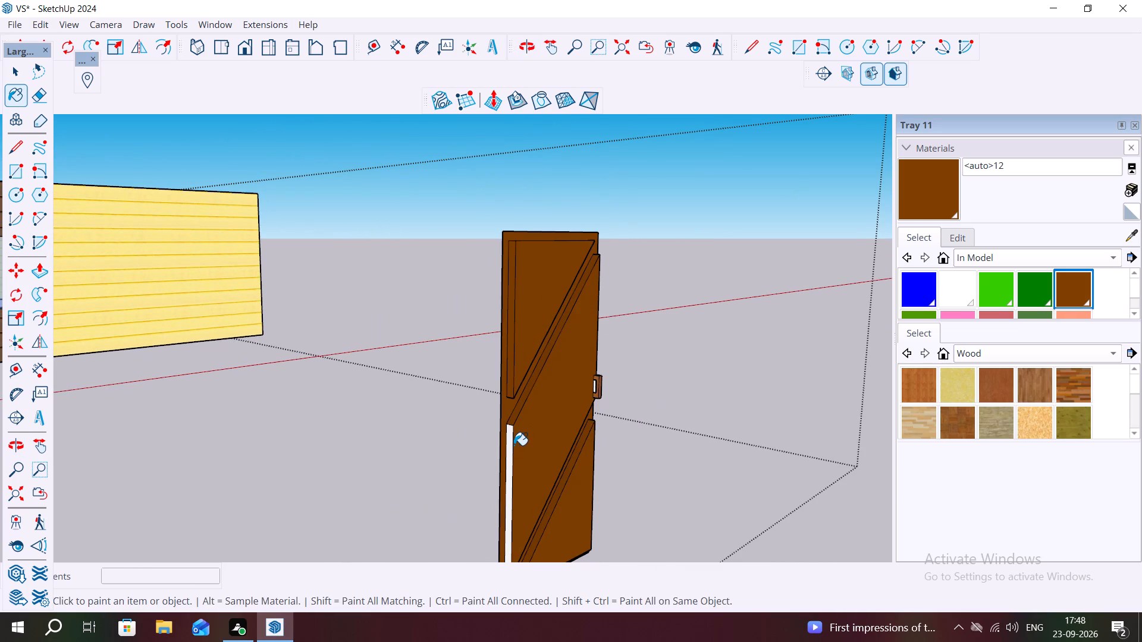
scroll(507, 448, "up", 7)
left_click(510, 435)
scroll(539, 401, "down", 9)
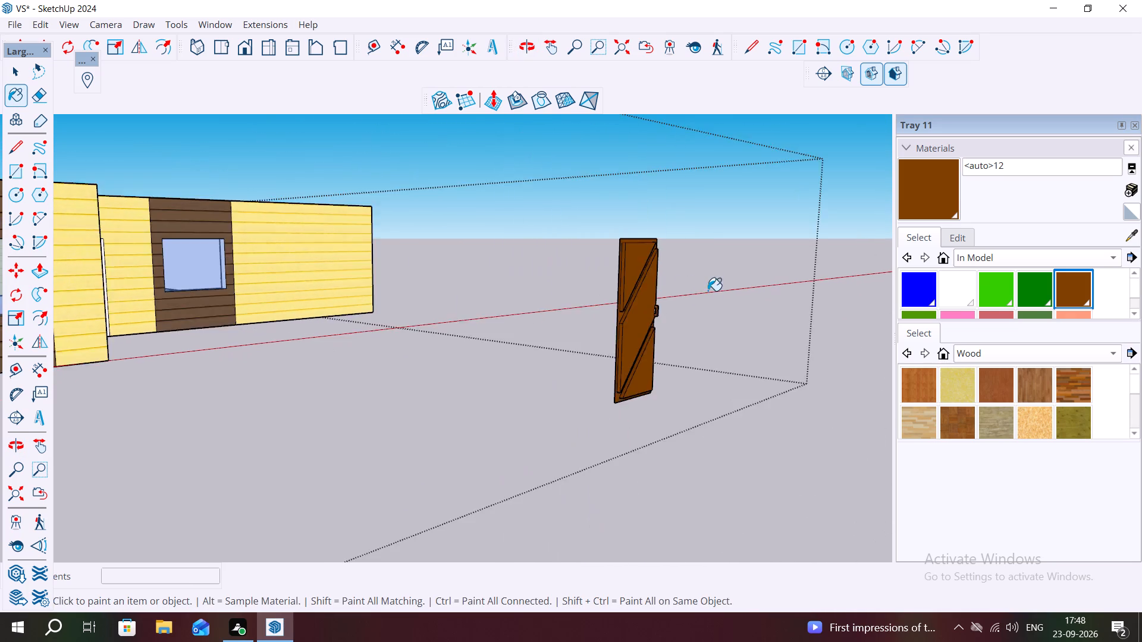
scroll(708, 291, "down", 4)
Paint the bottom edge face of the door's lower panel with brown <auto>12.
middle_click_drag(696, 401, 539, 356)
scroll(487, 301, "up", 8)
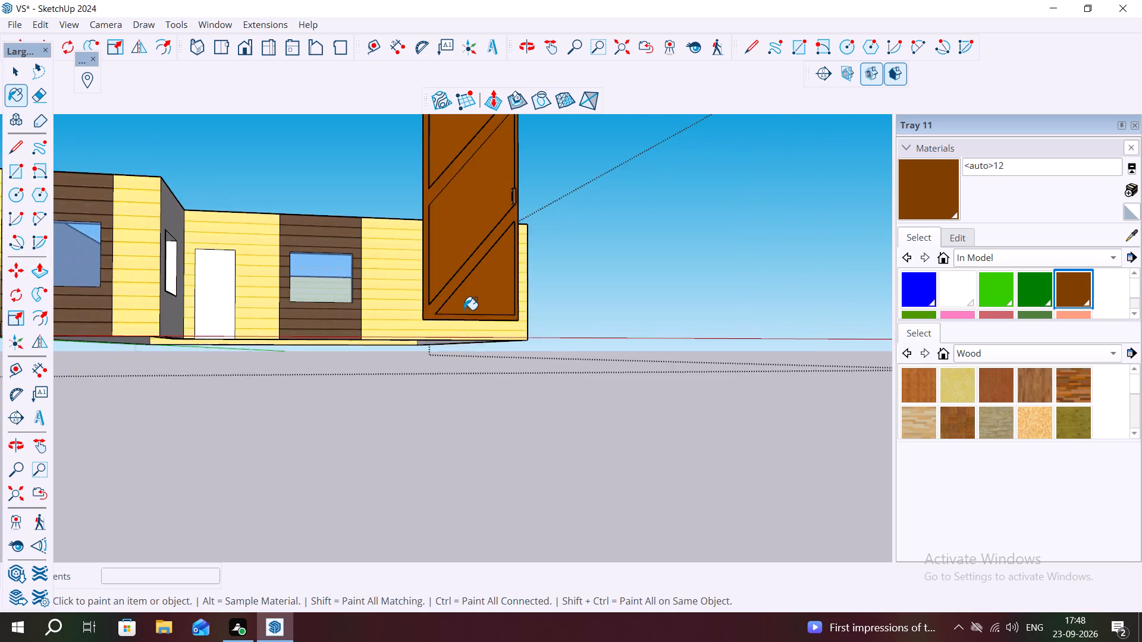
scroll(464, 310, "up", 4)
middle_click_drag(475, 315, 462, 204)
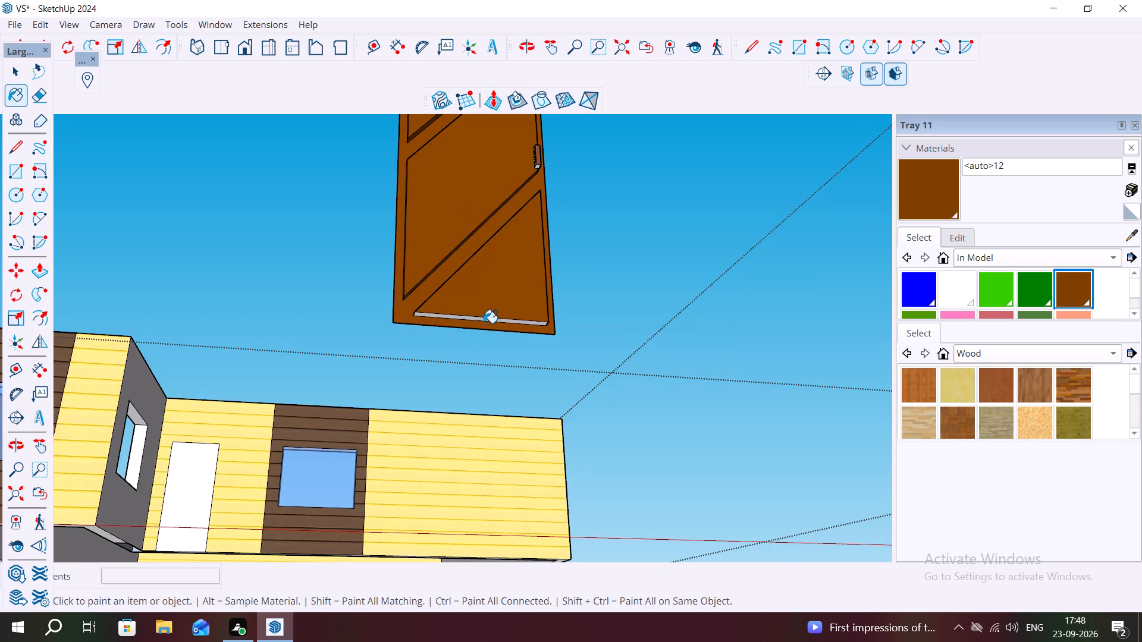
scroll(488, 314, "up", 8)
left_click(493, 326)
scroll(533, 322, "up", 4)
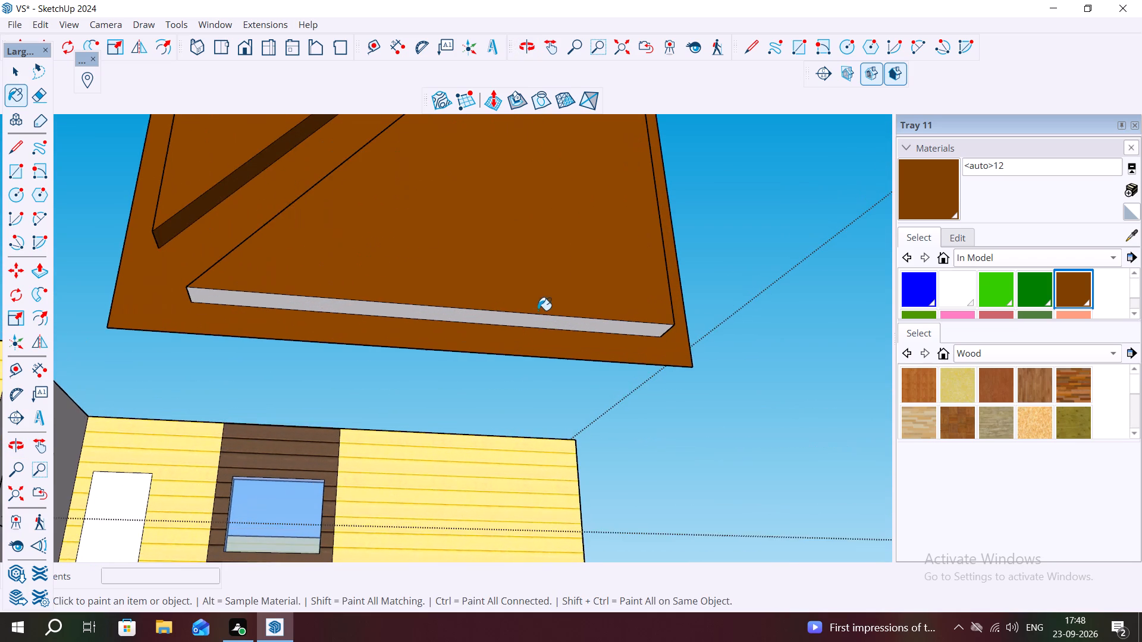
middle_click_drag(548, 311, 546, 277)
left_click(550, 333)
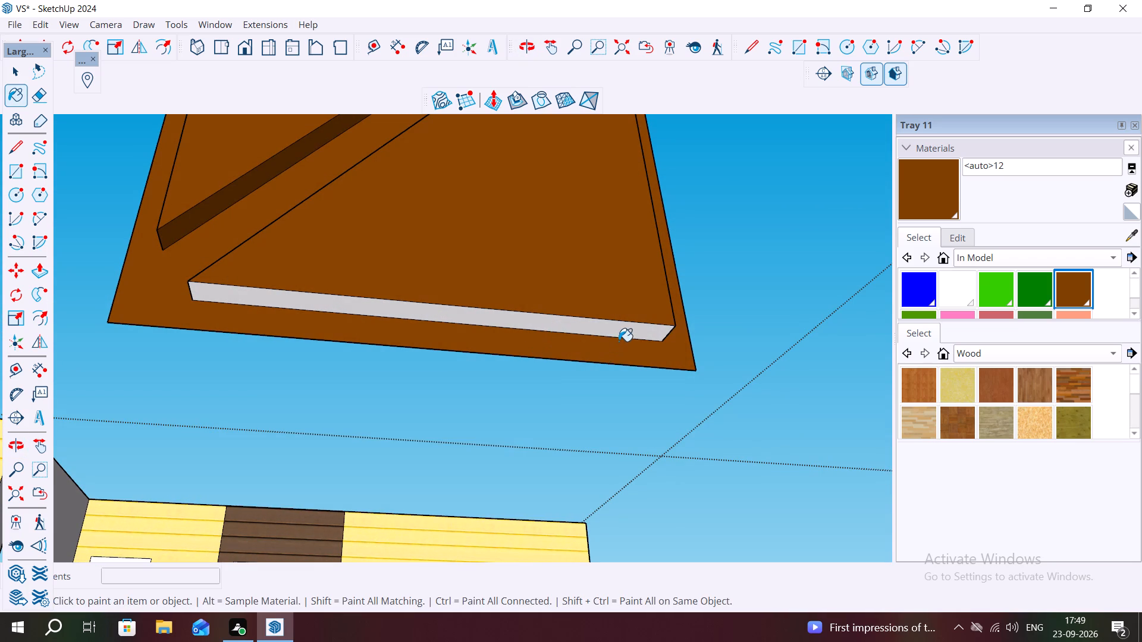
left_click_drag(619, 341, 620, 332)
Repaint the door's frame face around the panels with Wood Cherry Original from the Wood materials.
scroll(1053, 290, "down", 3)
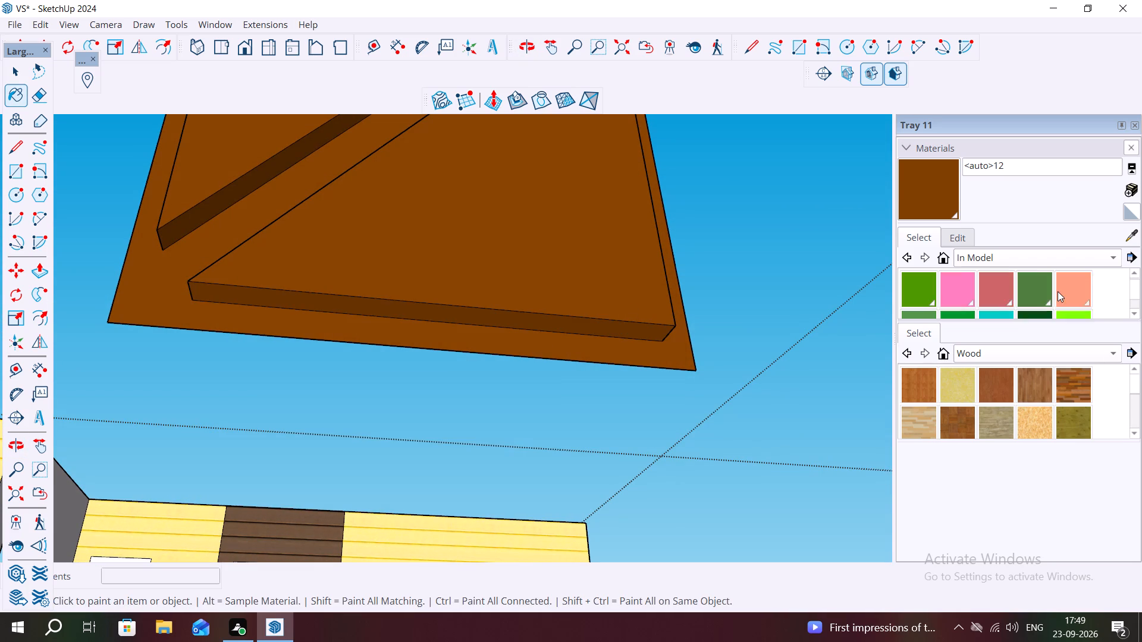
left_click(921, 380)
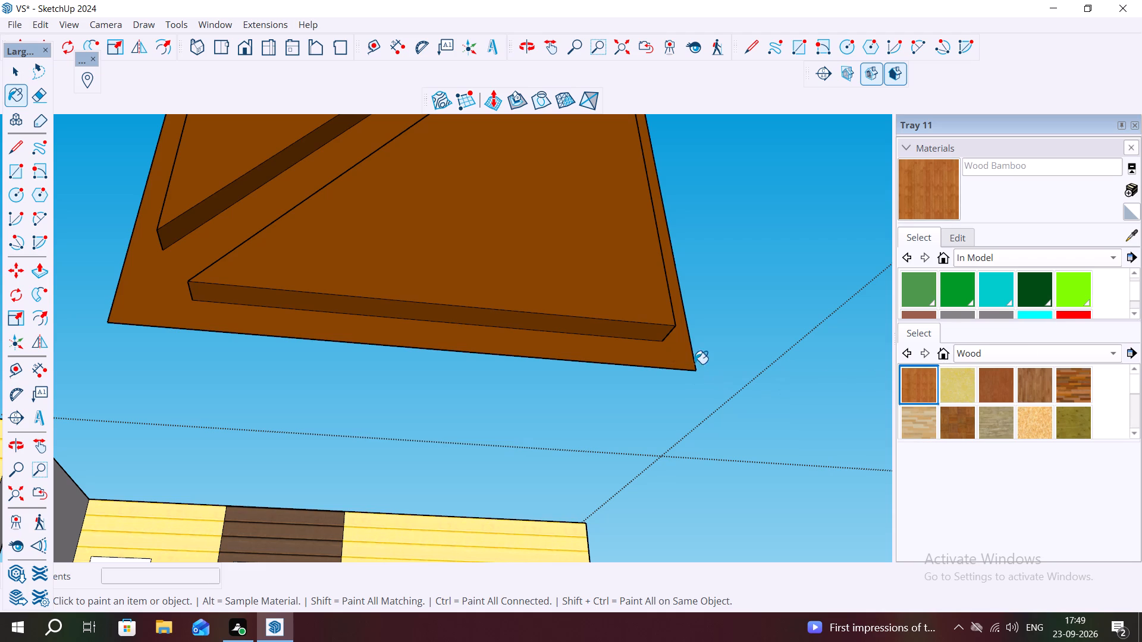
left_click(1019, 383)
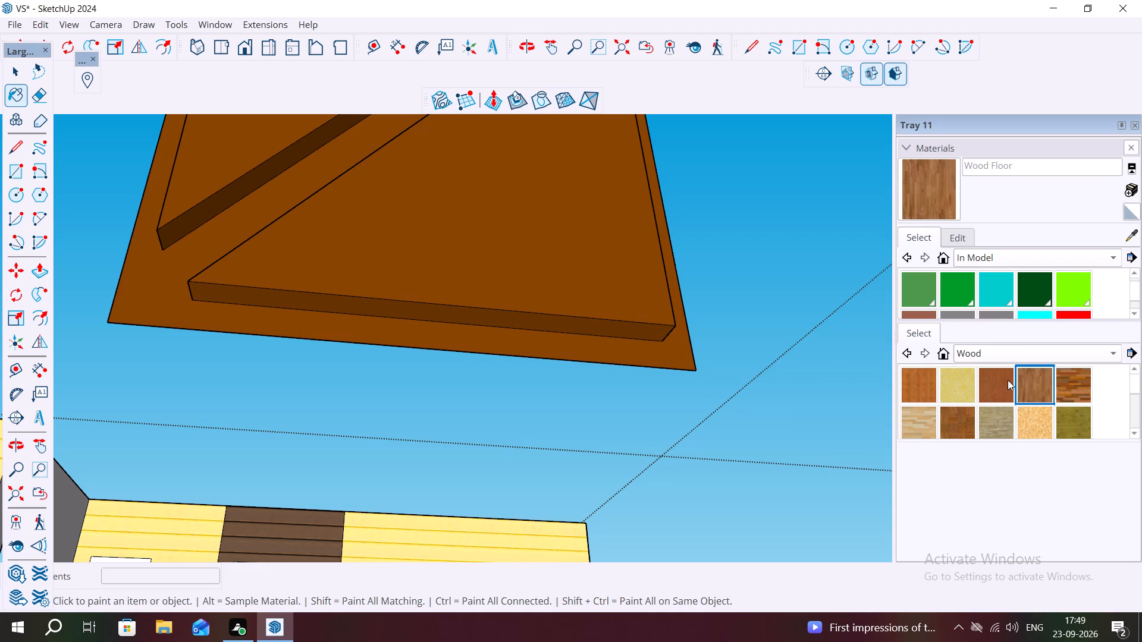
left_click(1004, 382)
left_click(675, 358)
middle_click_drag(796, 328, 802, 328)
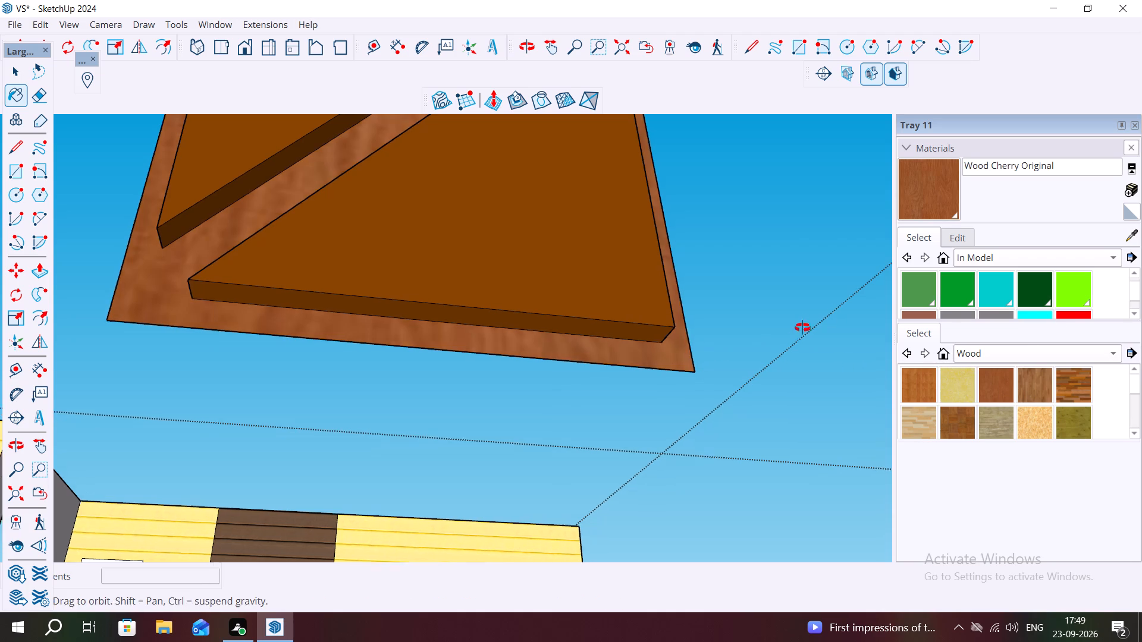
Paint the white top edge face of the door's upper panel with Wood Cherry Original.
middle_click_drag(802, 328, 859, 618)
scroll(846, 435, "down", 20)
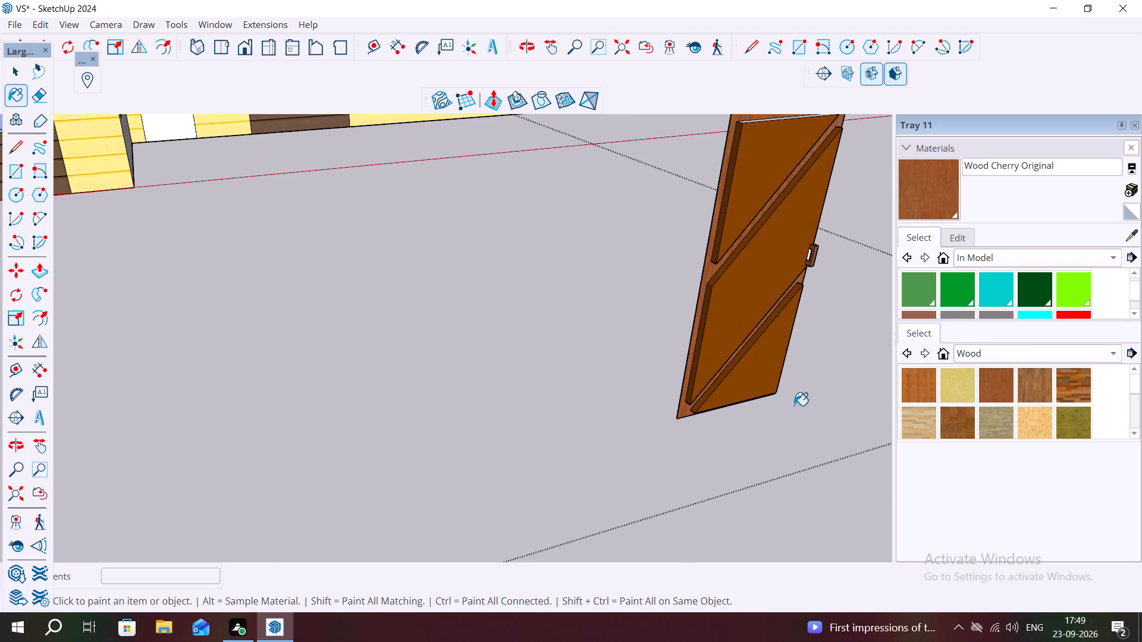
scroll(732, 225, "down", 7)
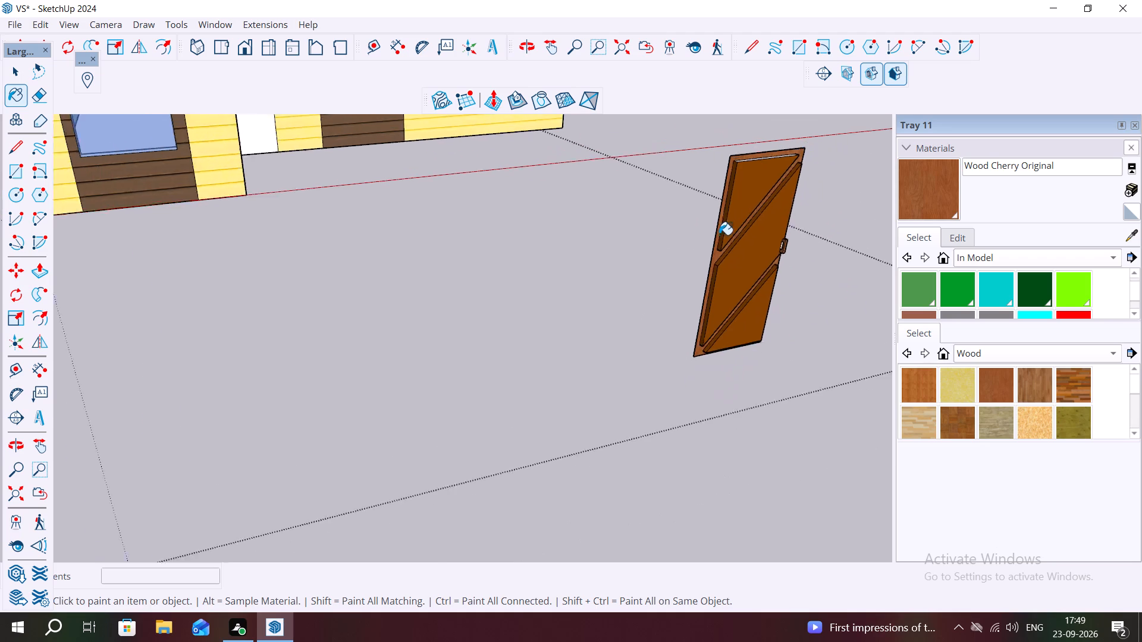
scroll(719, 235, "down", 1)
scroll(797, 159, "up", 9)
scroll(794, 160, "down", 4)
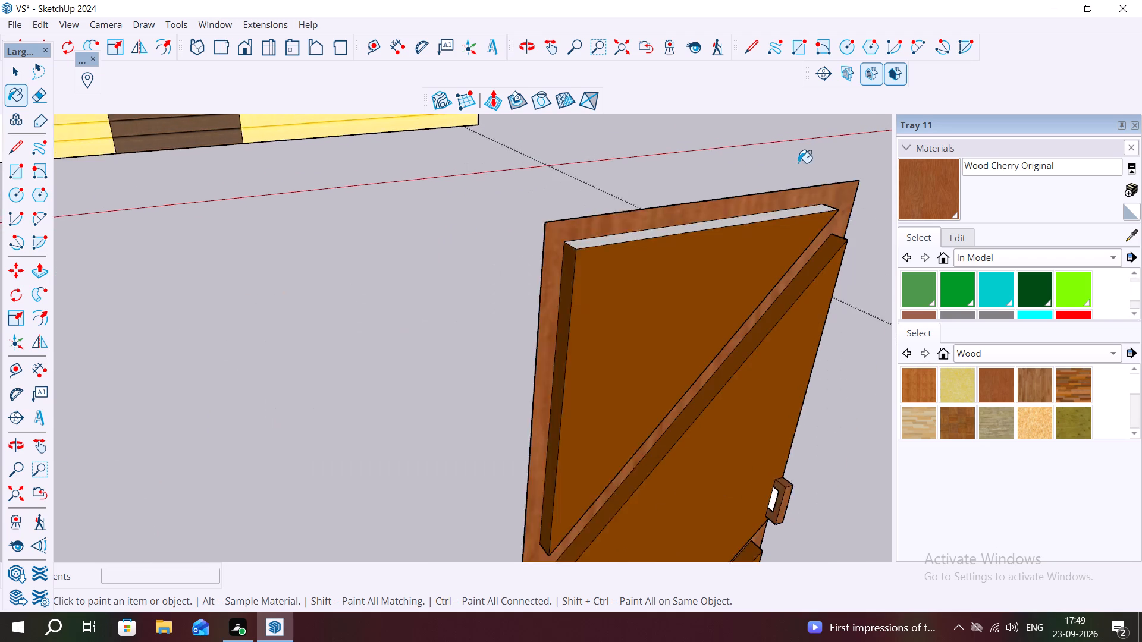
scroll(747, 196, "up", 4)
left_click(753, 203)
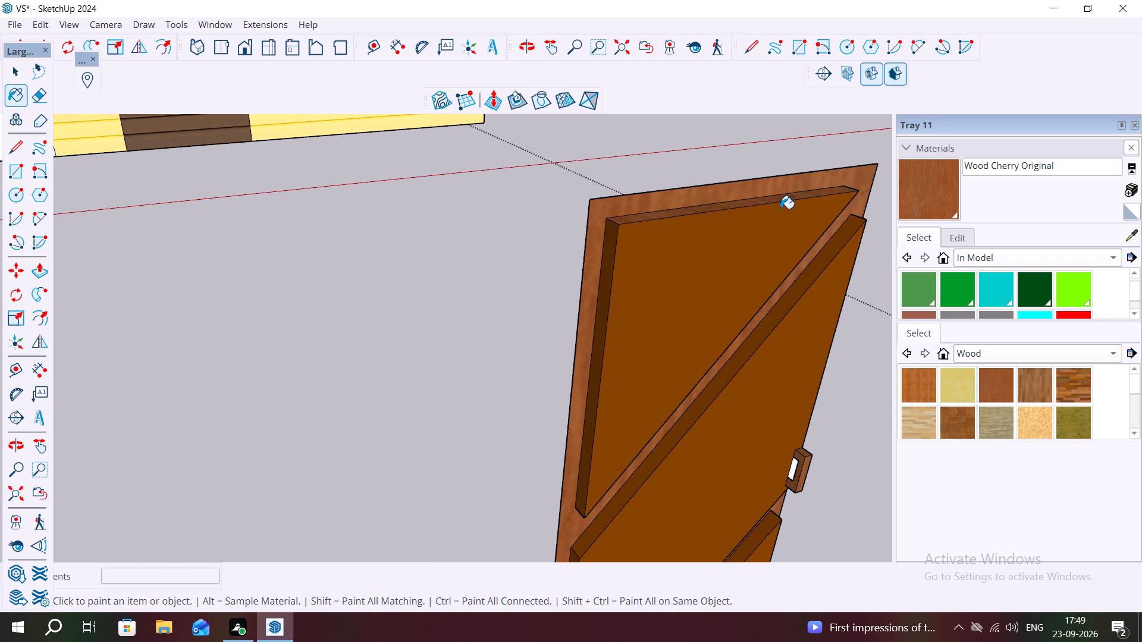
key("Escape")
Move the whole door by its top handle-side corner about 38' 9" onto the matching corner of the white doorway in the recessed front wall.
key("space")
double_click(663, 233)
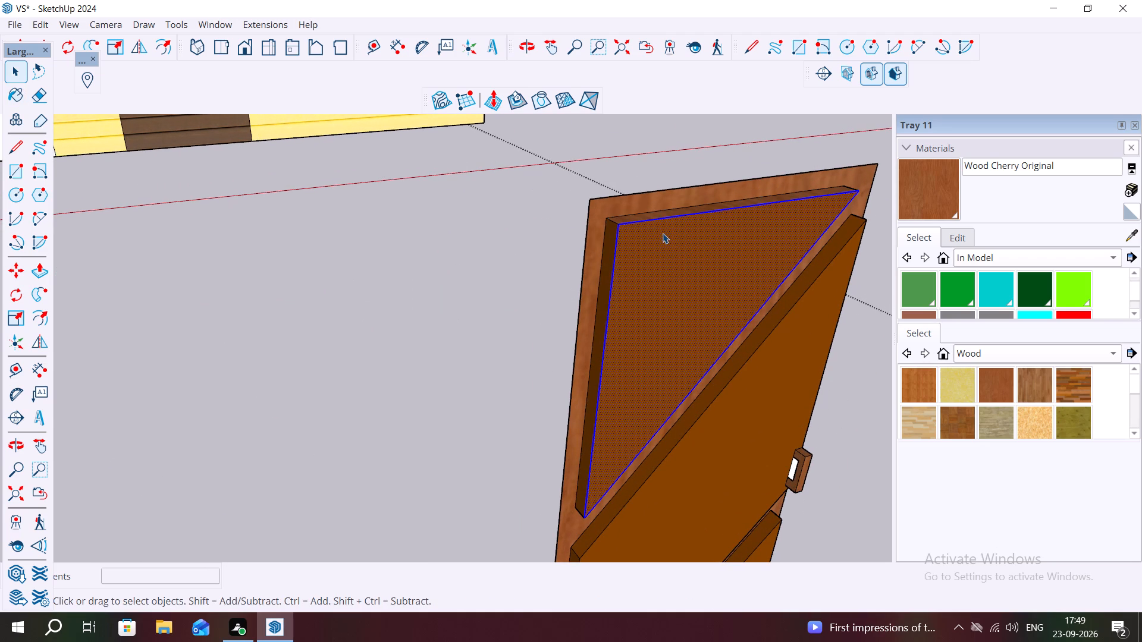
scroll(597, 190, "down", 6)
triple_click(661, 220)
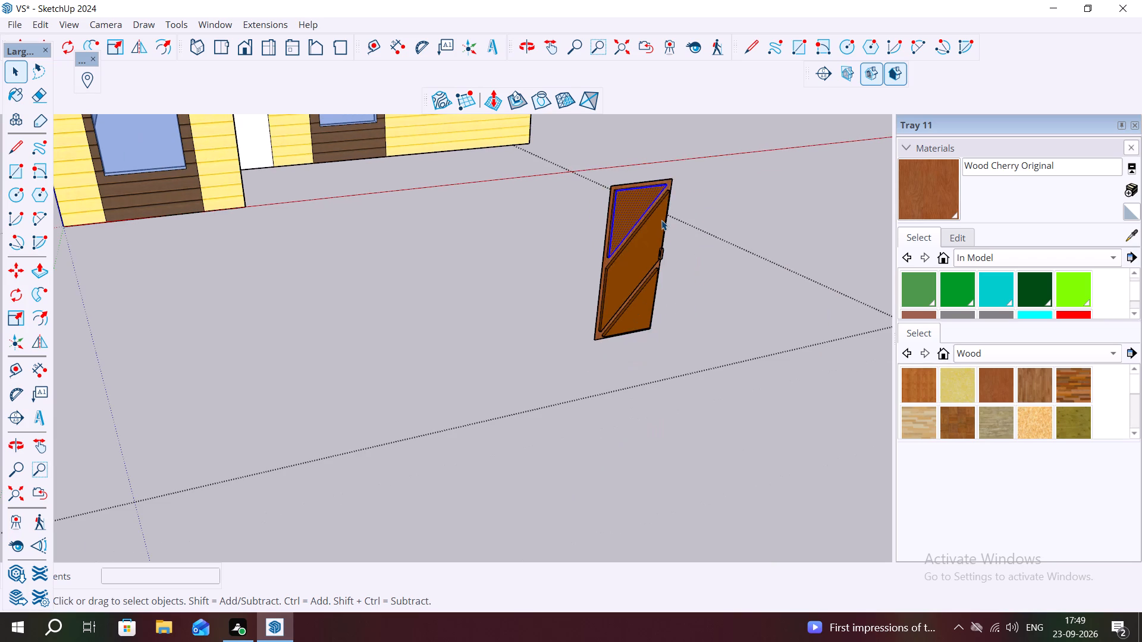
key("m")
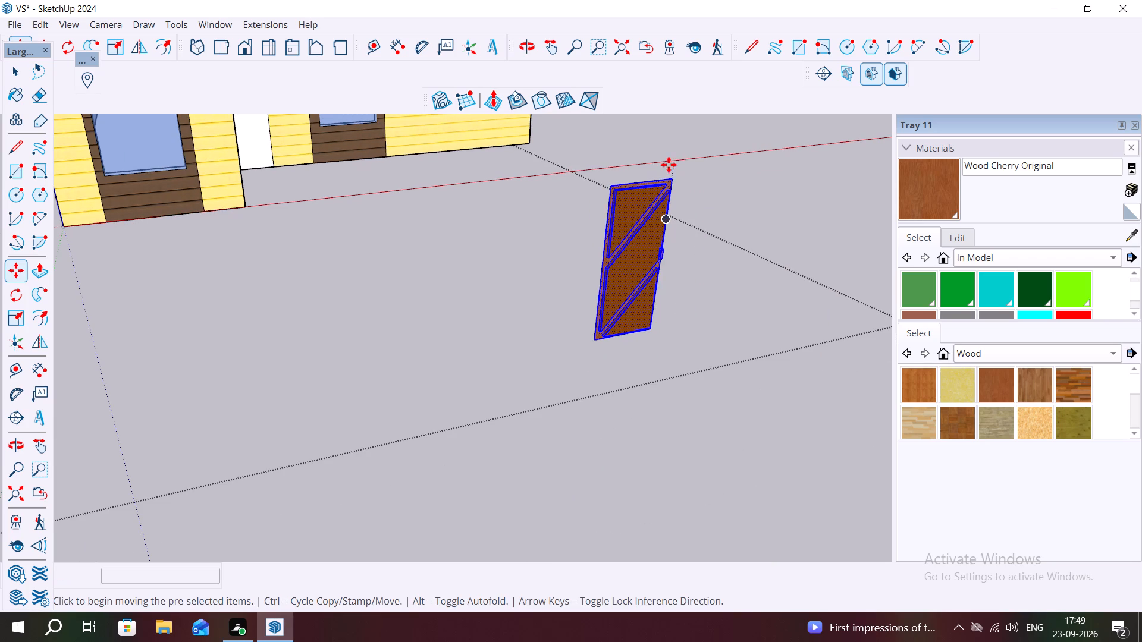
left_click(672, 174)
scroll(639, 182, "down", 9)
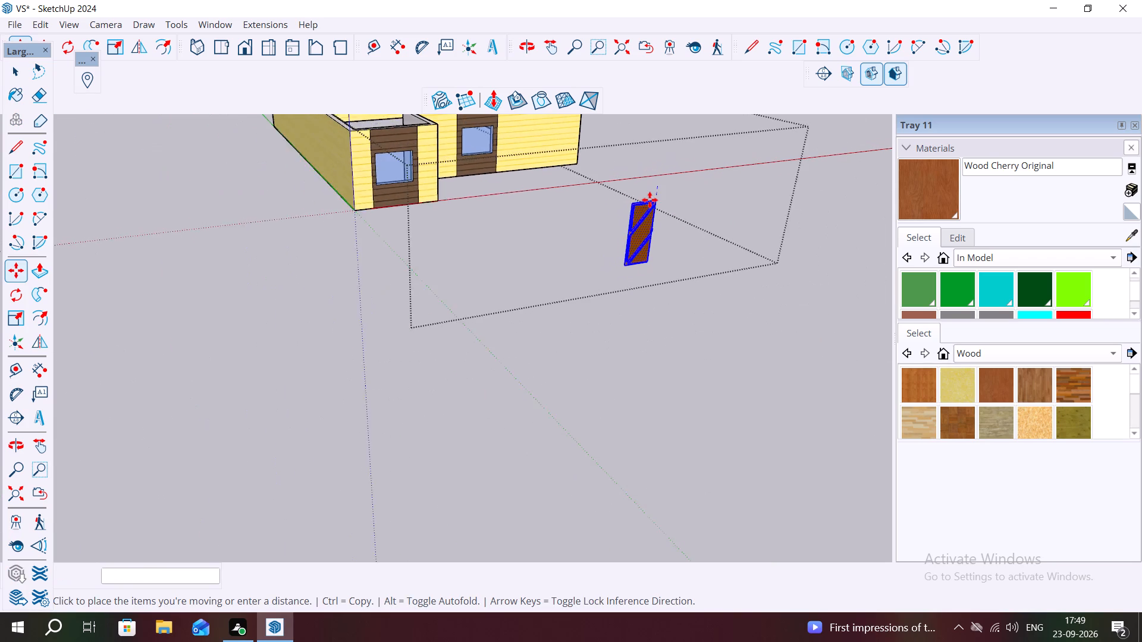
scroll(650, 200, "down", 4)
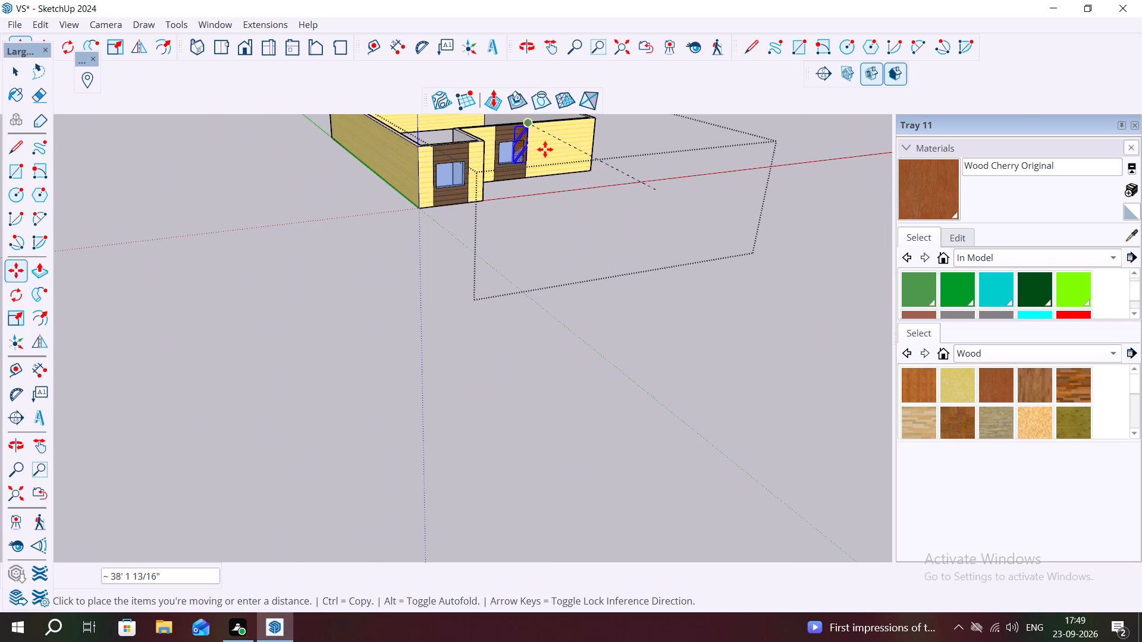
scroll(687, 248, "down", 2)
scroll(520, 141, "up", 6)
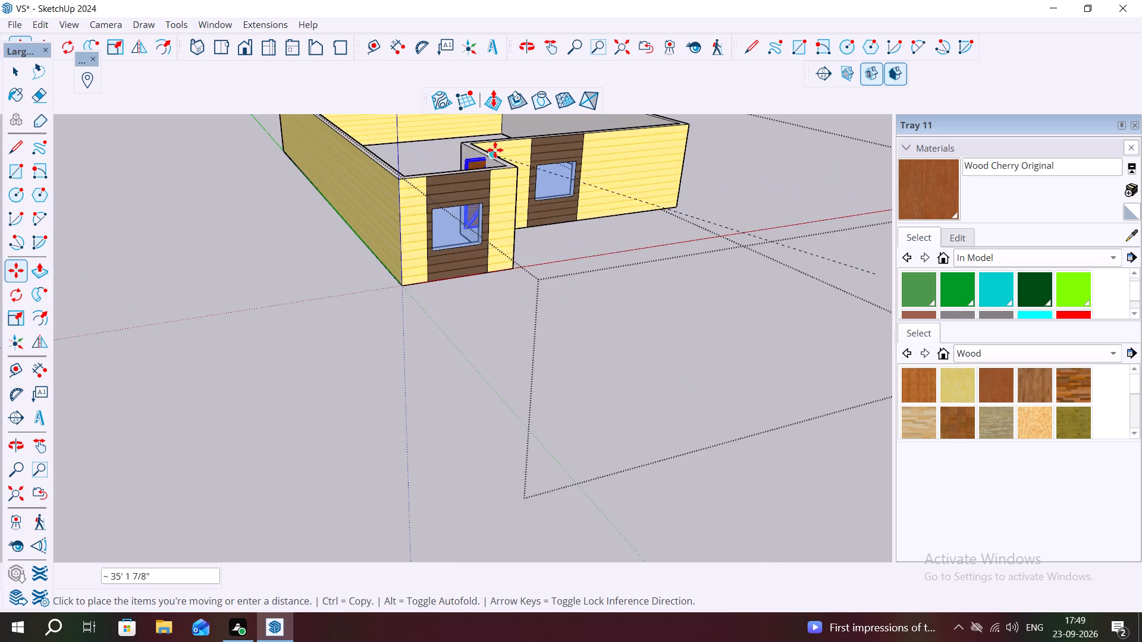
scroll(495, 150, "up", 6)
middle_click_drag(507, 163, 446, 190)
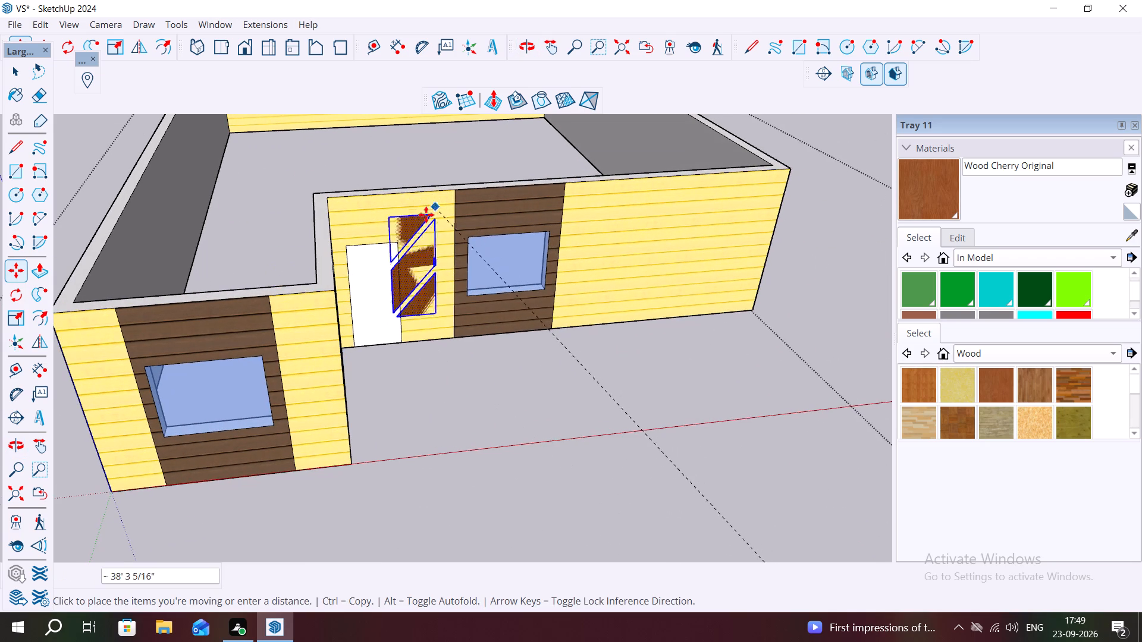
scroll(397, 244, "up", 4)
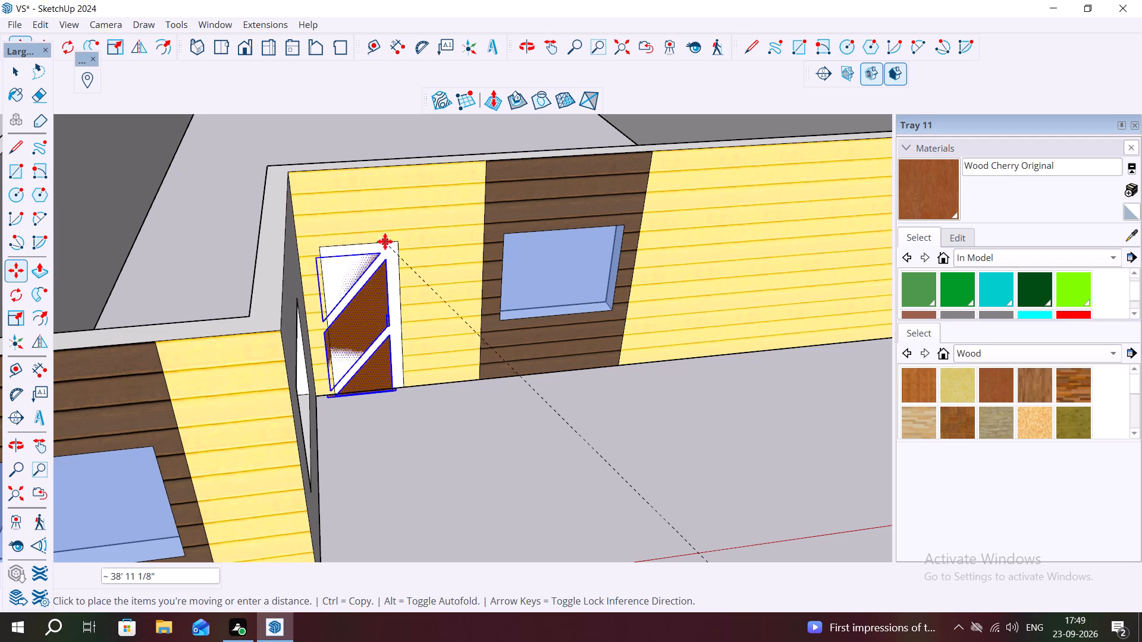
scroll(394, 239, "down", 3)
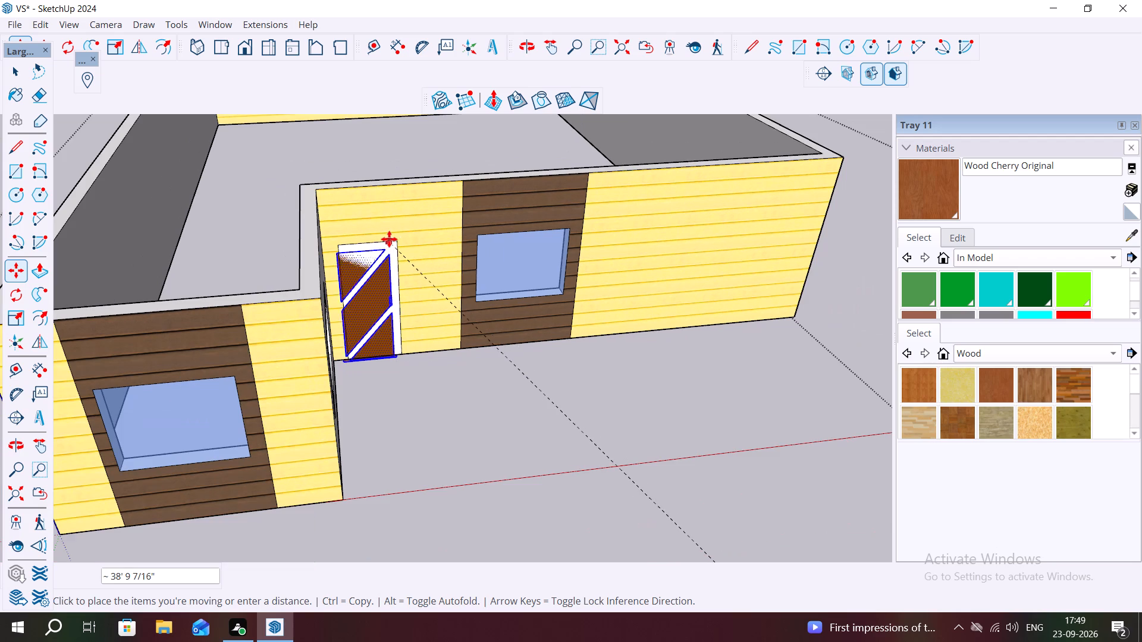
left_click(395, 241)
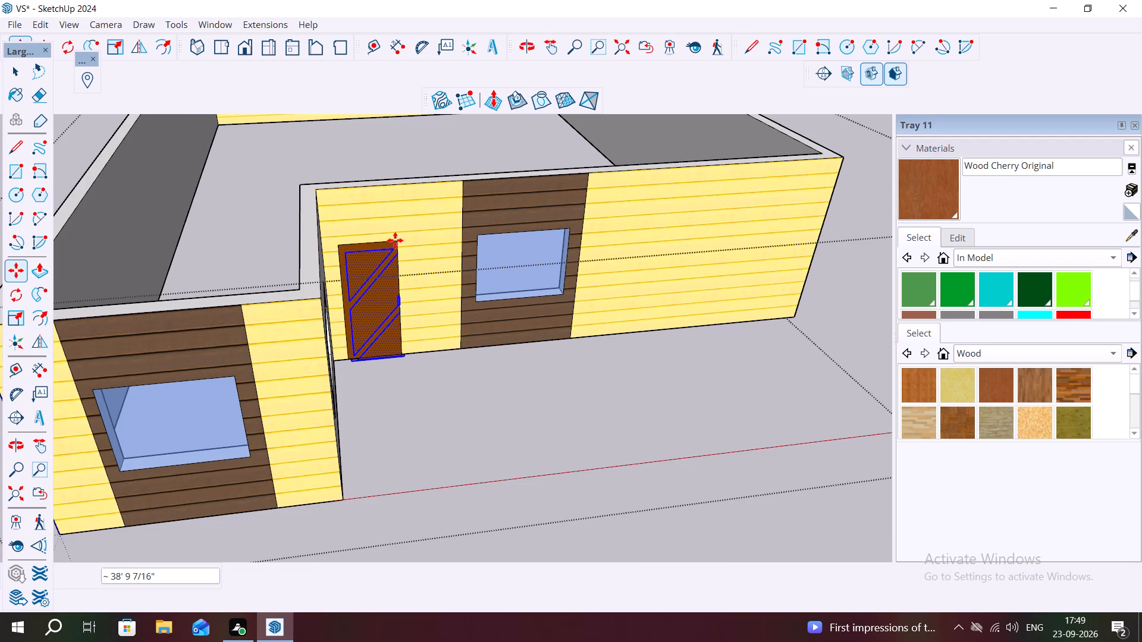
key("Escape")
Examine how the door sits in the doorway, especially along its bottom edge at the wall base.
key("space")
middle_click_drag(366, 338, 355, 267)
scroll(385, 404, "up", 12)
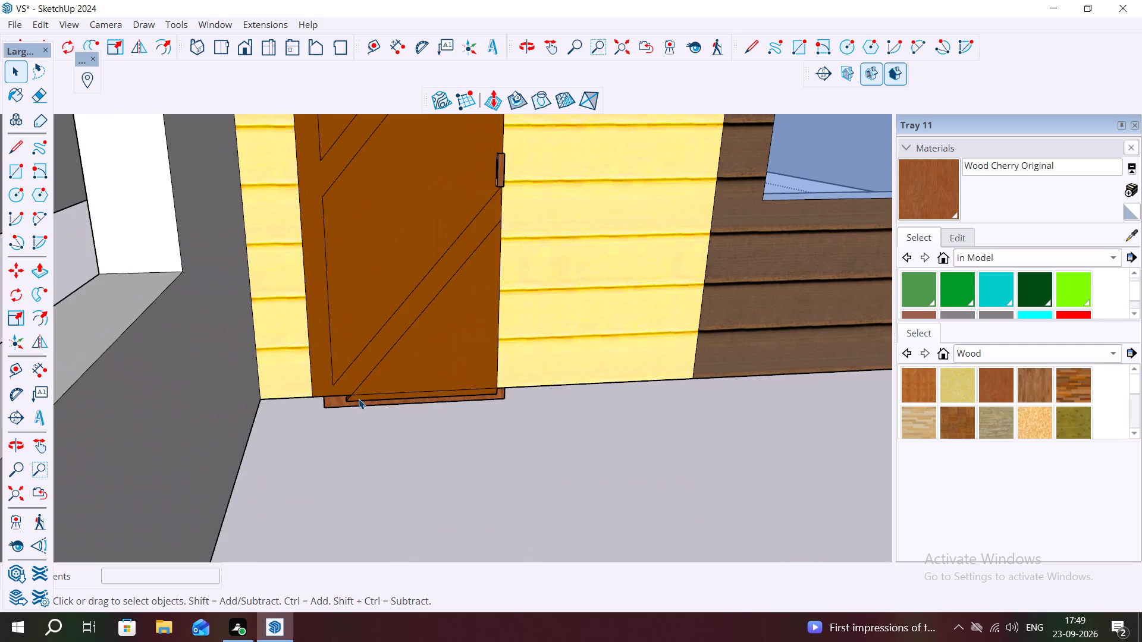
middle_click_drag(359, 399, 361, 430)
scroll(421, 317, "down", 9)
scroll(484, 185, "up", 1)
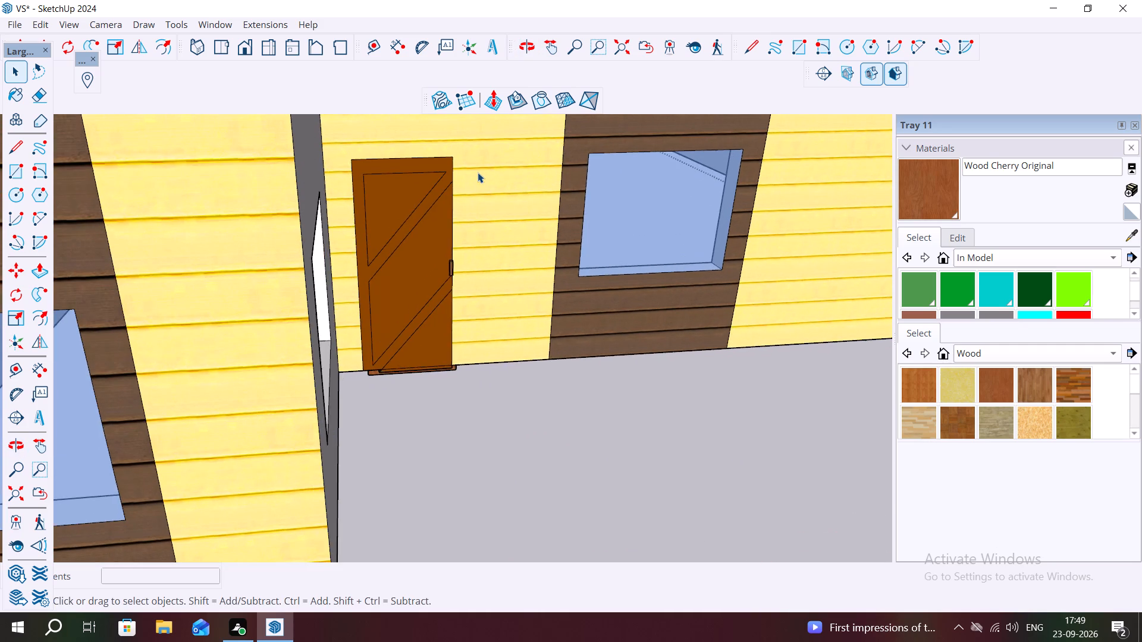
Undo the last move of the door into the doorway of the recessed front wall.
scroll(443, 146, "up", 4)
left_click(453, 162)
double_click(451, 177)
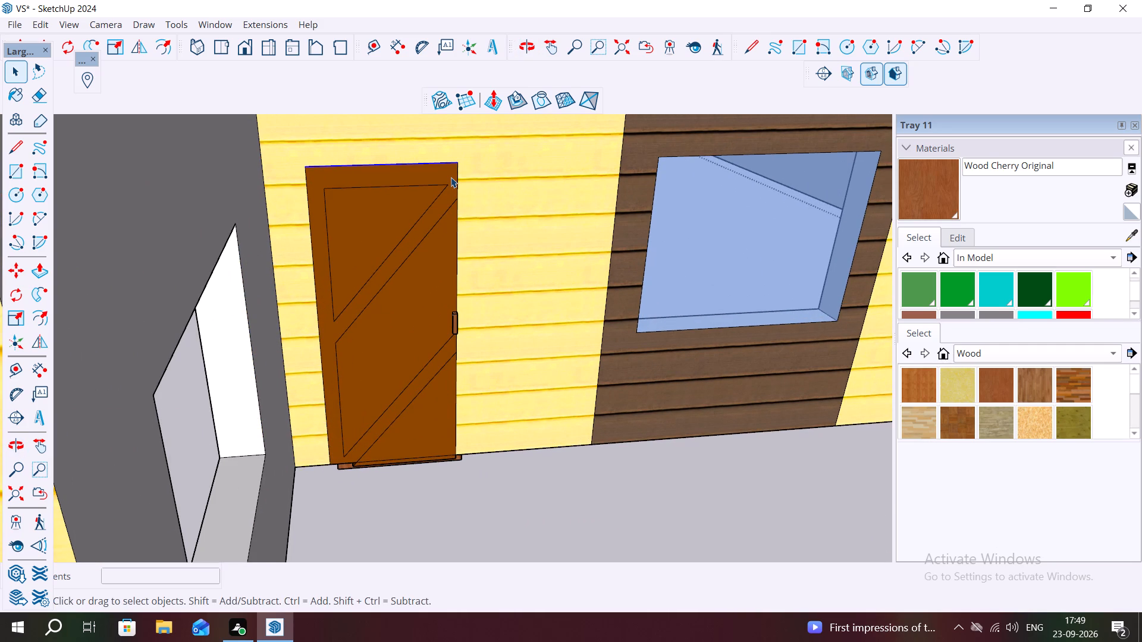
left_click(451, 177)
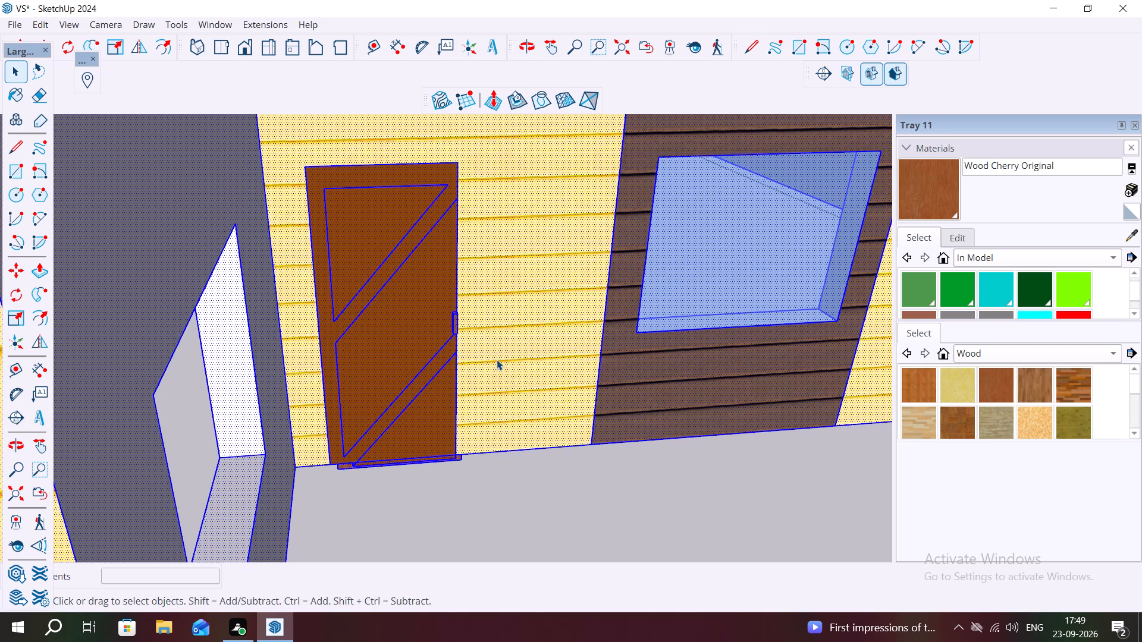
left_click(486, 364)
key("ctrl+z")
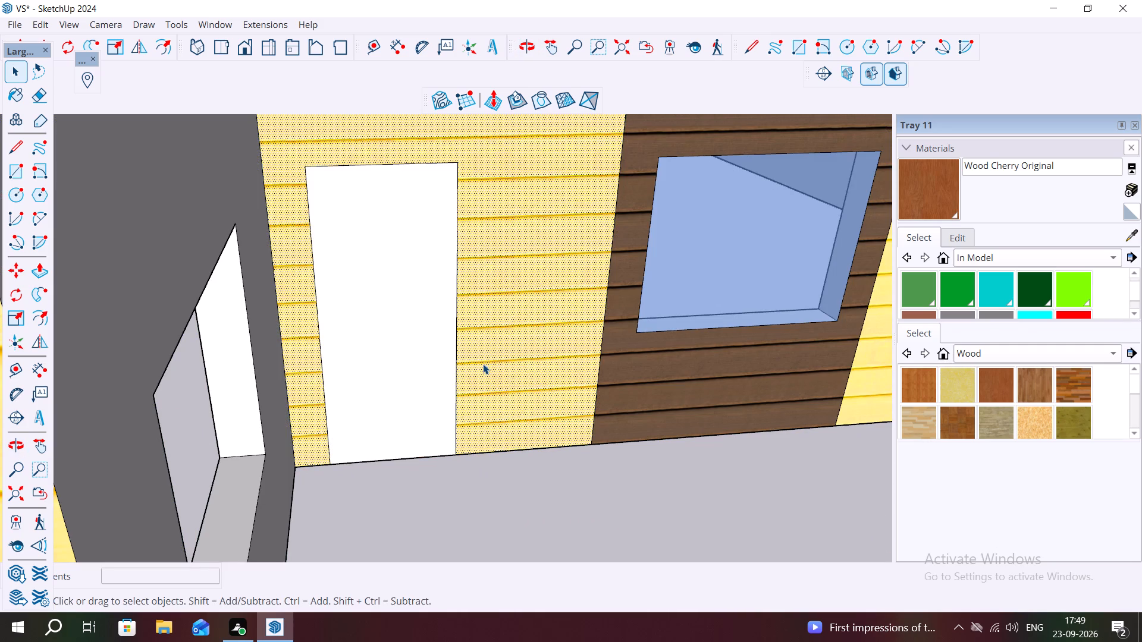
Move the whole door again by its top handle-side corner about 38' 8" onto the matching corner of the white doorway.
scroll(418, 377, "down", 16)
scroll(448, 300, "down", 4)
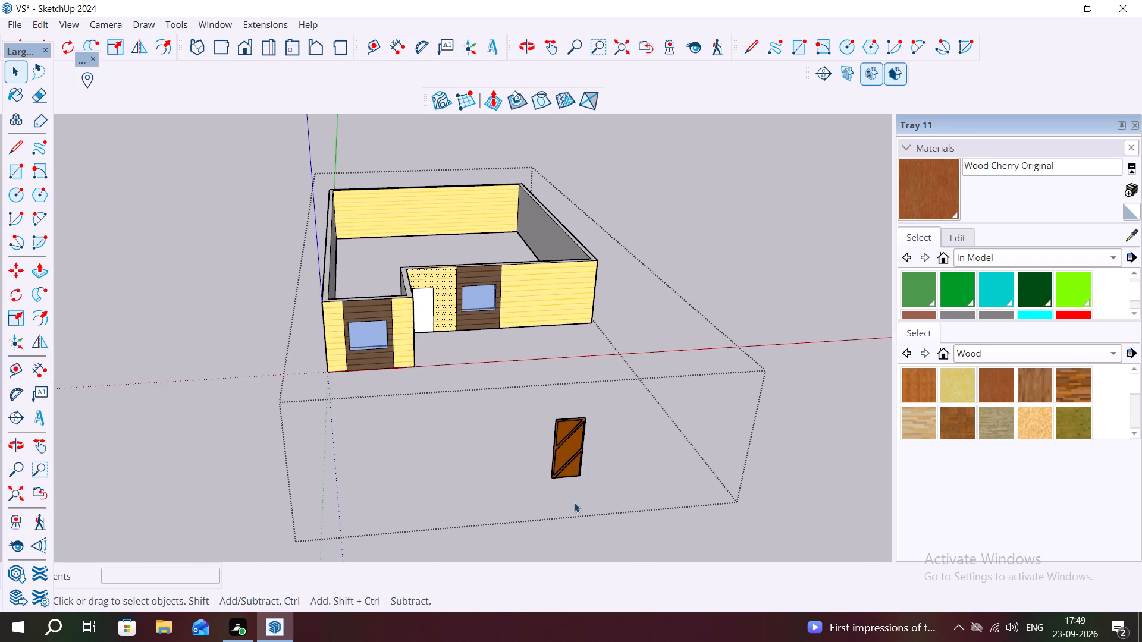
triple_click(573, 452)
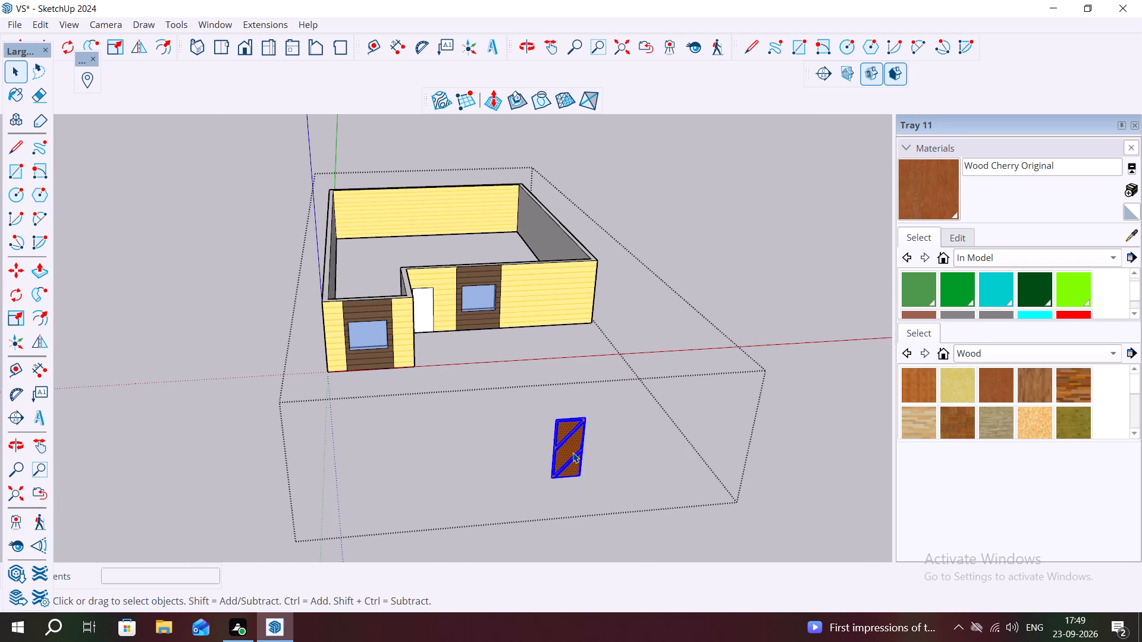
key("m")
left_click(586, 416)
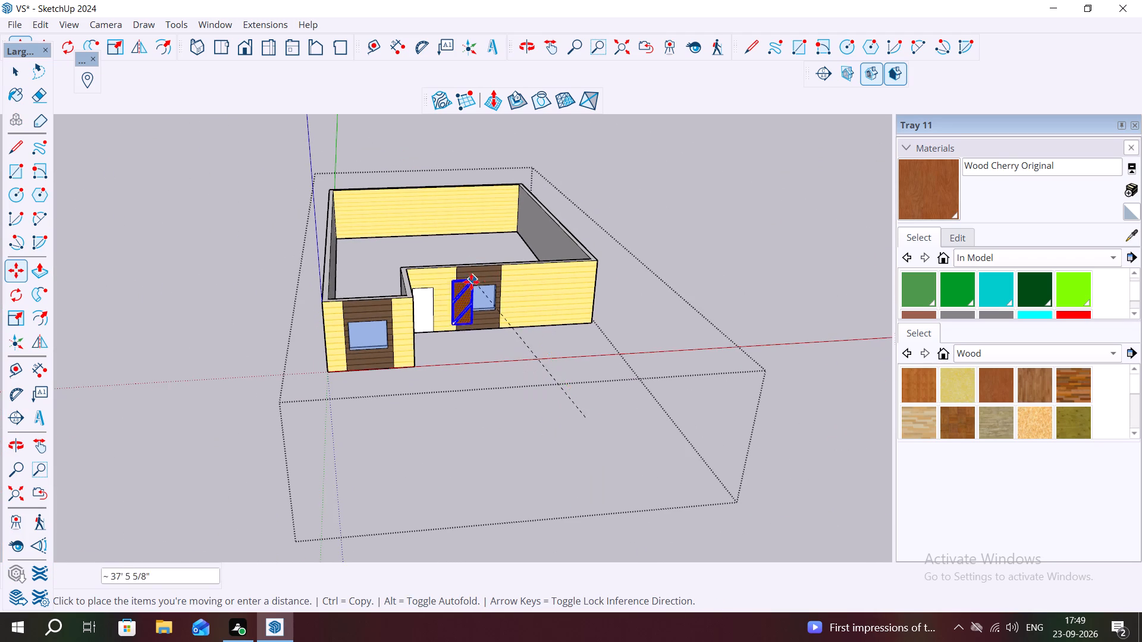
scroll(427, 291, "up", 10)
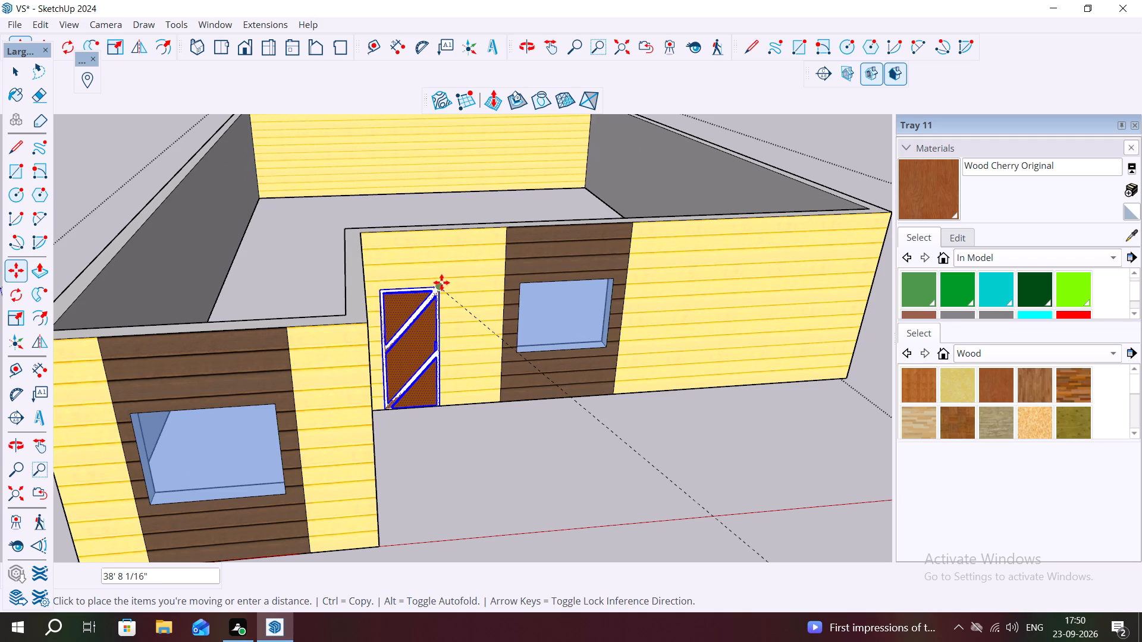
left_click(442, 279)
middle_click_drag(409, 396, 411, 301)
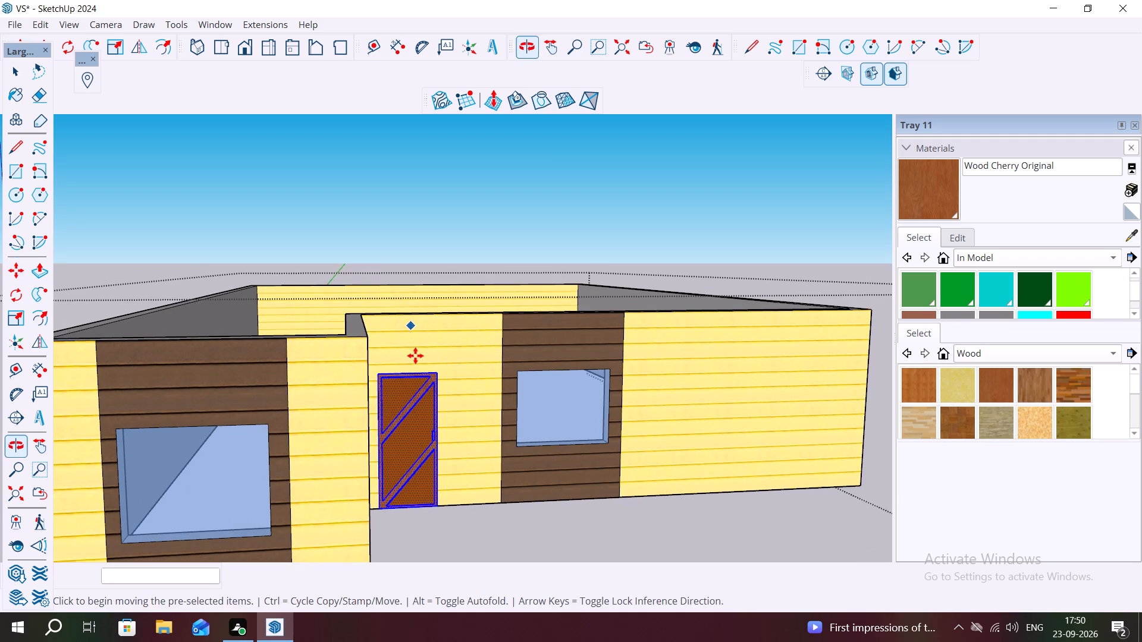
key("space")
left_click(450, 485)
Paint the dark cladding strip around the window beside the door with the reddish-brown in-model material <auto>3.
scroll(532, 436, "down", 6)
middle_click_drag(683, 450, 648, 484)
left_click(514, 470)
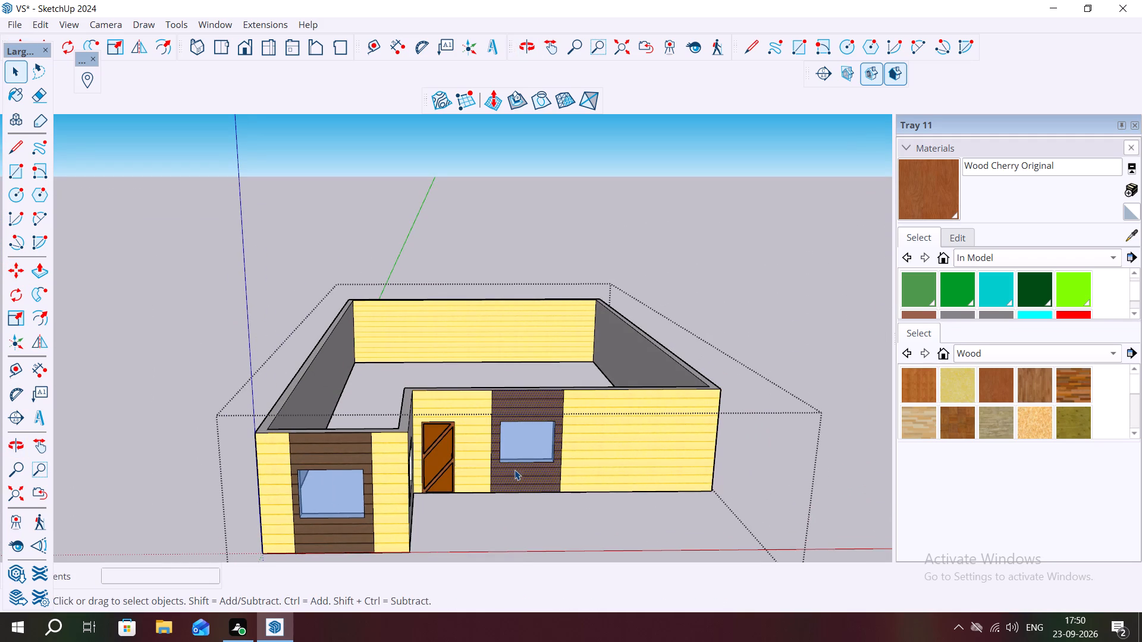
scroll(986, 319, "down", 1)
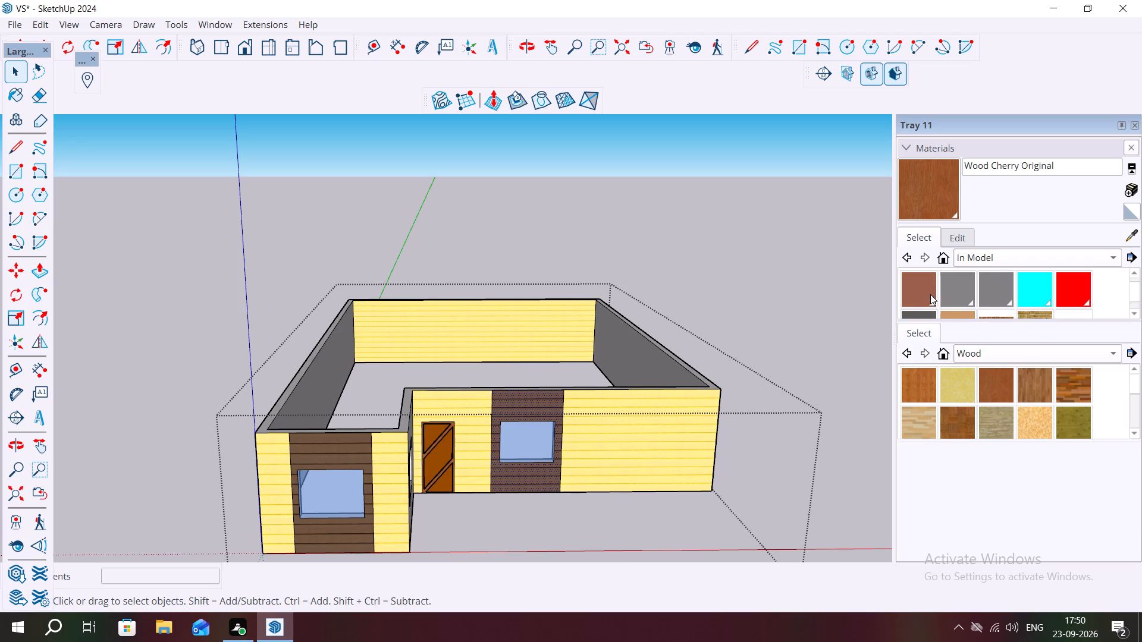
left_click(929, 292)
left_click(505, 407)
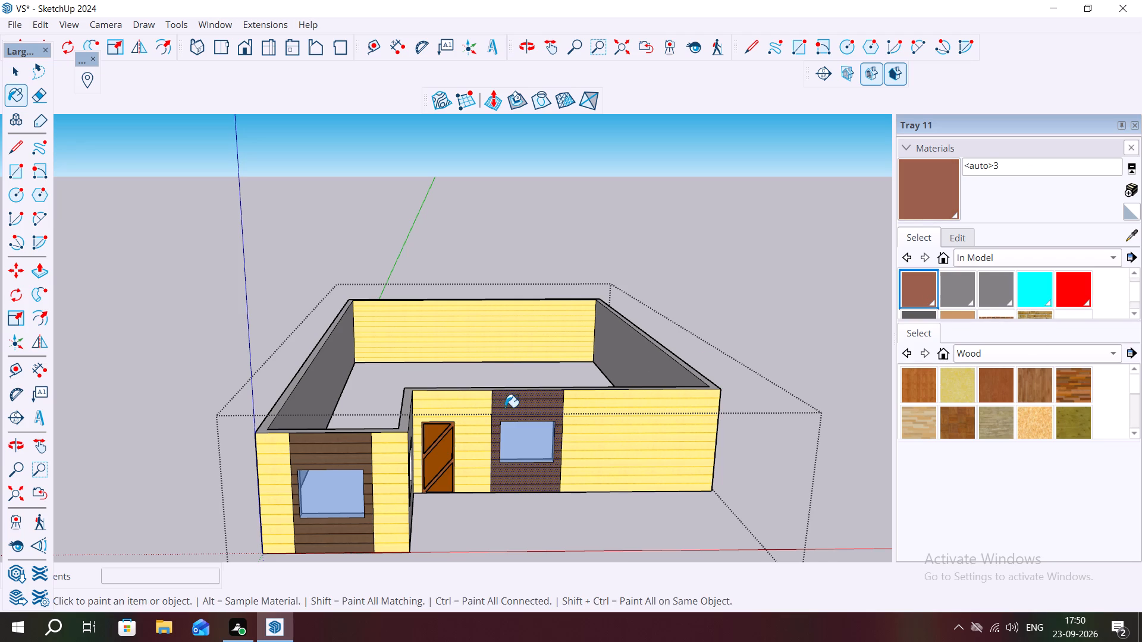
Create a lighter brown siding material based on the dark brown Material6, raising only its colour brightness.
scroll(983, 277, "down", 2)
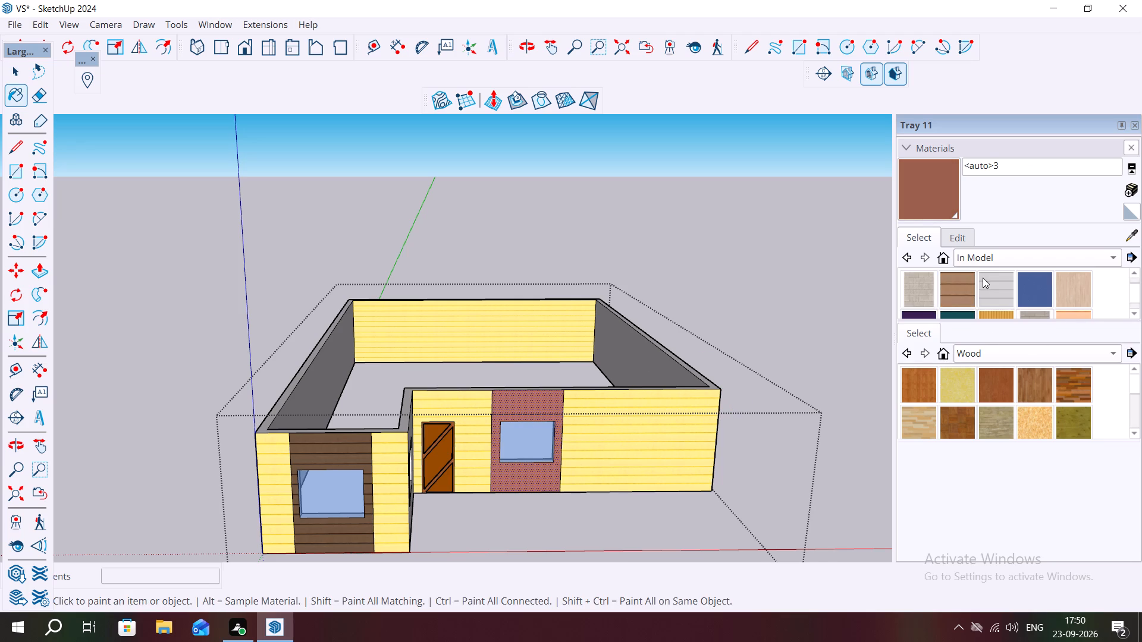
scroll(983, 287, "down", 5)
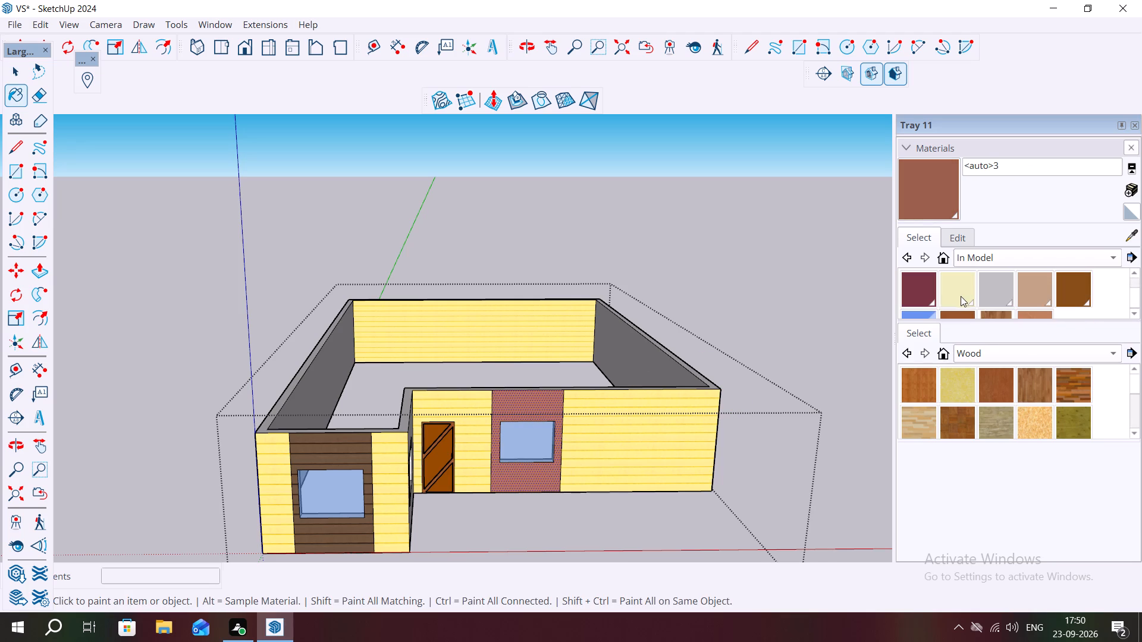
scroll(962, 295, "down", 2)
scroll(964, 294, "up", 18)
scroll(984, 291, "down", 5)
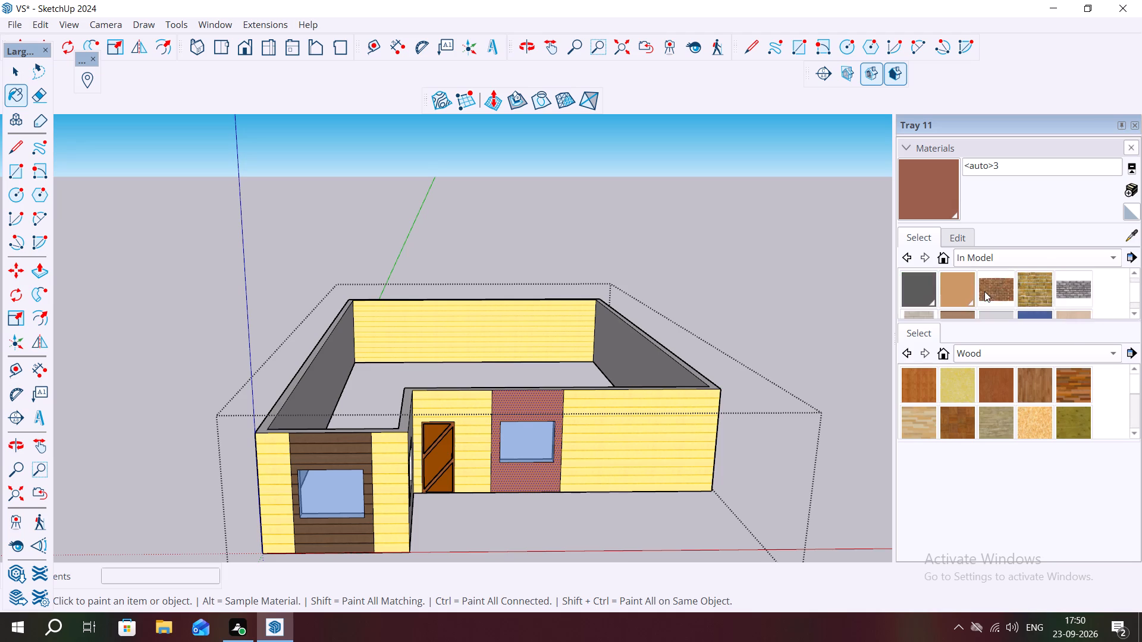
scroll(984, 291, "down", 3)
left_click(965, 289)
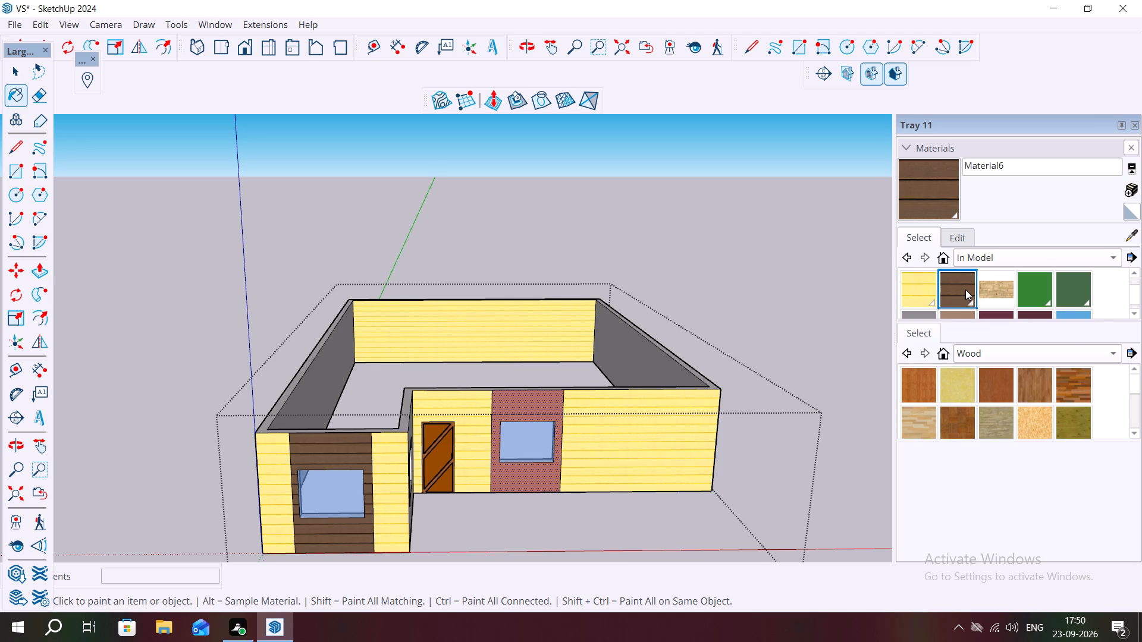
left_click(1128, 188)
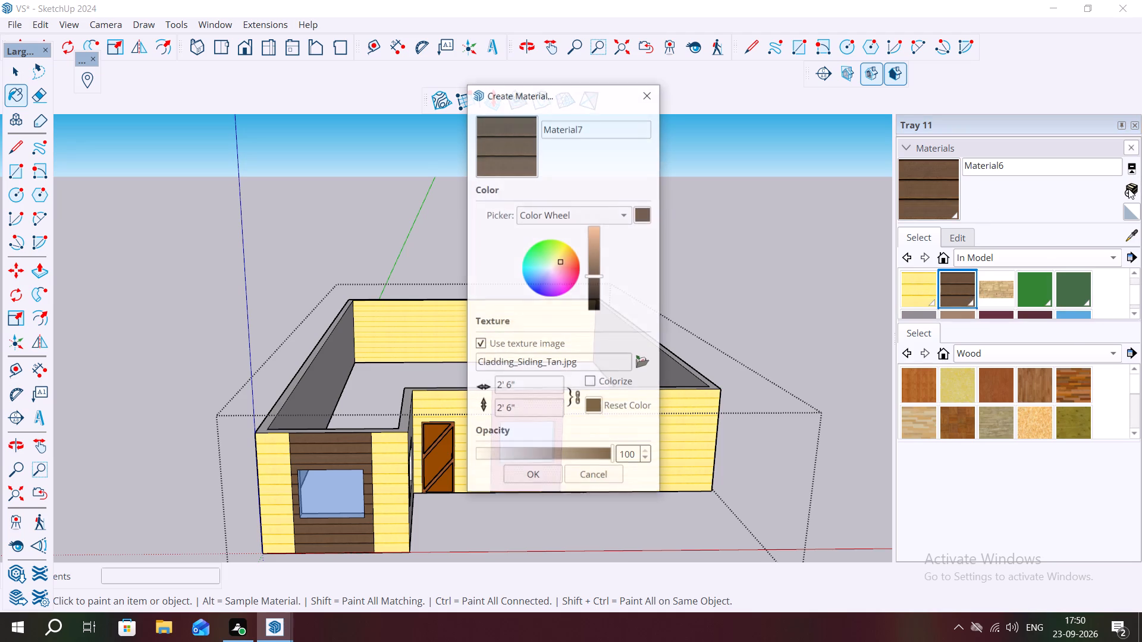
left_click(590, 260)
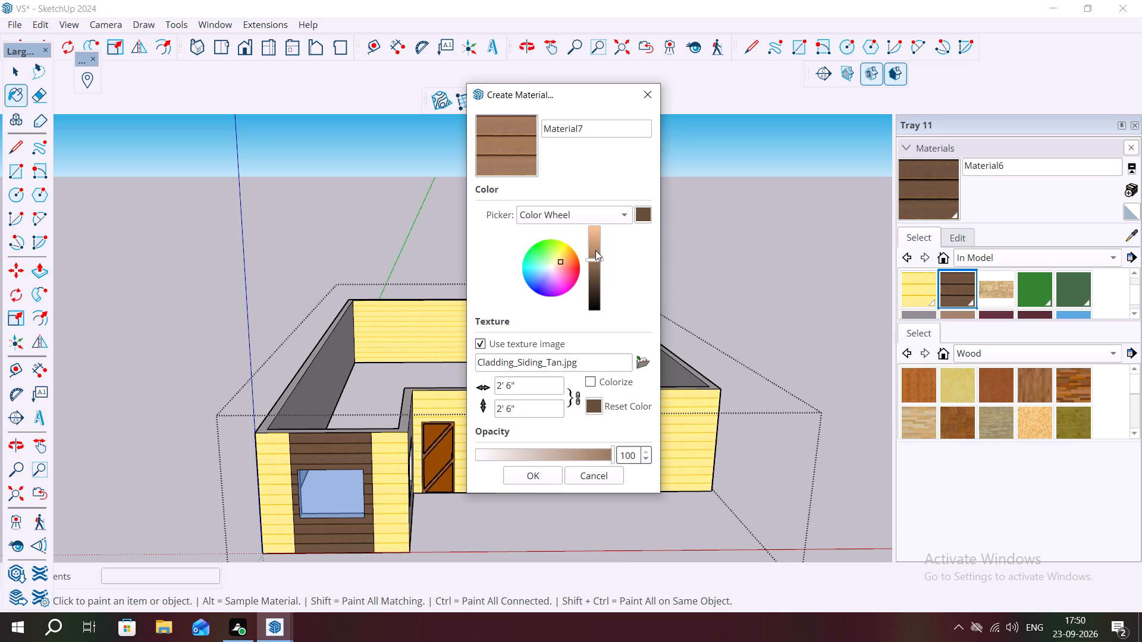
left_click(542, 474)
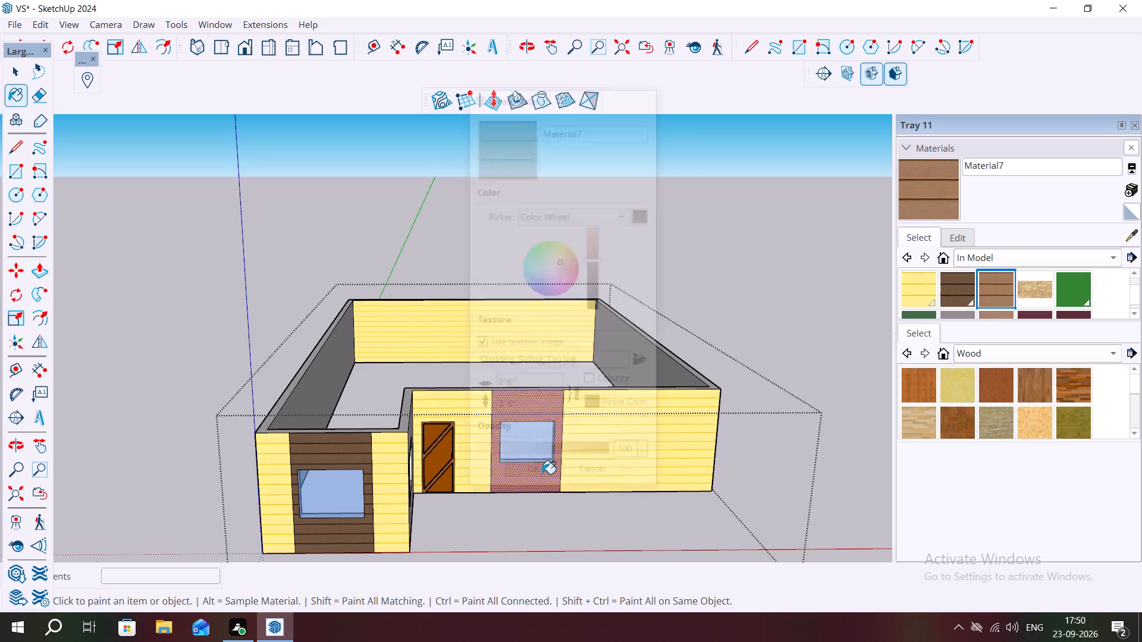
Paint the cladding strips around both front windows with the new lighter brown siding material.
left_click(541, 412)
left_click(332, 541)
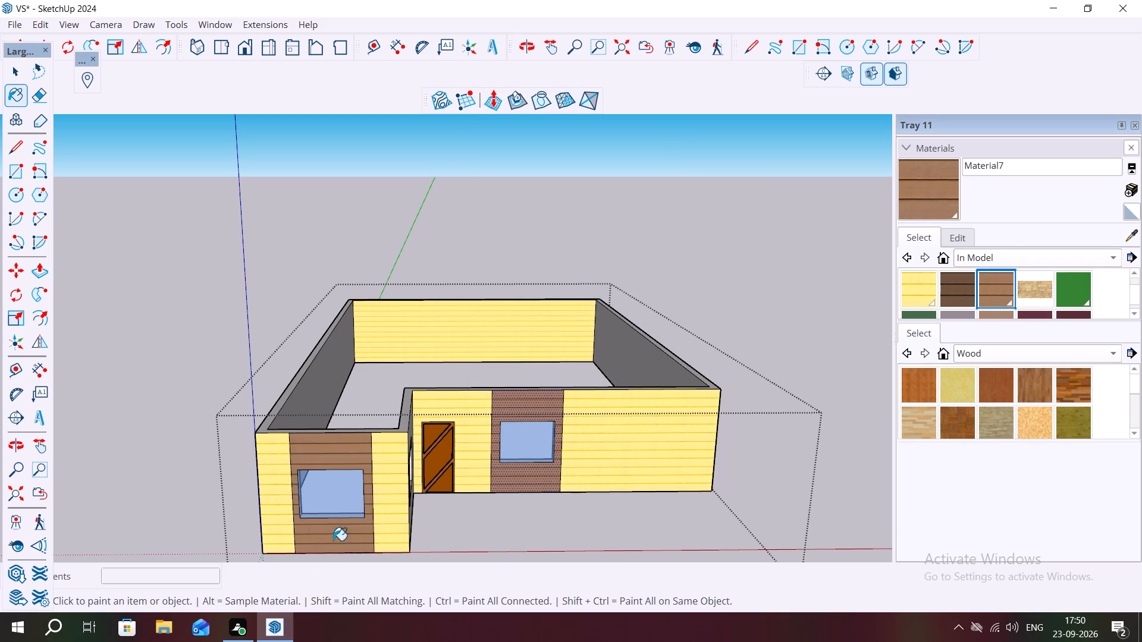
key("Escape")
key("grave")
key("Escape")
key("Escape")
key("space")
left_click(534, 527)
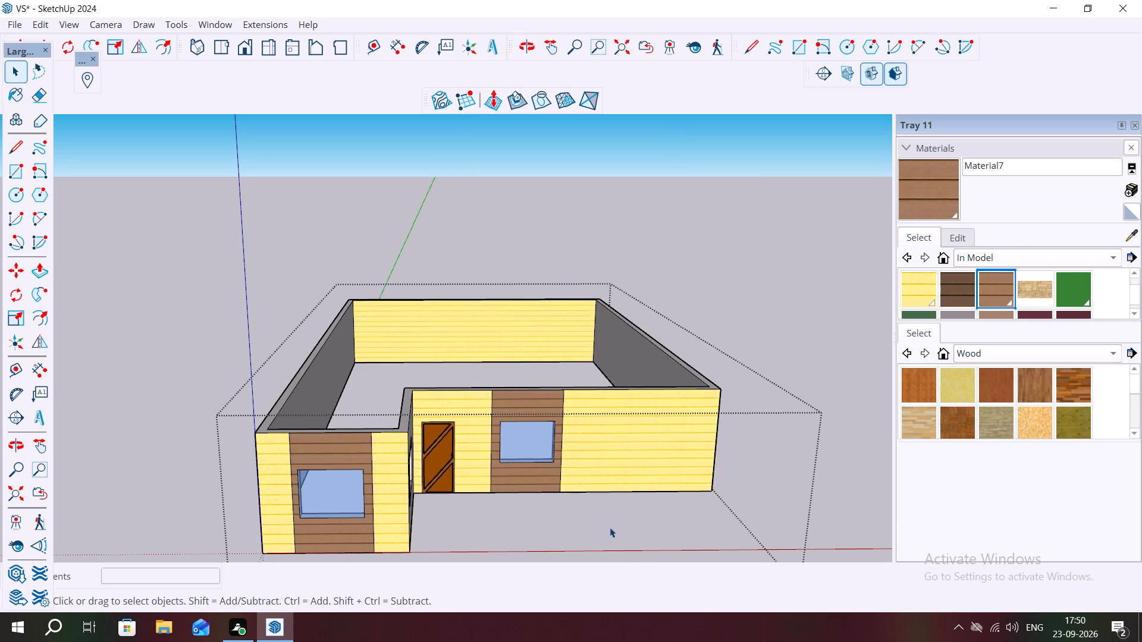
scroll(494, 466, "down", 5)
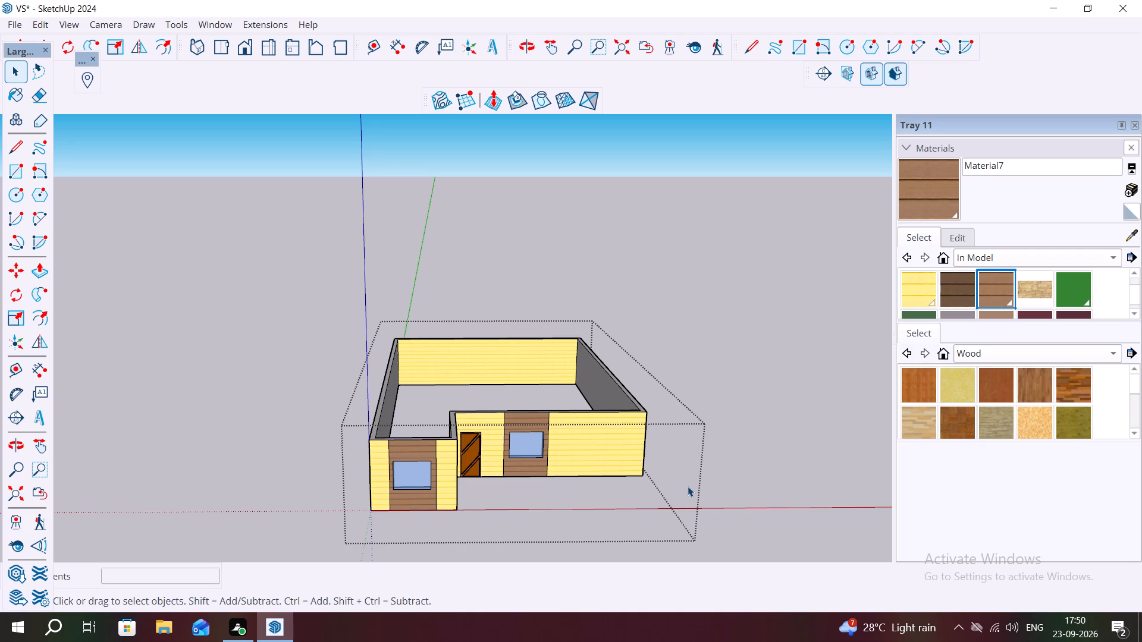
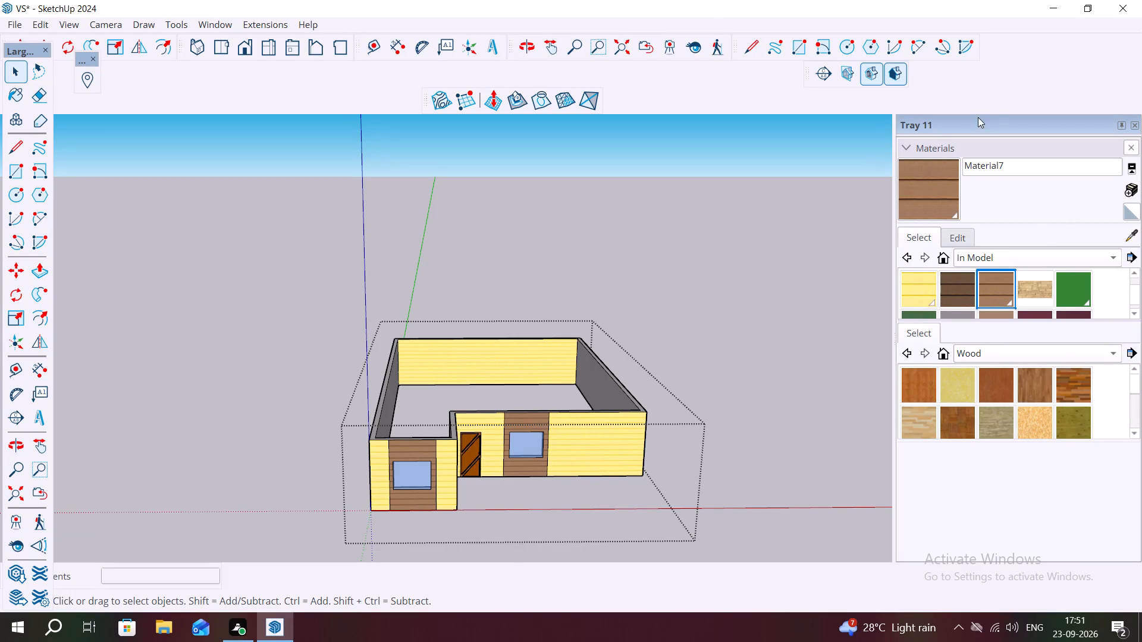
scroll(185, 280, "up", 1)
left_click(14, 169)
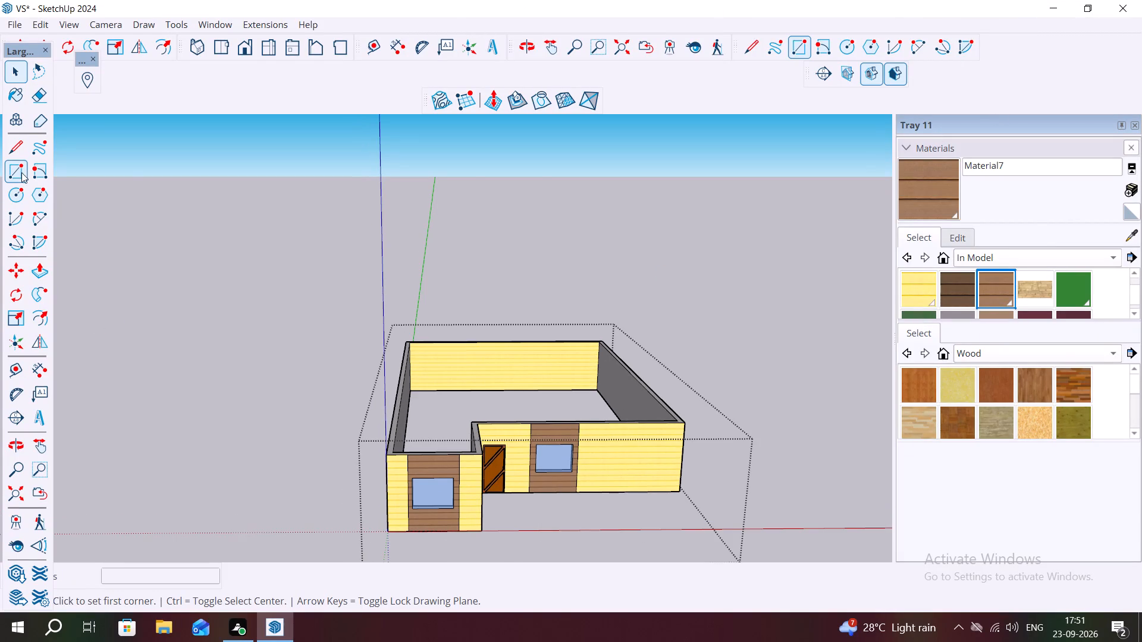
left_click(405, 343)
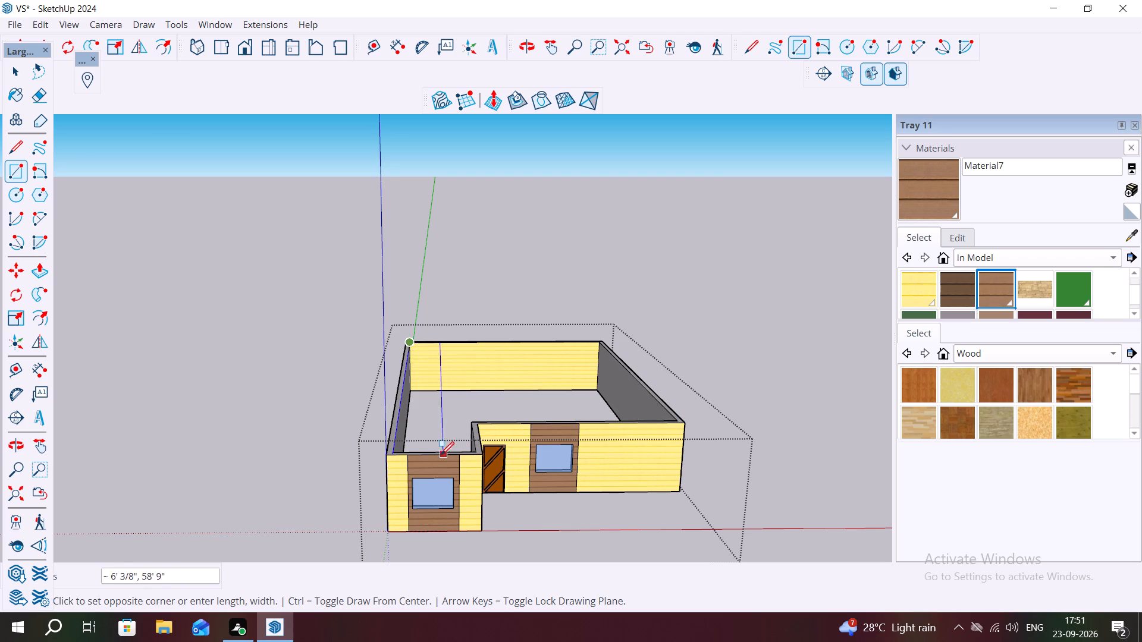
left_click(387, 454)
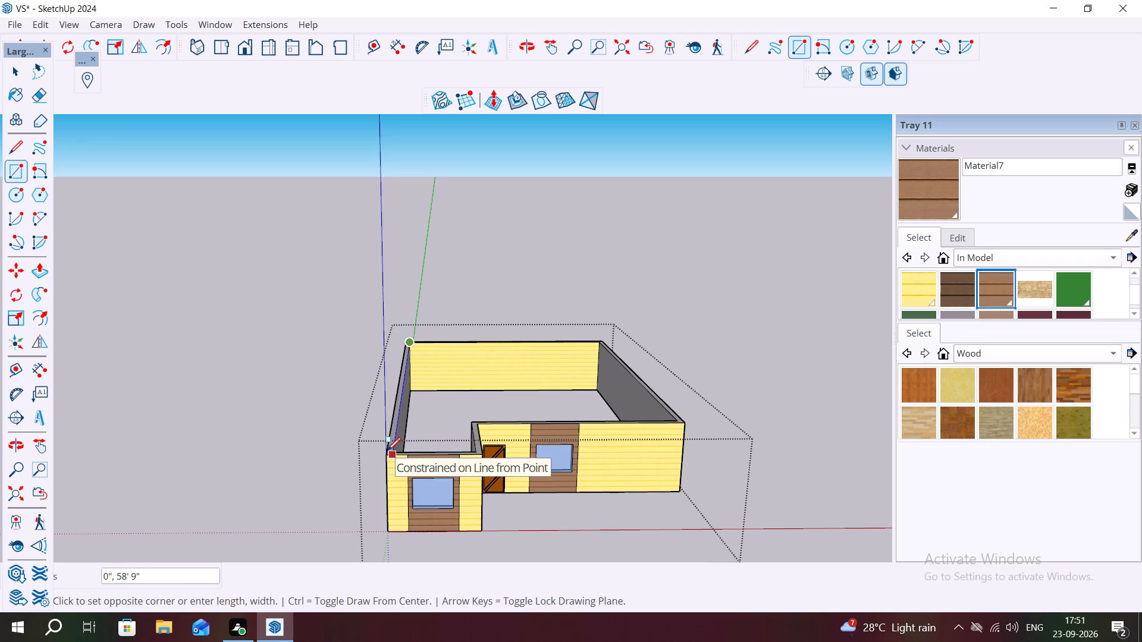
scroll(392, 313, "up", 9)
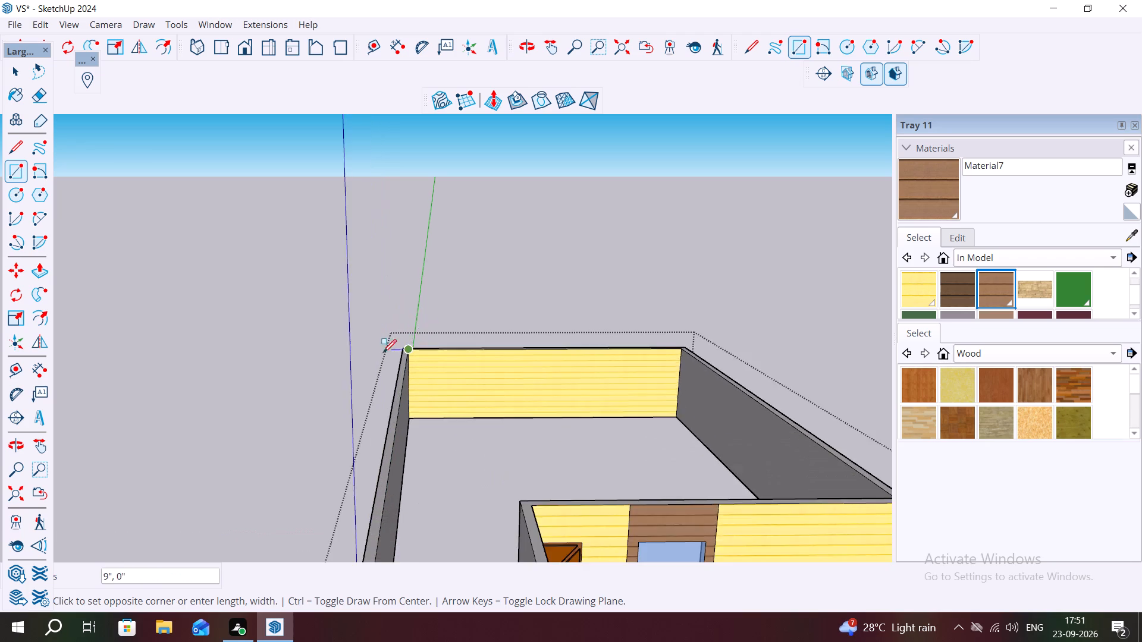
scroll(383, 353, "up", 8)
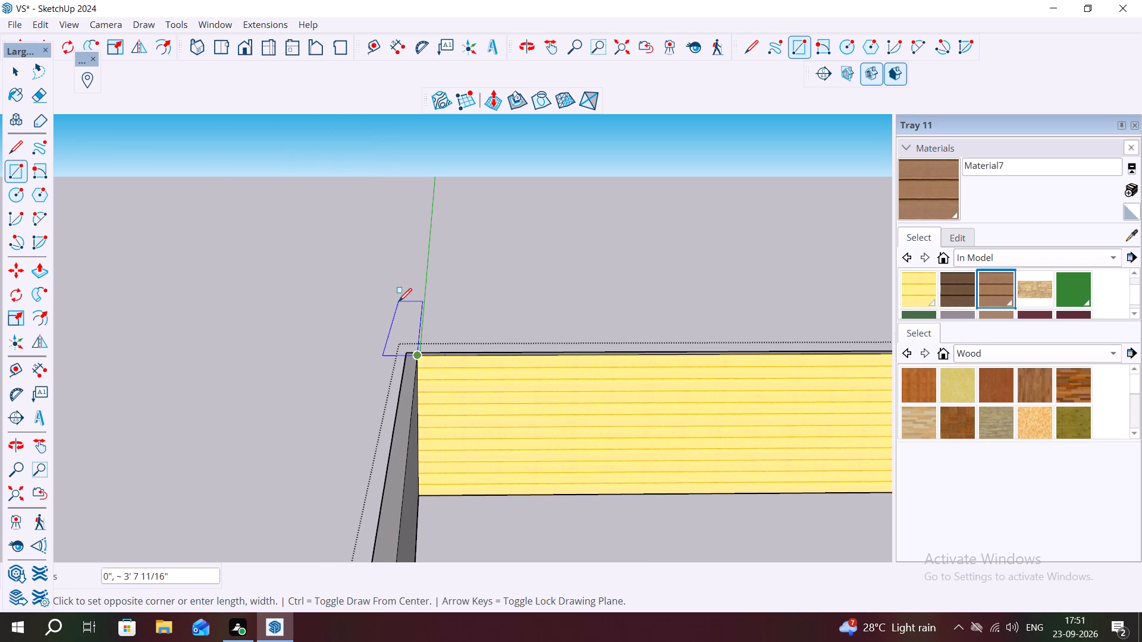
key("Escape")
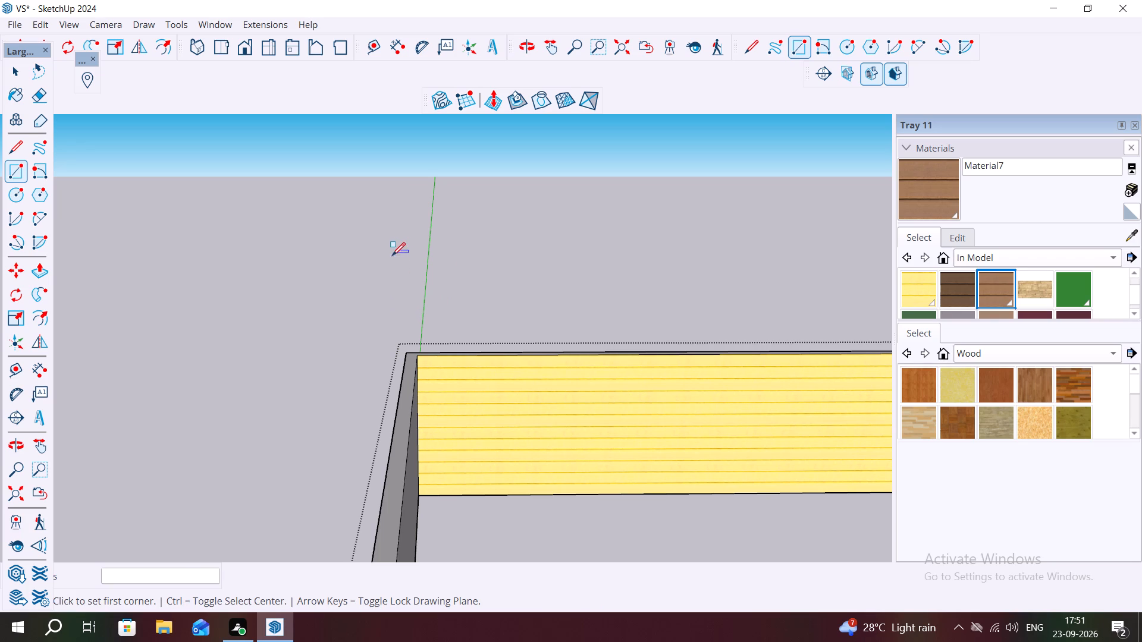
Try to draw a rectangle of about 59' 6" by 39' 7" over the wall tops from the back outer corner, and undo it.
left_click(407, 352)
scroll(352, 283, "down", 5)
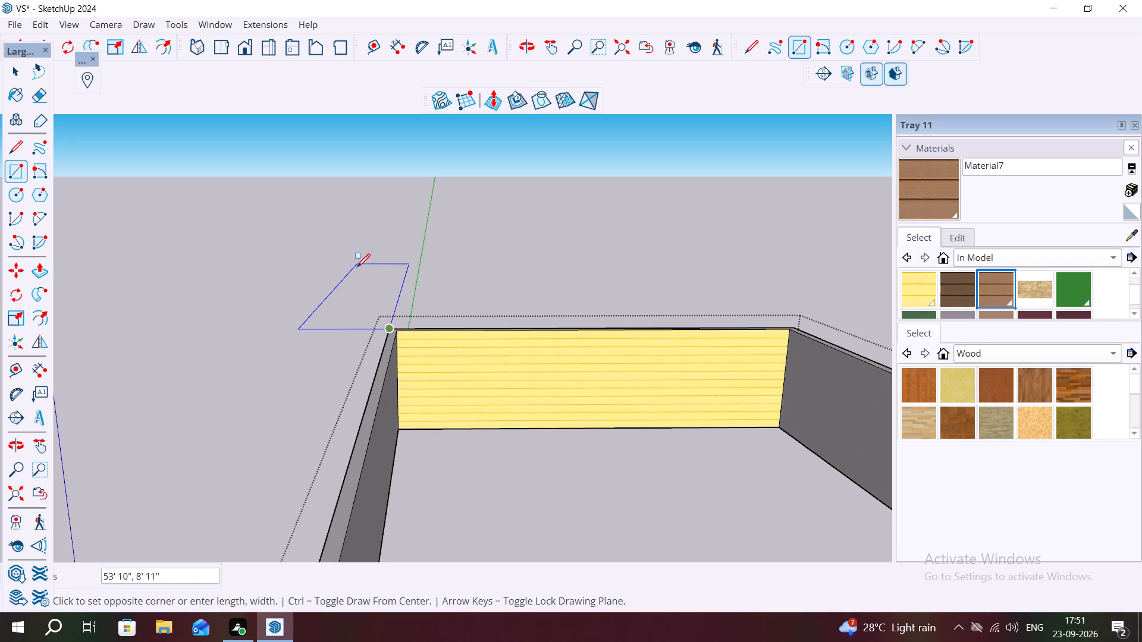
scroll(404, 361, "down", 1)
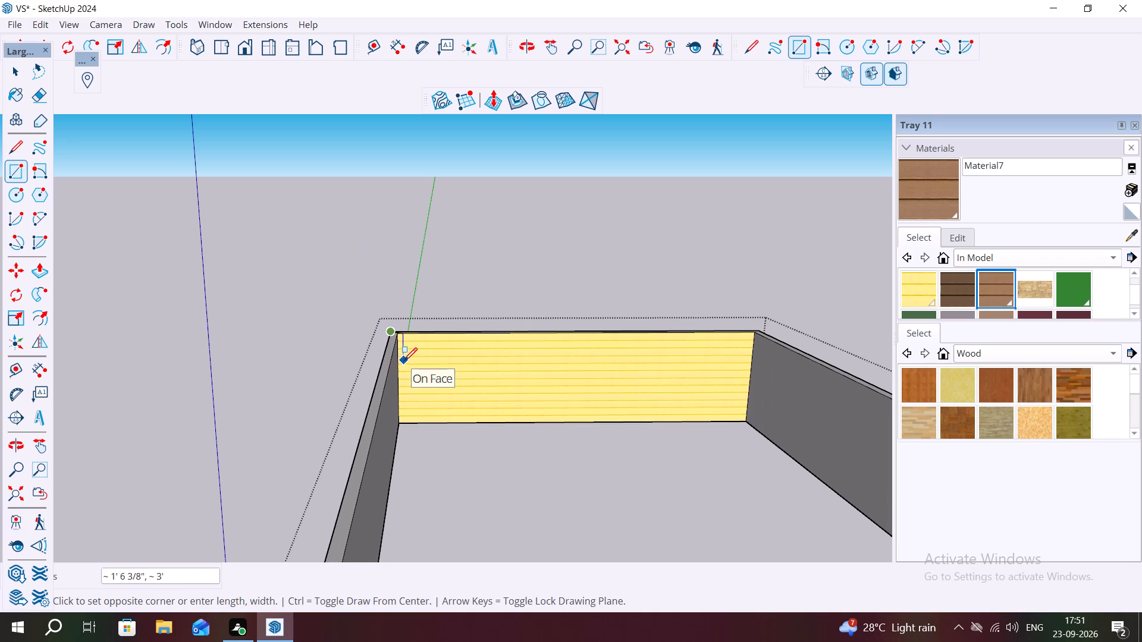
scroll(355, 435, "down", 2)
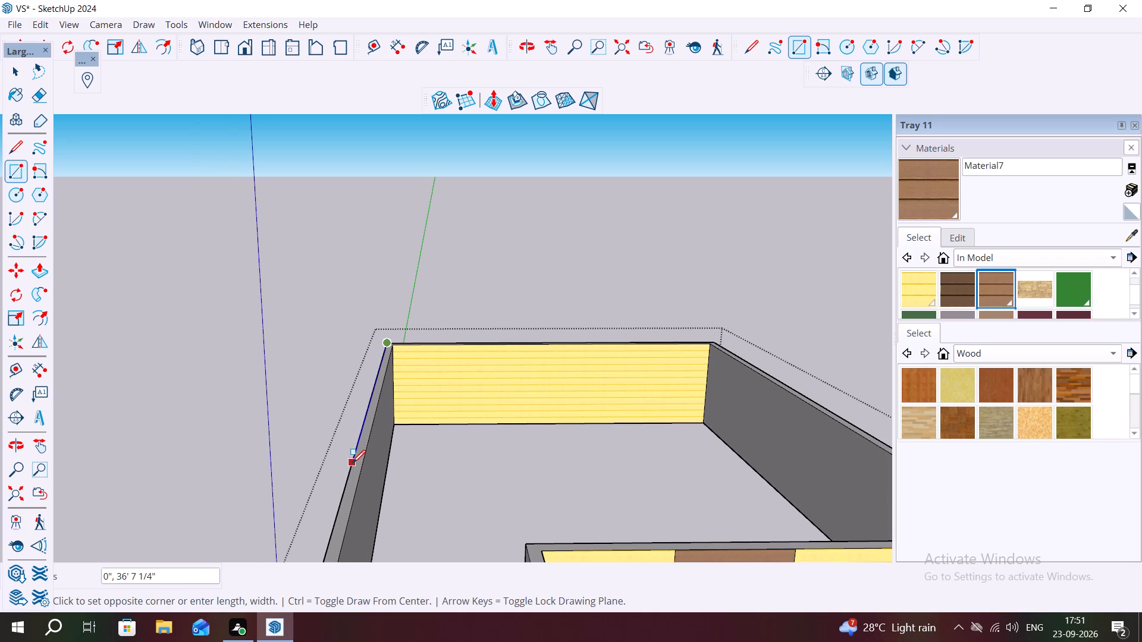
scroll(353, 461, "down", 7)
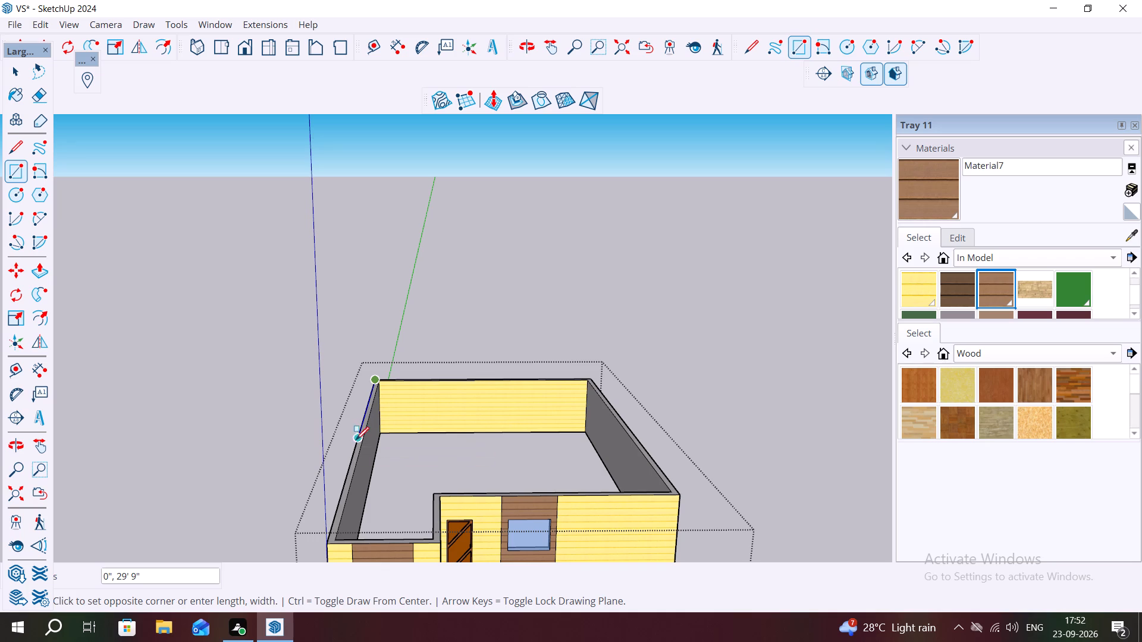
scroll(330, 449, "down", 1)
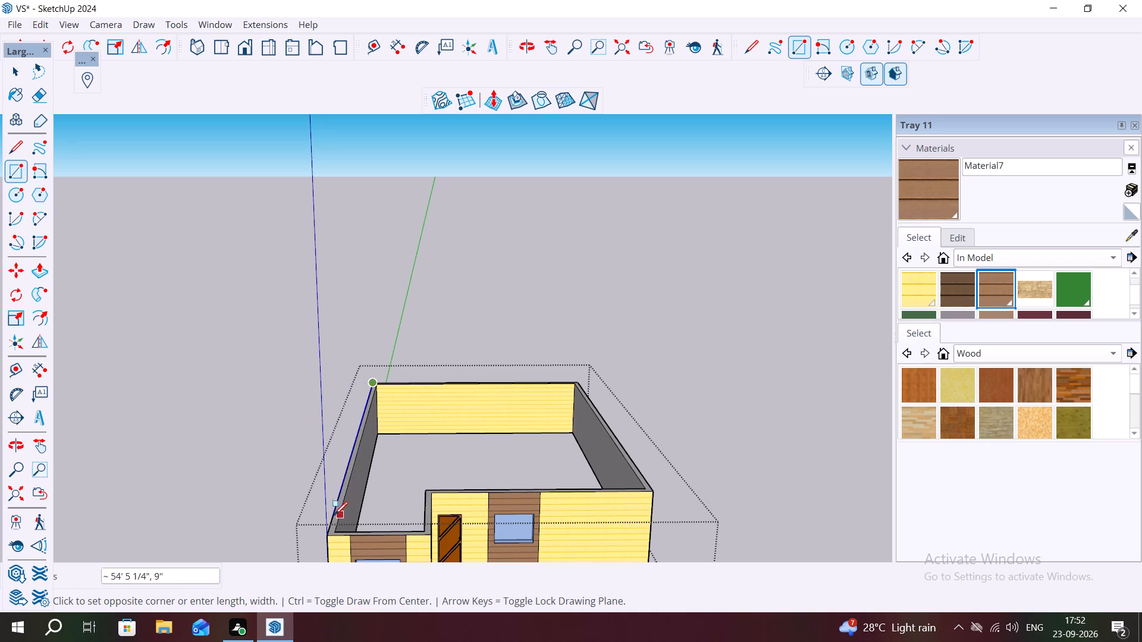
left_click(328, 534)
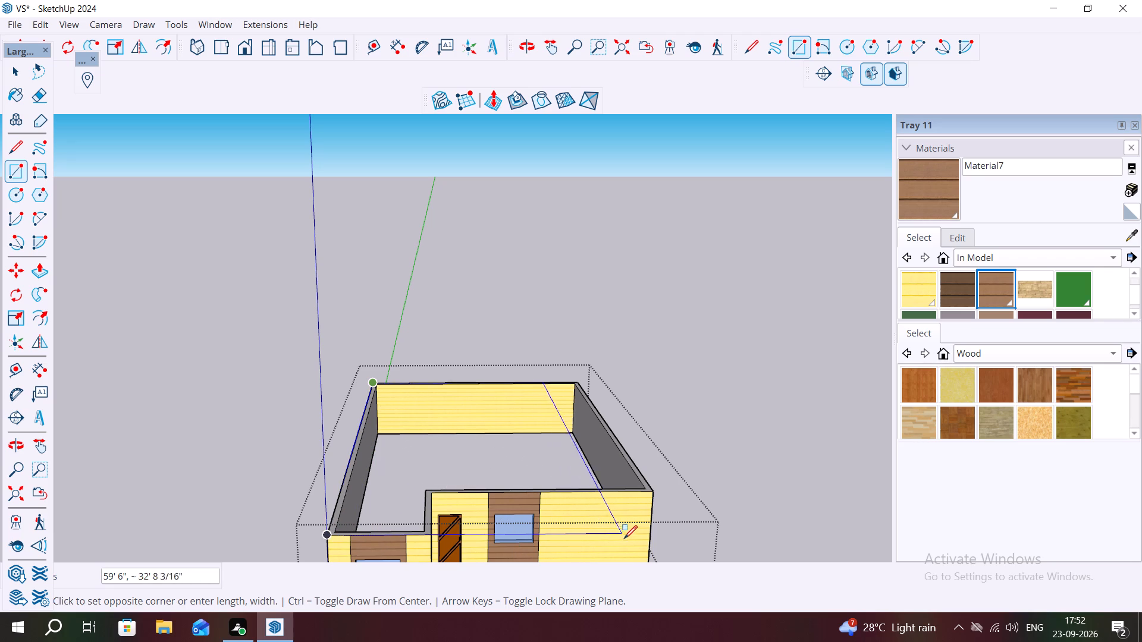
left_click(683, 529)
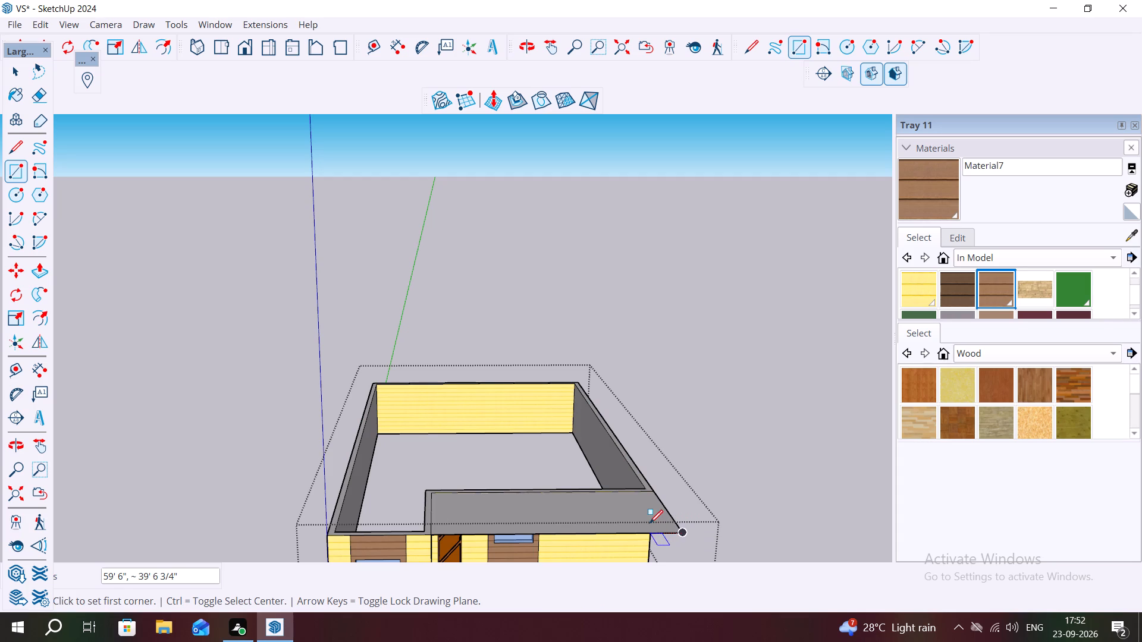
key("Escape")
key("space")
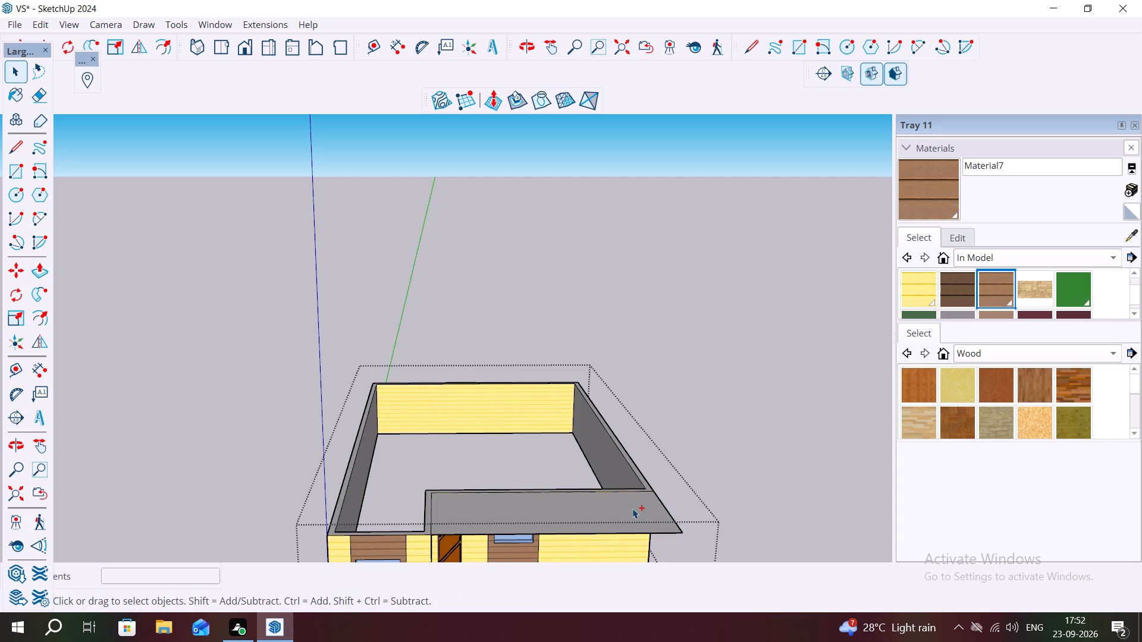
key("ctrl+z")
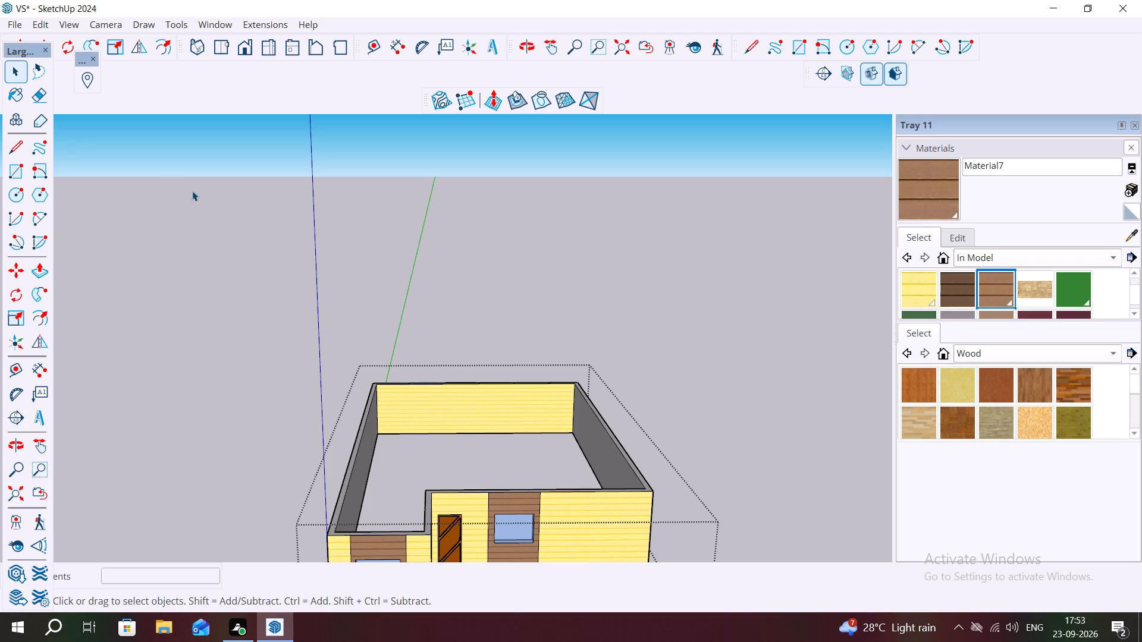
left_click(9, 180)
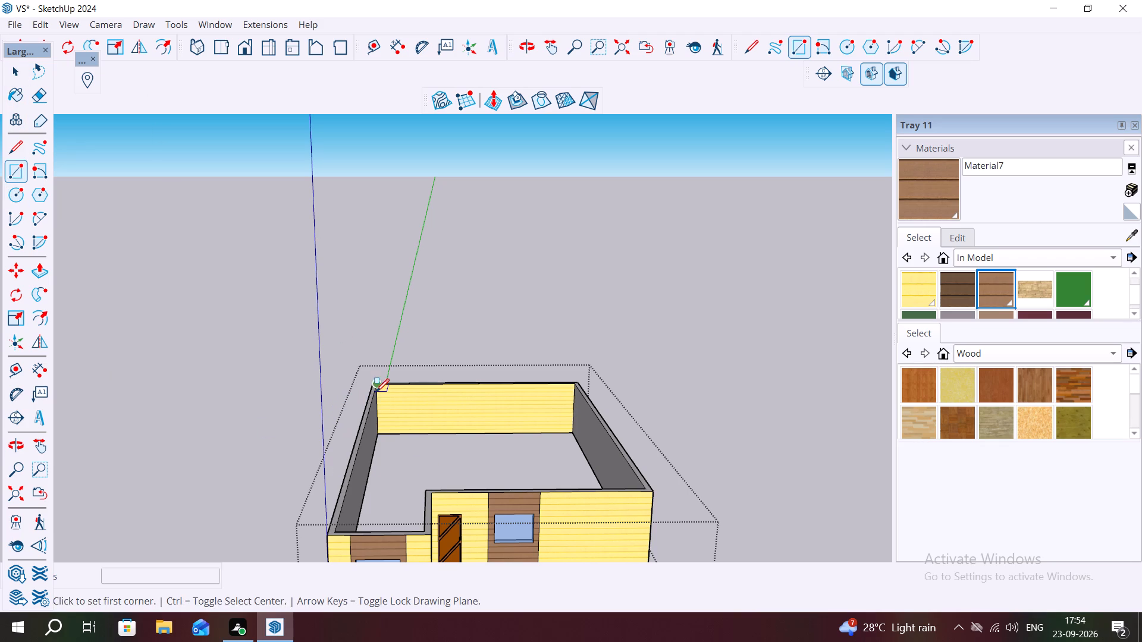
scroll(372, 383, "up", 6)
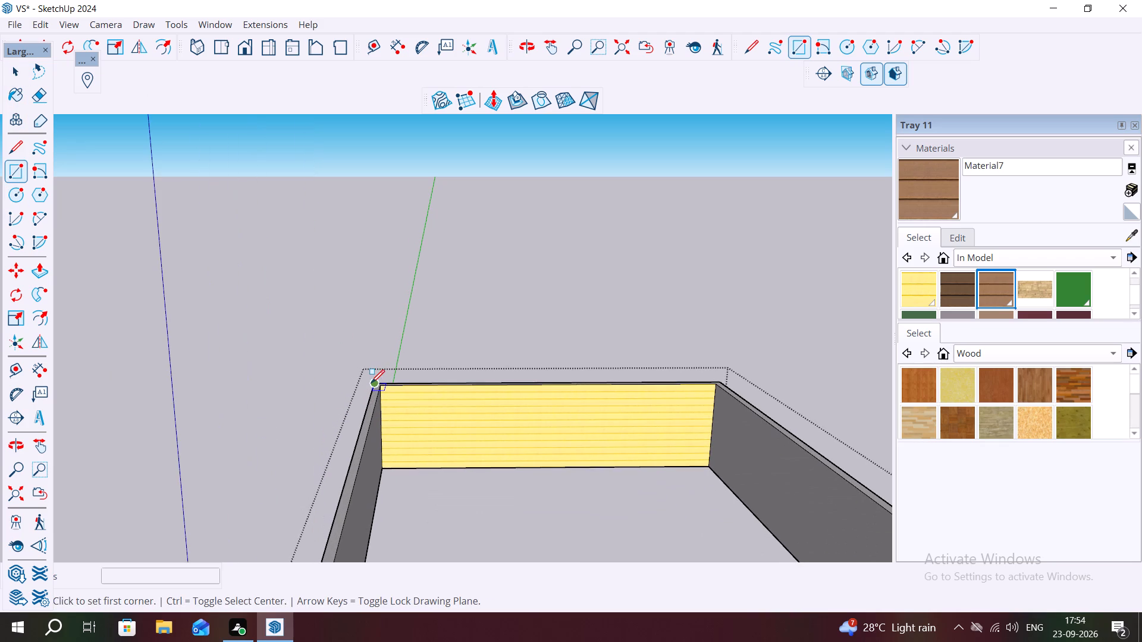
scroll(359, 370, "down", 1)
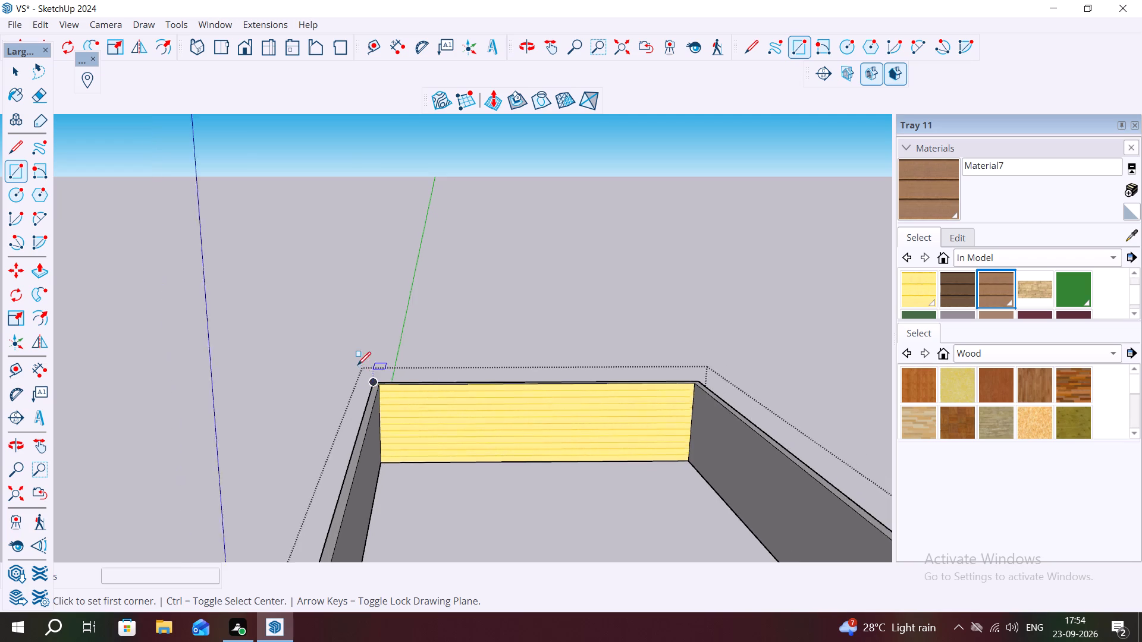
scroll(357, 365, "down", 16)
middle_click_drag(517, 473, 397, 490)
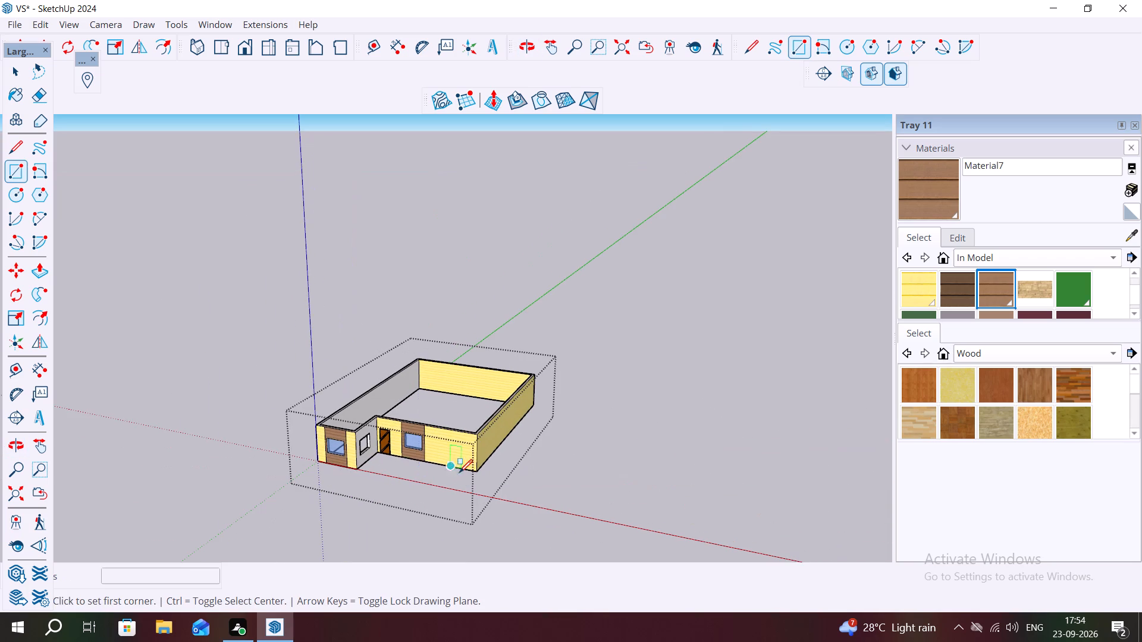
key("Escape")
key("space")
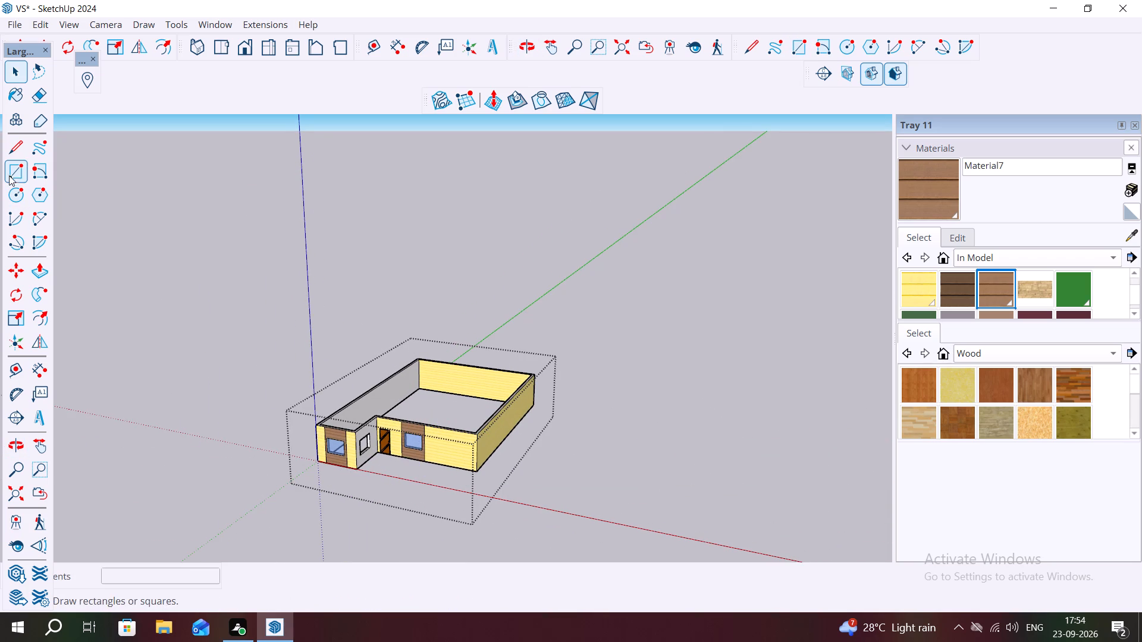
Draw a 30' by 58' rectangle flat on the ground beside the house, clear of its walls.
left_click(17, 173)
middle_click_drag(598, 501, 652, 515)
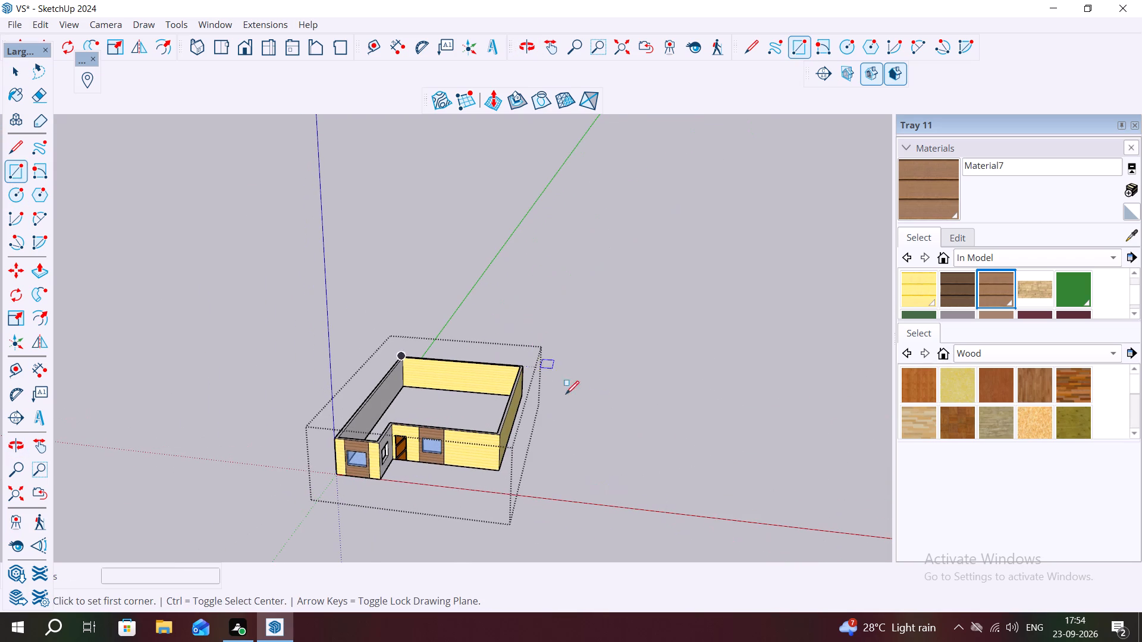
left_click(637, 413)
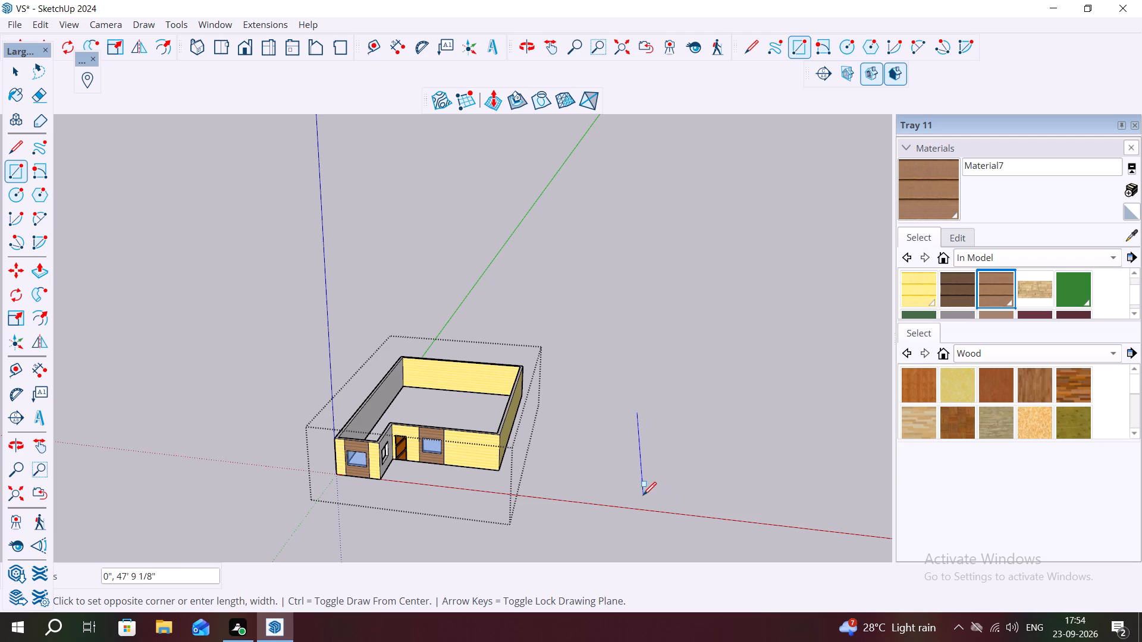
type("38")
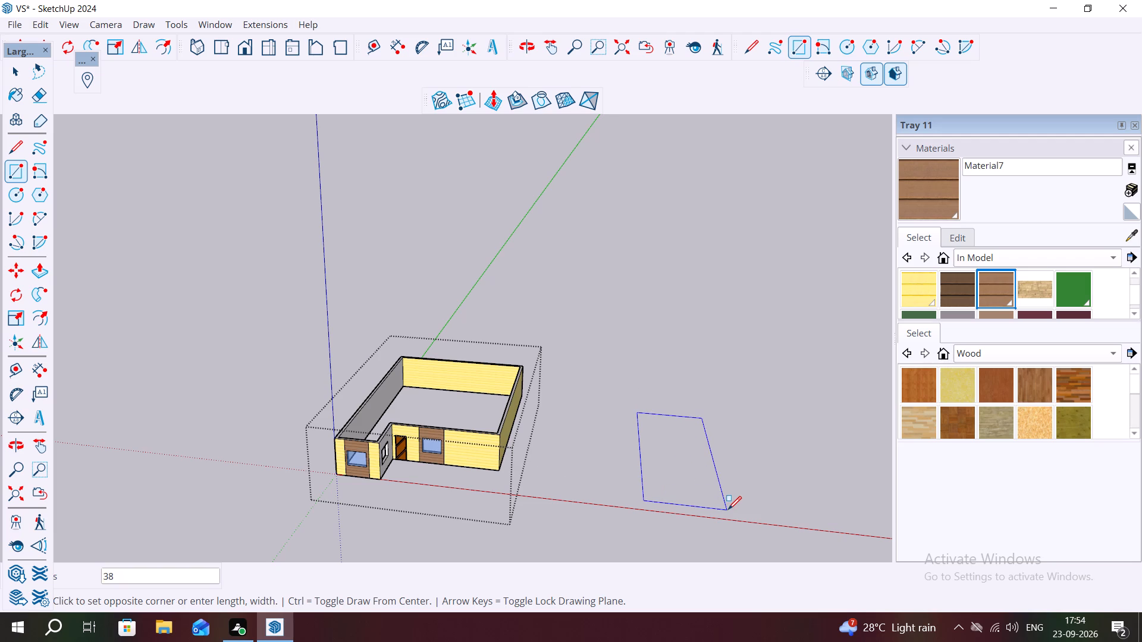
key("BackSpace")
key("0")
type("',")
key("5")
type("8'")
key("Return")
key("space")
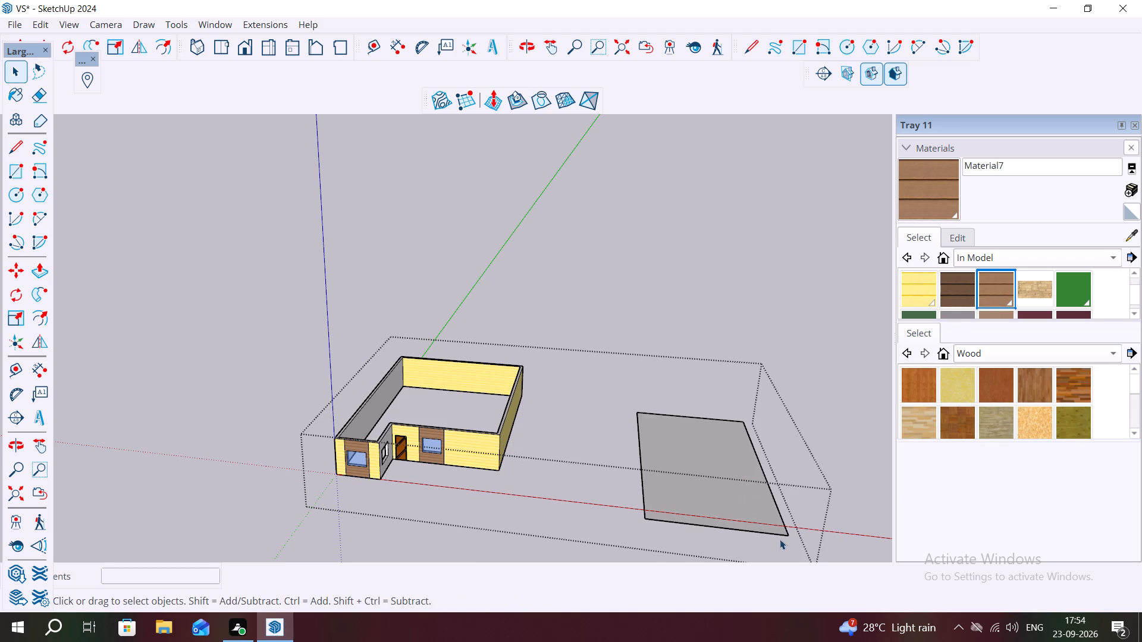
Make a group of the new ground rectangle's face and edges.
left_click(773, 530)
double_click(773, 530)
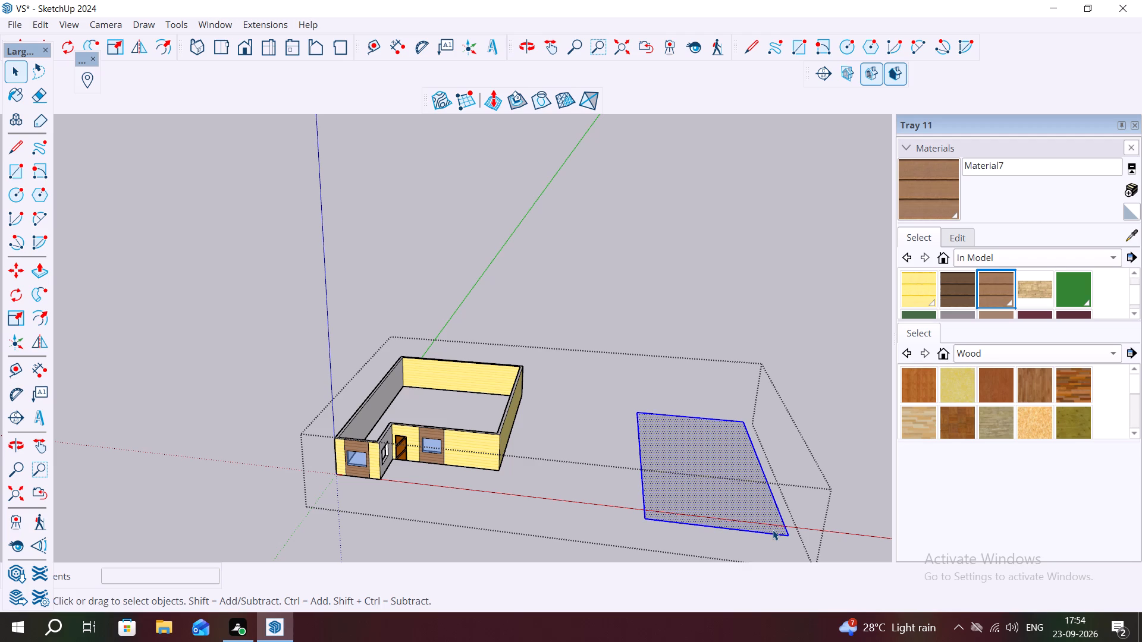
right_click(773, 528)
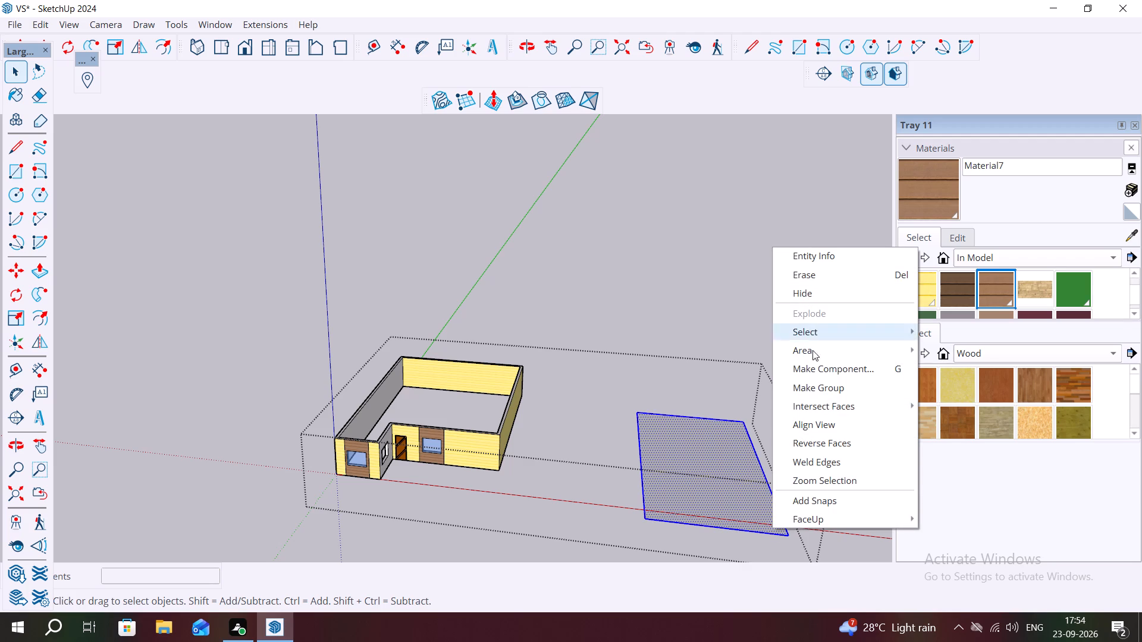
left_click(811, 384)
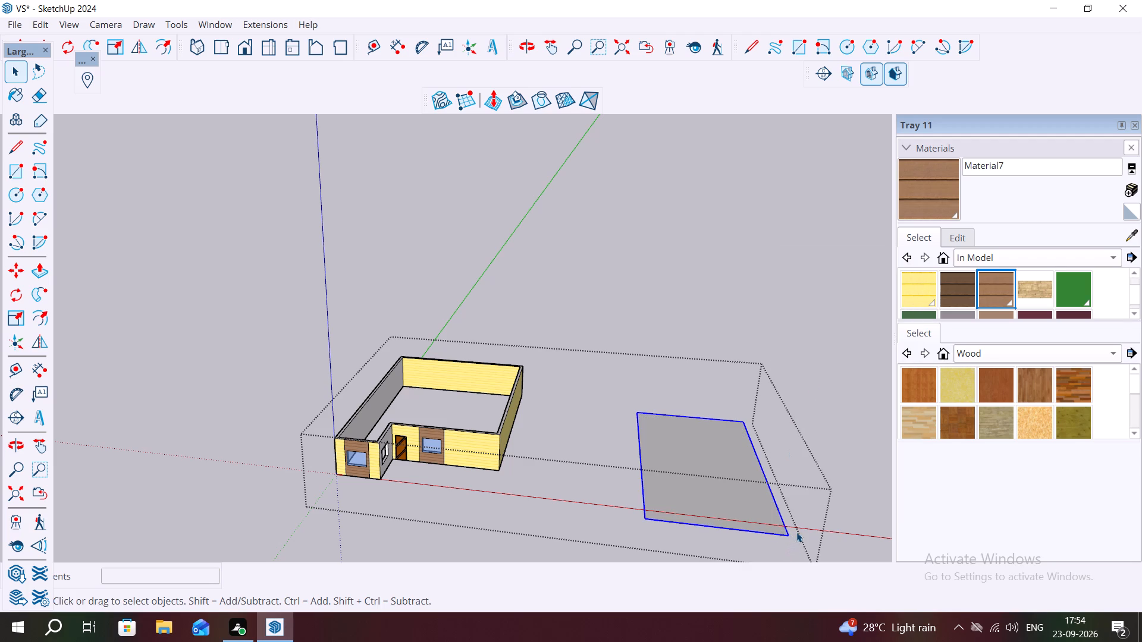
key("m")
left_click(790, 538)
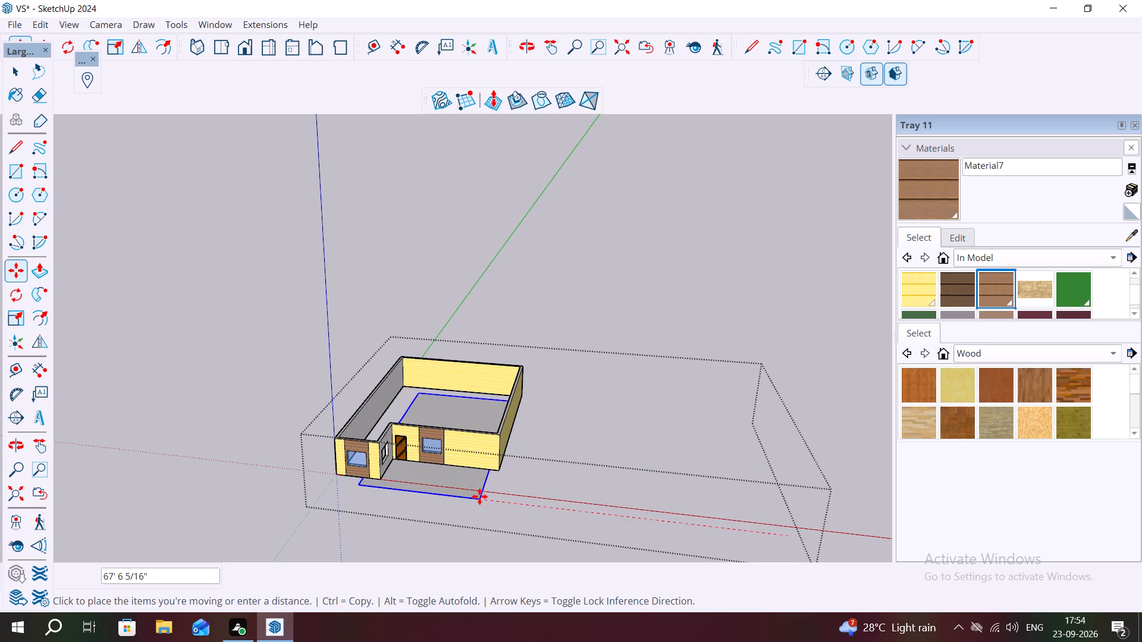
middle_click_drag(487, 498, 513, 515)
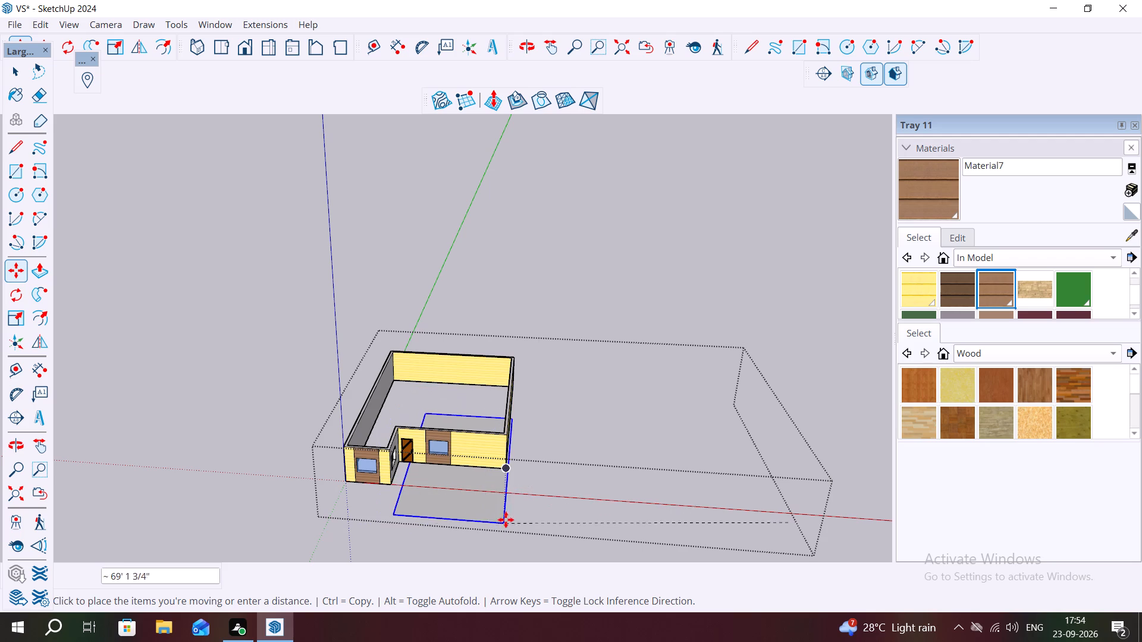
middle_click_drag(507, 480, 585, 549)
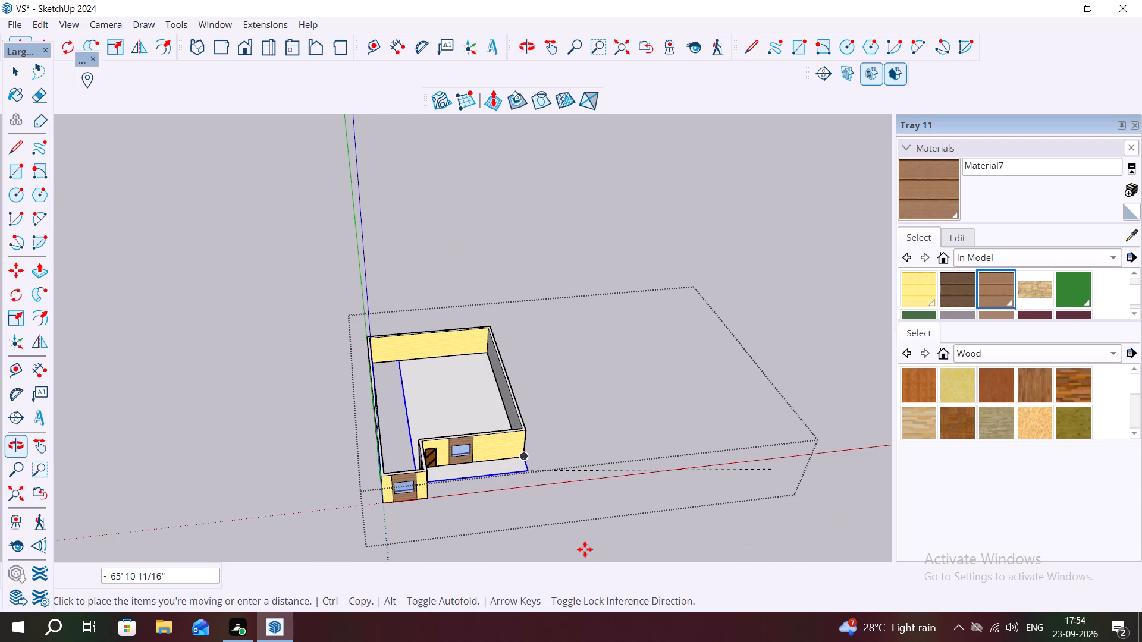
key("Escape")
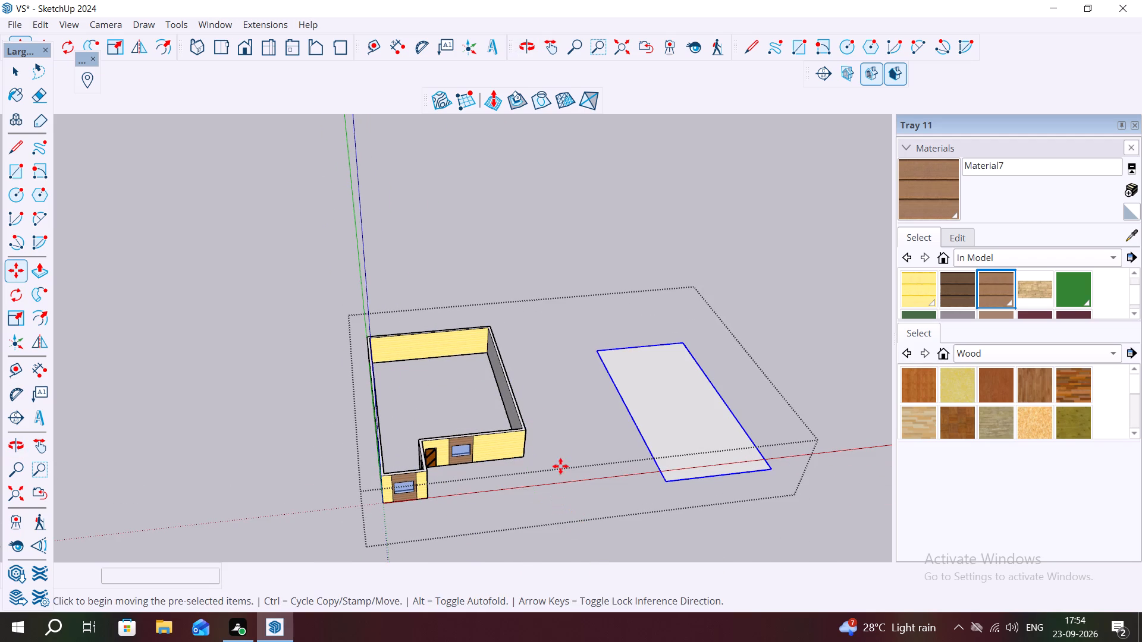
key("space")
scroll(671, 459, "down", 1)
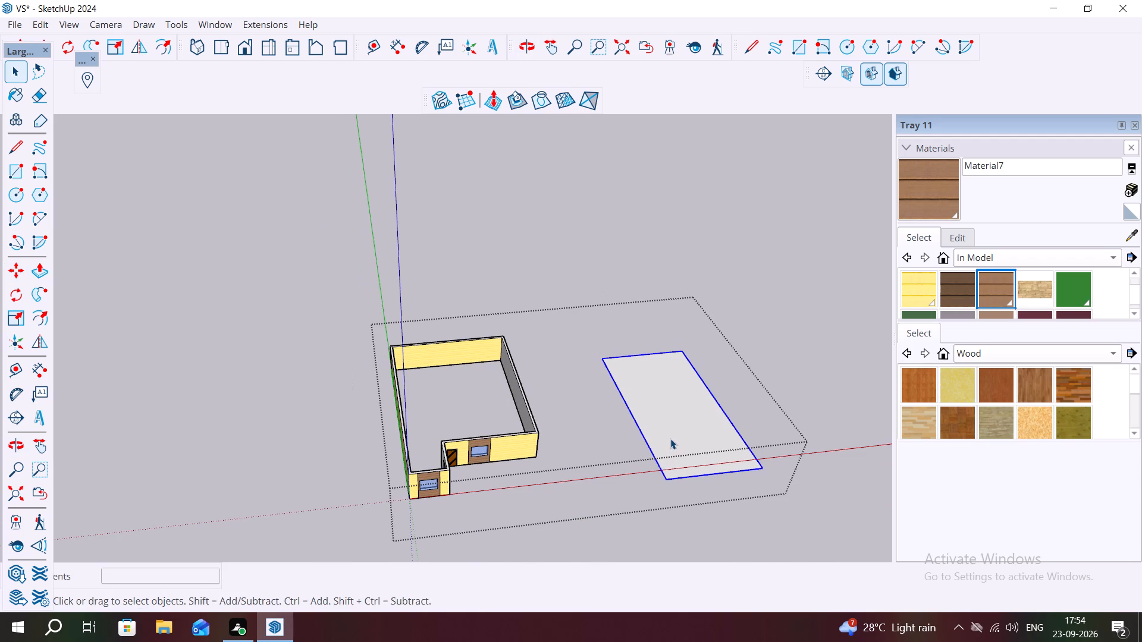
Delete the grouped 30' by 58' rectangle on the ground beside the house, including its face and edges.
key("space")
left_click(668, 448)
left_click(636, 499)
left_click(563, 493)
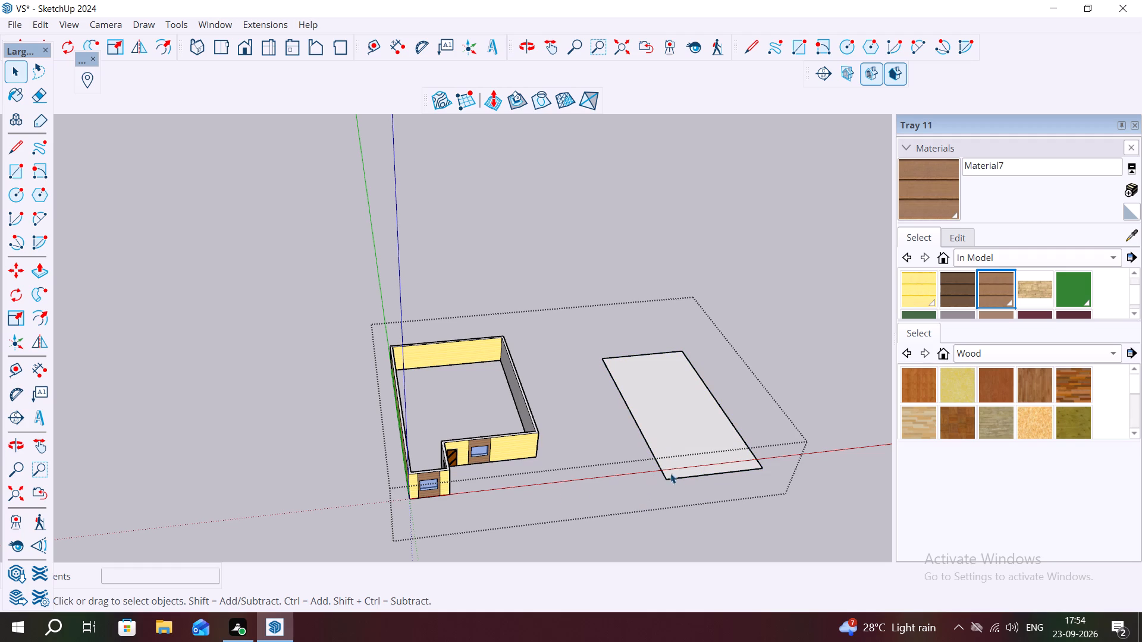
left_click(704, 467)
left_click(704, 467)
key("Delete")
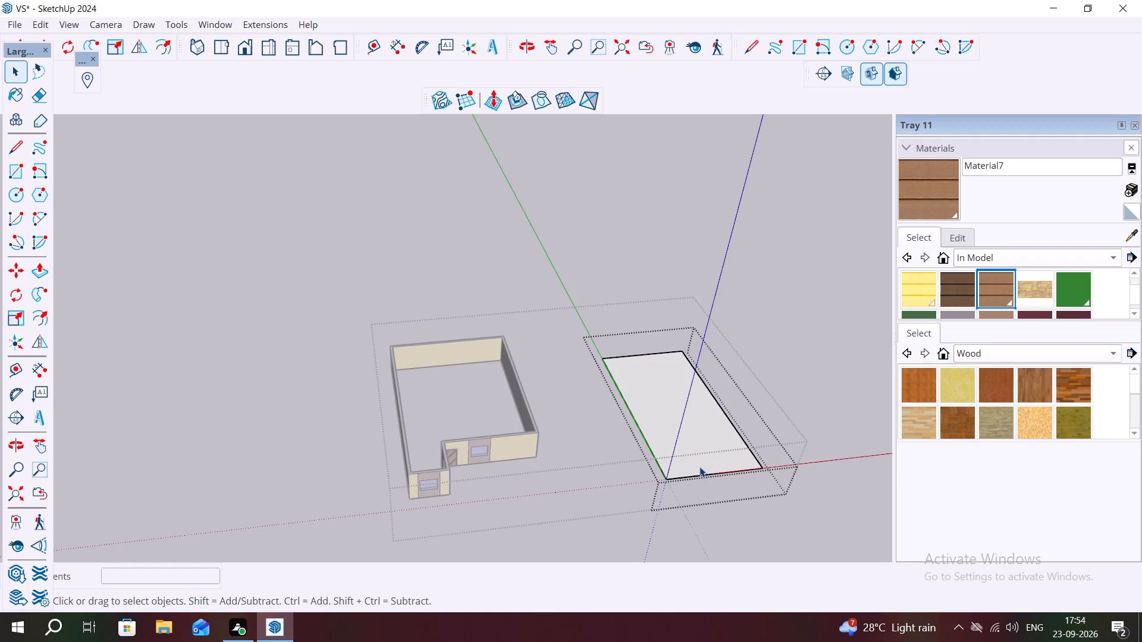
left_click(716, 470)
key("Delete")
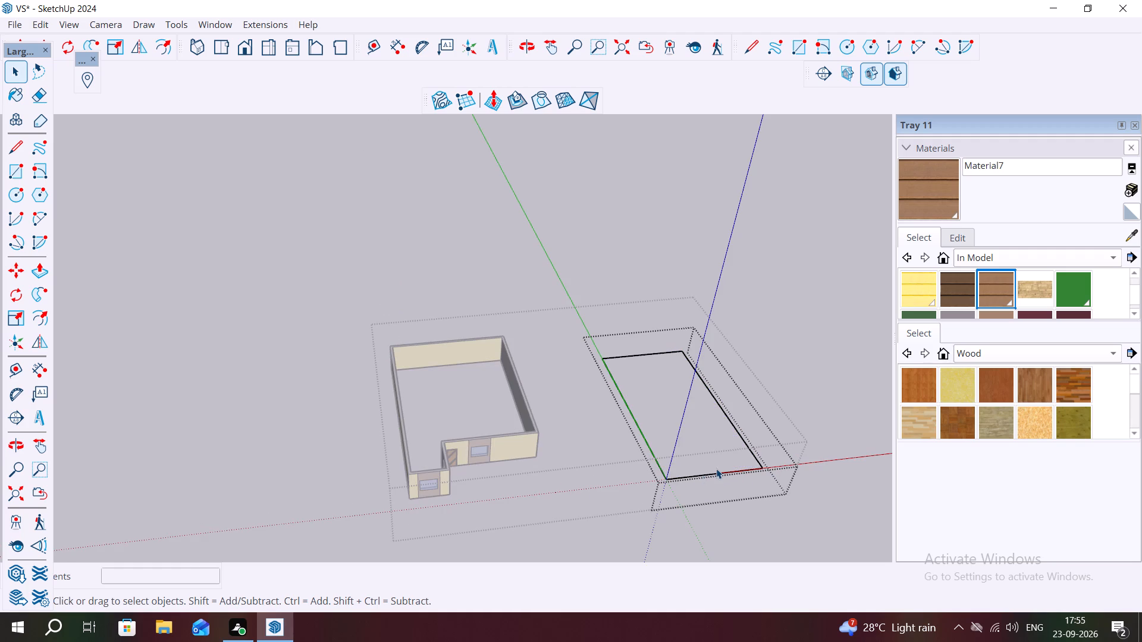
double_click(716, 468)
triple_click(717, 468)
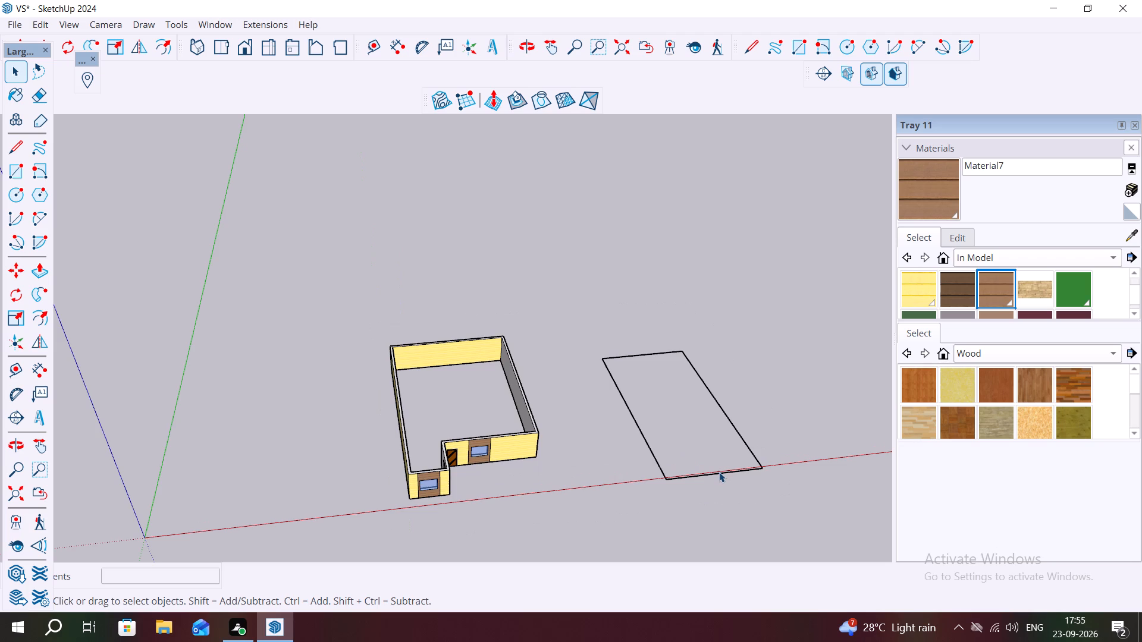
double_click(719, 472)
left_click(719, 472)
key("Delete")
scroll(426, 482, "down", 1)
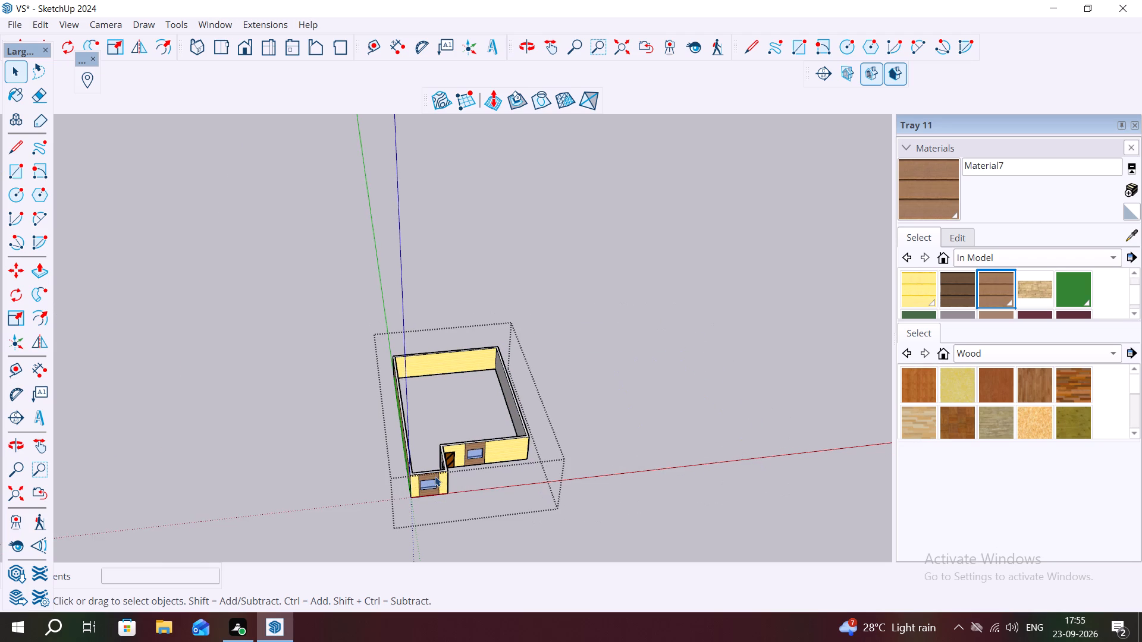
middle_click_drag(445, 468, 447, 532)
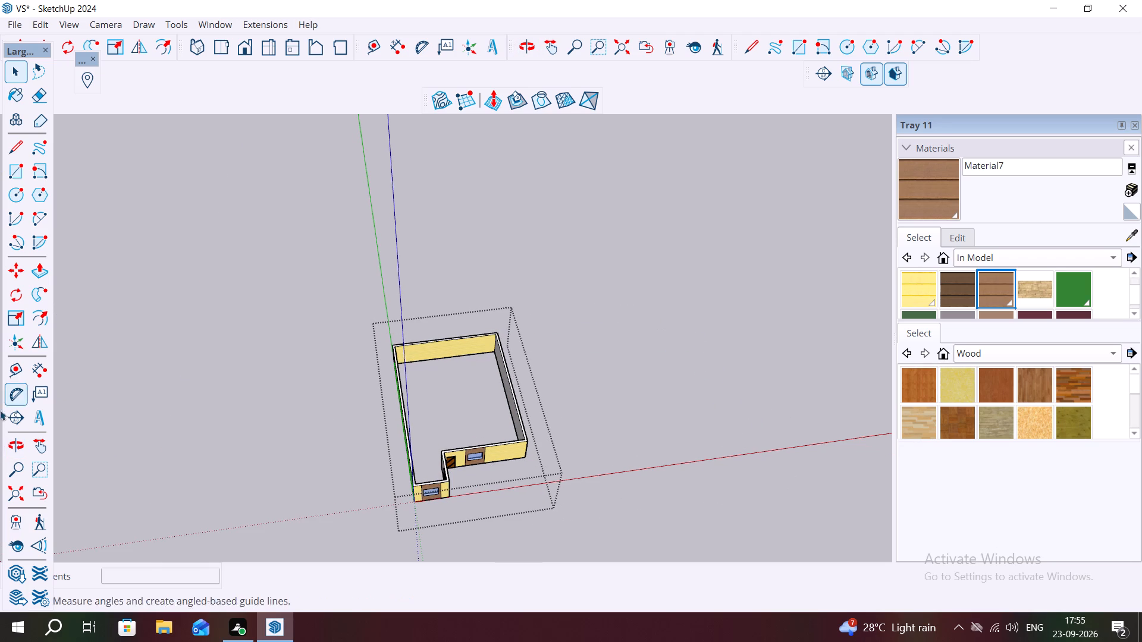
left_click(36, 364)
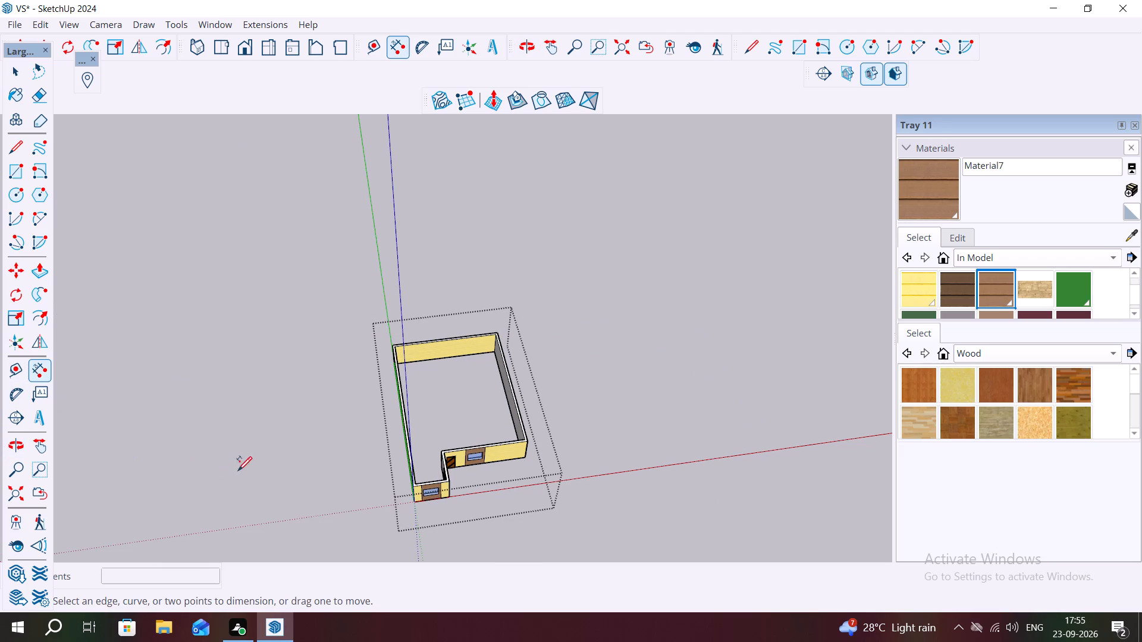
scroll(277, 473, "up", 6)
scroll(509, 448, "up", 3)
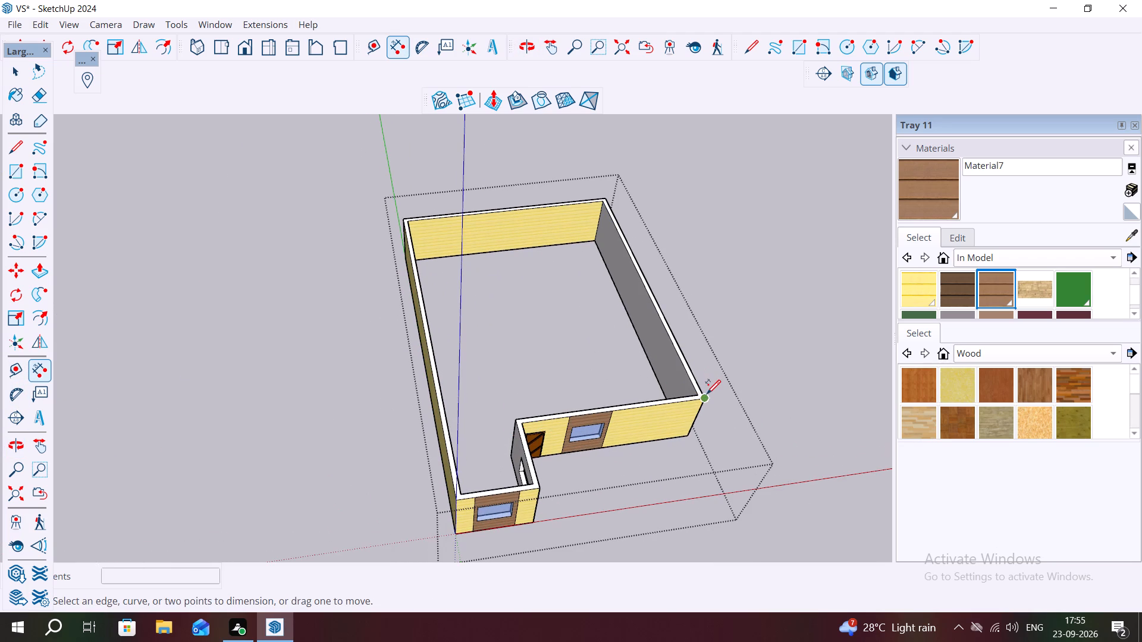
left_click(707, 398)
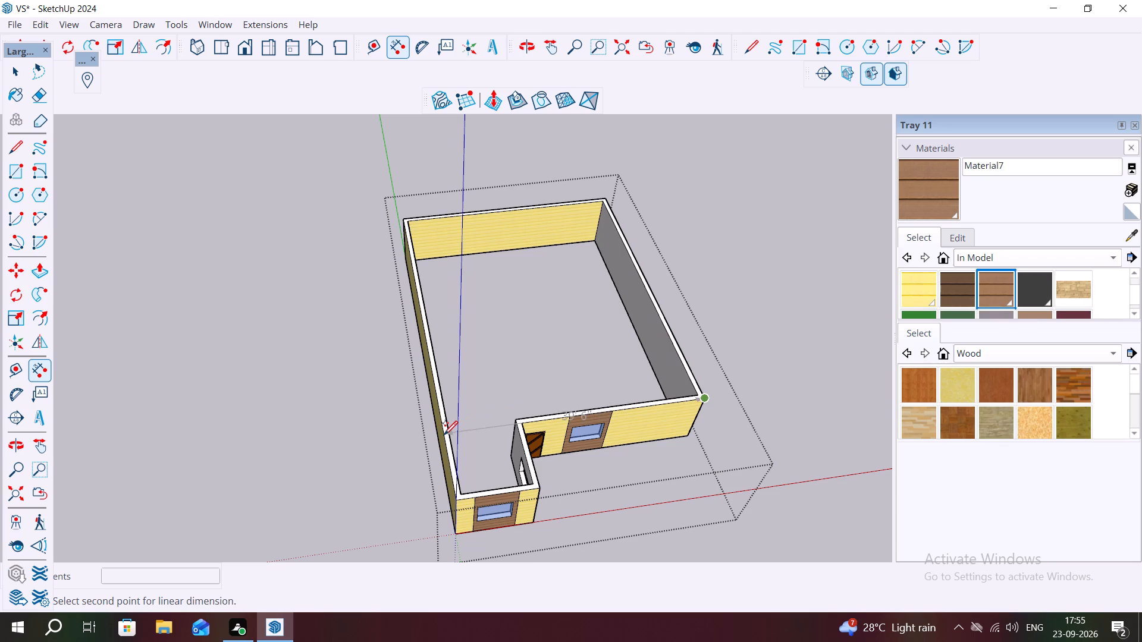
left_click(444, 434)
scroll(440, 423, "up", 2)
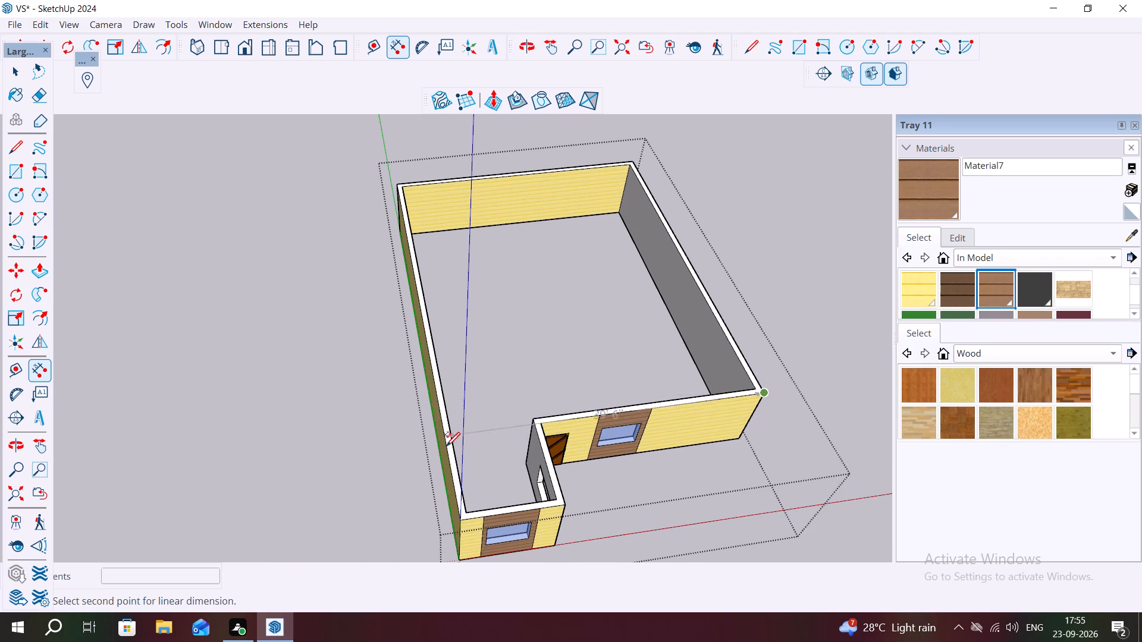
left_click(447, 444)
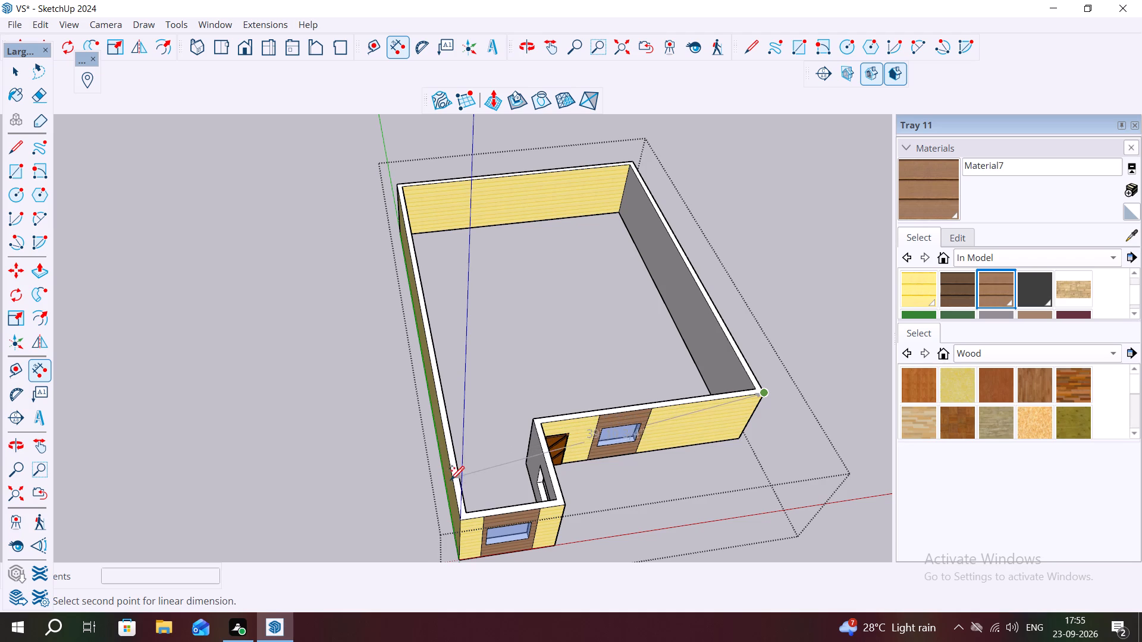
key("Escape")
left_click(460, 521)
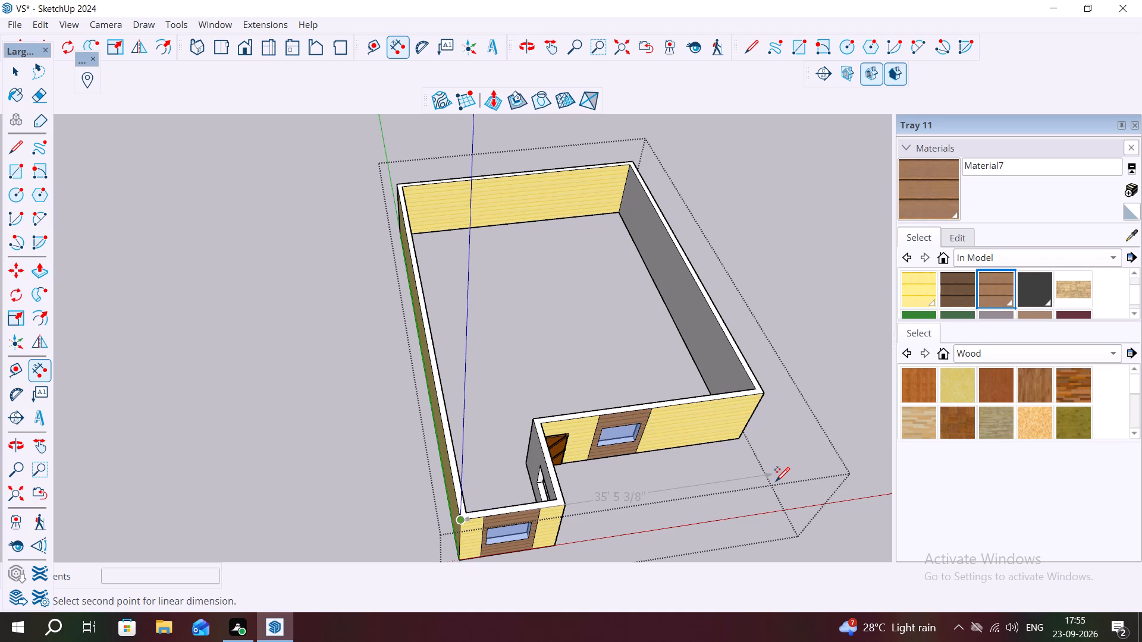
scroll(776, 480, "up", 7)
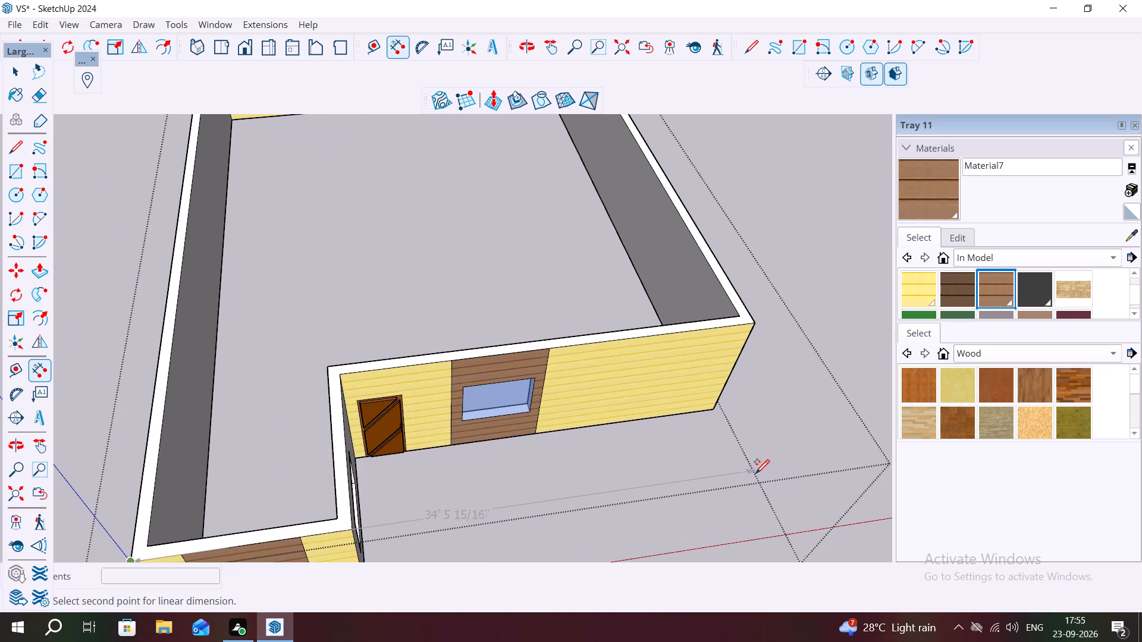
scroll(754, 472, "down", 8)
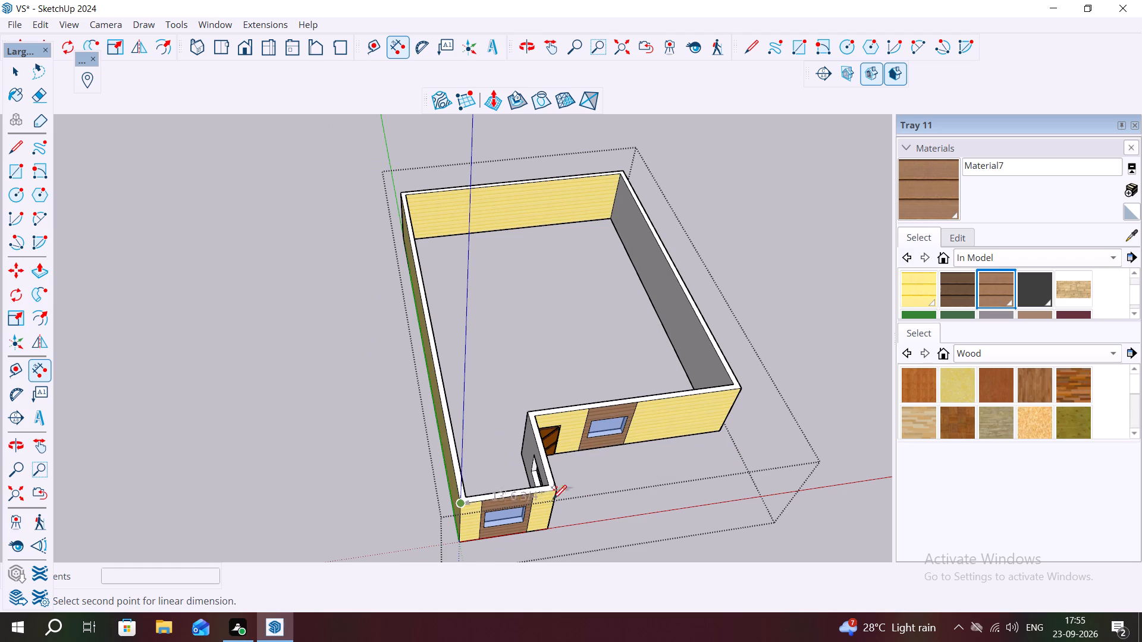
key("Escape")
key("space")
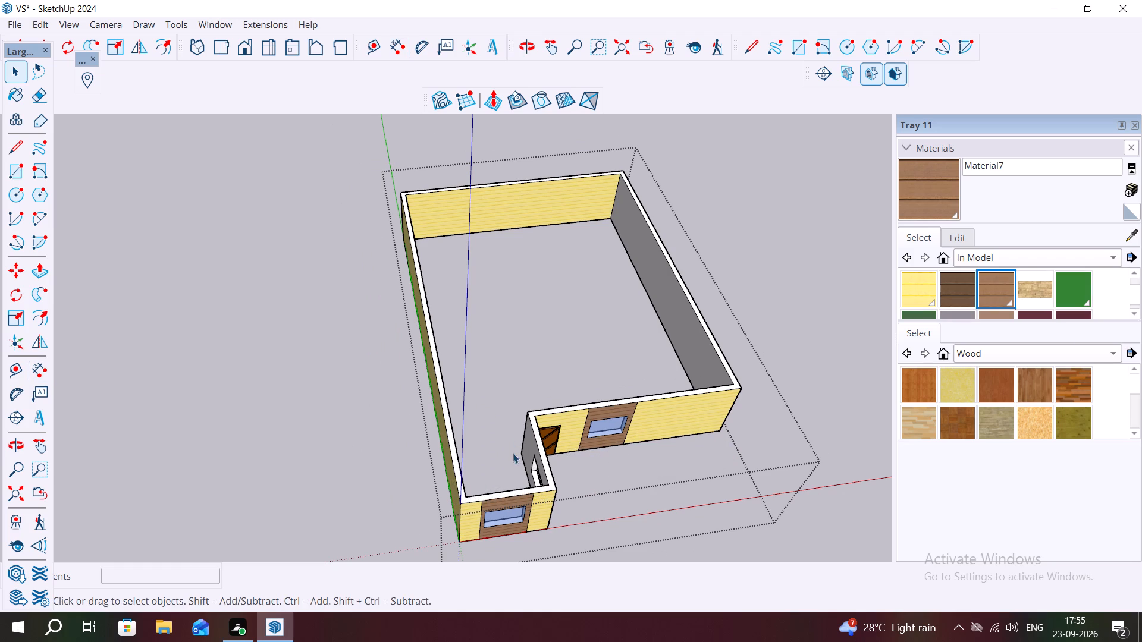
Add a linear dimension along the base of the back wall, between its outer corners, placed just outside the house.
scroll(513, 454, "down", 4)
middle_click_drag(501, 467, 893, 479)
middle_click_drag(404, 417, 525, 528)
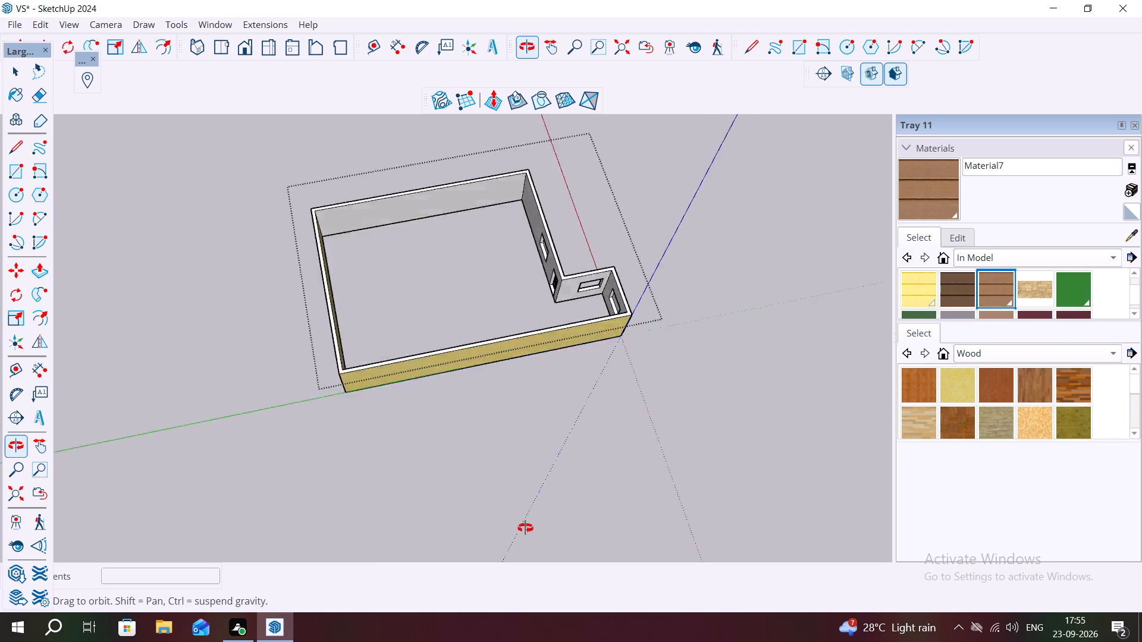
middle_click_drag(525, 528, 777, 641)
middle_click_drag(479, 395, 490, 372)
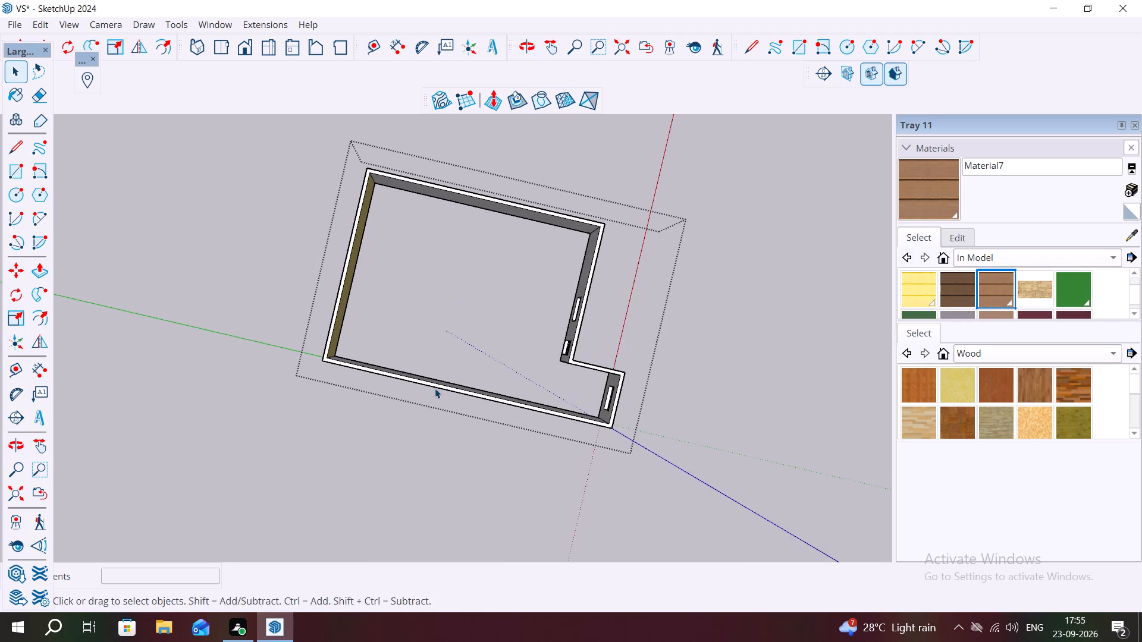
middle_click_drag(448, 388, 629, 360)
middle_click_drag(403, 395, 613, 348)
scroll(472, 396, "down", 3)
middle_click_drag(269, 500, 567, 398)
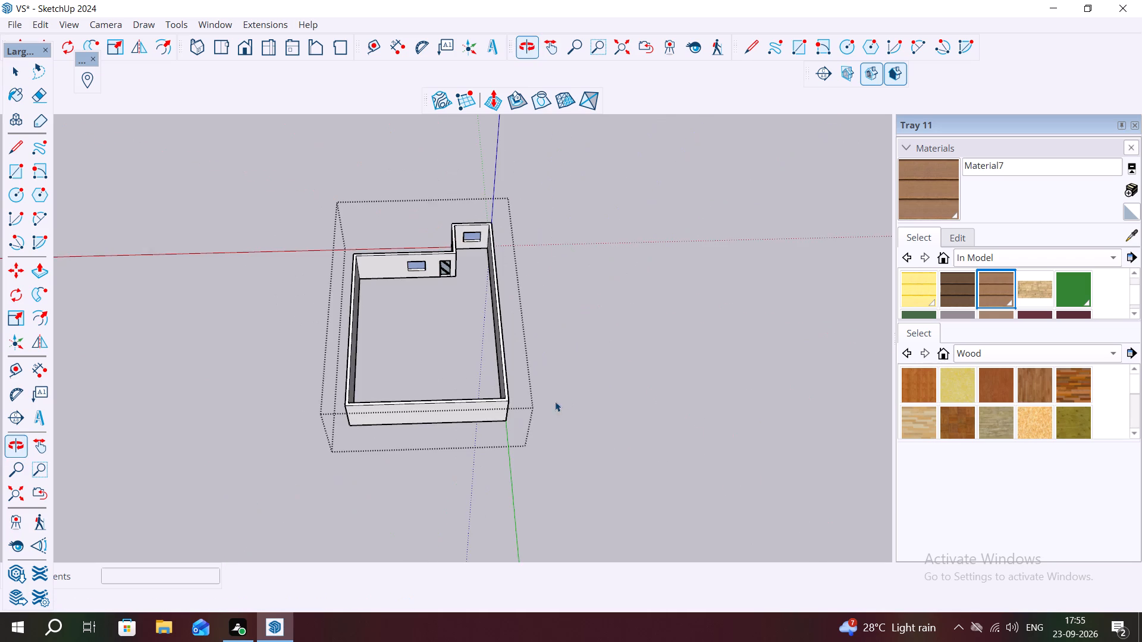
scroll(408, 438, "up", 3)
middle_click_drag(397, 436, 409, 371)
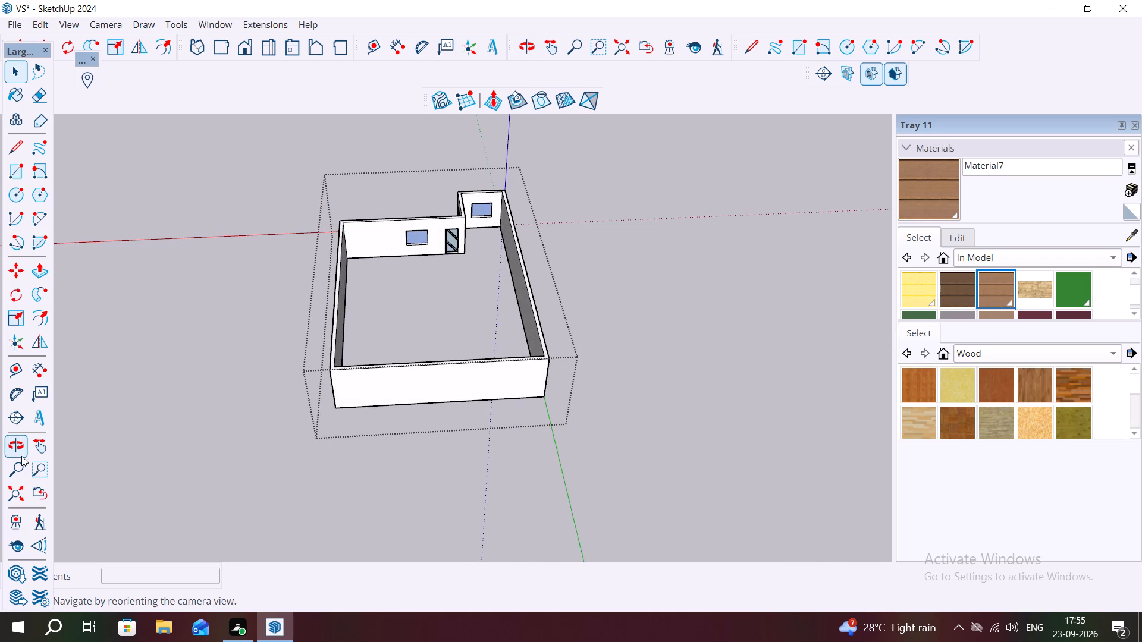
left_click(36, 367)
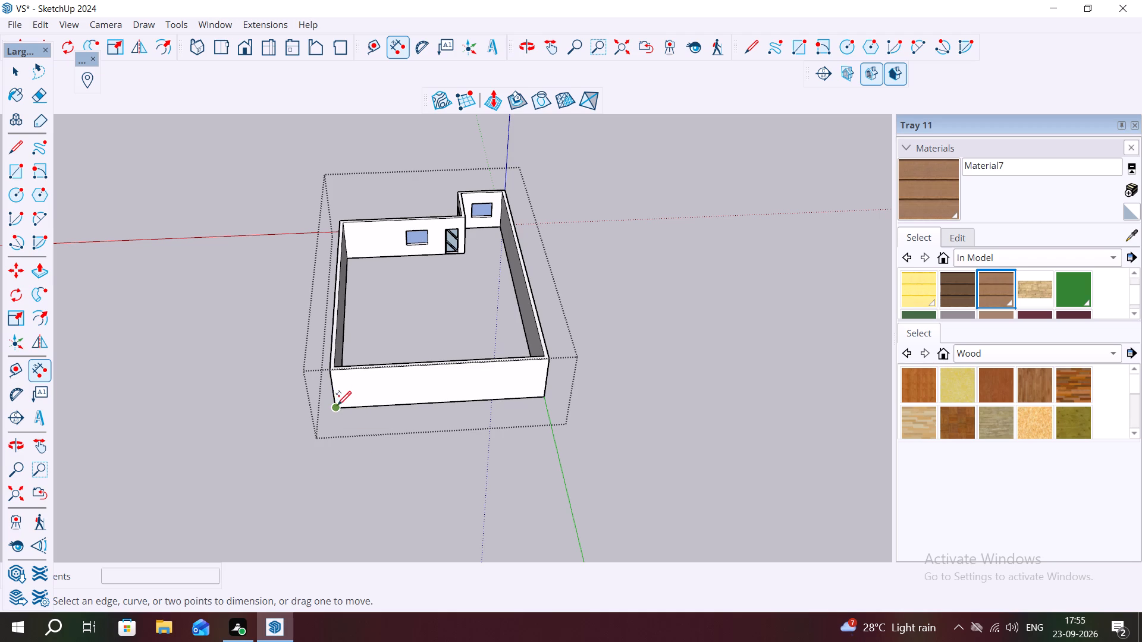
scroll(335, 414, "up", 3)
middle_click_drag(339, 407, 338, 333)
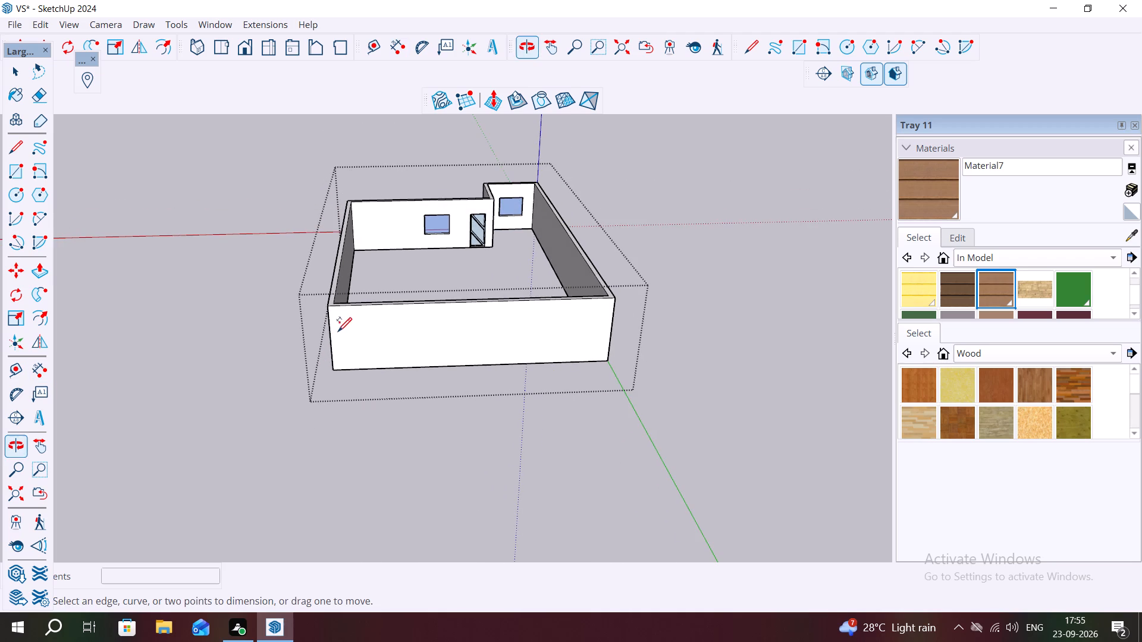
left_click(334, 367)
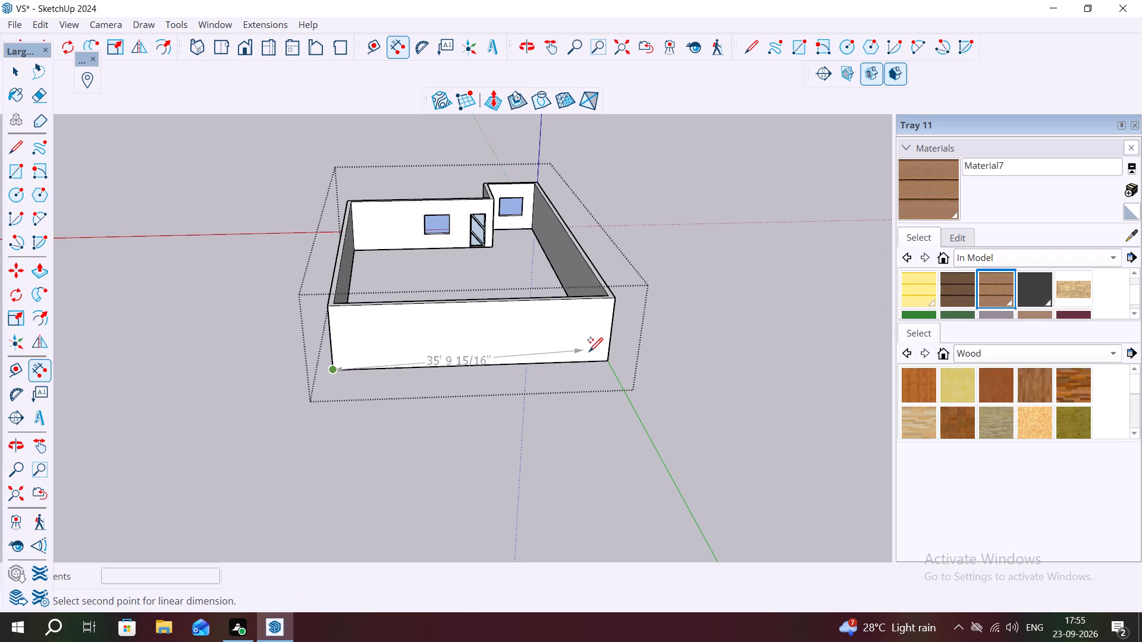
left_click(611, 359)
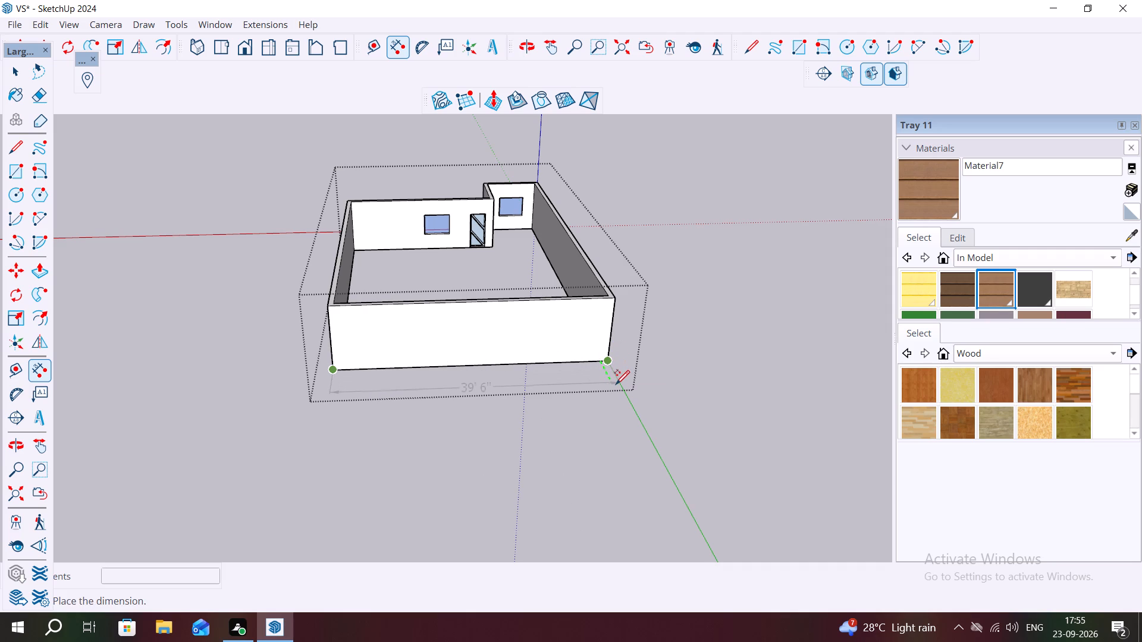
scroll(614, 379, "up", 13)
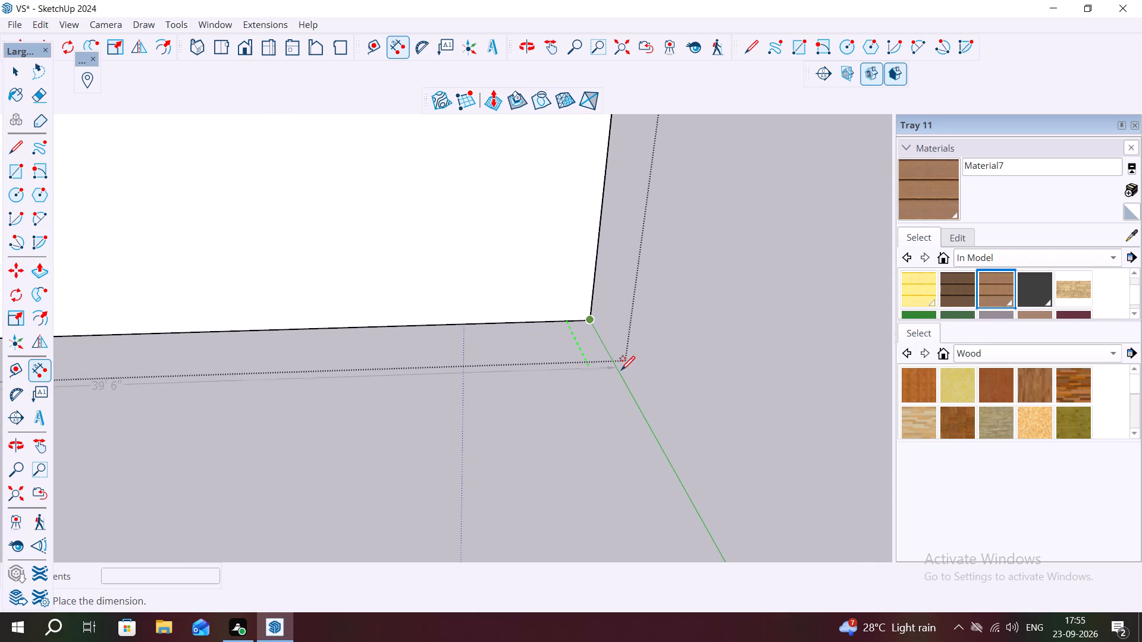
left_click(621, 369)
Add a linear dimension along the base of the long yellow side wall on the green axis, placed just outside it.
scroll(635, 377, "down", 6)
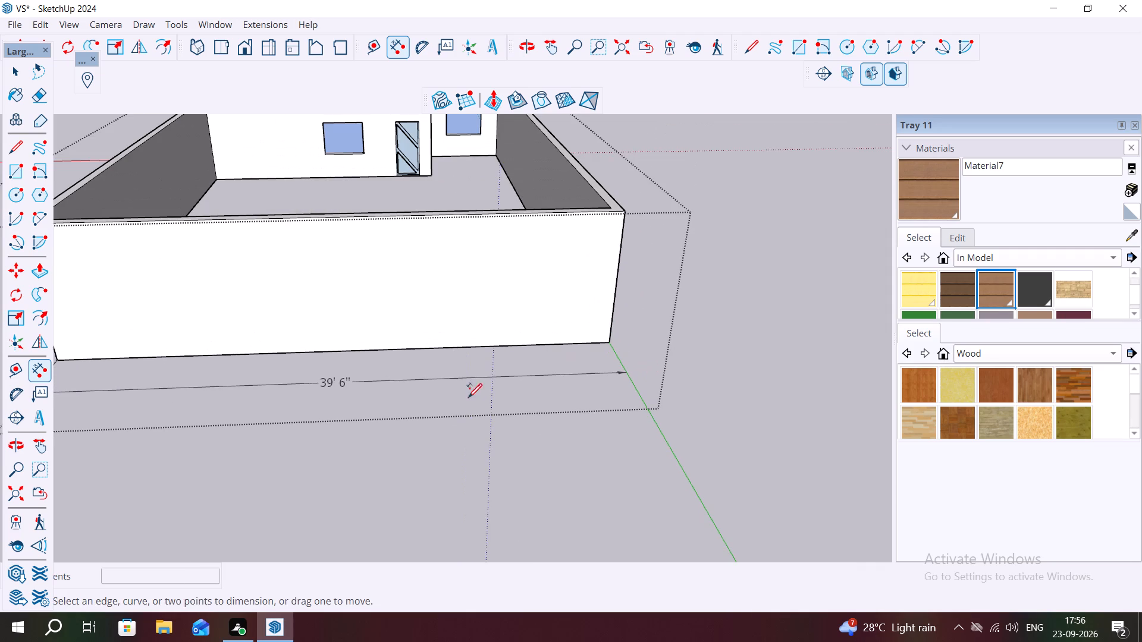
scroll(432, 407, "down", 6)
middle_click_drag(528, 443, 638, 448)
middle_click_drag(429, 455, 601, 457)
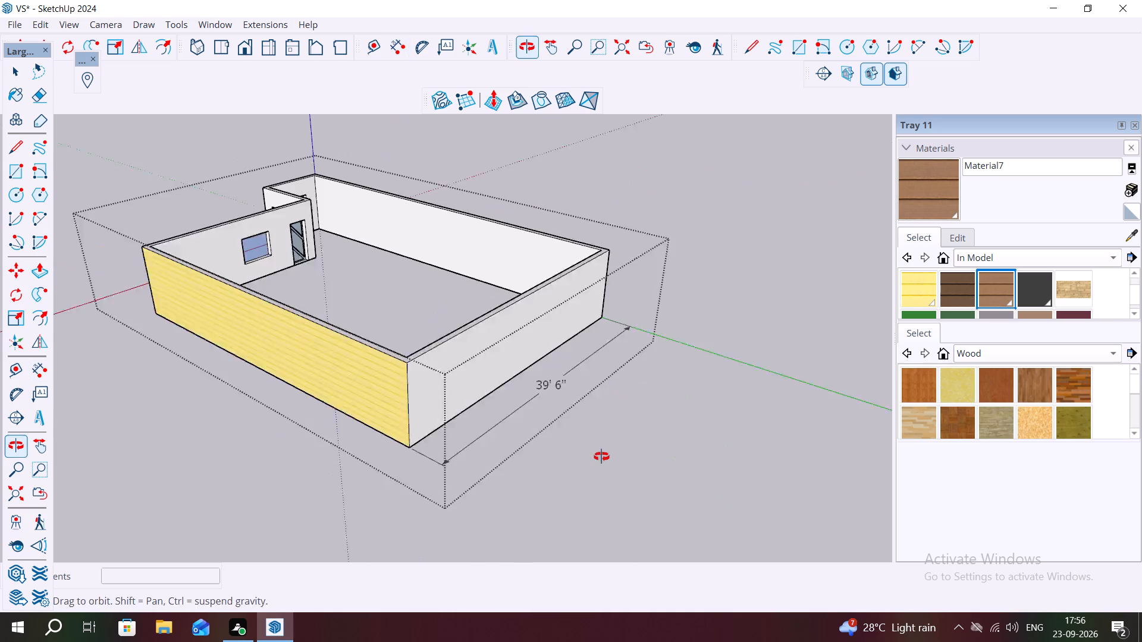
middle_click_drag(601, 457, 601, 452)
middle_click_drag(416, 516, 147, 416)
middle_click_drag(327, 452, 231, 422)
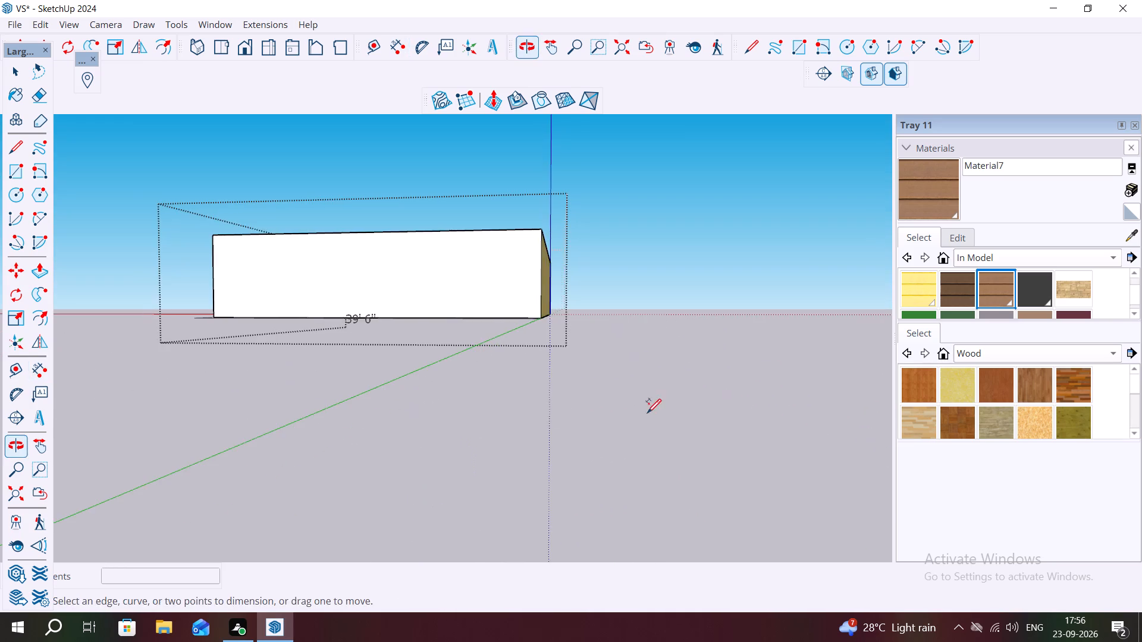
middle_click_drag(758, 377, 143, 529)
middle_click_drag(154, 474, 308, 508)
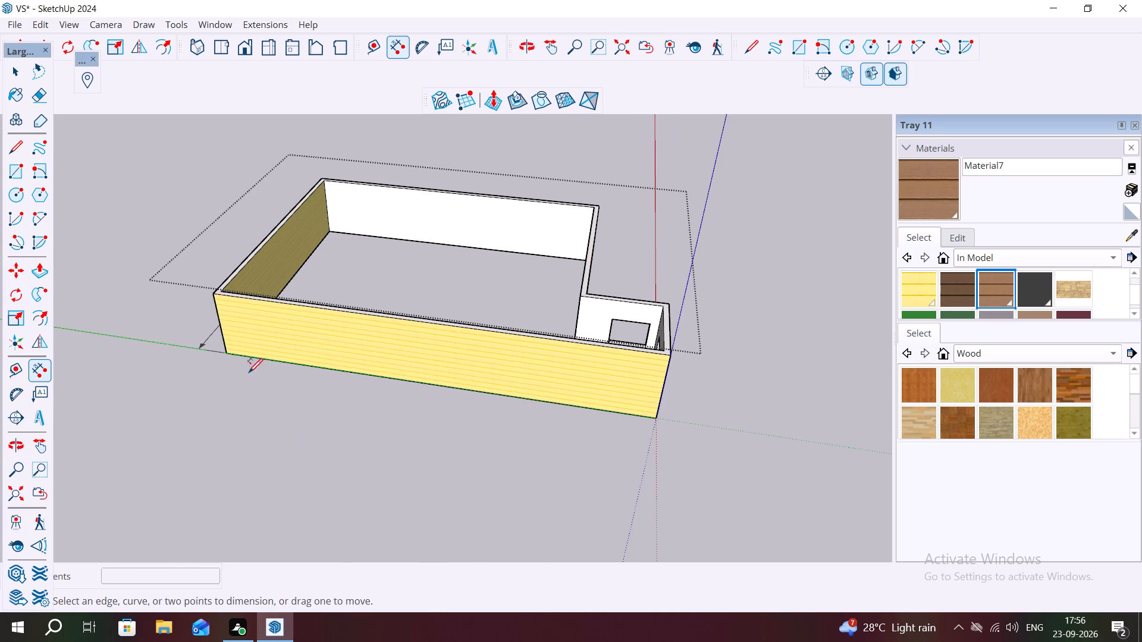
left_click(227, 349)
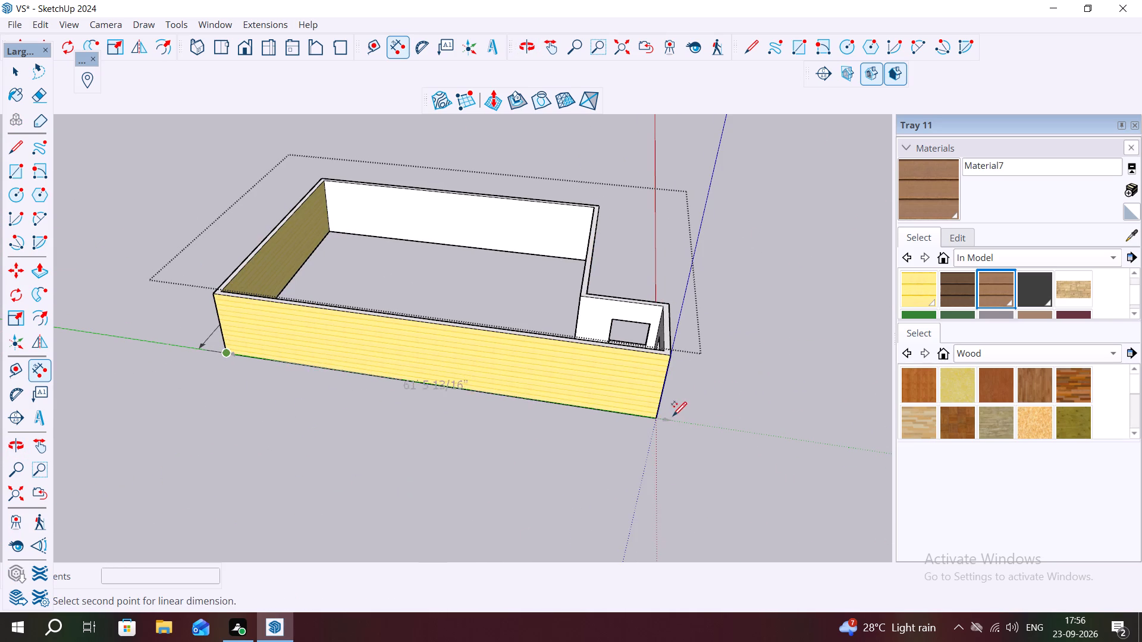
left_click(661, 417)
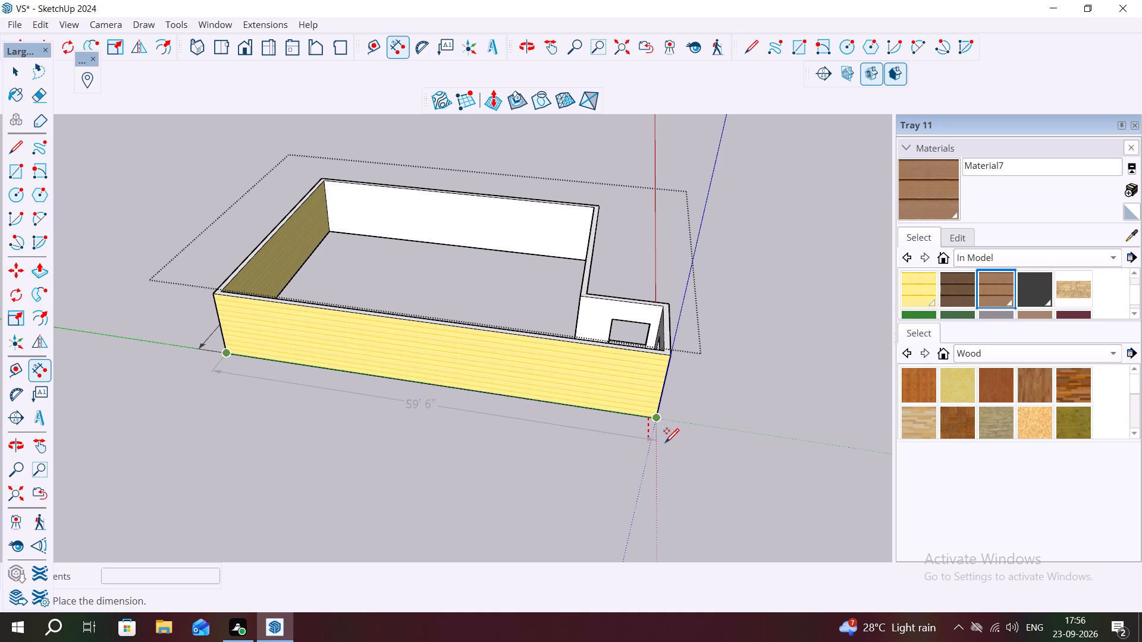
left_click(665, 442)
Draw a 39'6" by 59'6" rectangle on the ground beside the house.
scroll(435, 459, "down", 11)
middle_click_drag(432, 418, 326, 480)
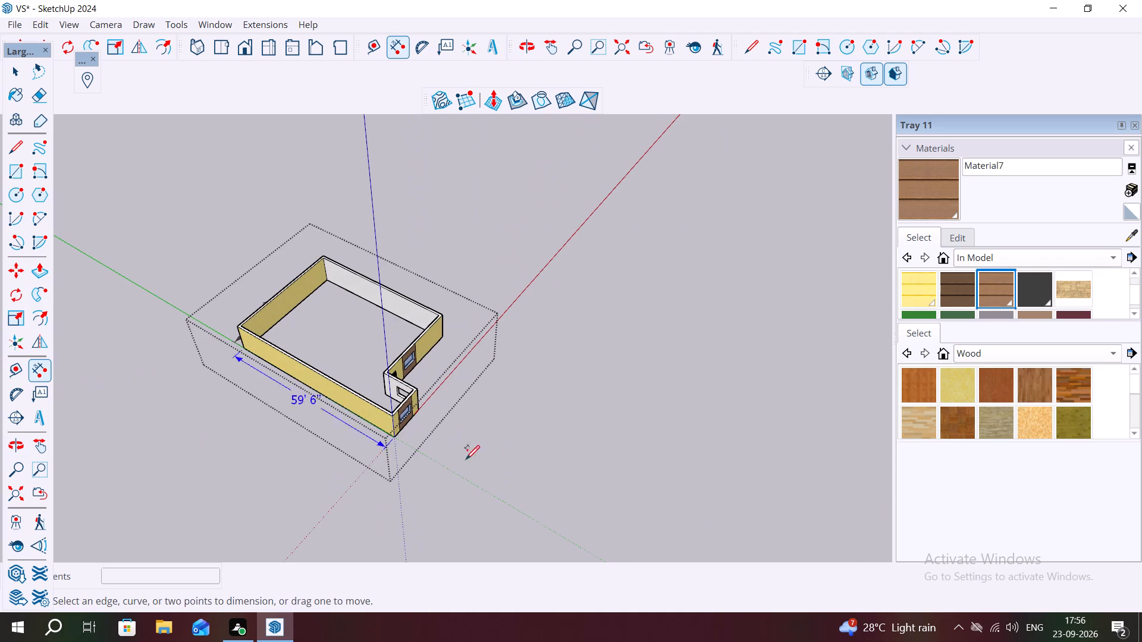
type("REC")
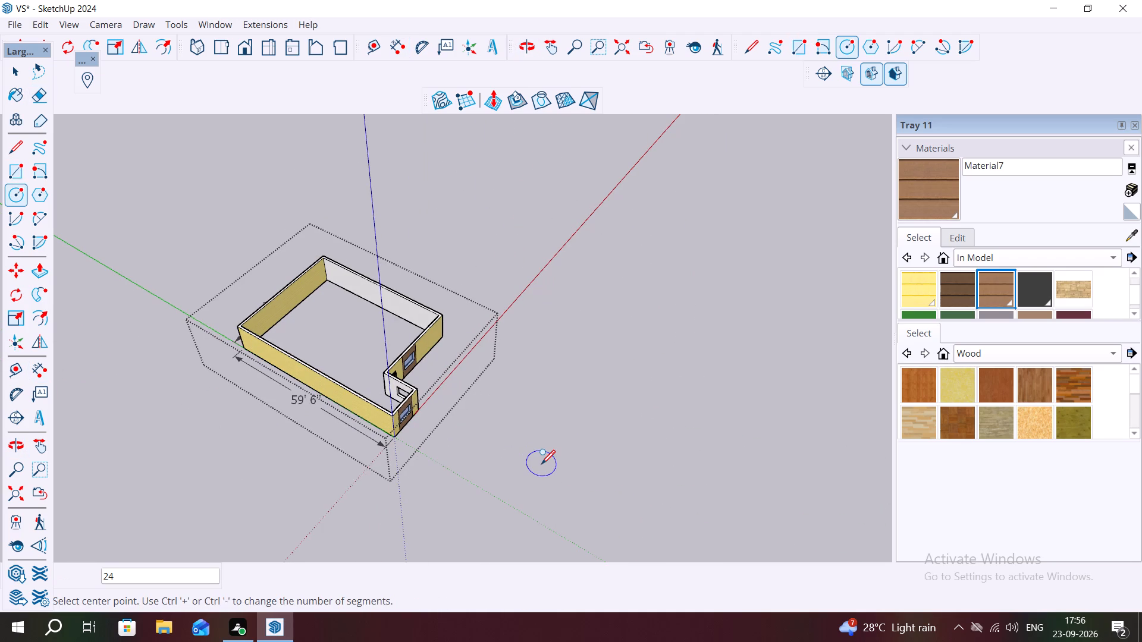
key("Escape")
key("r")
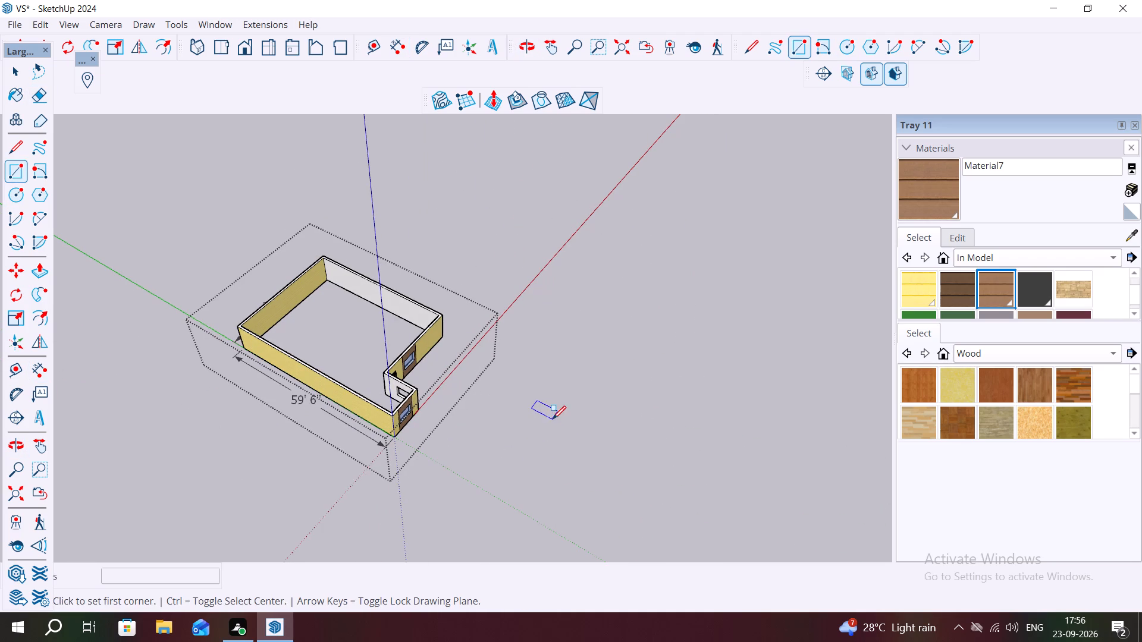
left_click(541, 429)
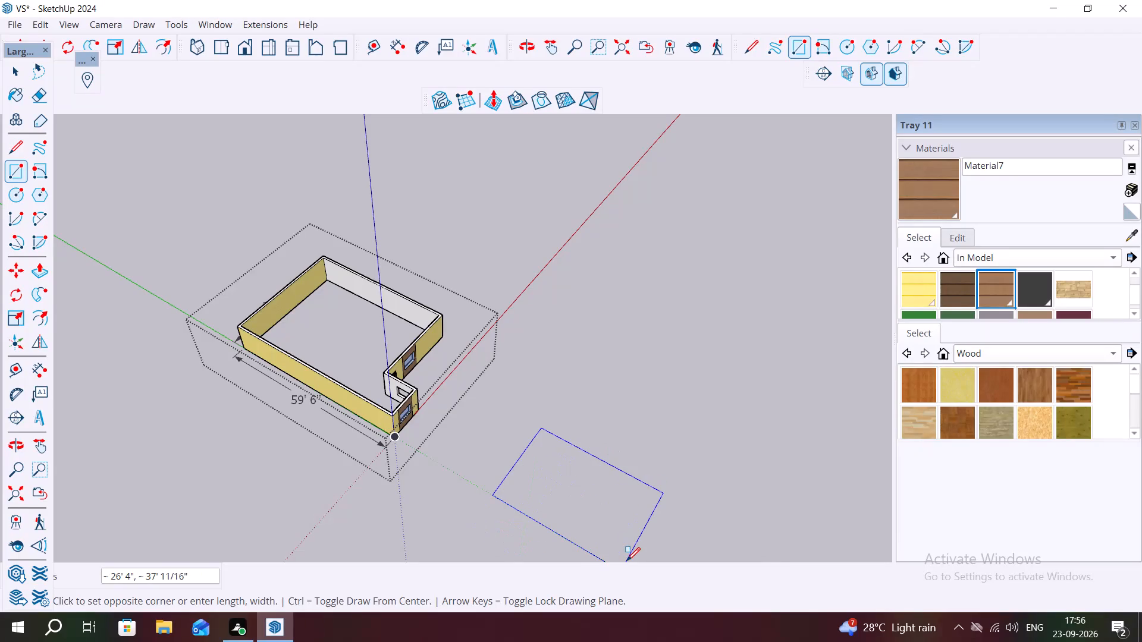
type("39'")
type("6\"")
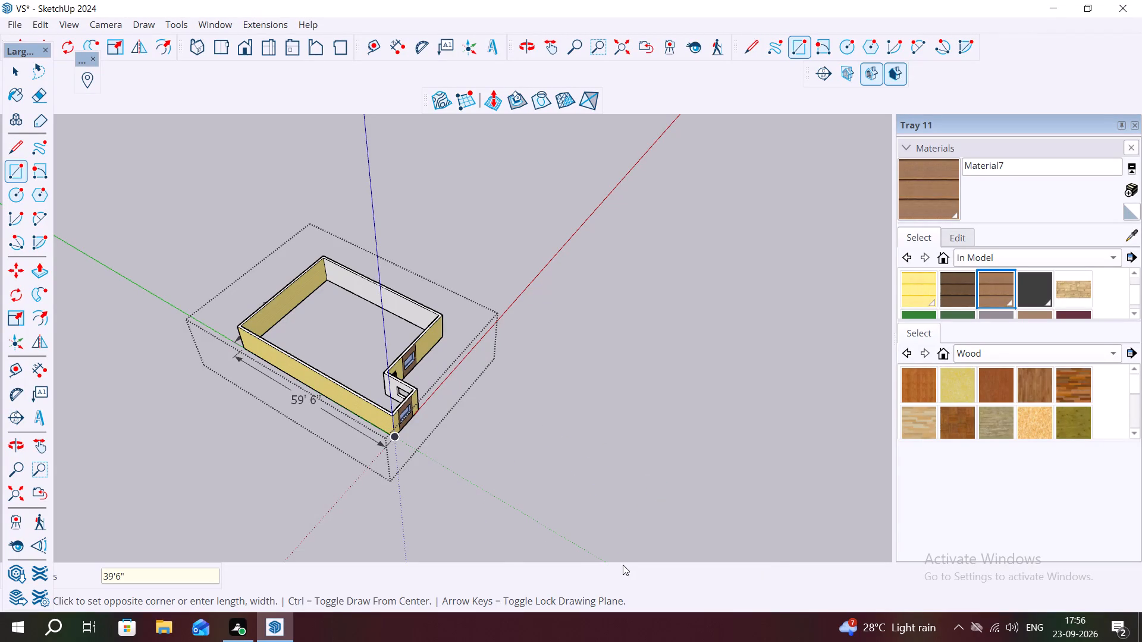
key("comma")
type("59")
type("'6\"")
key("Return")
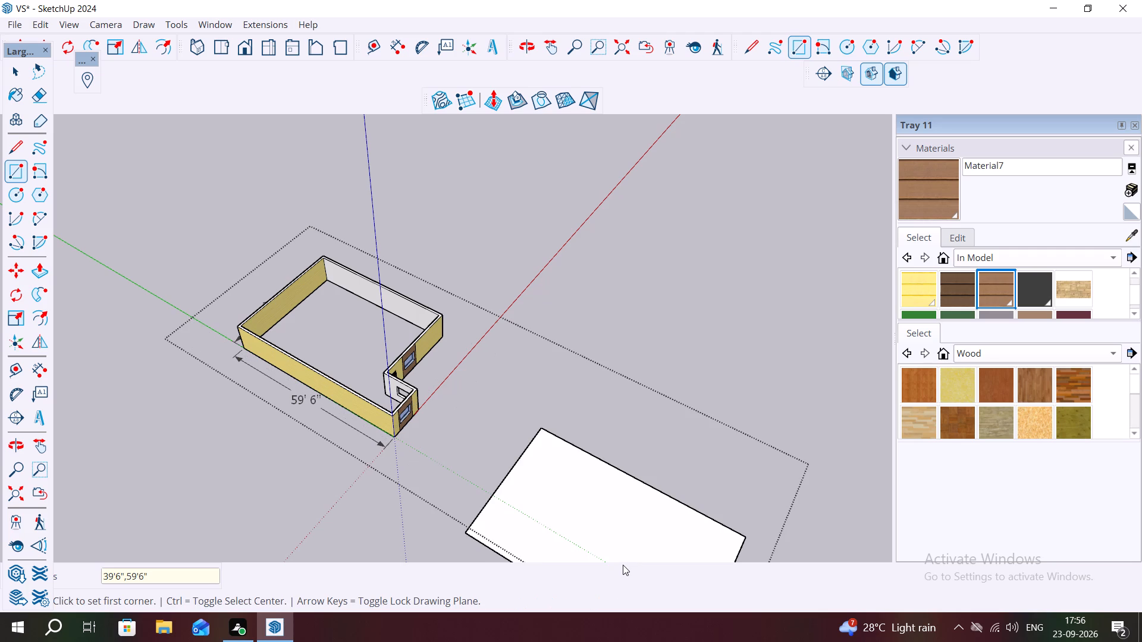
Make a group of the new ground rectangle's face and edges.
scroll(590, 333, "down", 6)
key("space")
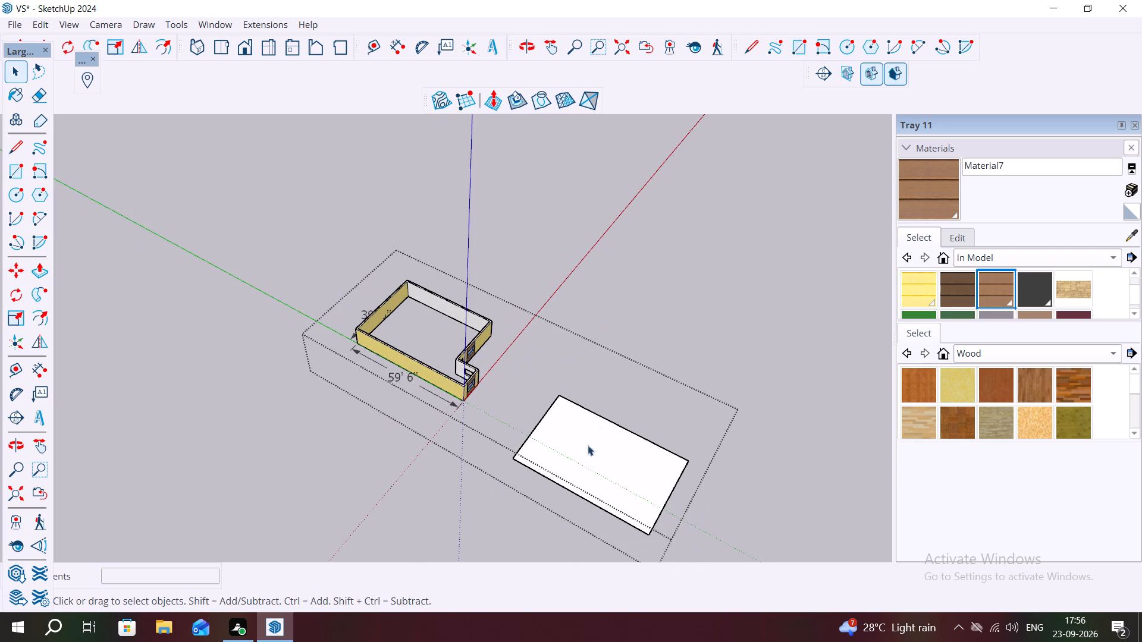
double_click(572, 452)
right_click(572, 452)
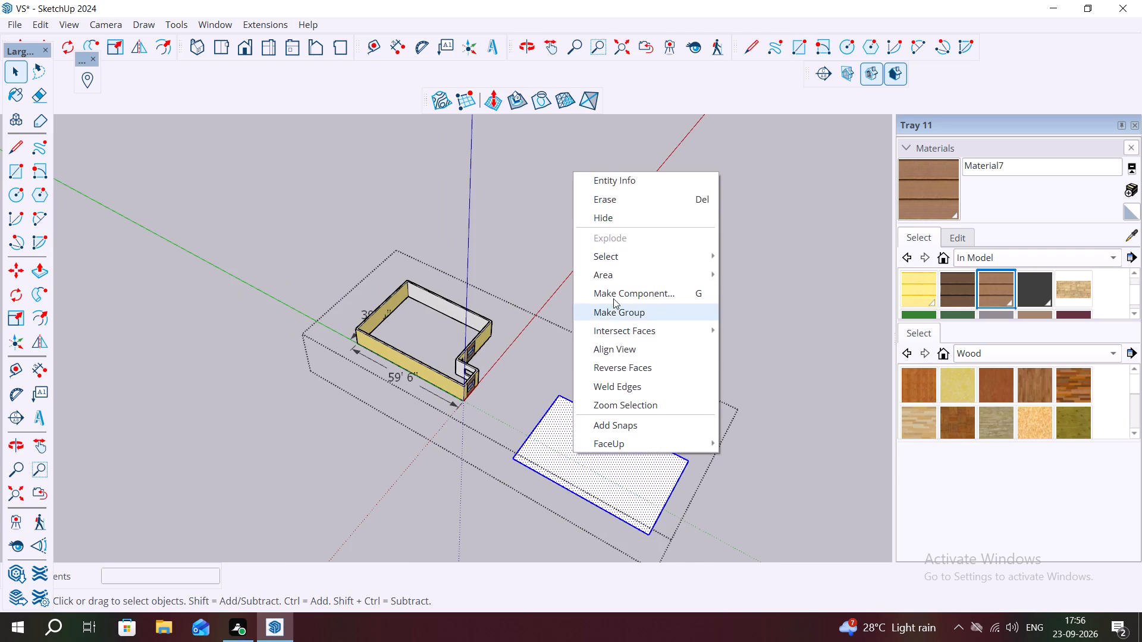
left_click(626, 314)
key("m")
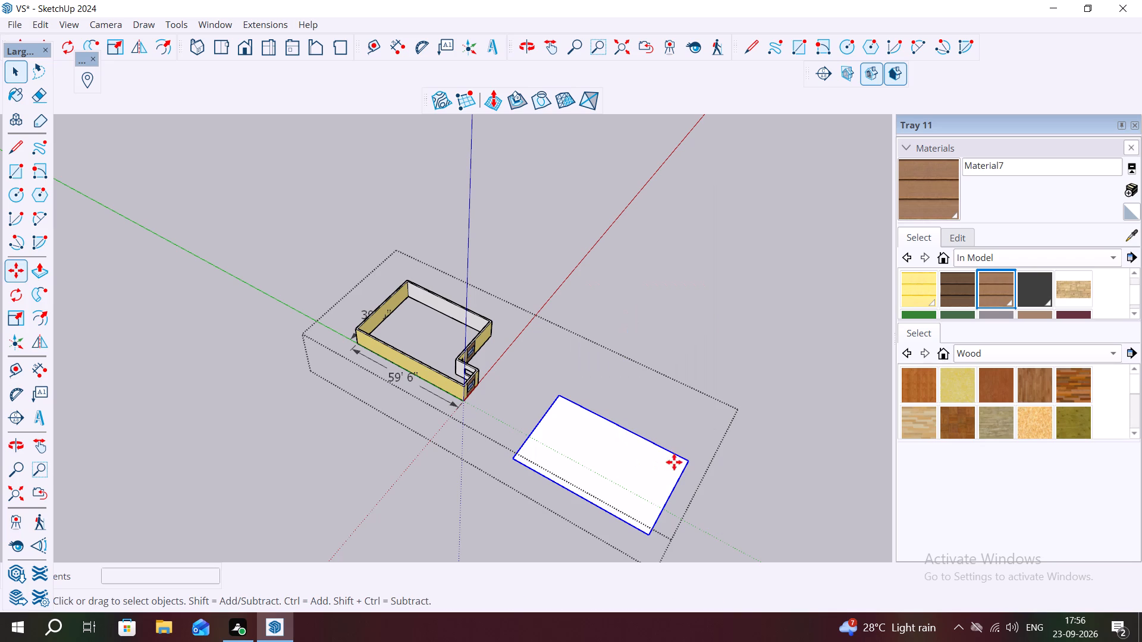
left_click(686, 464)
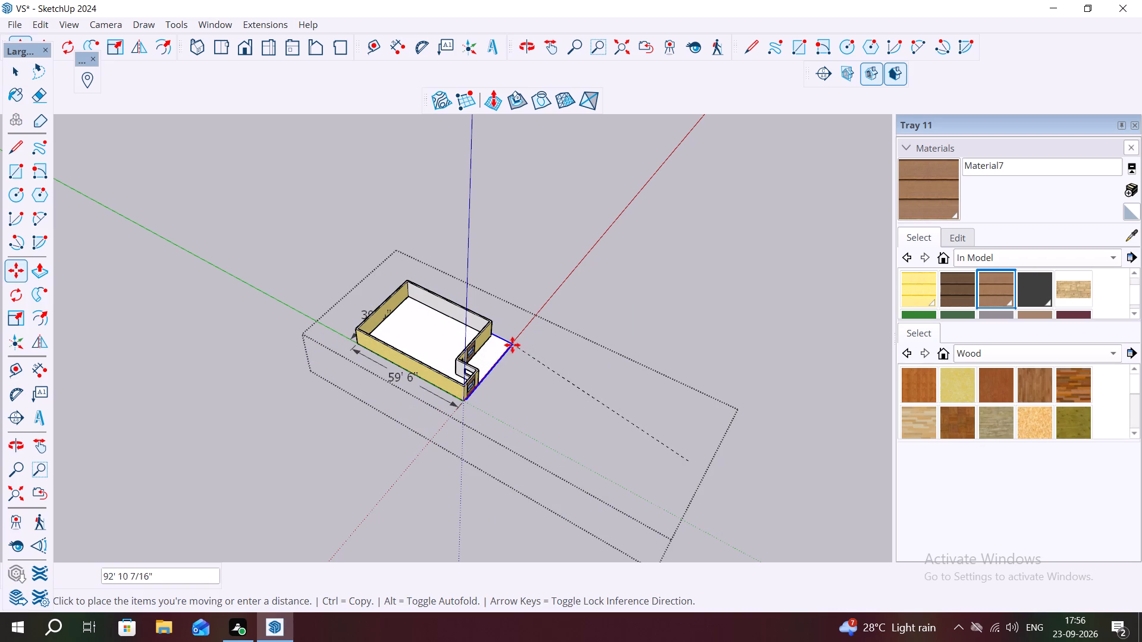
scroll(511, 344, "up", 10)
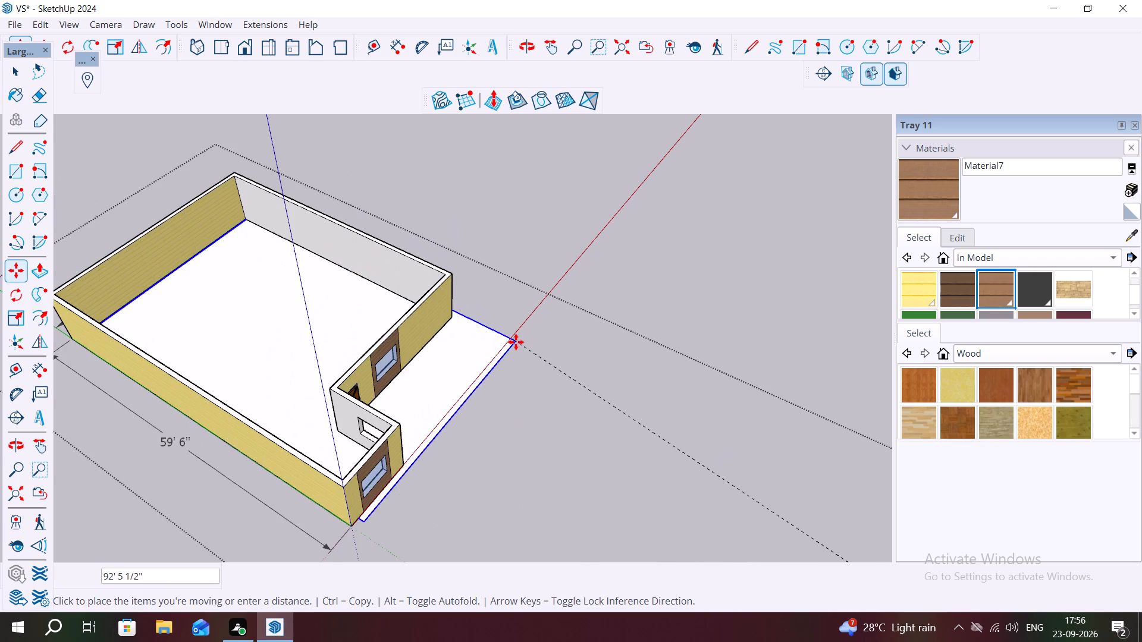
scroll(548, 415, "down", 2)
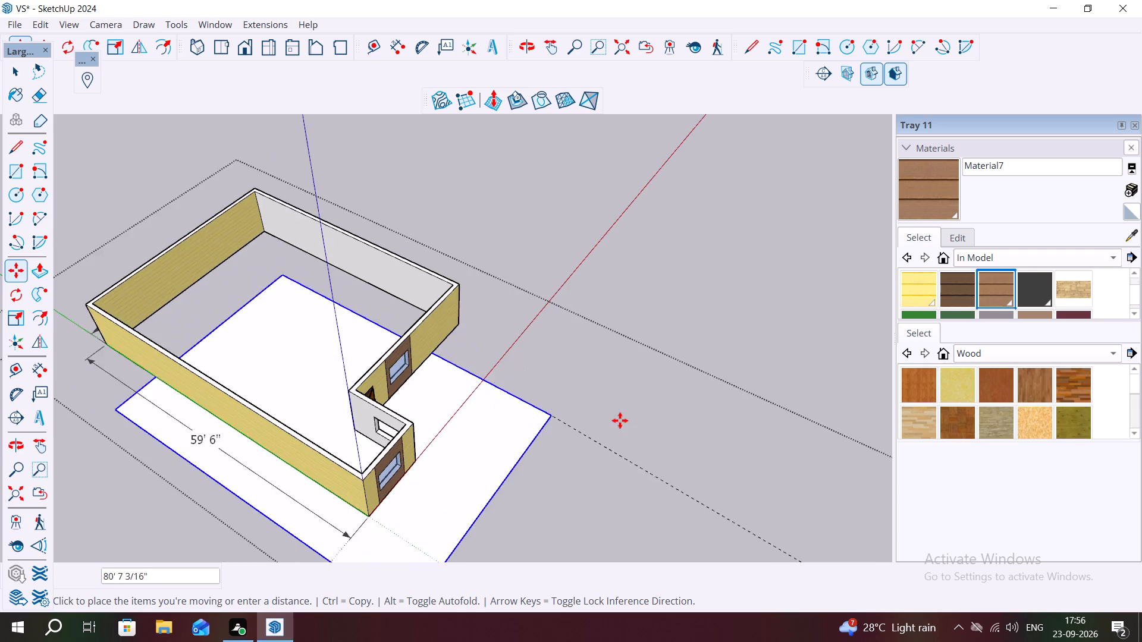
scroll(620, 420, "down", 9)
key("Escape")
Move the grouped rectangle by its matching corner onto the outer base corner at the far end of the house's long yellow side wall.
scroll(538, 451, "down", 1)
left_click(628, 524)
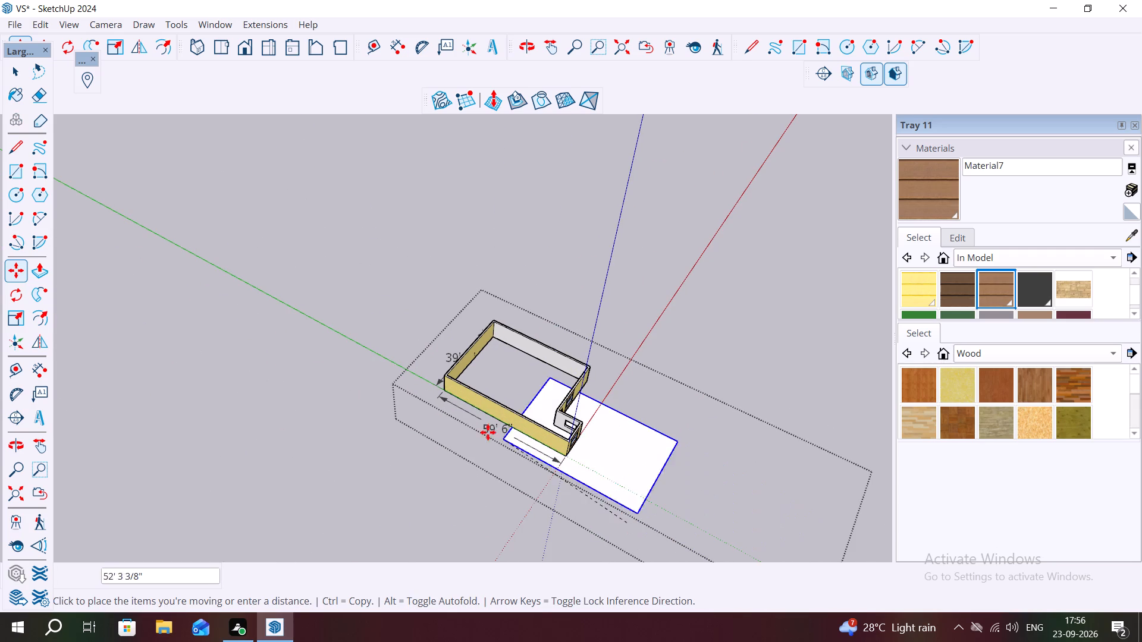
scroll(433, 395, "up", 12)
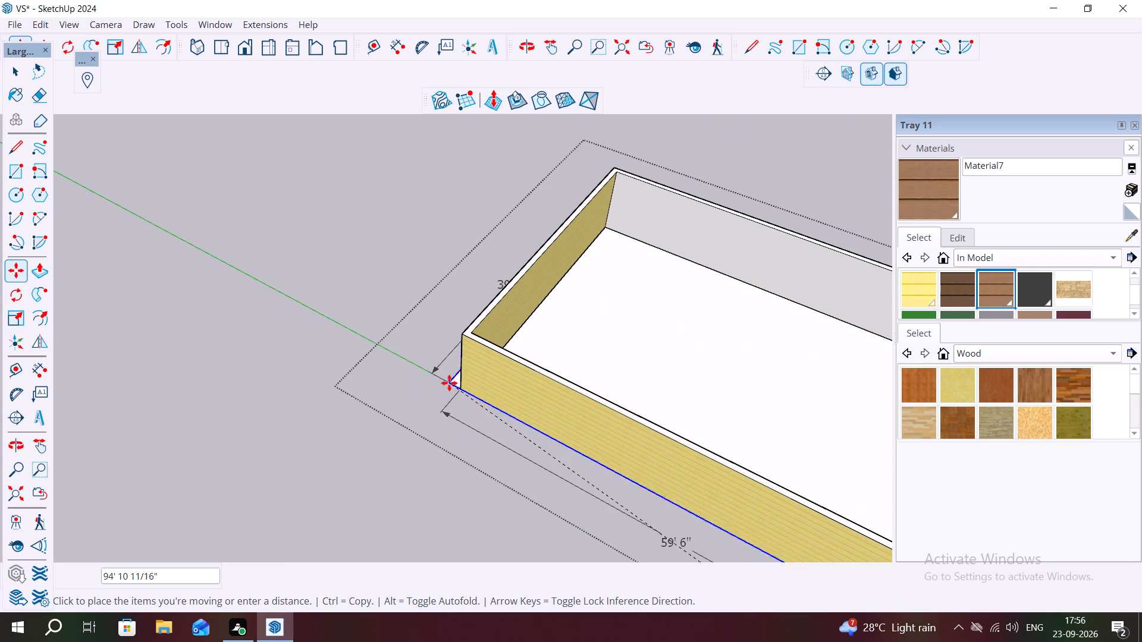
middle_click_drag(458, 392, 498, 340)
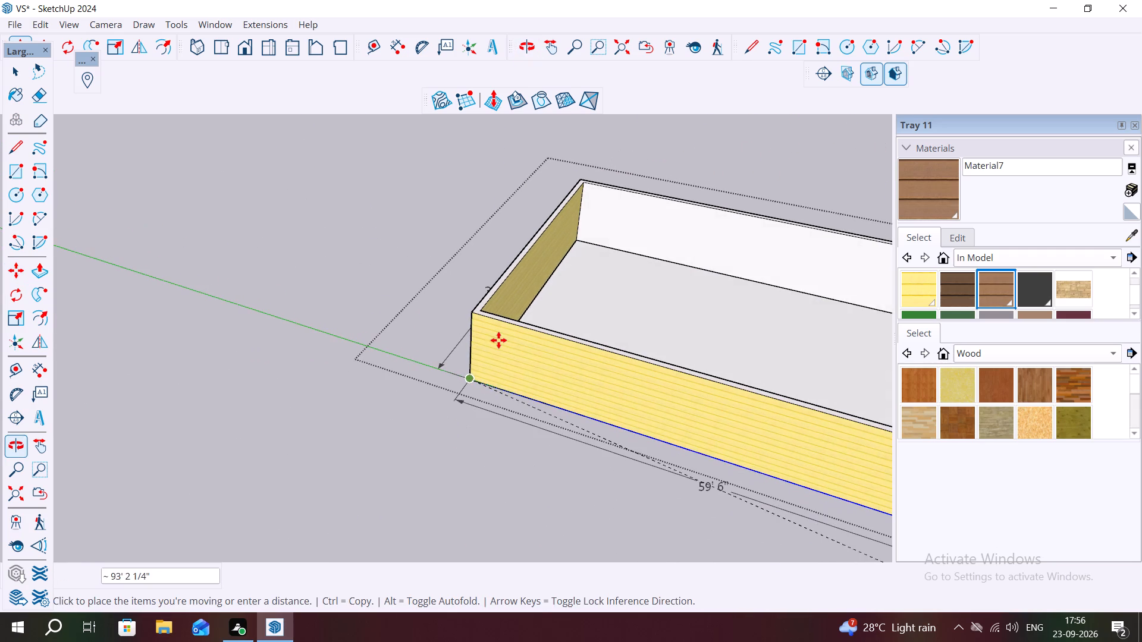
left_click(467, 381)
scroll(380, 366, "down", 11)
middle_click_drag(570, 434, 359, 410)
scroll(574, 473, "up", 3)
key("space")
double_click(591, 495)
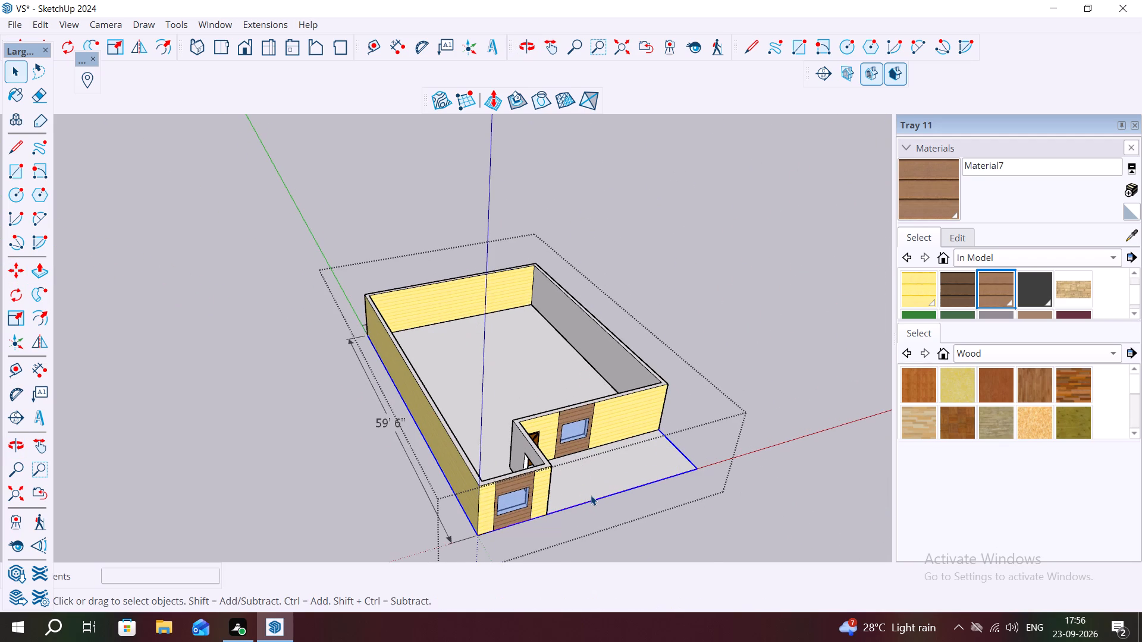
middle_click_drag(592, 495, 504, 518)
left_click(763, 454)
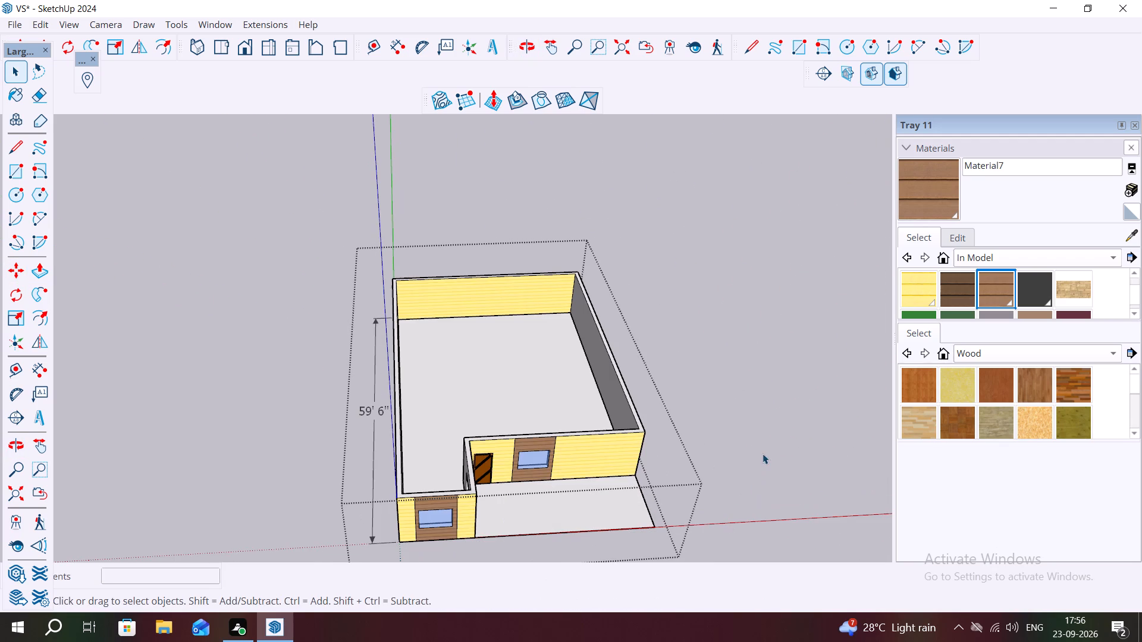
Copy the grouped floor rectangle straight up the blue axis by 10' so it sits on top of the walls.
left_click(593, 521)
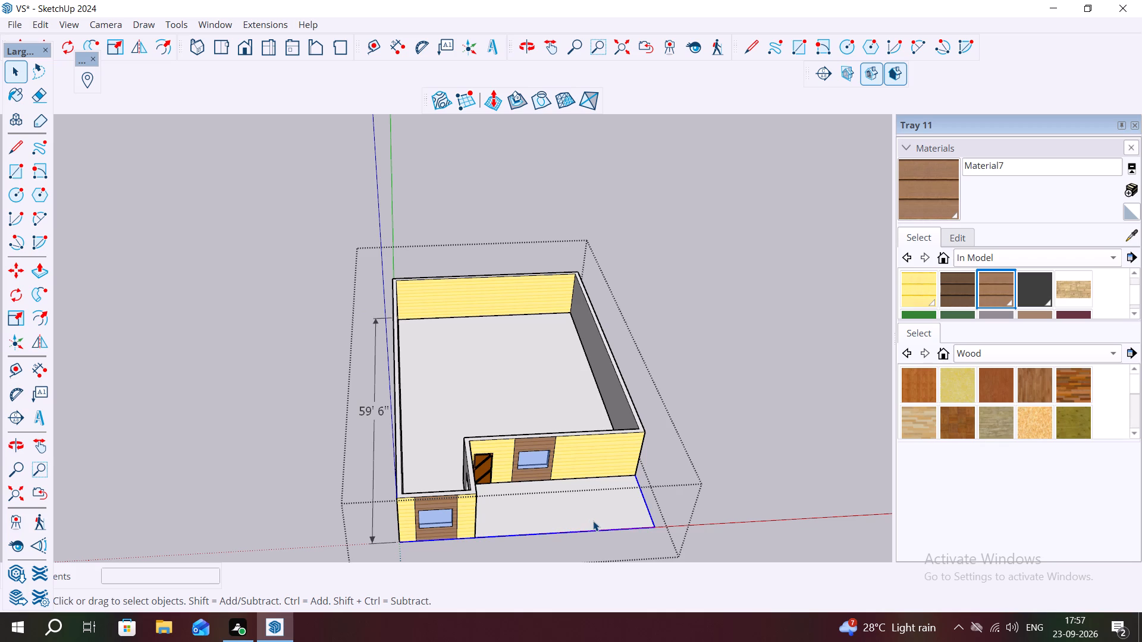
key("m")
left_click(651, 526)
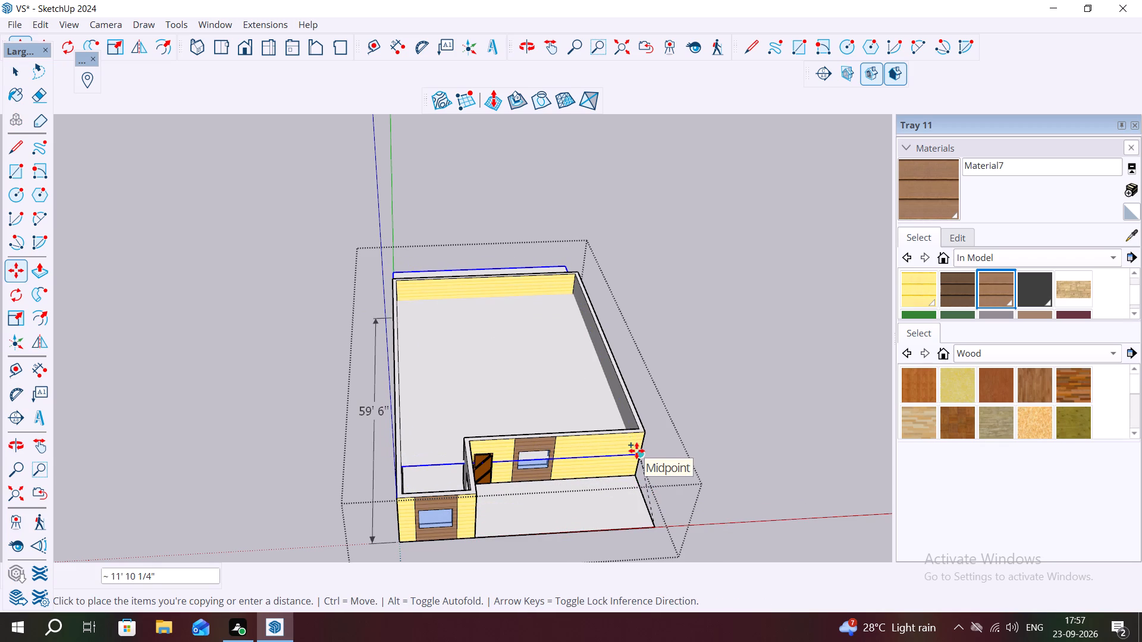
key("Up")
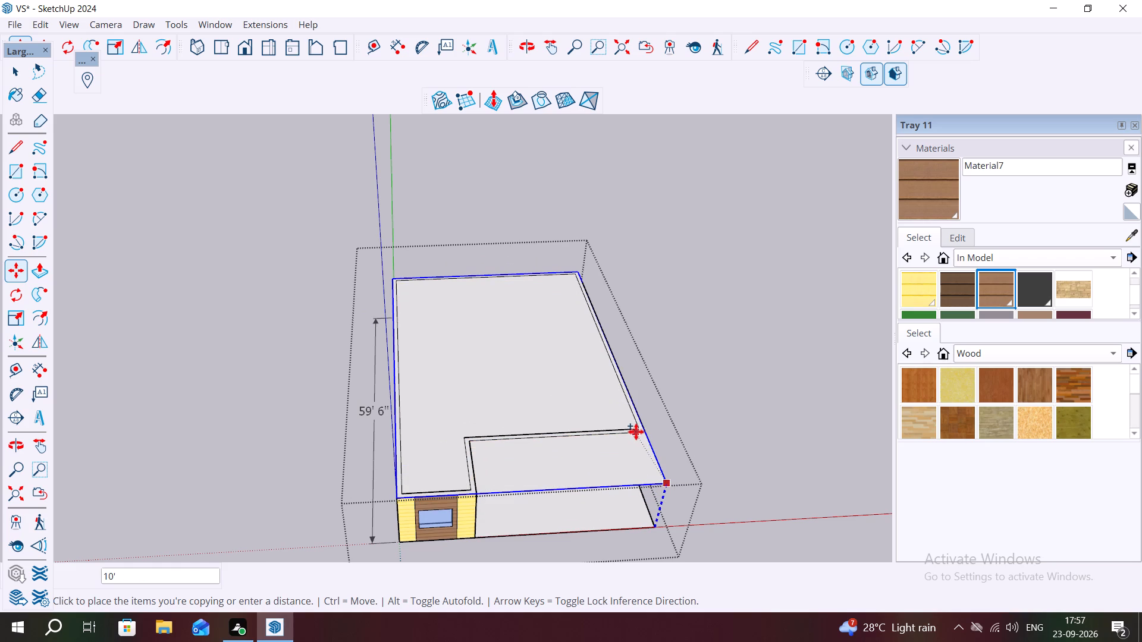
left_click(636, 430)
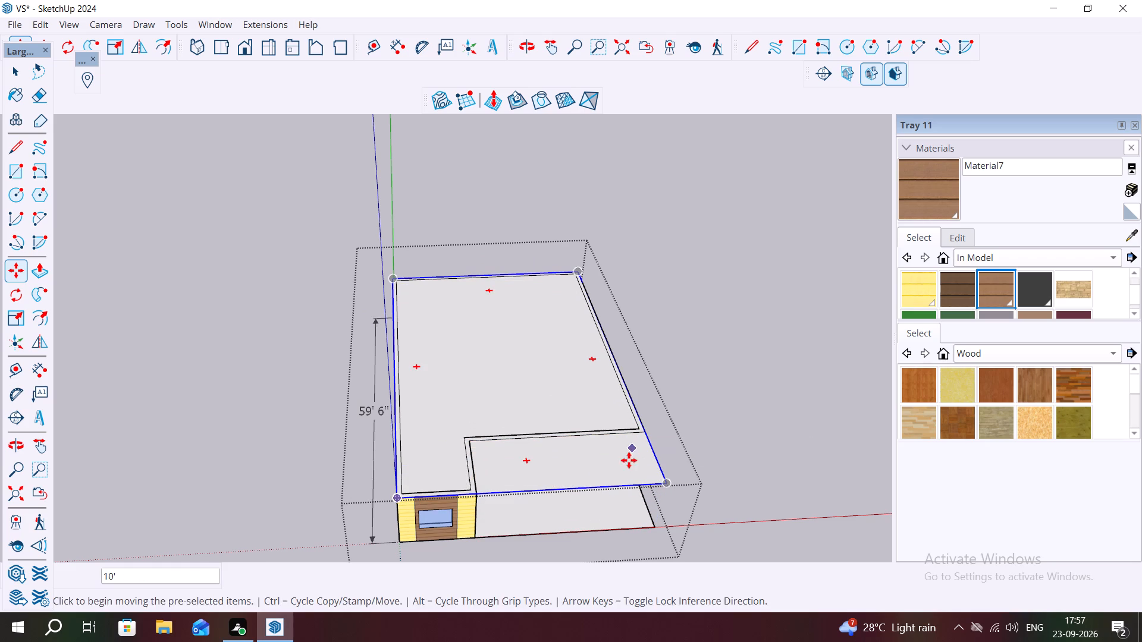
key("Escape")
key("space")
Inside the upper rectangle's group, extrude its face upward 6" into a roof slab, and close the group.
left_click(609, 464)
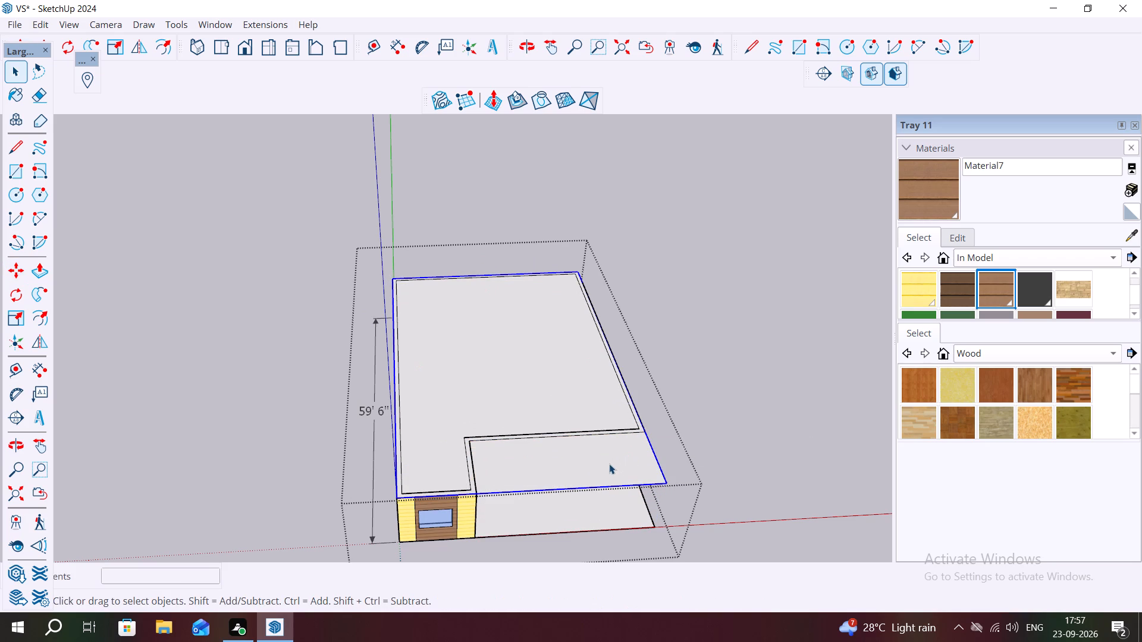
left_click(609, 464)
left_click(609, 464)
double_click(609, 464)
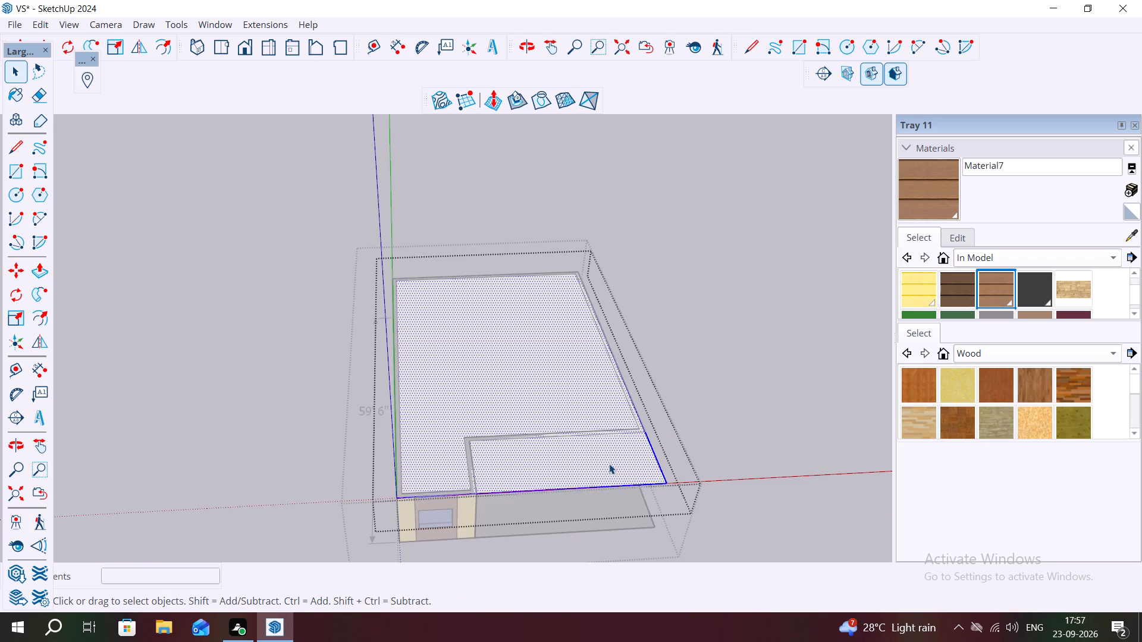
key("p")
left_click(609, 464)
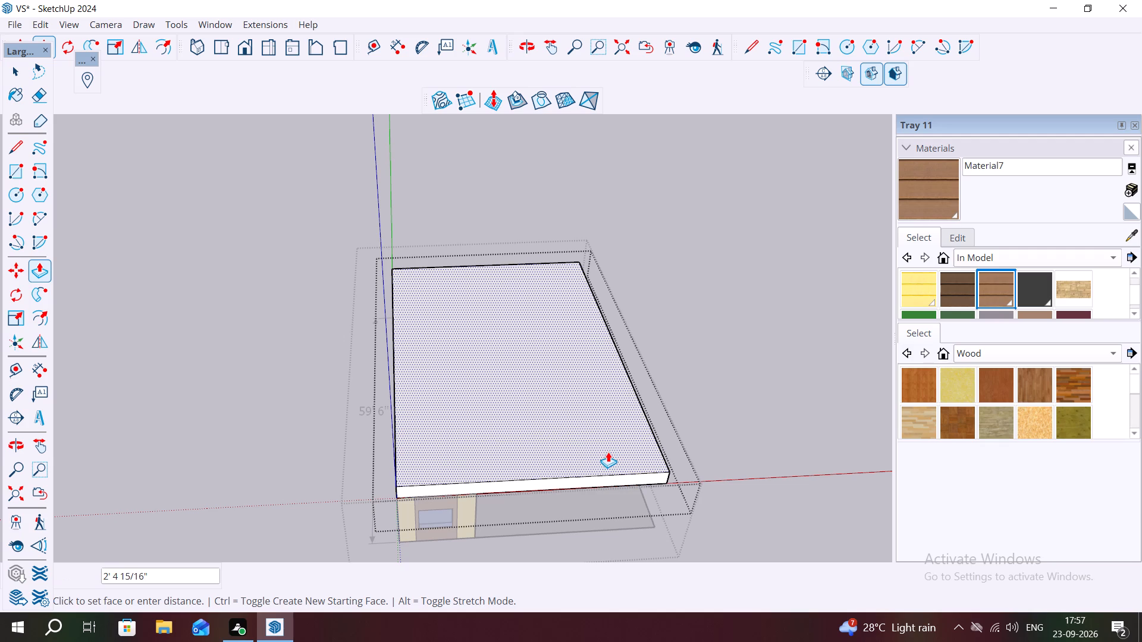
key("6")
key("shift+quotedbl")
key("Return")
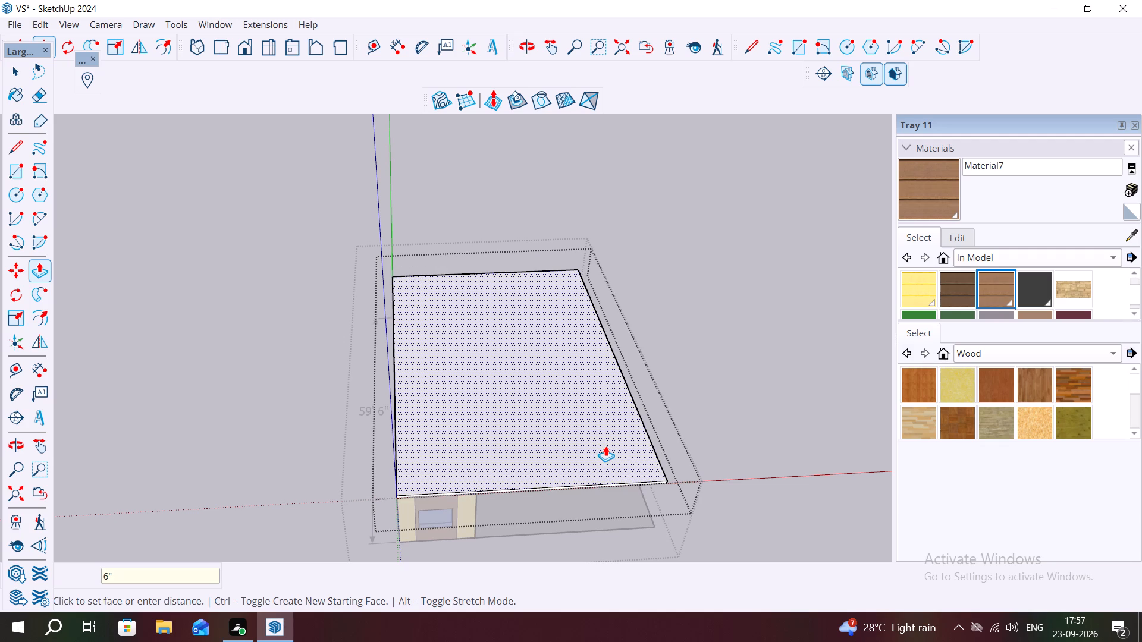
middle_click_drag(605, 446, 578, 288)
key("grave")
key("space")
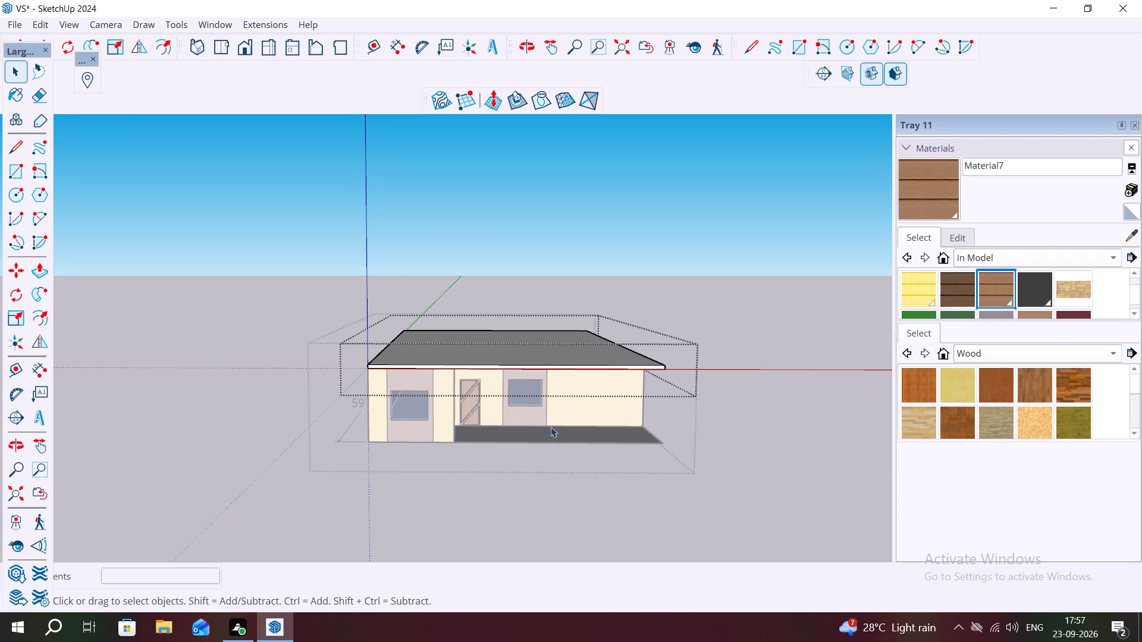
middle_click_drag(524, 455, 546, 470)
left_click(732, 454)
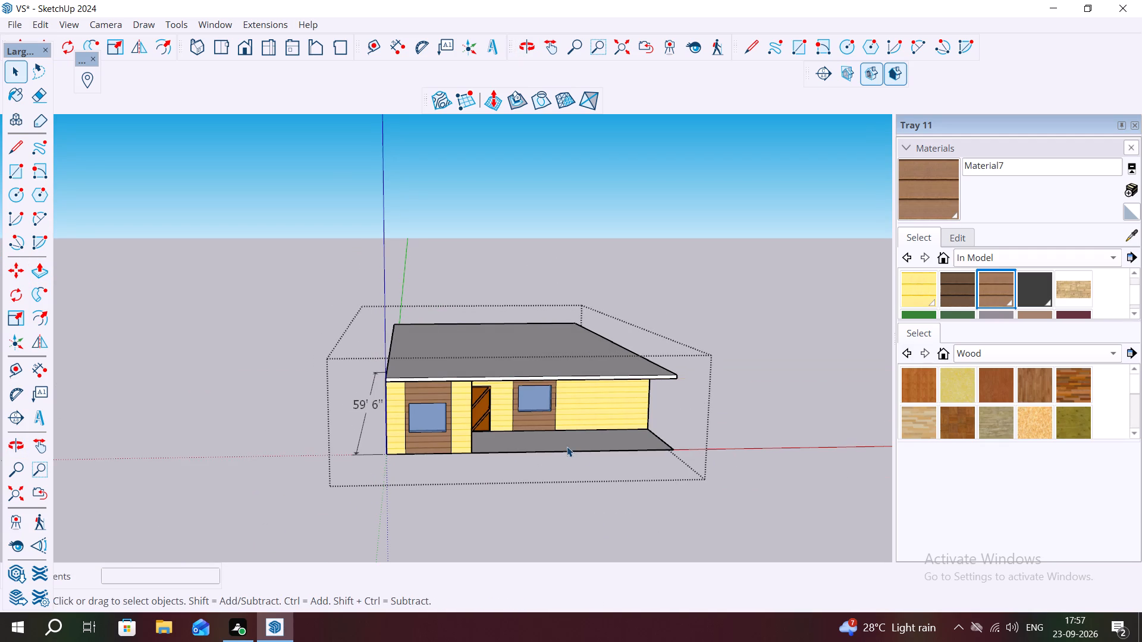
Inside the ground rectangle's group, extrude its underside downward 6" into a floor slab, and close the group.
left_click(567, 446)
middle_click_drag(562, 479, 551, 332)
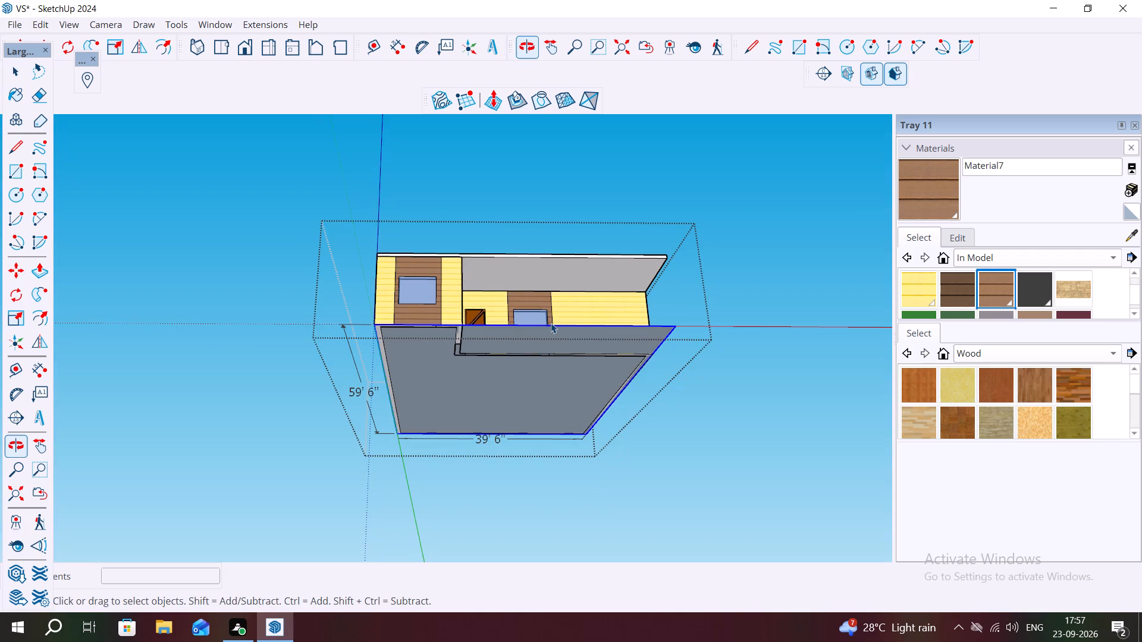
left_click(528, 342)
double_click(528, 336)
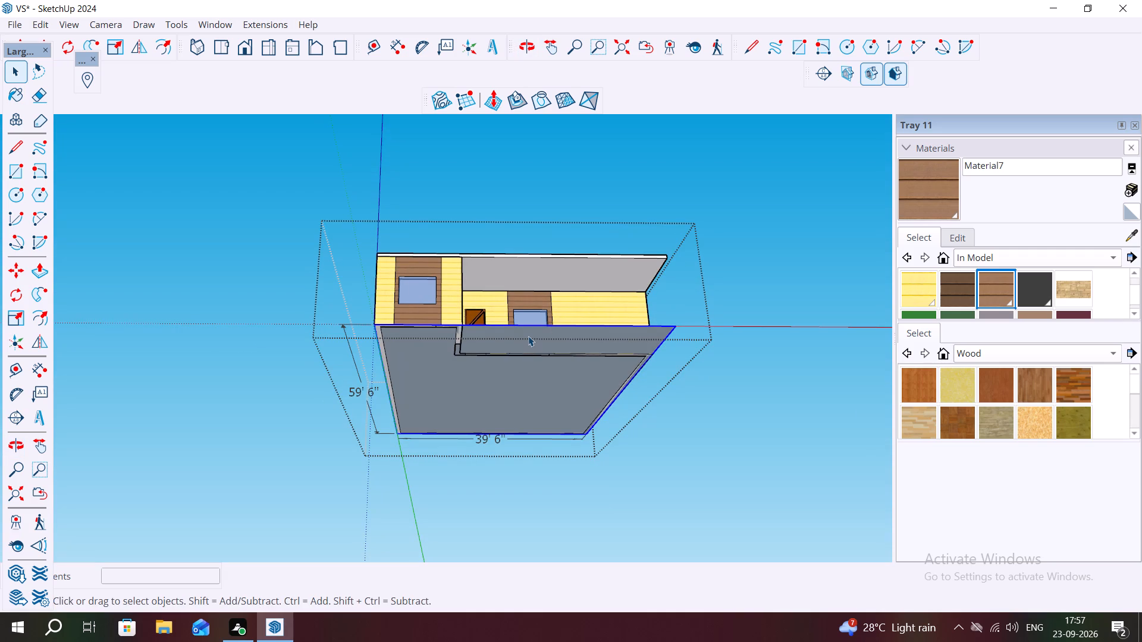
key("p")
left_click(529, 331)
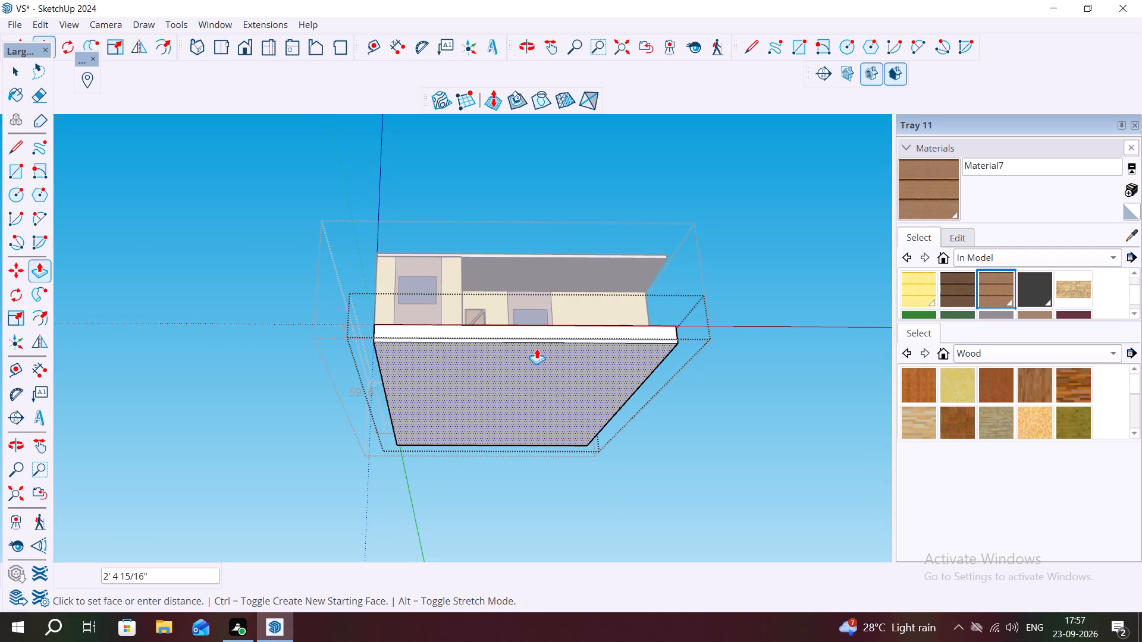
type("6\"")
key("Return")
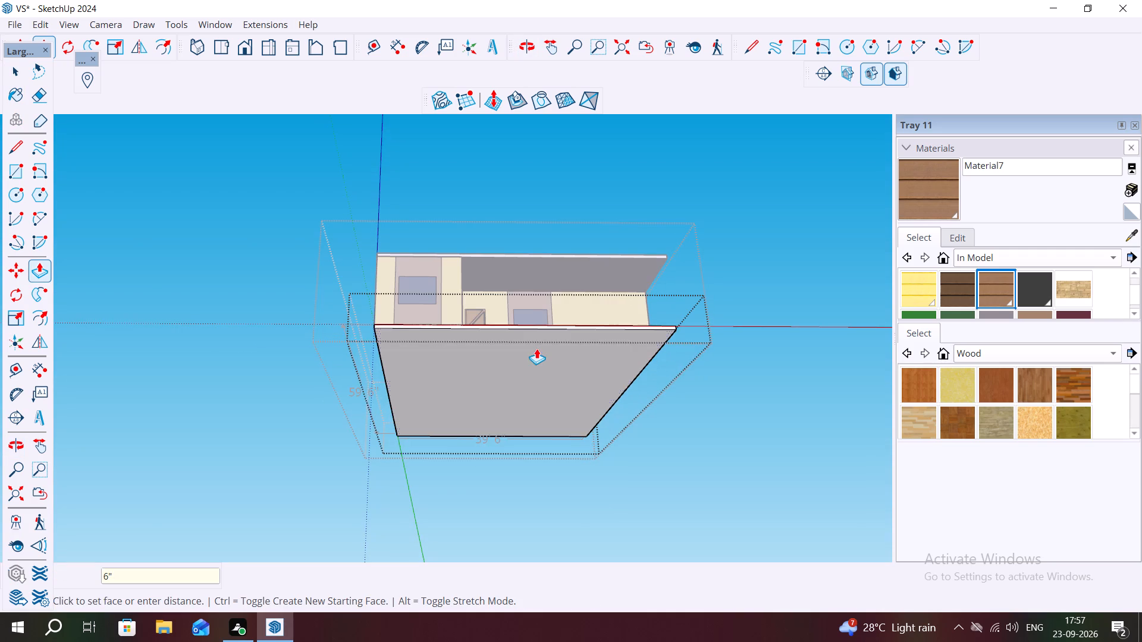
middle_click_drag(542, 350, 598, 508)
key("space")
left_click(692, 445)
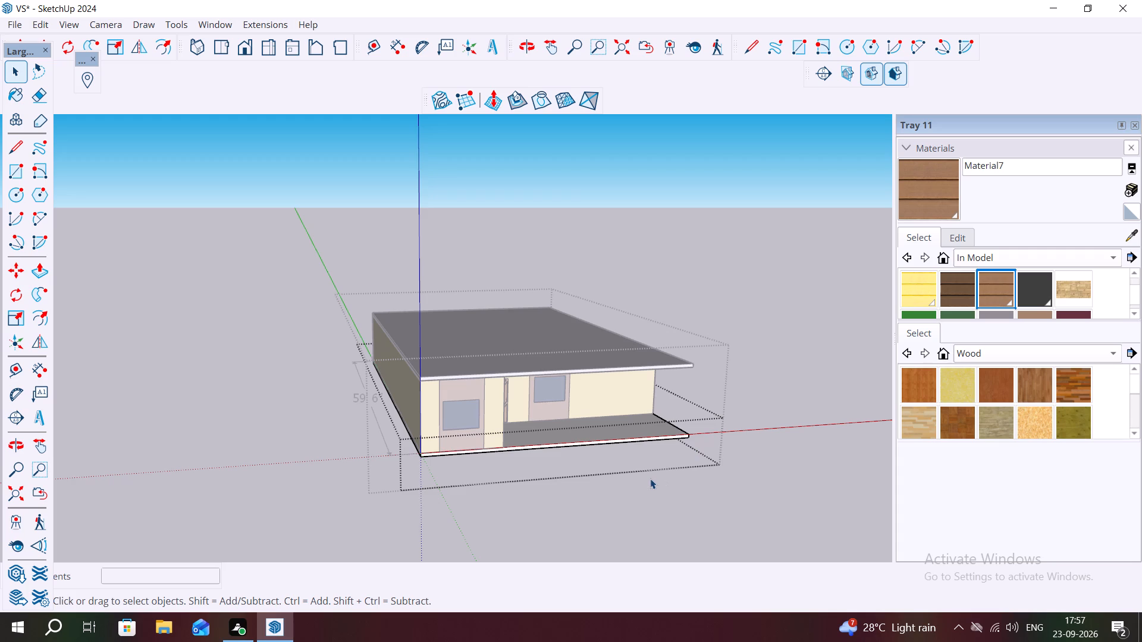
left_click(240, 460)
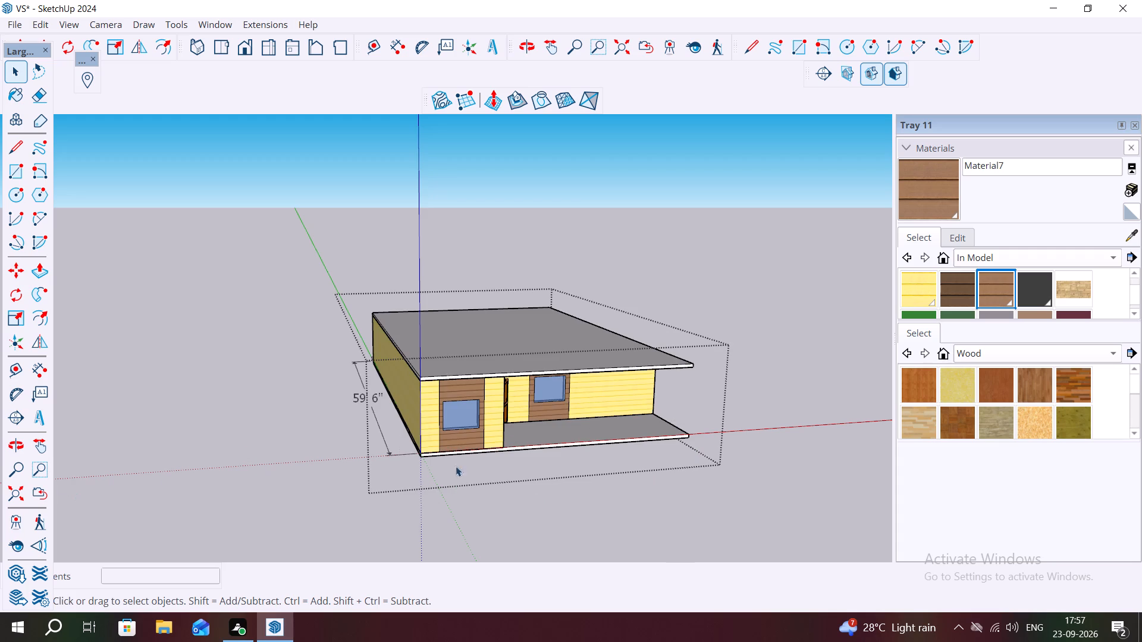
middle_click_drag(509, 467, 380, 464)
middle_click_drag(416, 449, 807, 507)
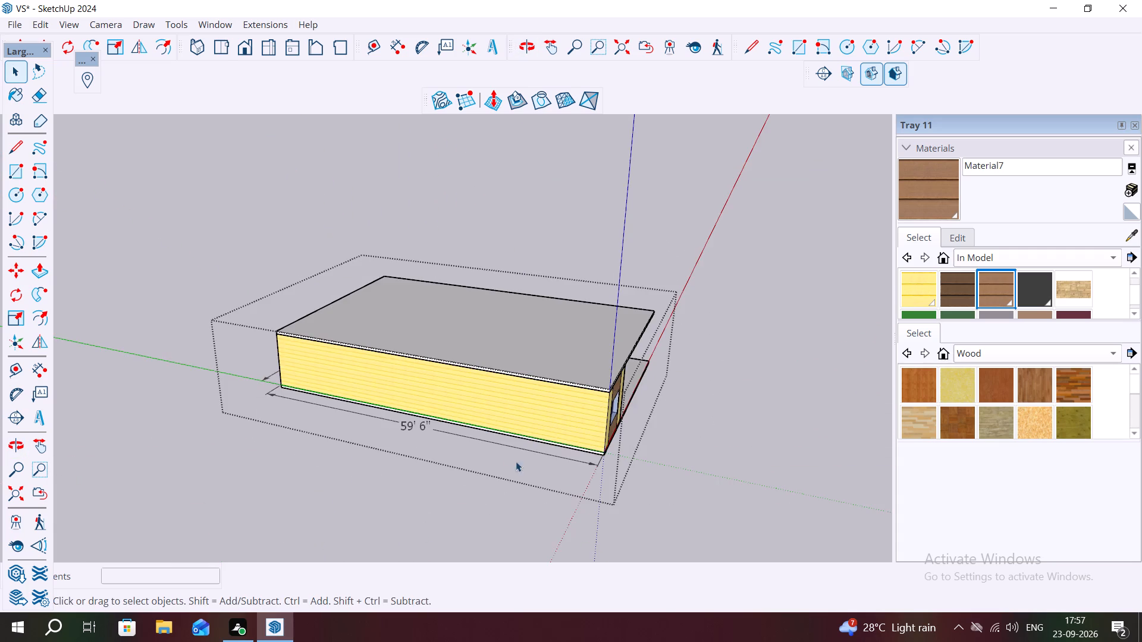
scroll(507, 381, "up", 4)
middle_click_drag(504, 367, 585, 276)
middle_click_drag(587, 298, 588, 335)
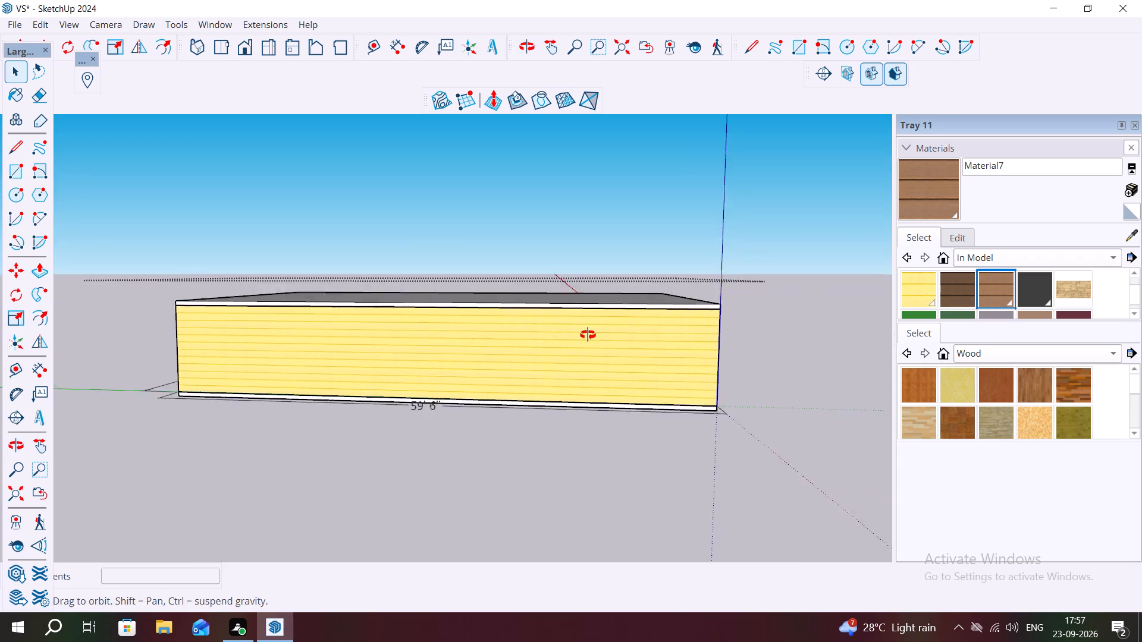
Examine the house from the side, above and front, checking how the roof and floor slabs meet the walls.
middle_click_drag(588, 335, 581, 391)
scroll(582, 341, "up", 5)
middle_click_drag(711, 379, 464, 385)
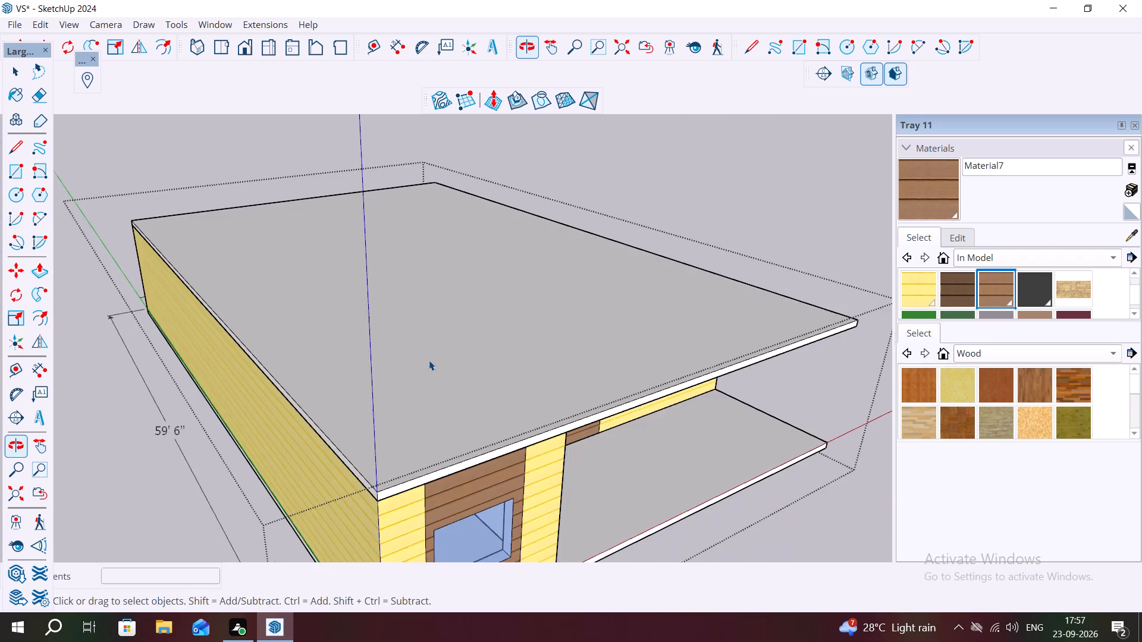
scroll(752, 440, "down", 2)
middle_click_drag(755, 436, 611, 460)
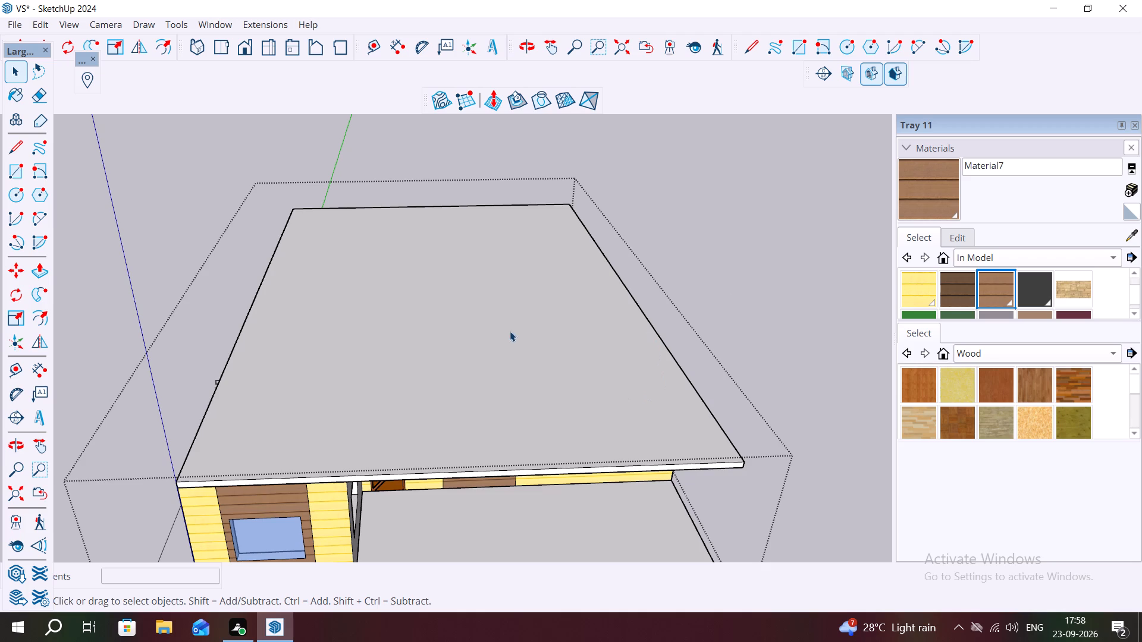
scroll(564, 291, "down", 4)
middle_click_drag(619, 409, 564, 314)
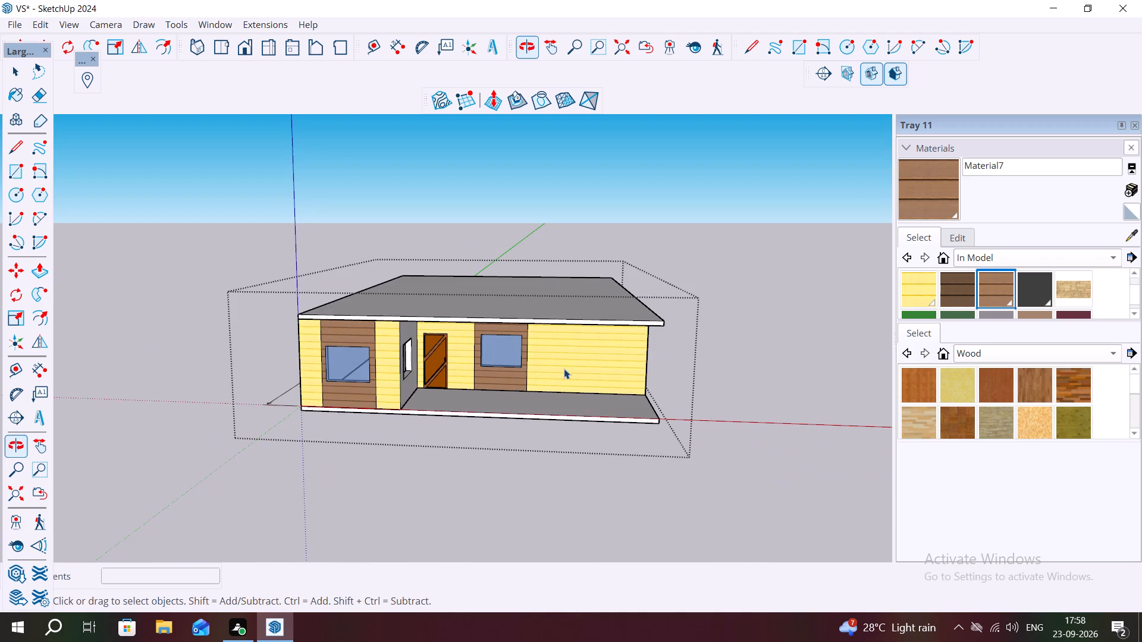
middle_click_drag(560, 378, 579, 343)
scroll(599, 372, "up", 3)
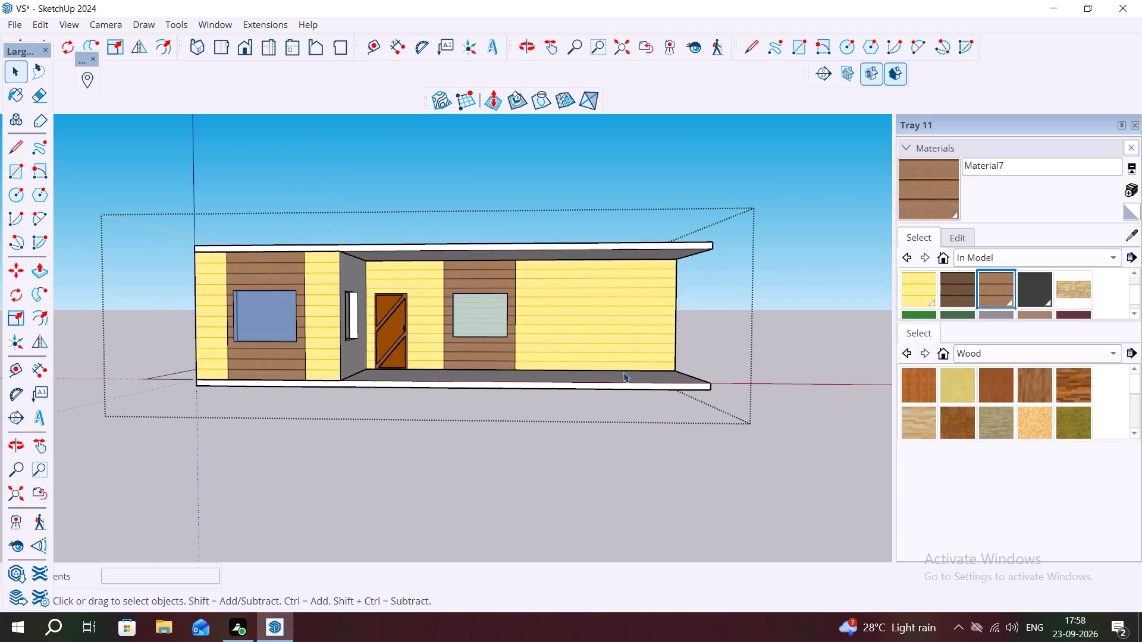
middle_click_drag(634, 374, 670, 400)
left_click(666, 345)
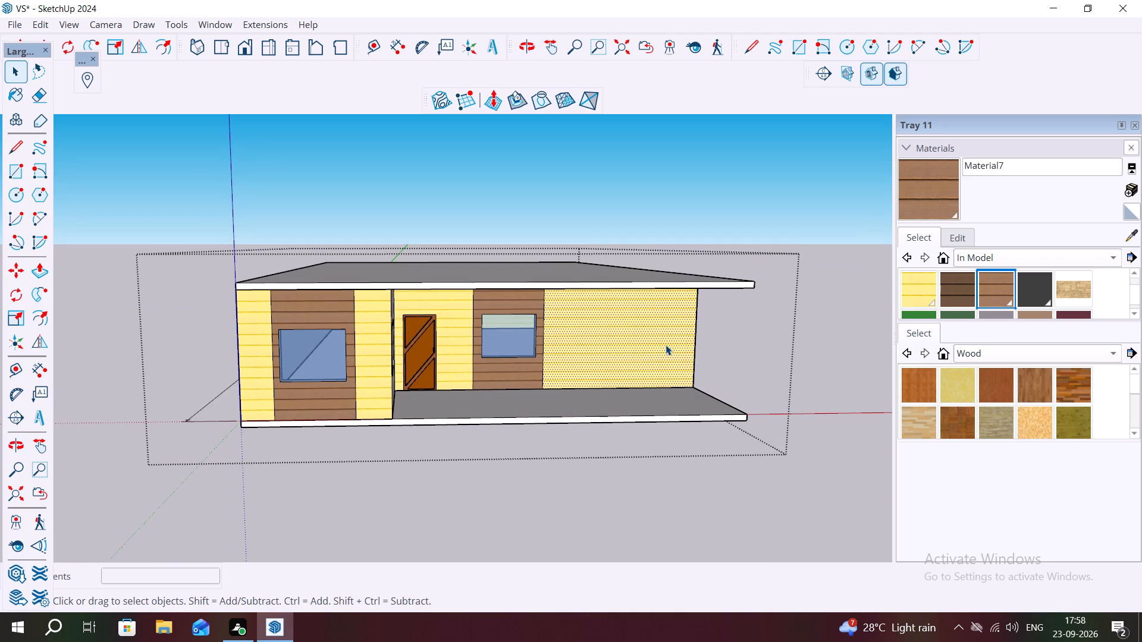
triple_click(629, 351)
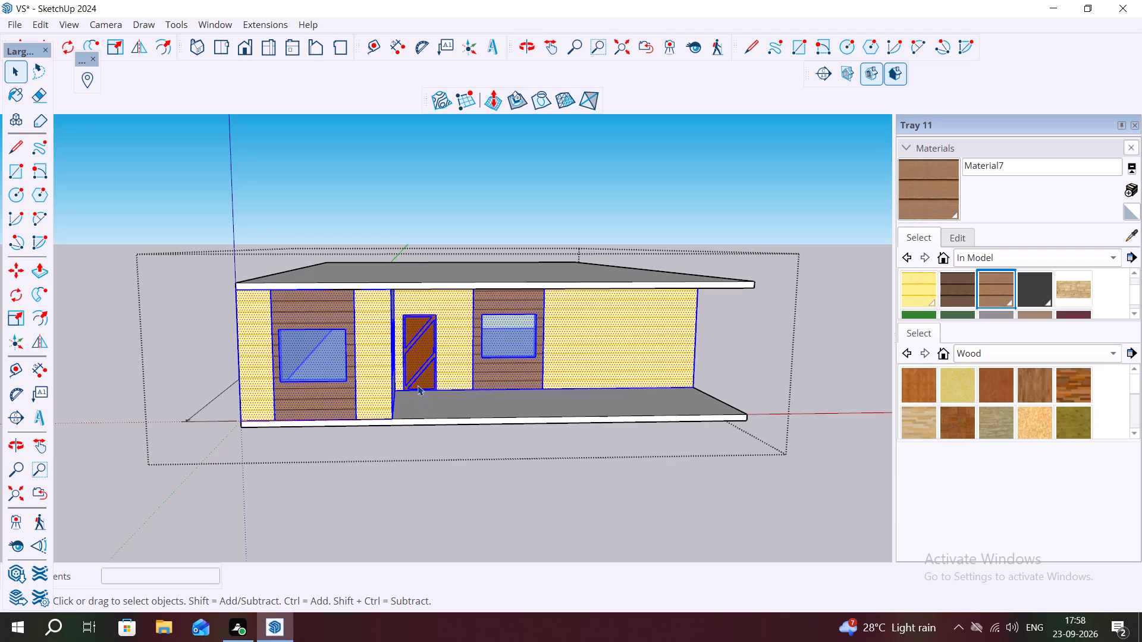
Undo the floor slab's downward extrusion and leave its group.
key("ctrl+z")
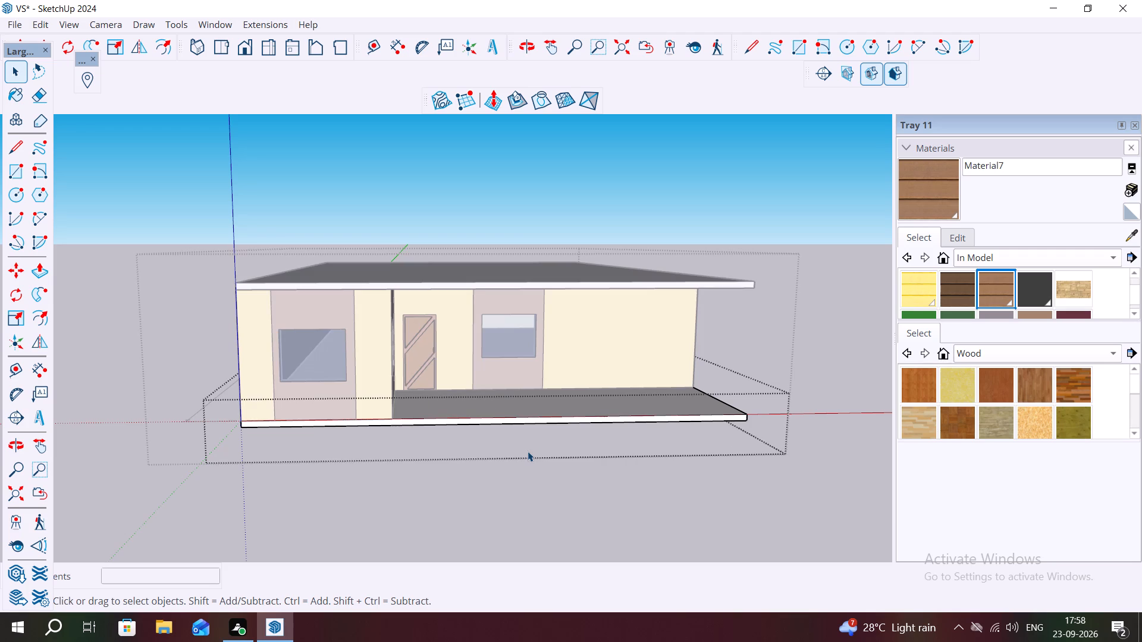
key("ctrl+z")
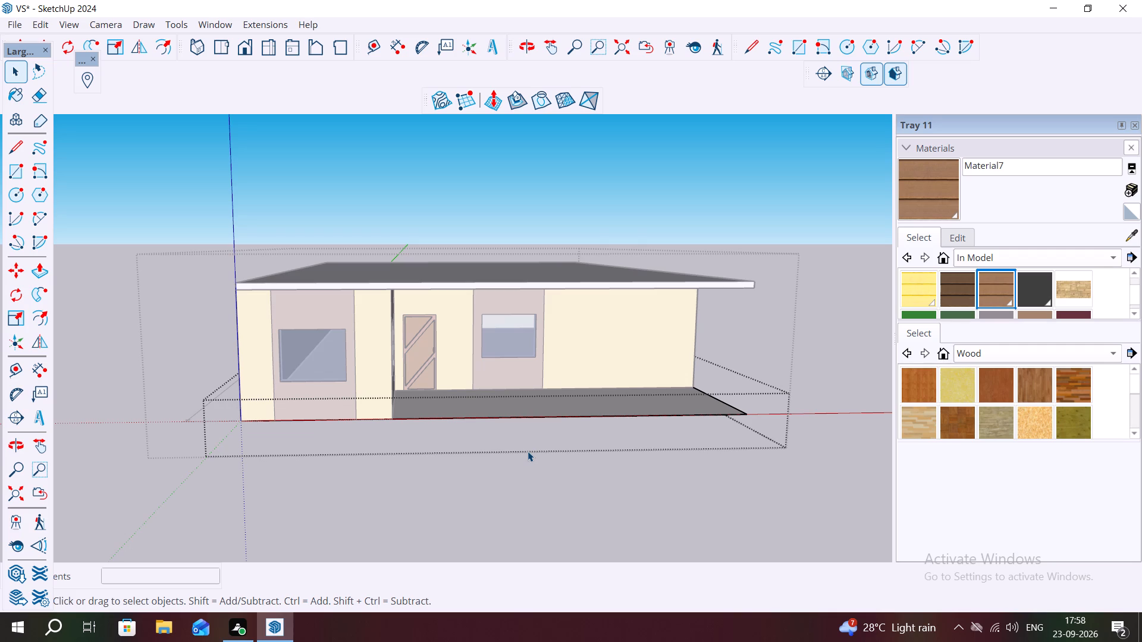
left_click(570, 464)
Inside the ground rectangle's group, extrude the underside downward 6" again and close the group.
middle_click_drag(484, 431, 468, 362)
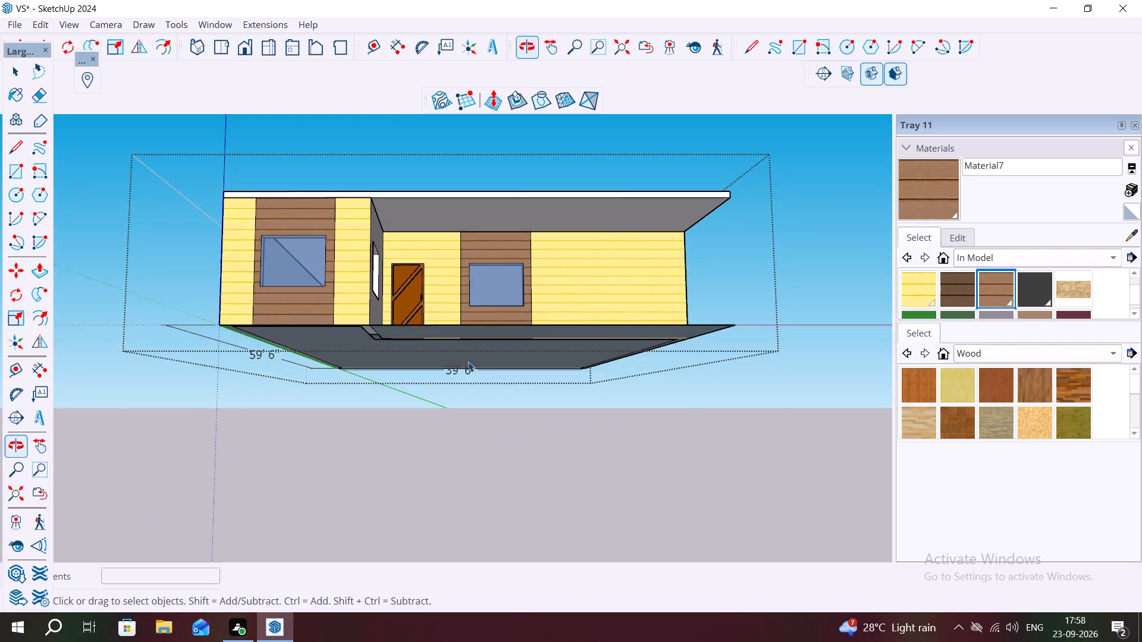
scroll(475, 363, "up", 6)
left_click(491, 281)
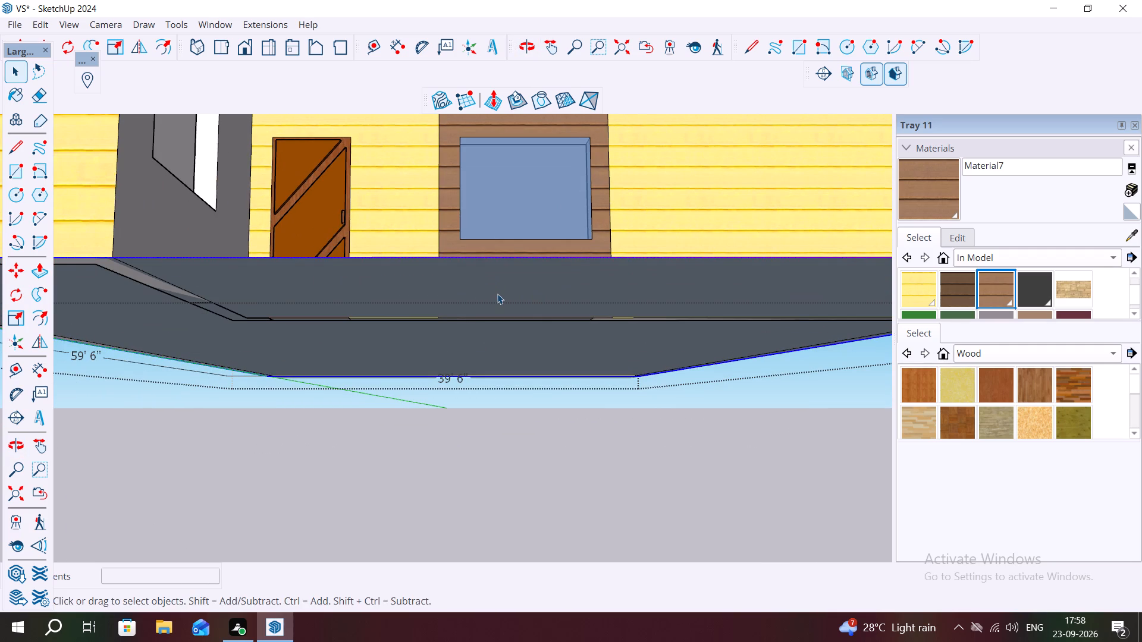
double_click(497, 294)
middle_click_drag(500, 317, 515, 247)
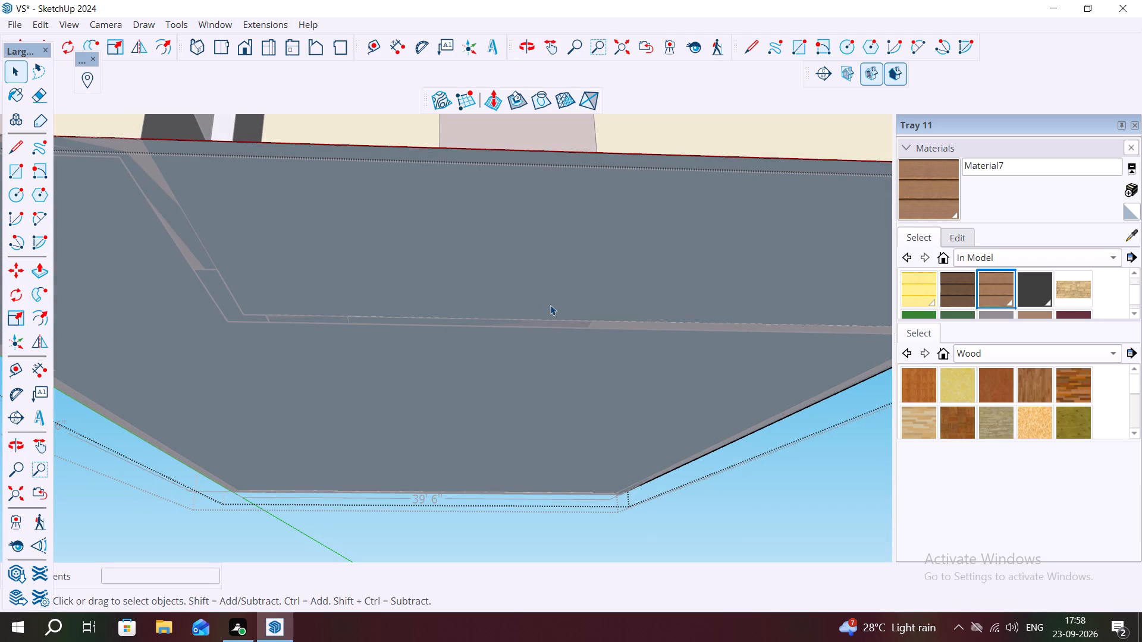
key("p")
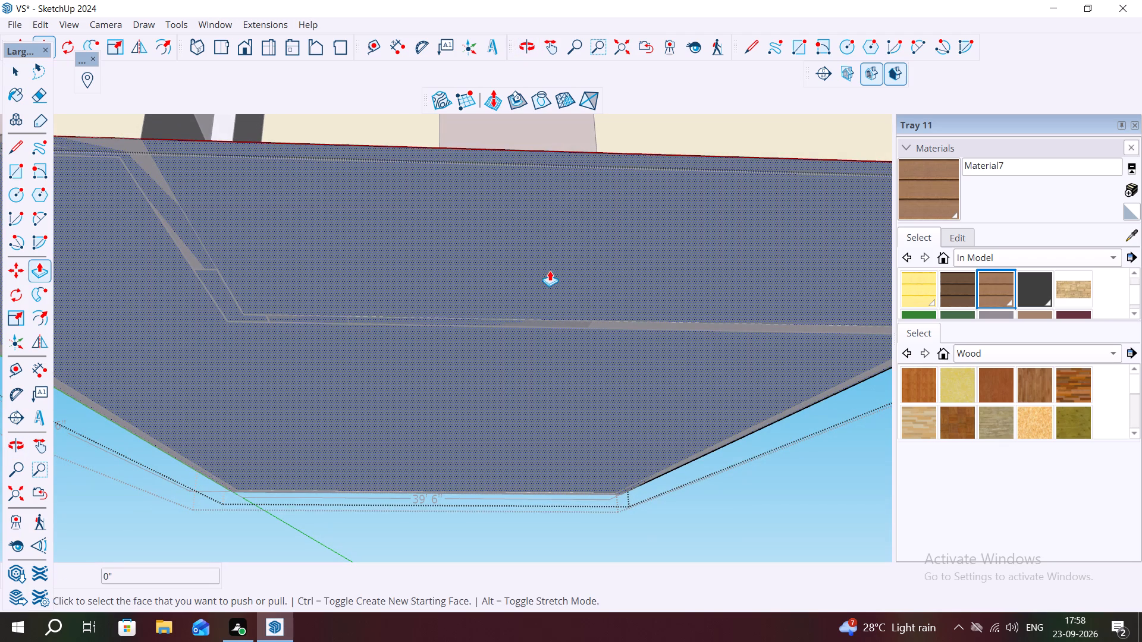
left_click(550, 270)
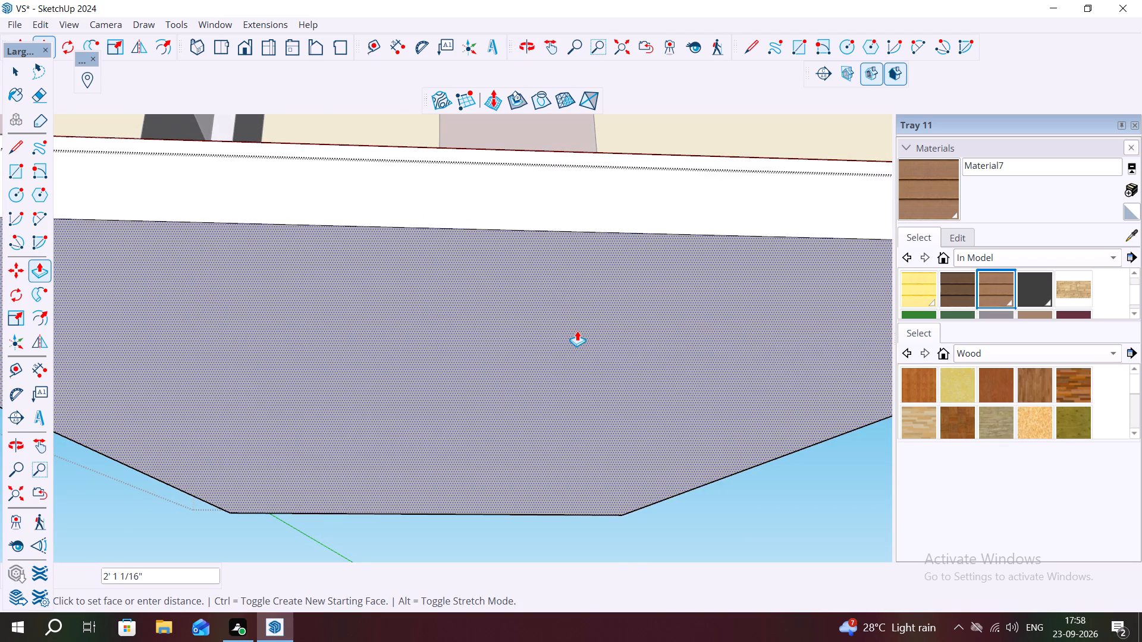
key("6")
key("shift+quotedbl")
key("Return")
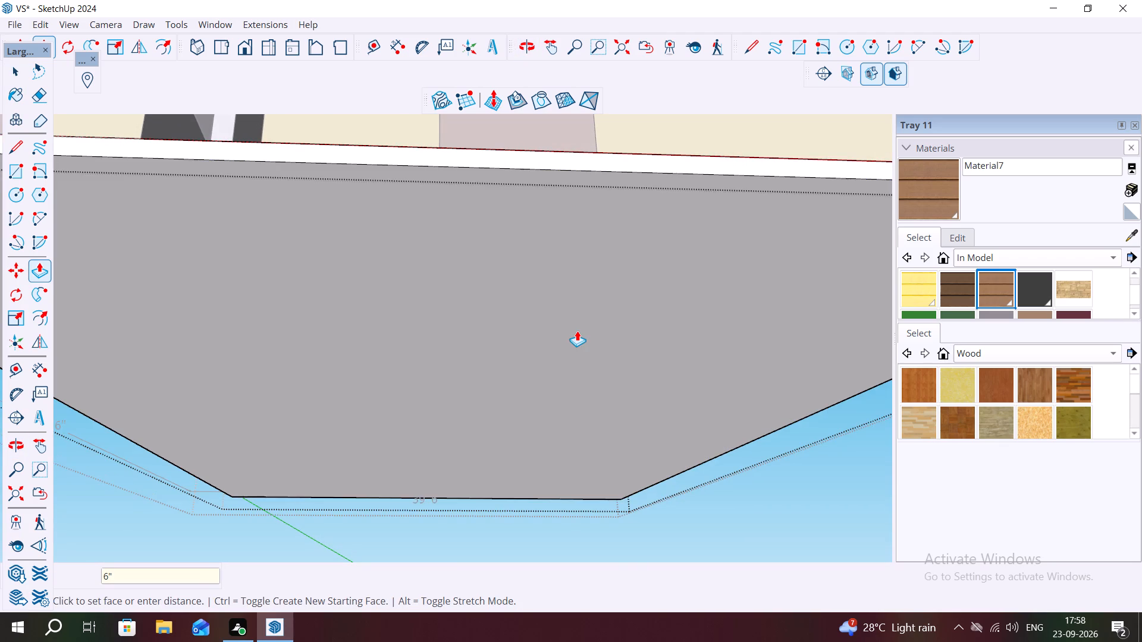
scroll(611, 272, "down", 10)
middle_click_drag(599, 200, 626, 426)
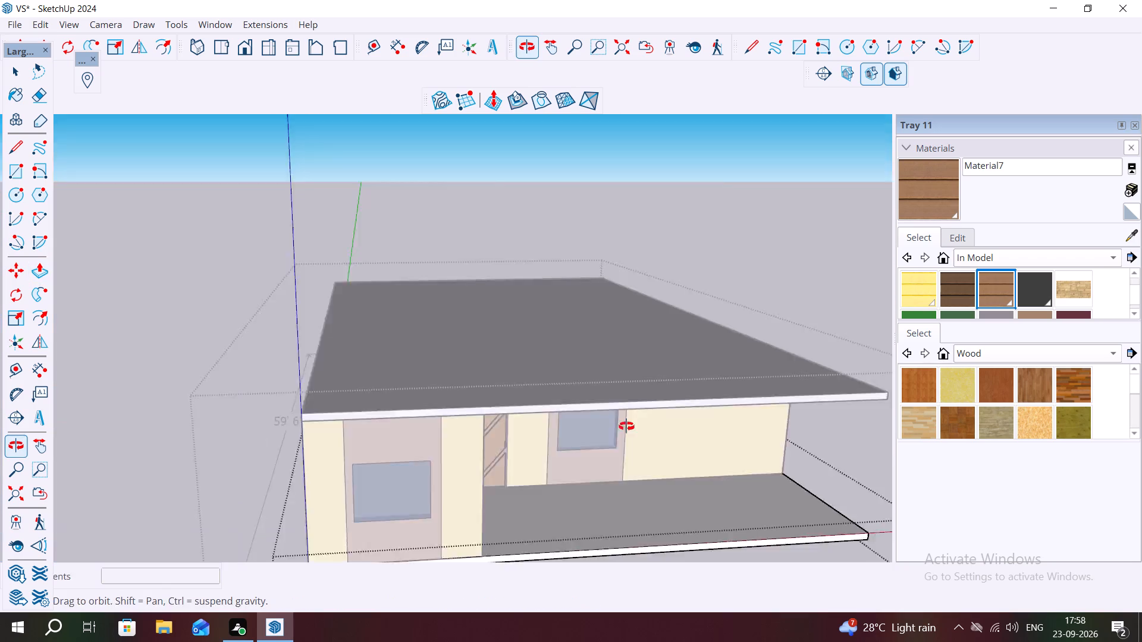
middle_click_drag(626, 426, 627, 440)
scroll(610, 419, "up", 2)
scroll(652, 394, "down", 6)
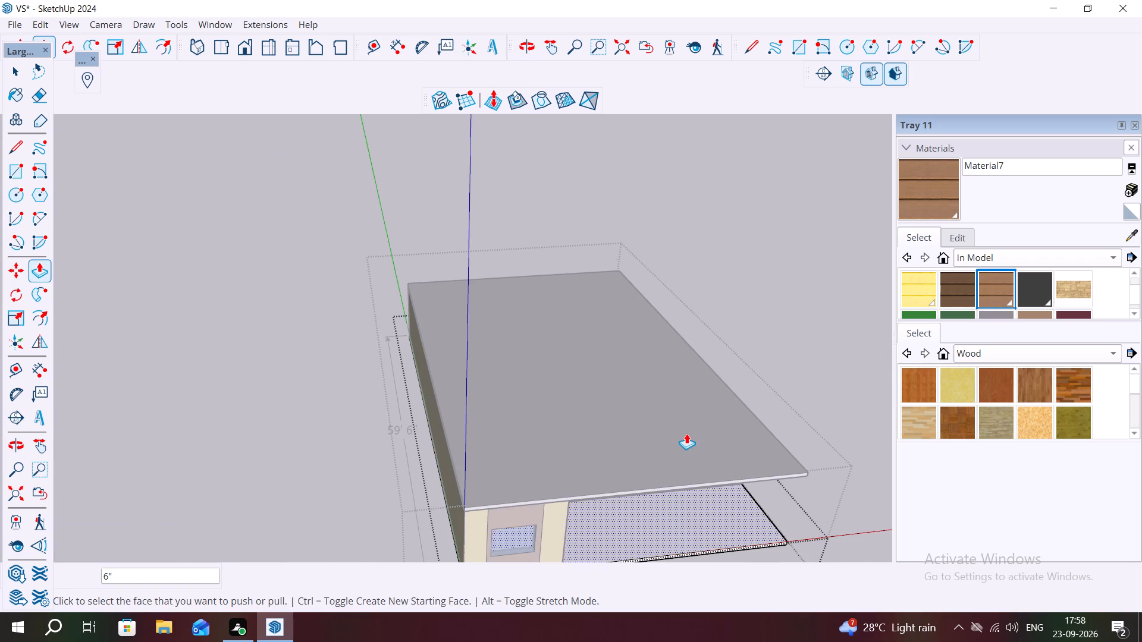
key("Escape")
key("Escape")
key("Escape")
key("Escape")
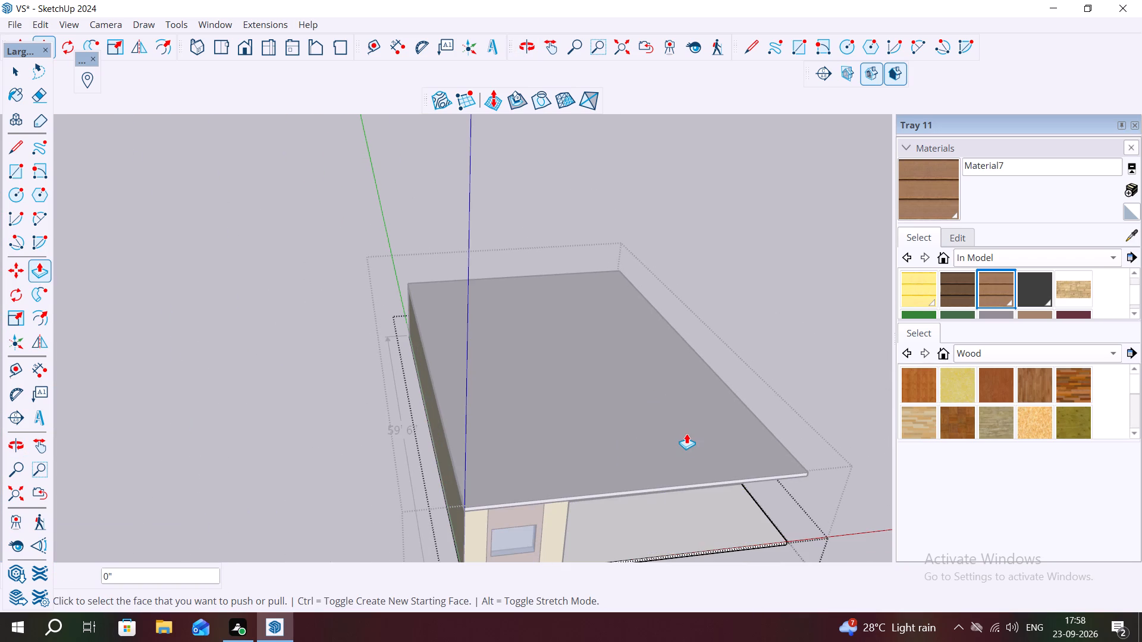
key("space")
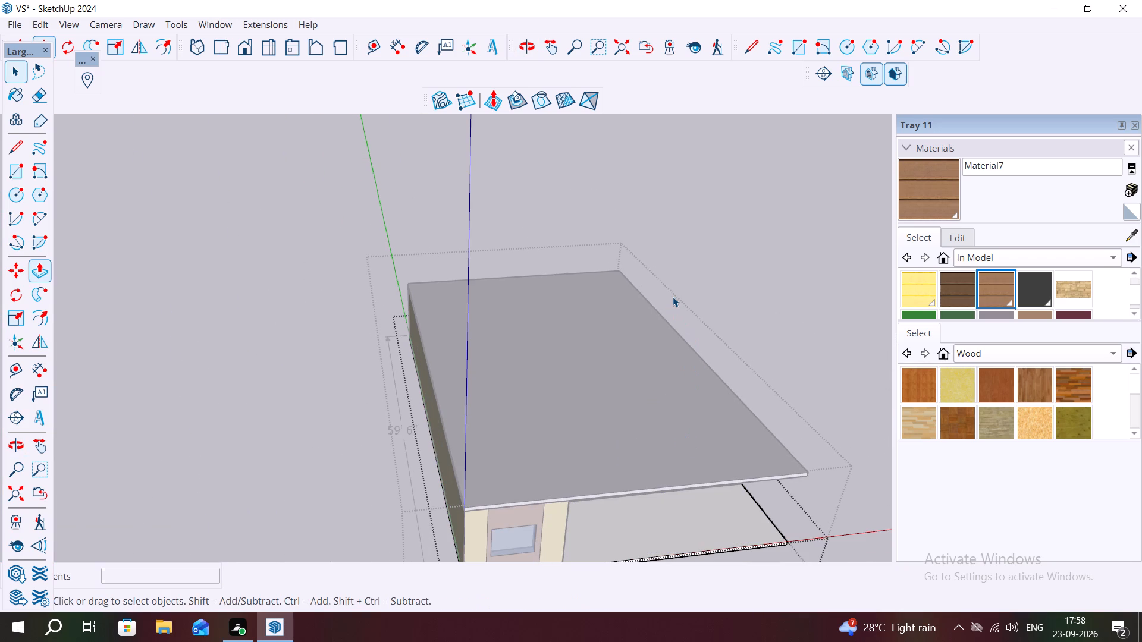
key("space")
left_click(848, 323)
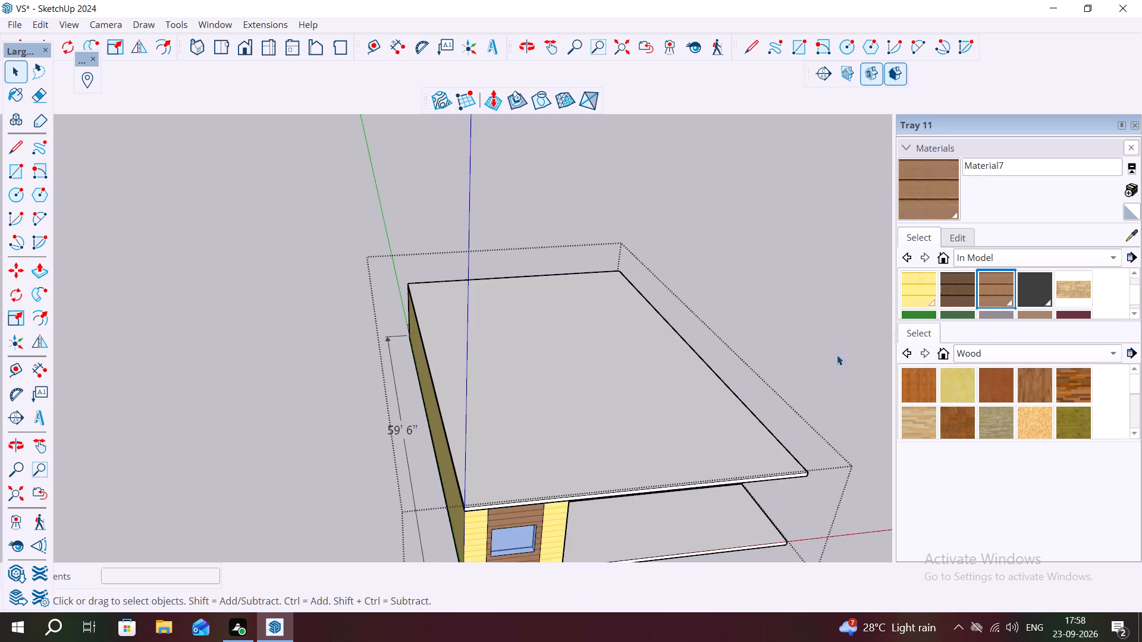
Inside the roof slab's group, delete the front upper edge together with the top and front faces, and close the group.
scroll(824, 437, "down", 2)
scroll(744, 483, "down", 1)
middle_click_drag(614, 514, 544, 471)
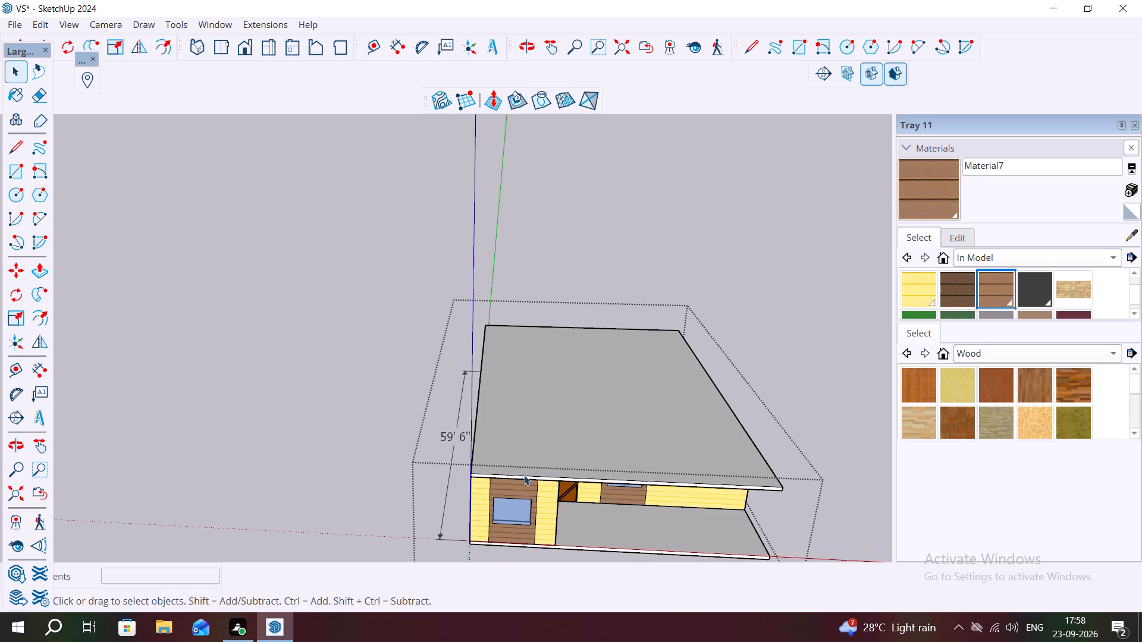
middle_click_drag(751, 495, 916, 457)
middle_click_drag(688, 466, 603, 467)
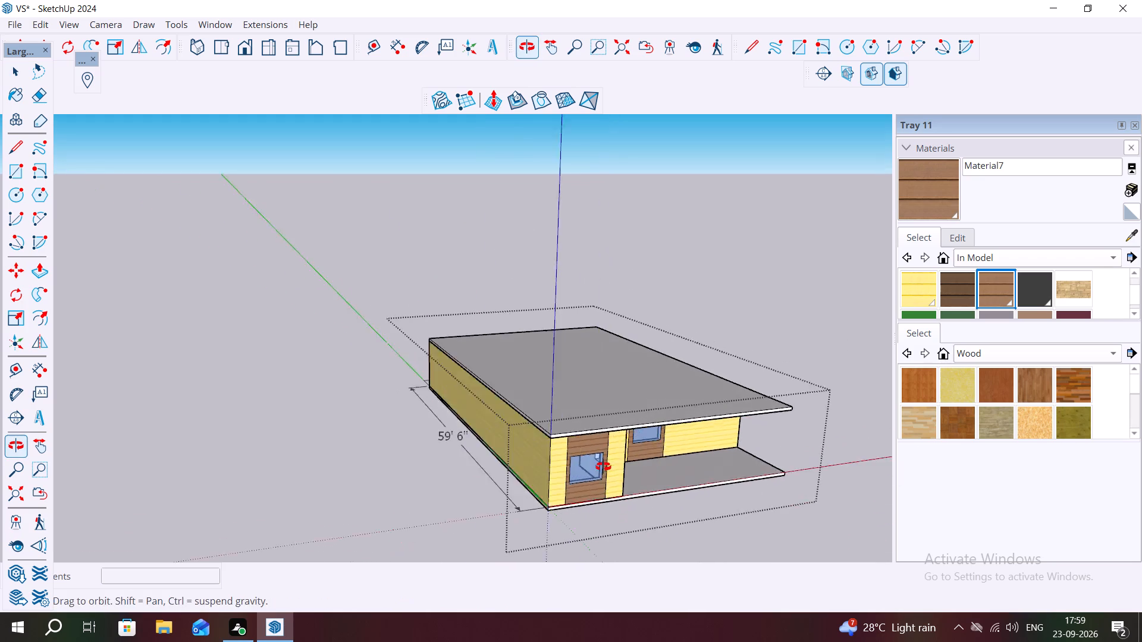
middle_click_drag(603, 467, 554, 461)
scroll(602, 473, "up", 1)
middle_click_drag(596, 471, 498, 463)
scroll(507, 467, "up", 2)
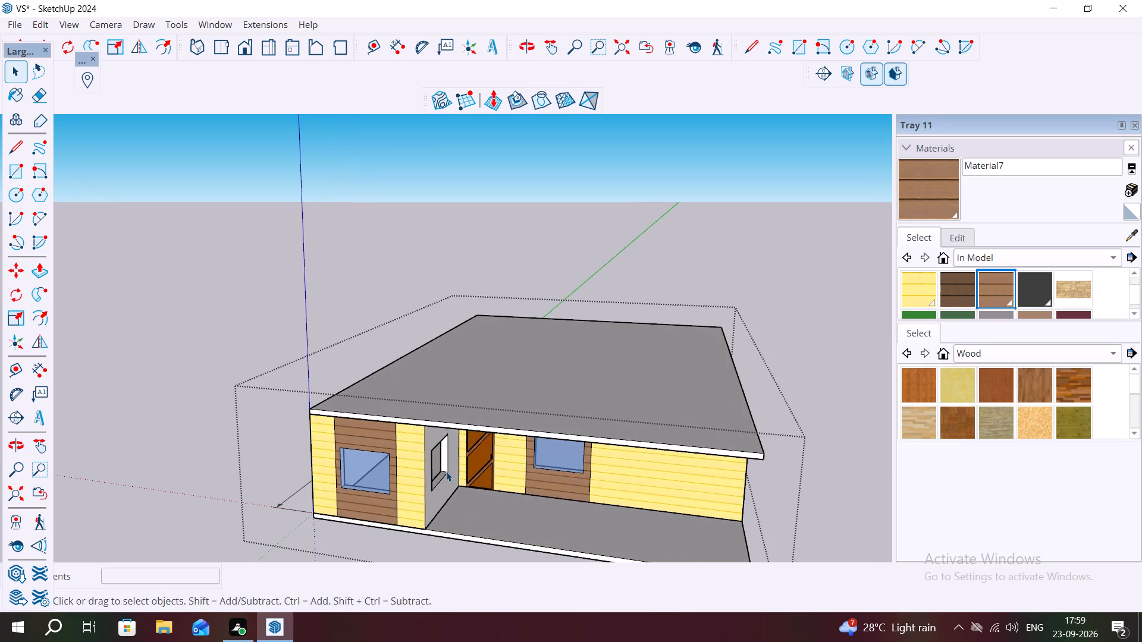
middle_click_drag(448, 472, 404, 477)
scroll(415, 450, "up", 2)
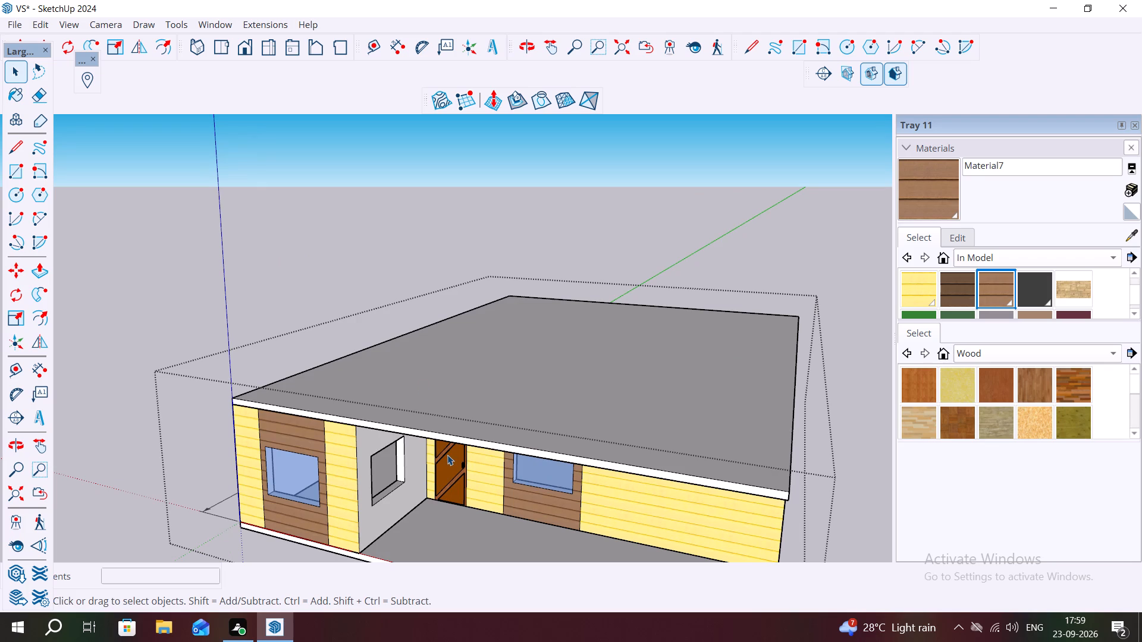
double_click(468, 438)
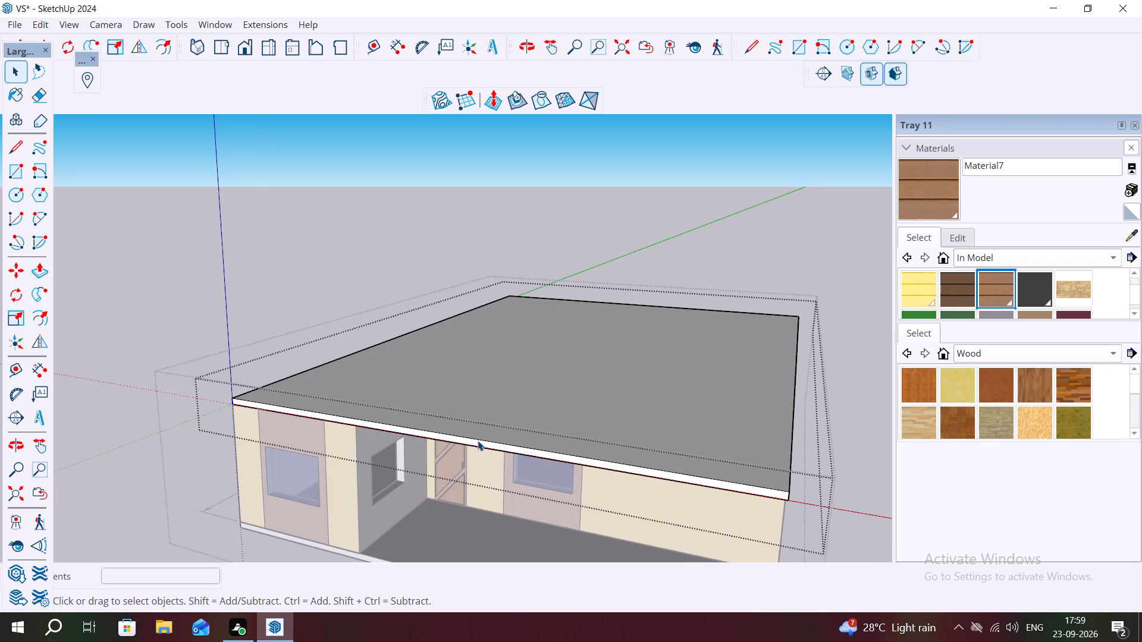
left_click(478, 440)
left_click(478, 441)
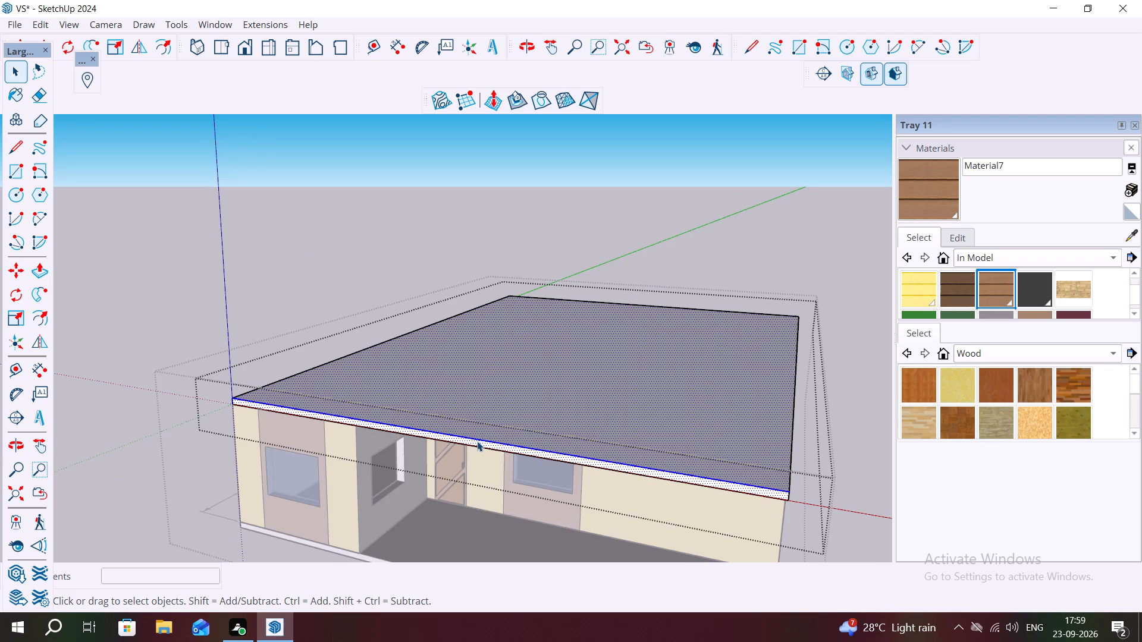
key("Delete")
scroll(627, 427, "down", 2)
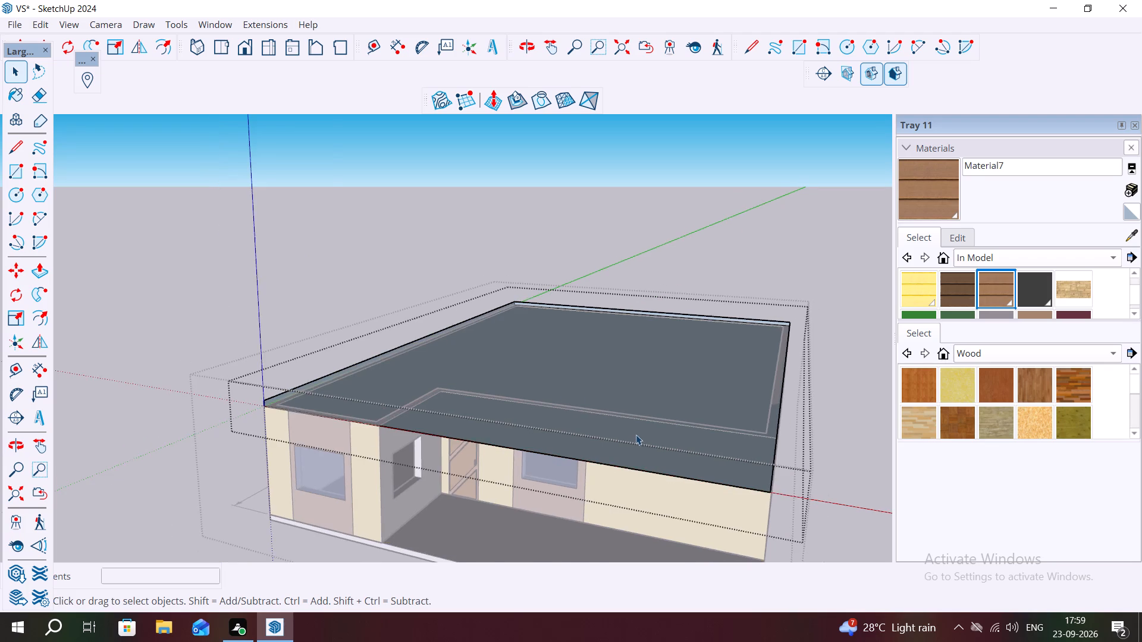
scroll(636, 435, "down", 2)
left_click(240, 418)
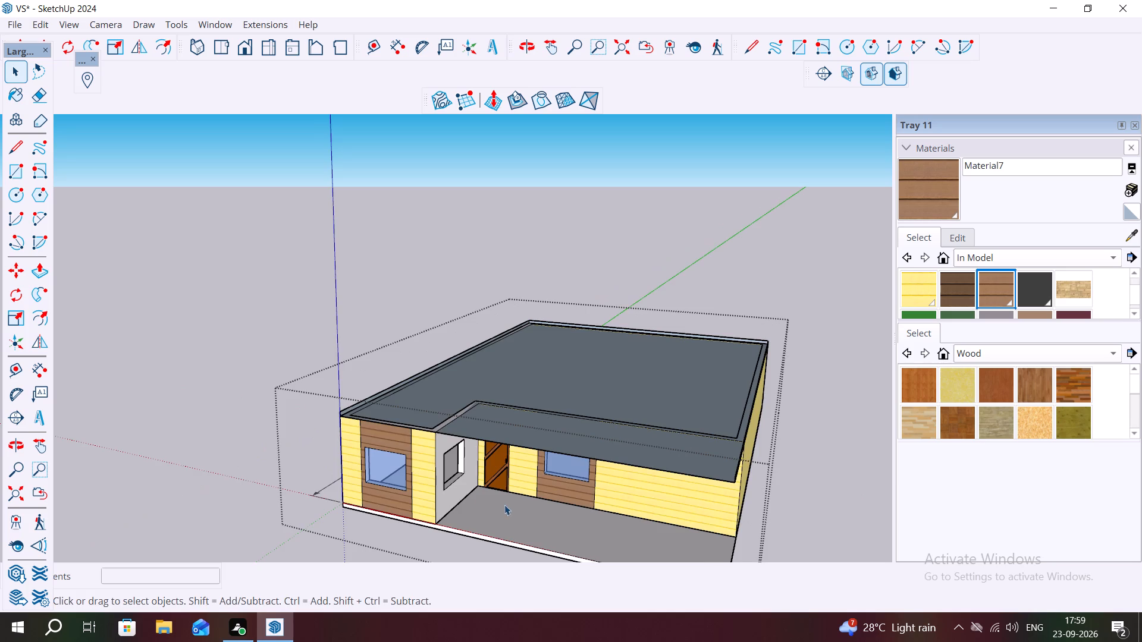
Draw a 5' by 4' rectangle across the window opening in the white side wall of the porch.
middle_click_drag(499, 502, 412, 406)
scroll(375, 374, "up", 3)
middle_click_drag(377, 396, 325, 459)
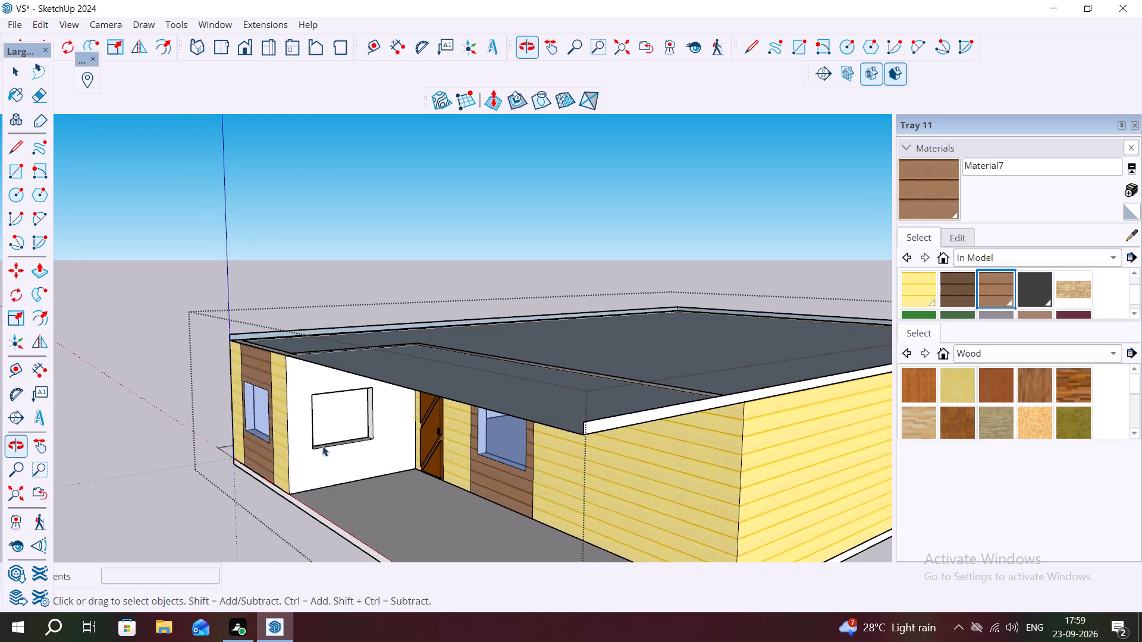
key("r")
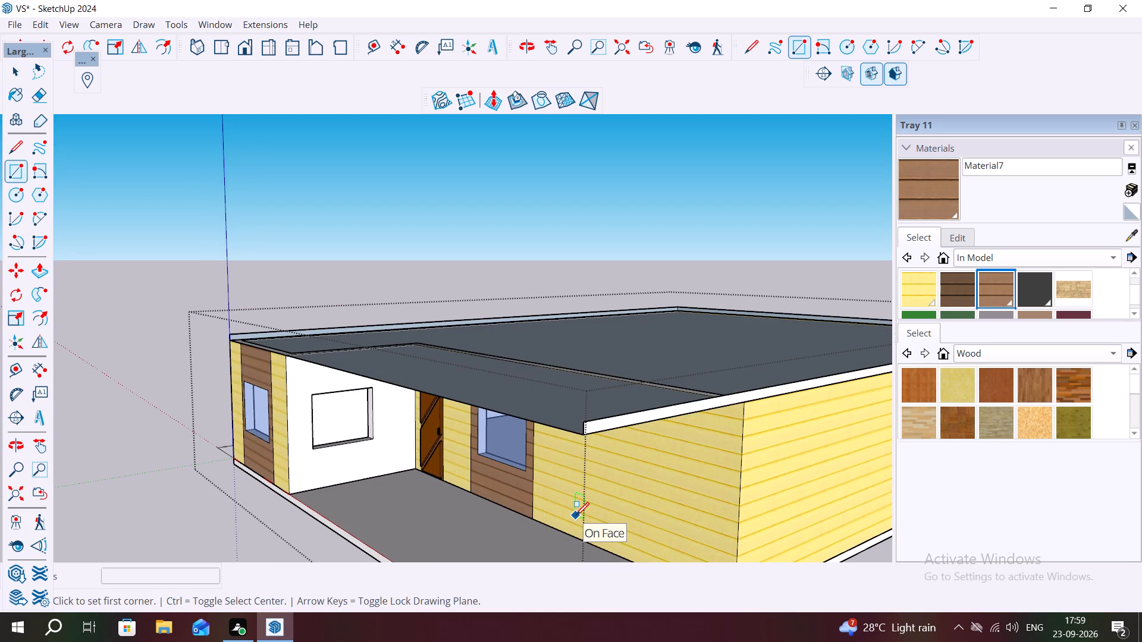
scroll(576, 515, "up", 1)
scroll(269, 376, "up", 6)
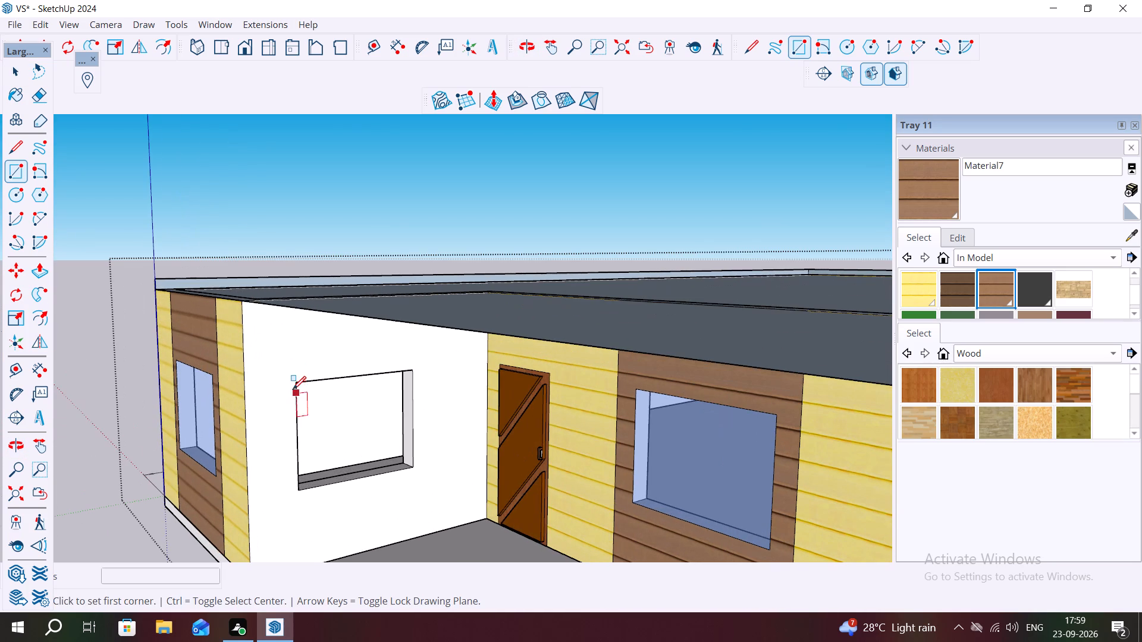
left_click(294, 385)
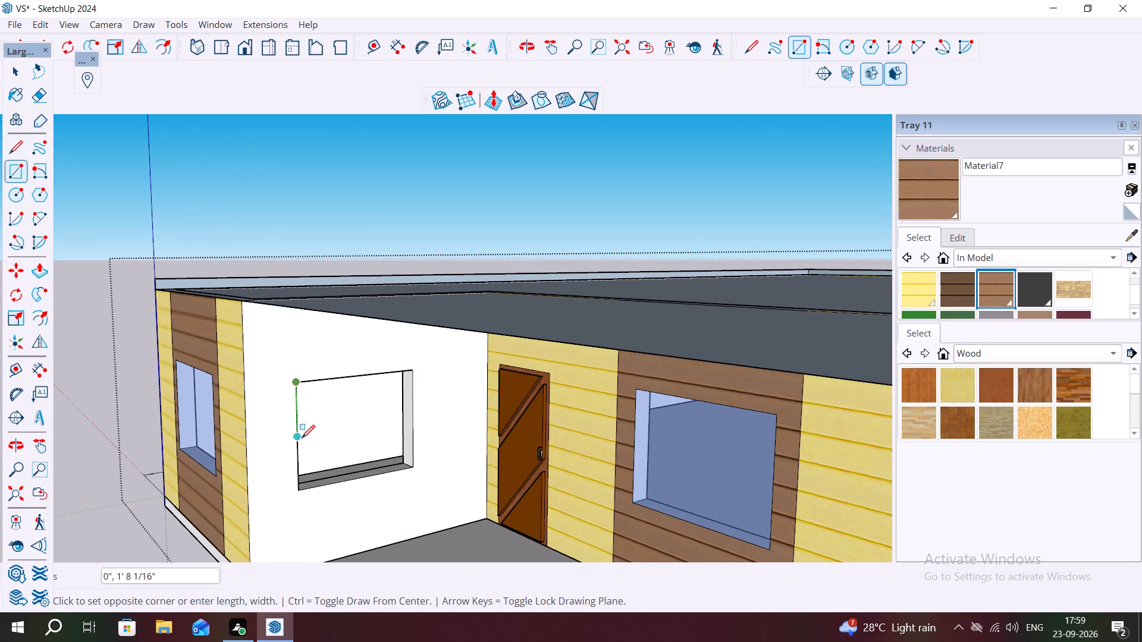
left_click(412, 470)
Paint the window rectangle in the porch's white side wall with Translucent Glass Blue from Glass and Mirrors.
scroll(1009, 286, "down", 1)
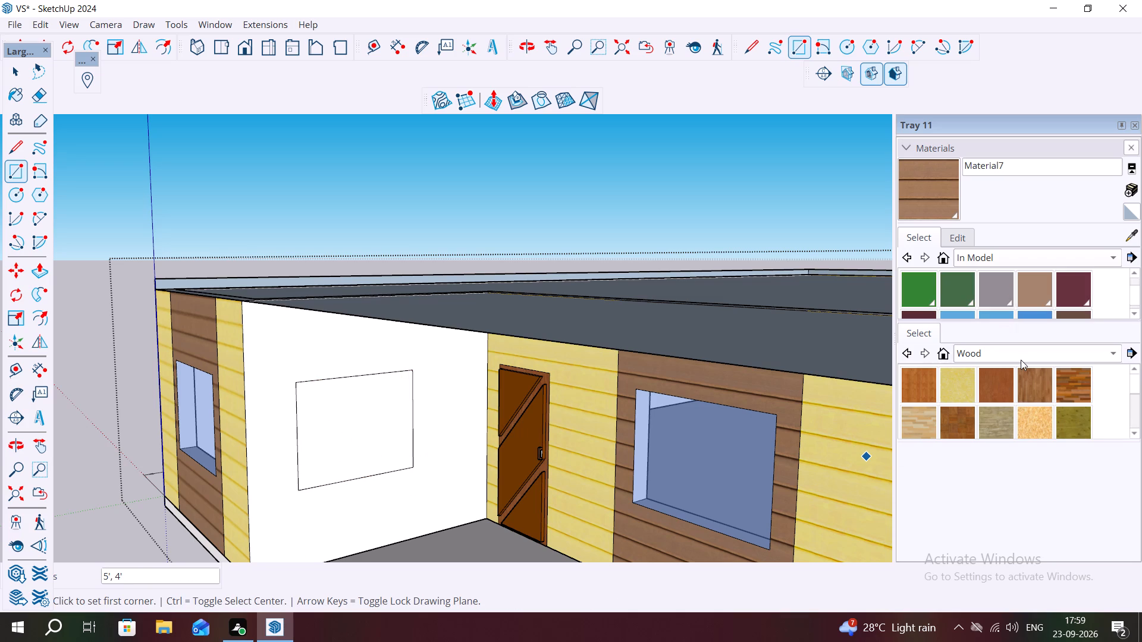
left_click(1018, 358)
left_click(942, 225)
left_click(1024, 382)
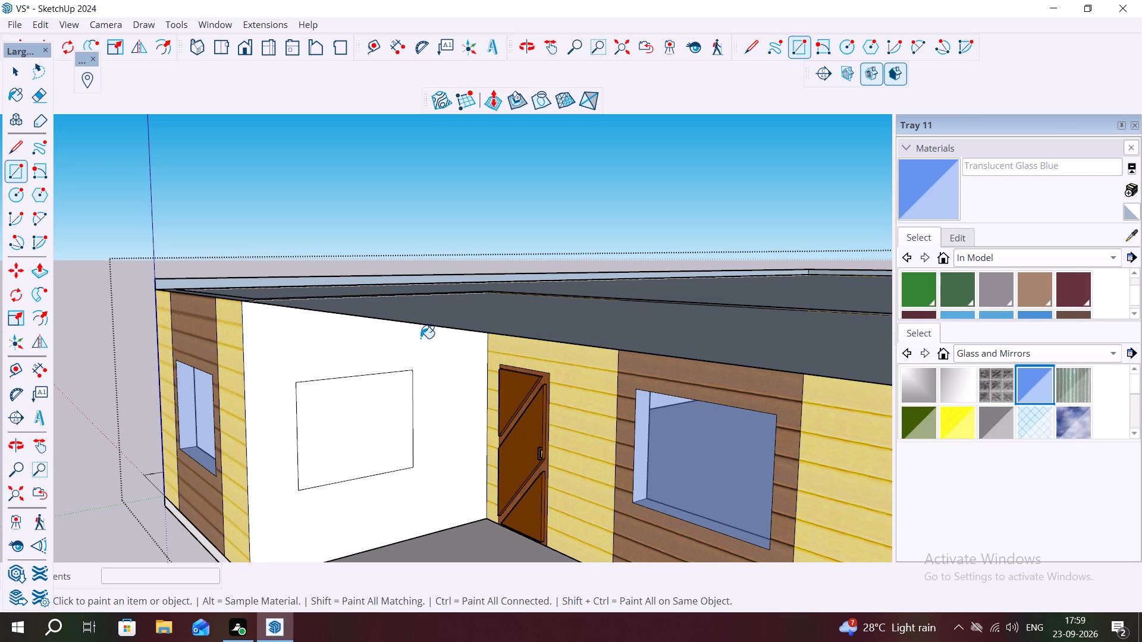
left_click(334, 405)
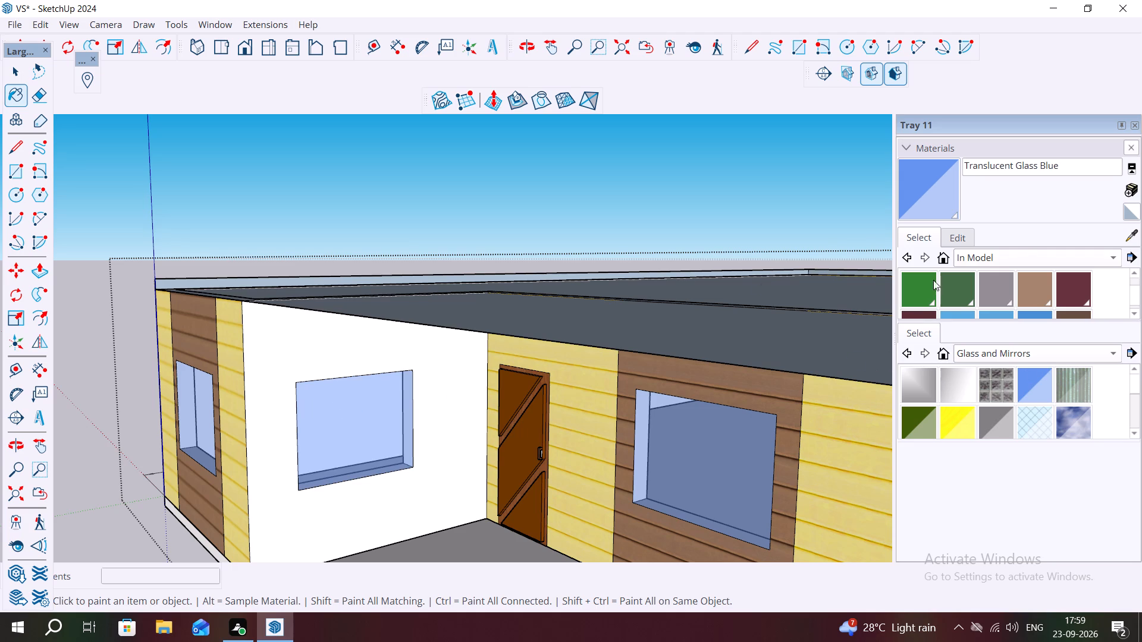
Paint the white side wall of the porch with the yellow cladding material Material5.
scroll(980, 284, "down", 2)
left_click(993, 352)
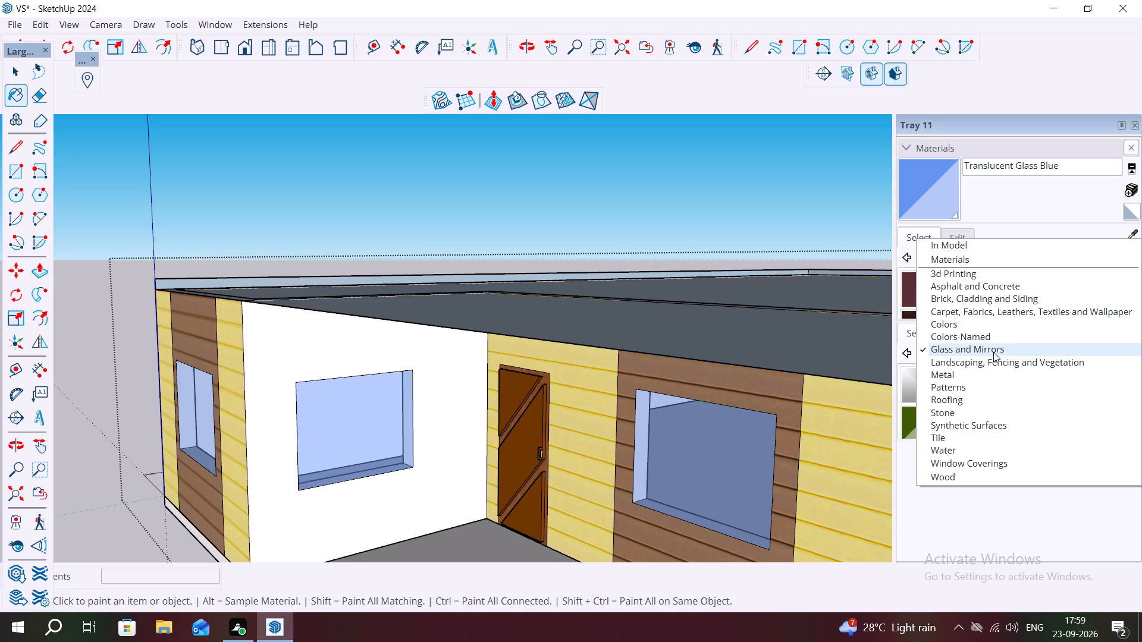
left_click(940, 474)
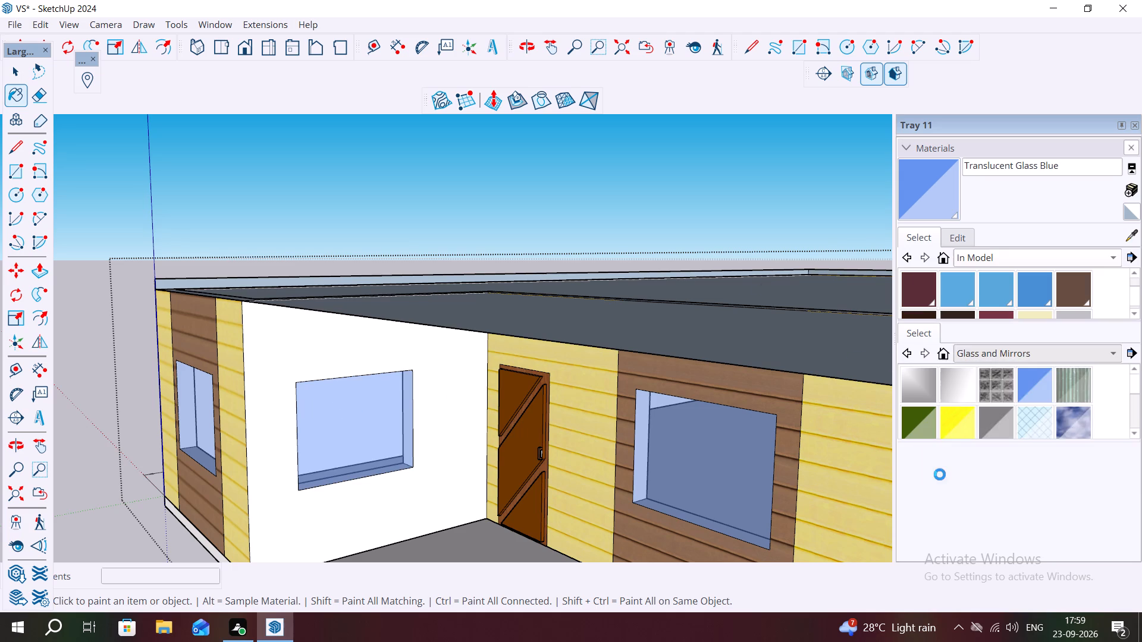
scroll(964, 396, "down", 3)
scroll(964, 396, "up", 4)
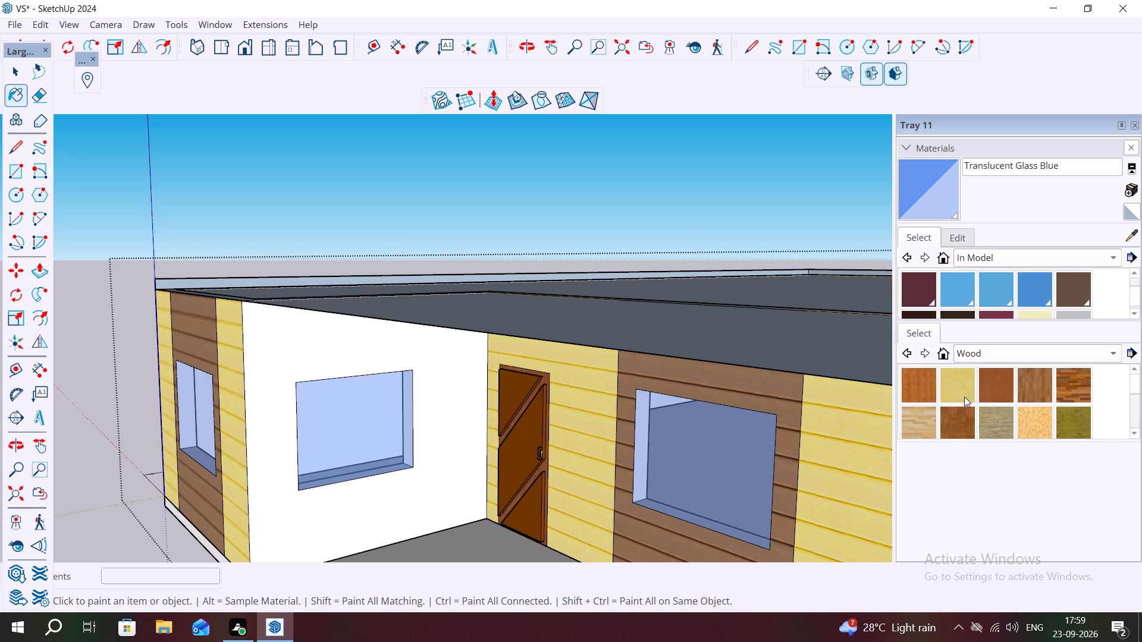
scroll(964, 396, "up", 5)
scroll(977, 314, "up", 2)
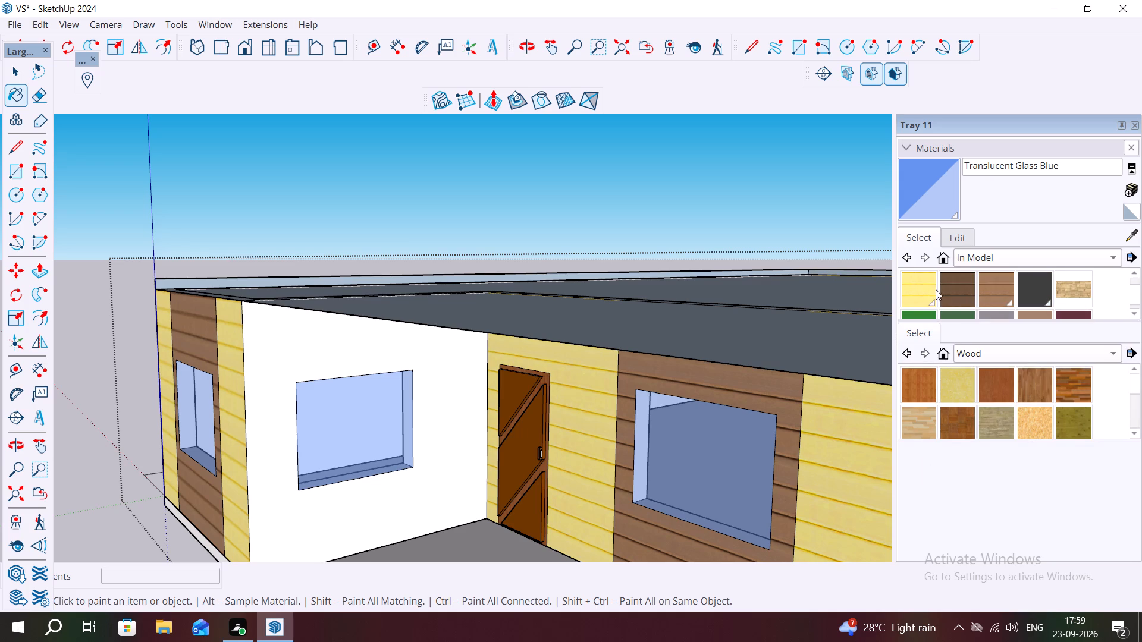
left_click(924, 285)
left_click(437, 389)
scroll(407, 428, "down", 6)
middle_click_drag(432, 414, 553, 402)
middle_click_drag(435, 413, 551, 435)
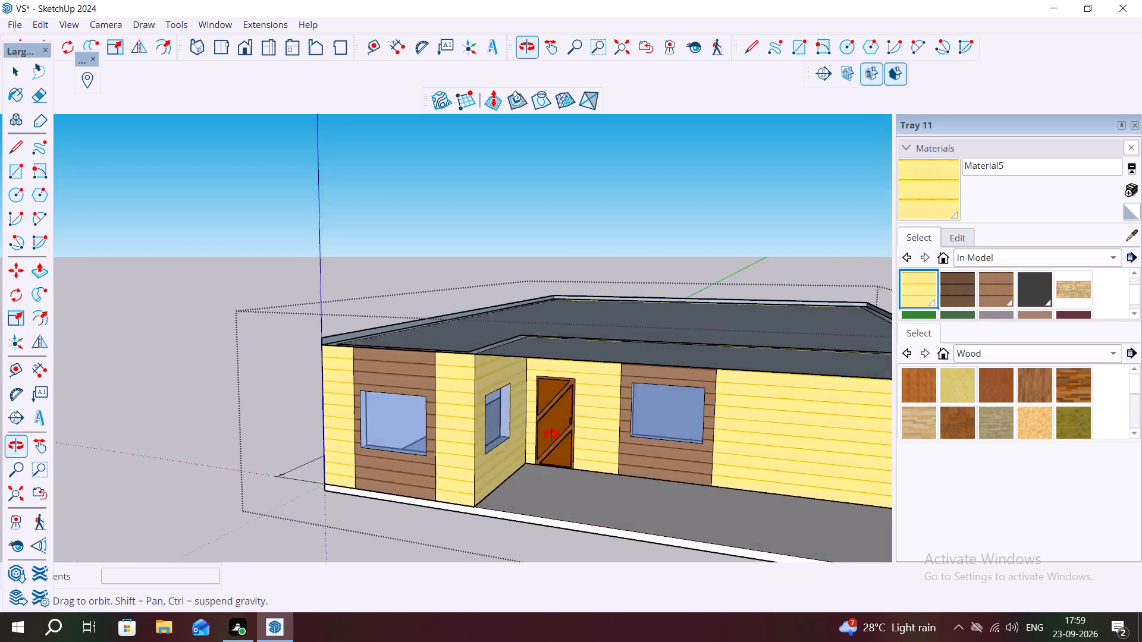
middle_click_drag(551, 435, 658, 439)
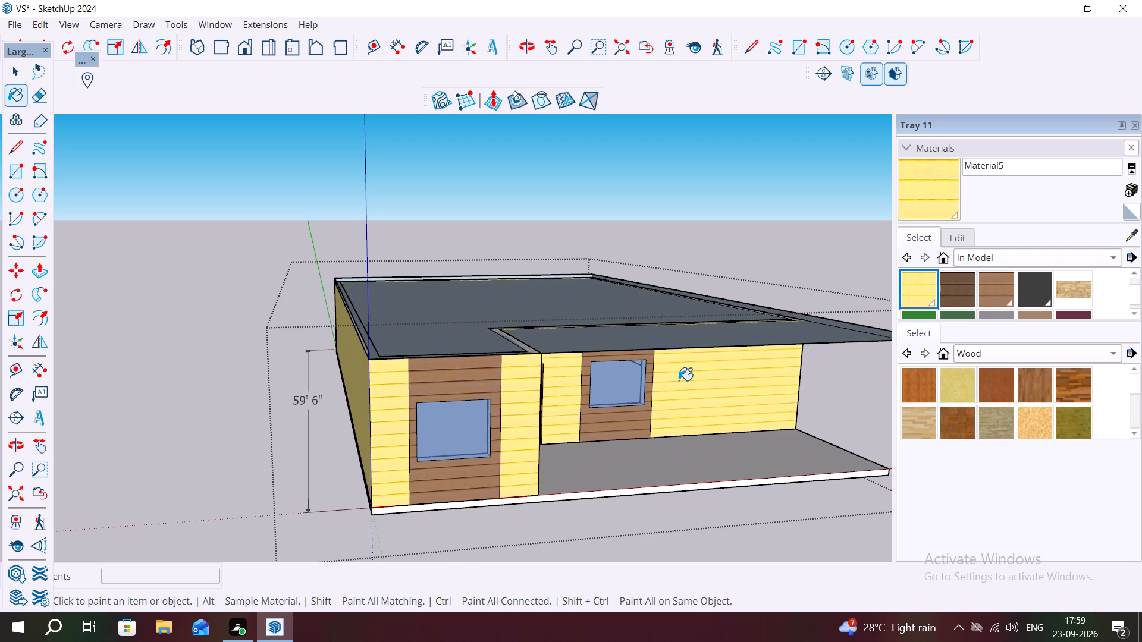
key("Escape")
key("space")
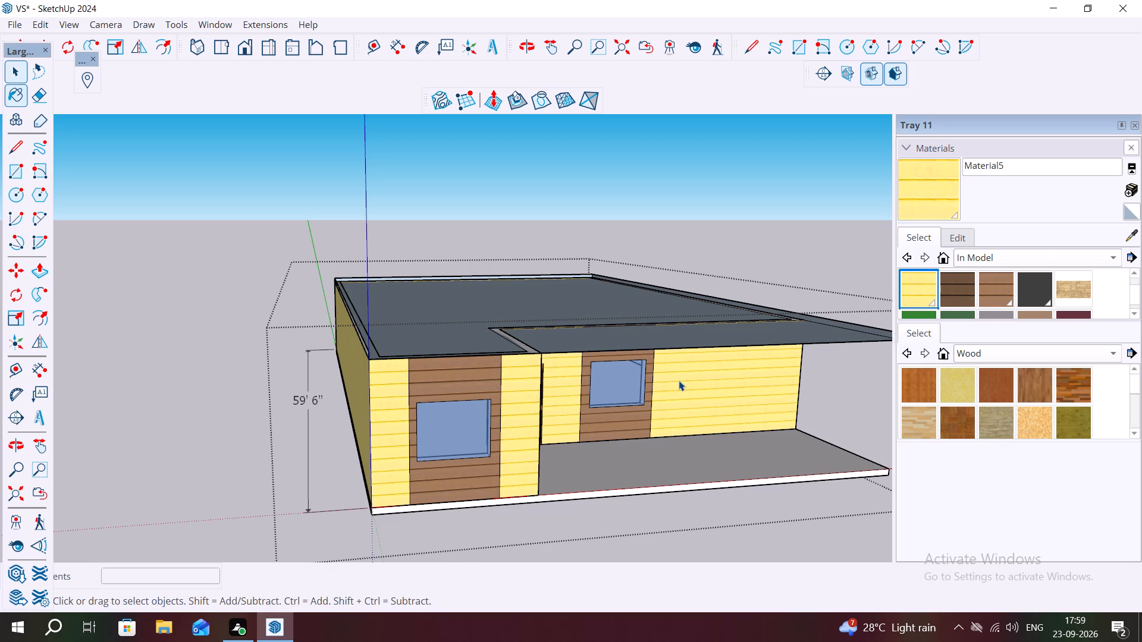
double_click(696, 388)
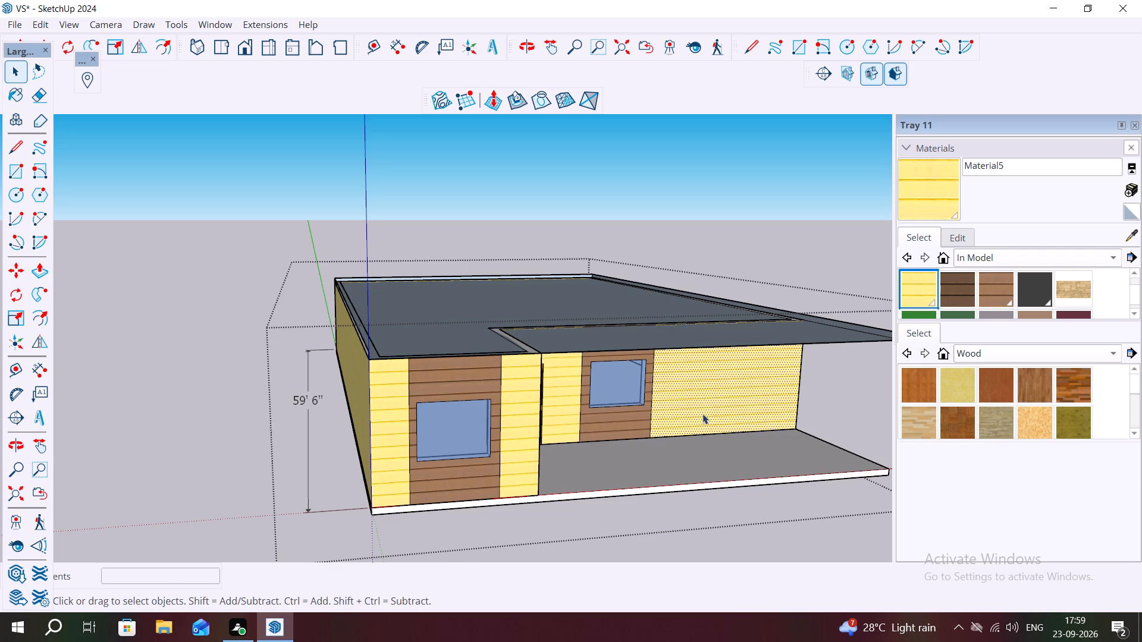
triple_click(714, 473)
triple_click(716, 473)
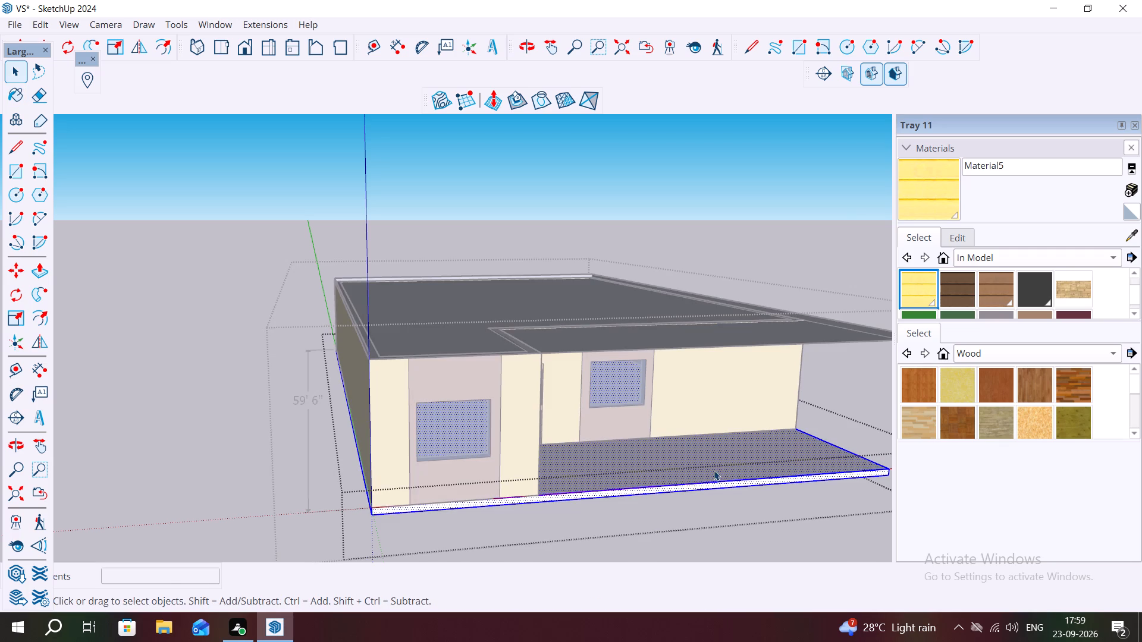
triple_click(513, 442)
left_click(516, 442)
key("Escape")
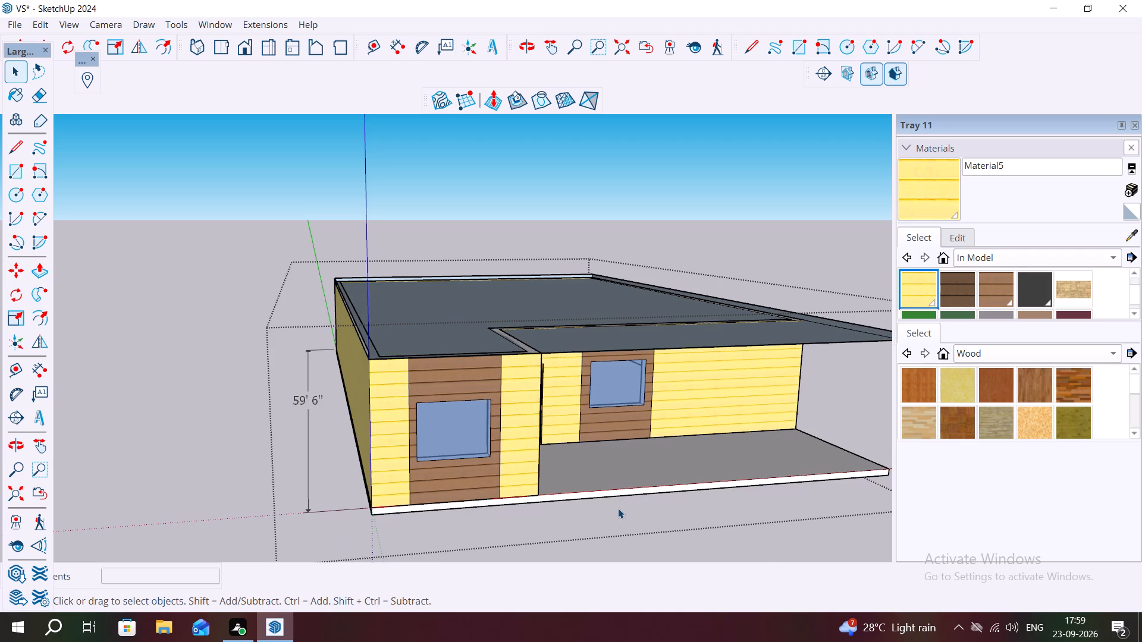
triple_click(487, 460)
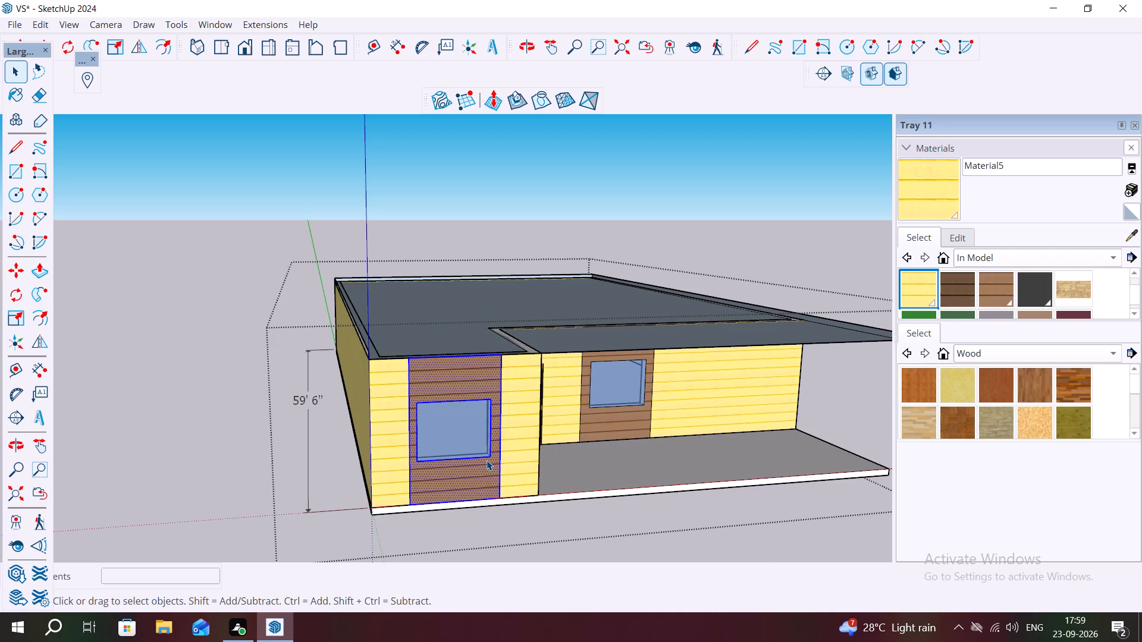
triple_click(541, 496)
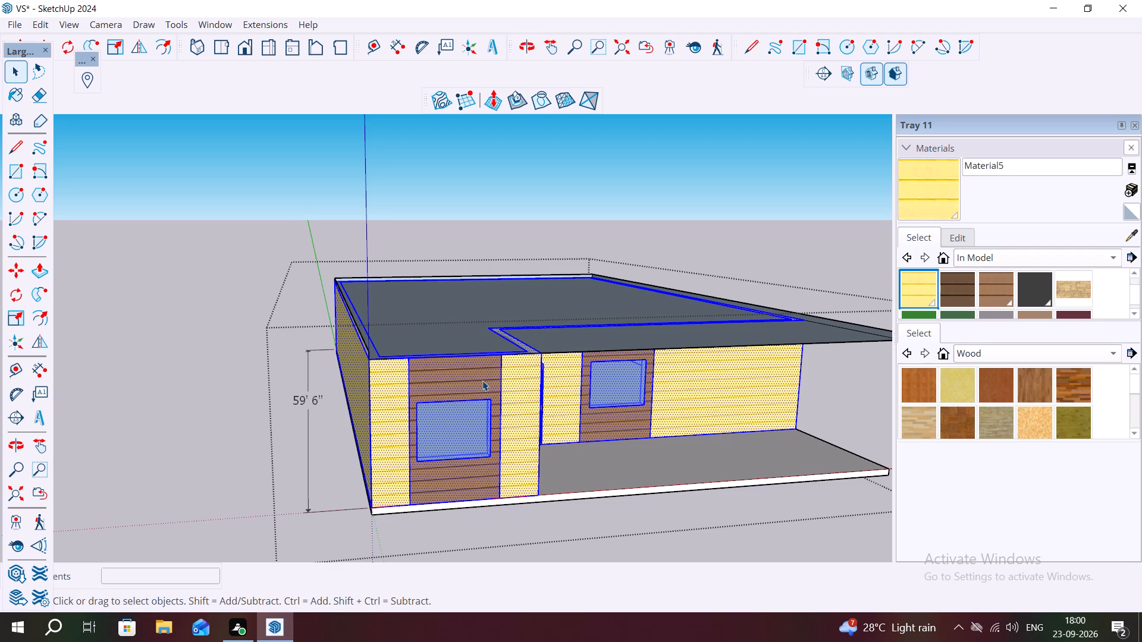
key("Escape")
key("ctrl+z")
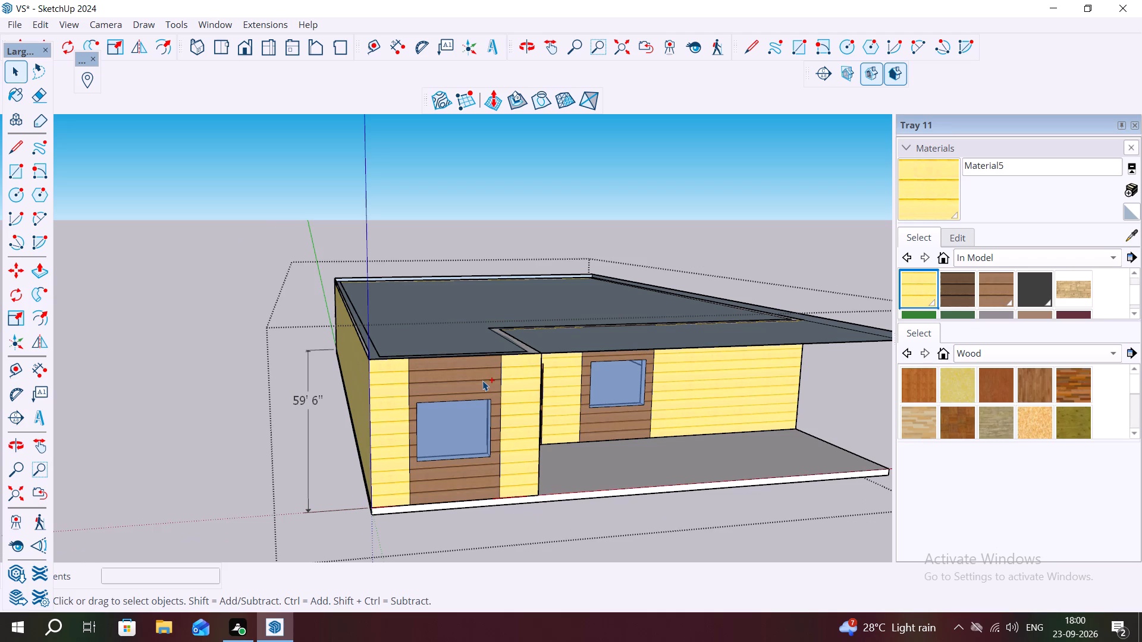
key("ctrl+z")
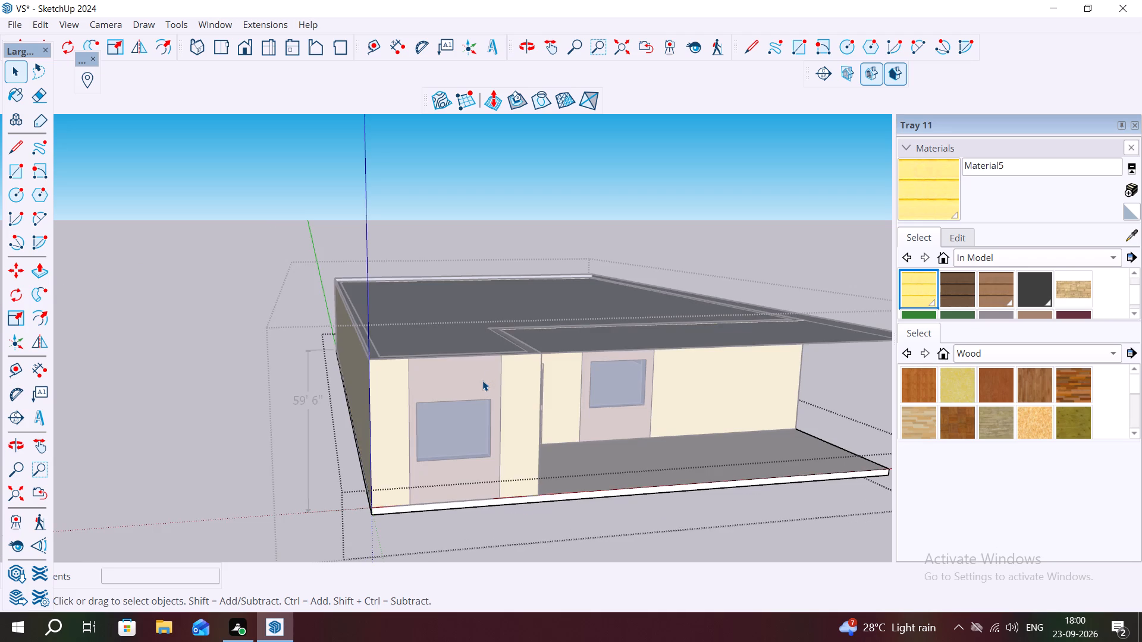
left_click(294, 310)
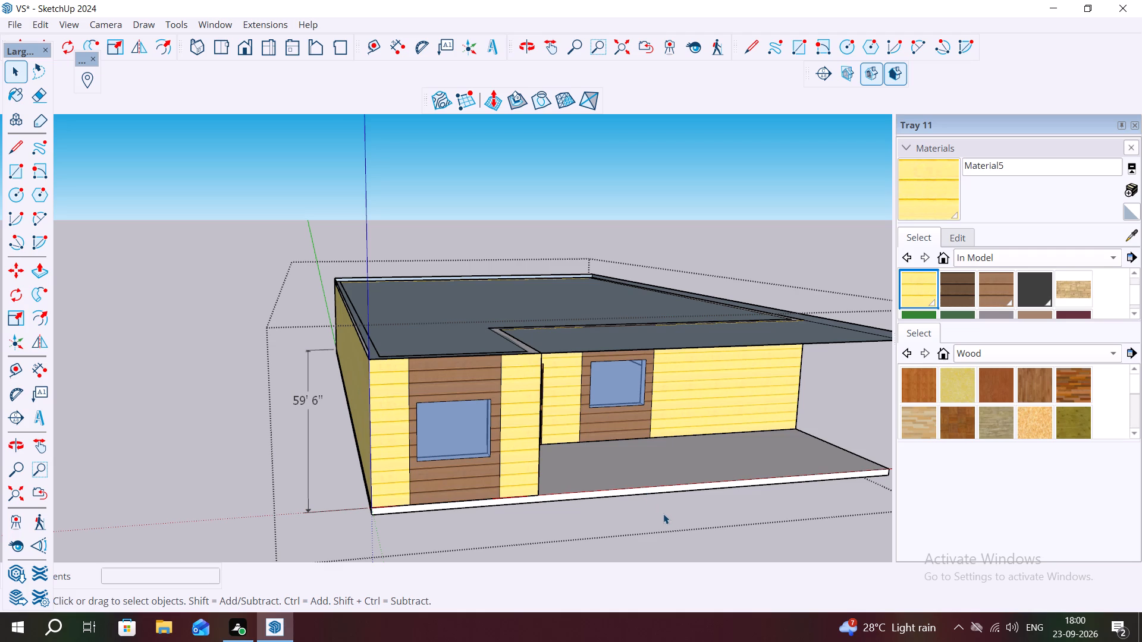
Inside the floor slab's group, copy its front upper edge with the top and front faces up to the roof corner, and close the group.
scroll(663, 514, "up", 1)
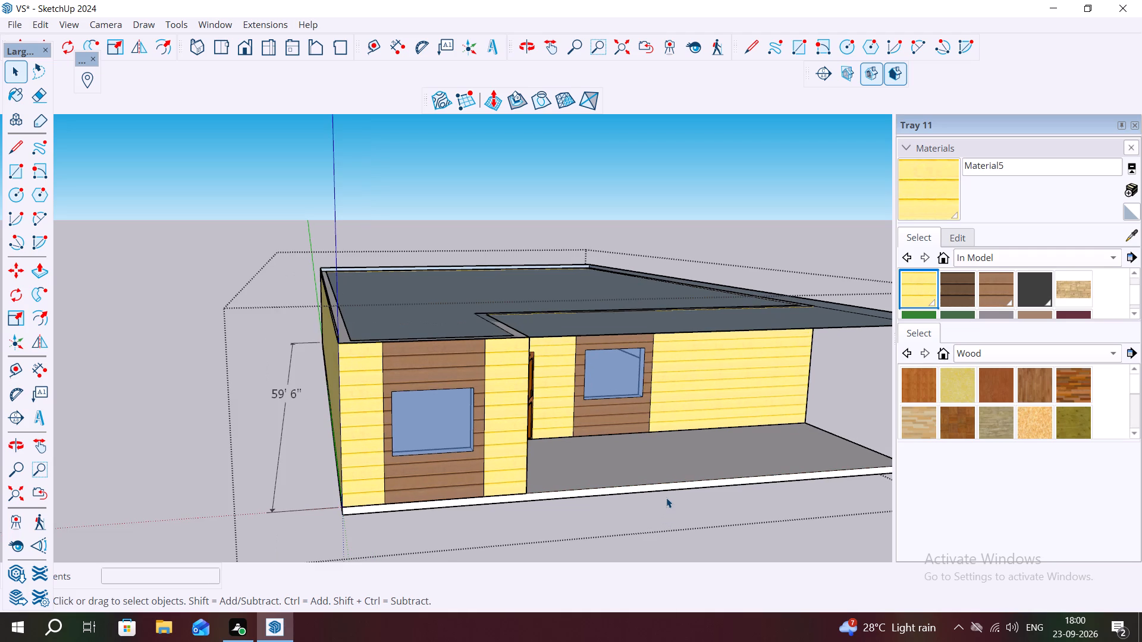
key("space")
double_click(605, 485)
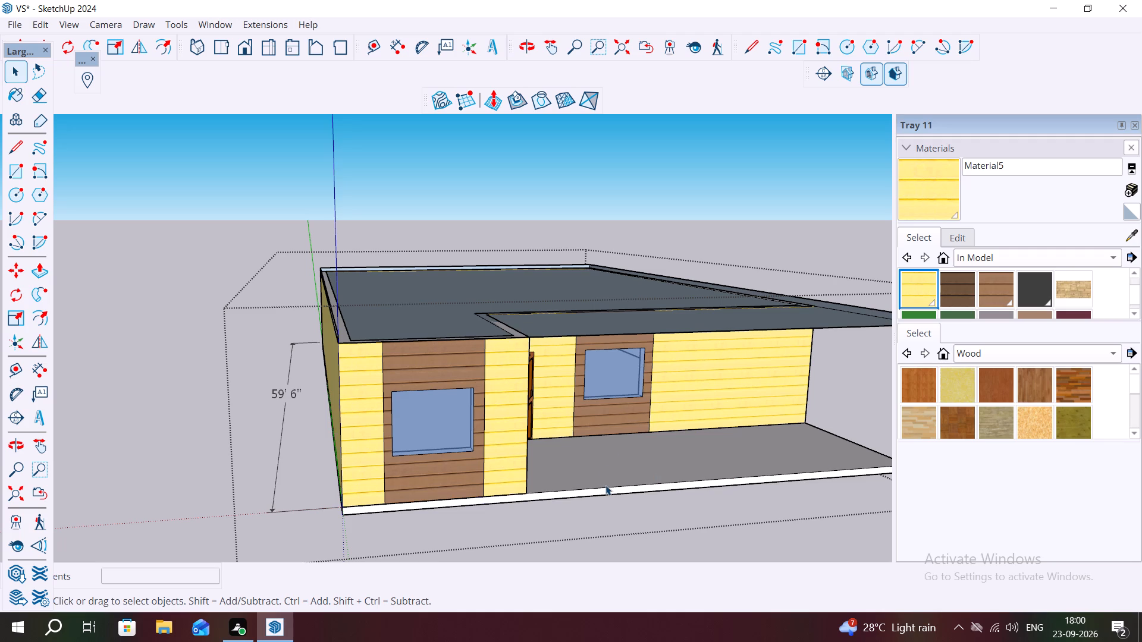
double_click(606, 486)
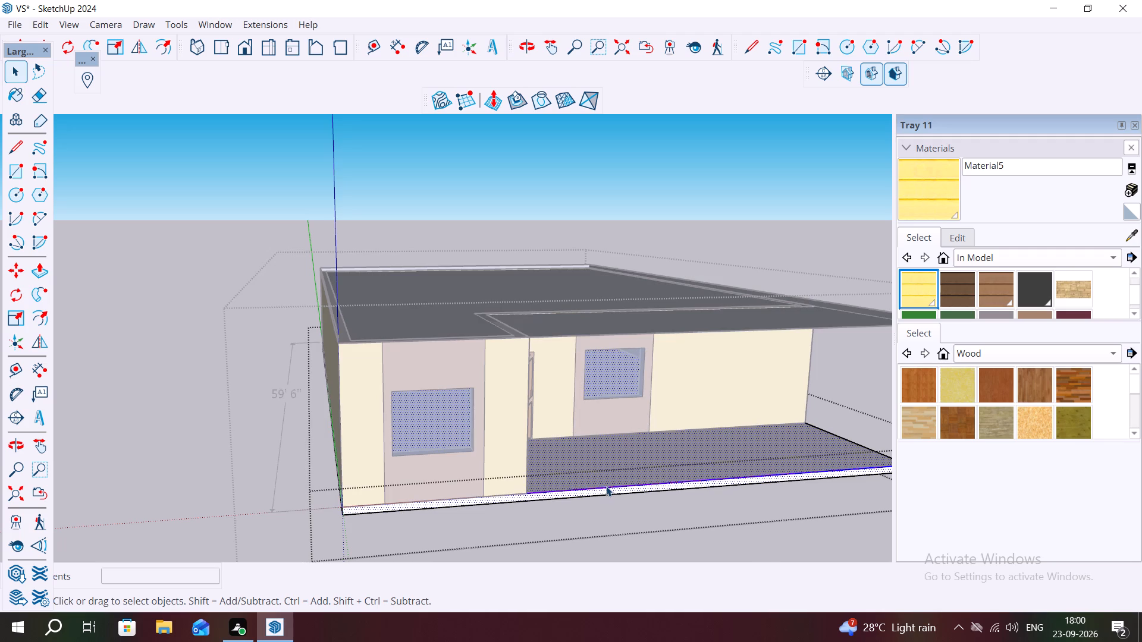
key("m")
scroll(656, 479, "down", 5)
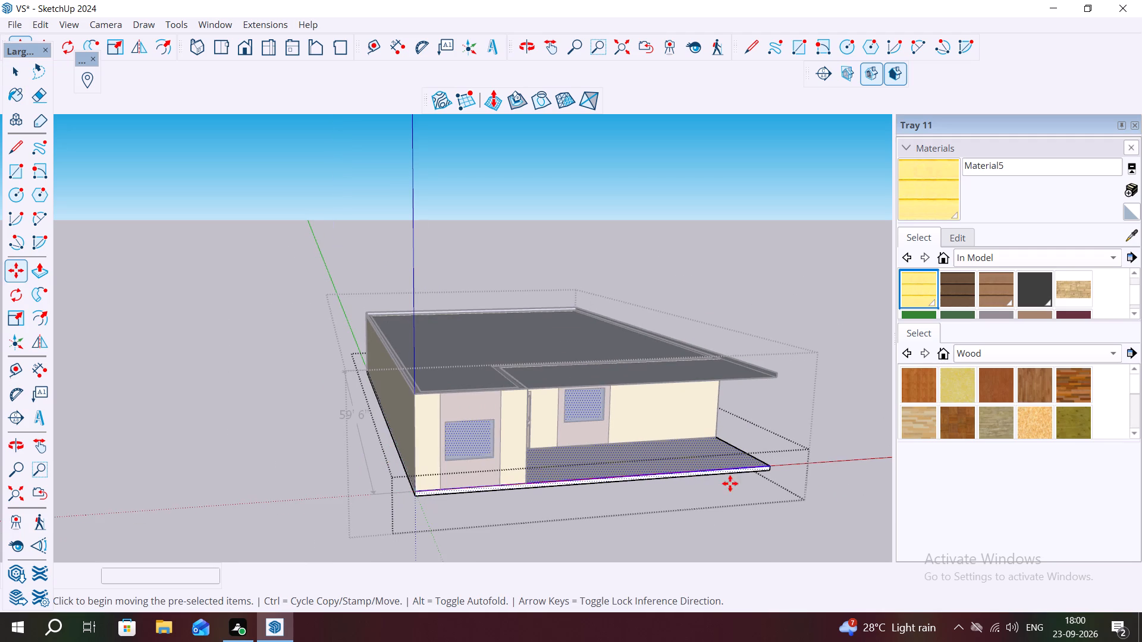
left_click(766, 473)
scroll(775, 364, "up", 5)
left_click(774, 385)
scroll(773, 435, "down", 4)
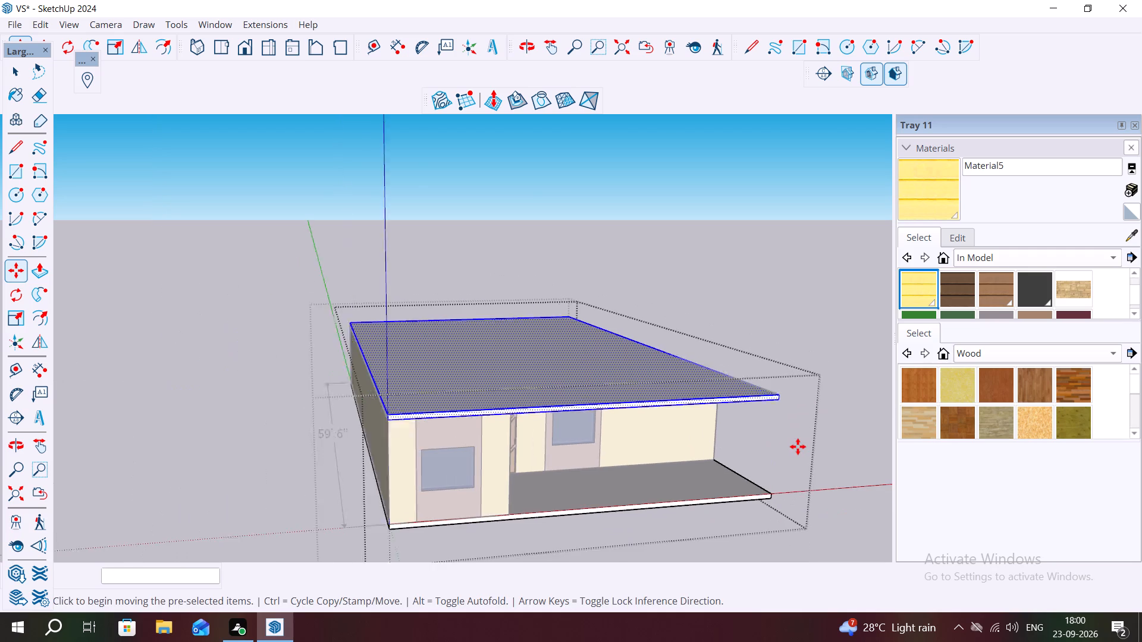
scroll(798, 446, "down", 1)
key("Escape")
key("space")
scroll(754, 455, "down", 3)
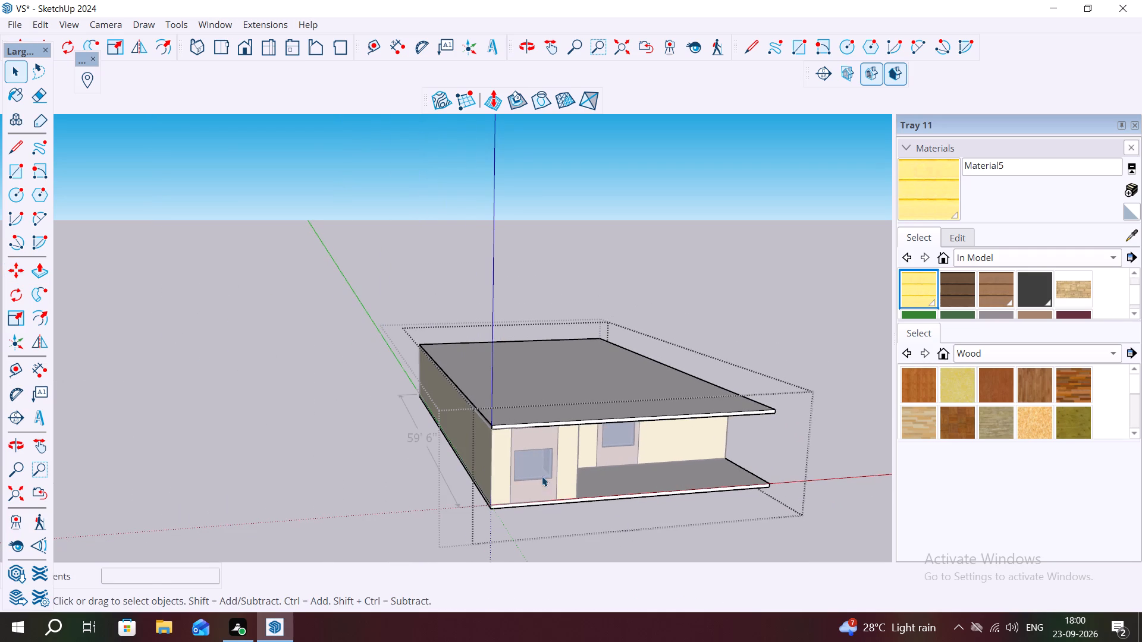
left_click(802, 547)
Examine the roof slab, front facade and side wall of the house from several angles.
middle_click_drag(727, 479, 617, 503)
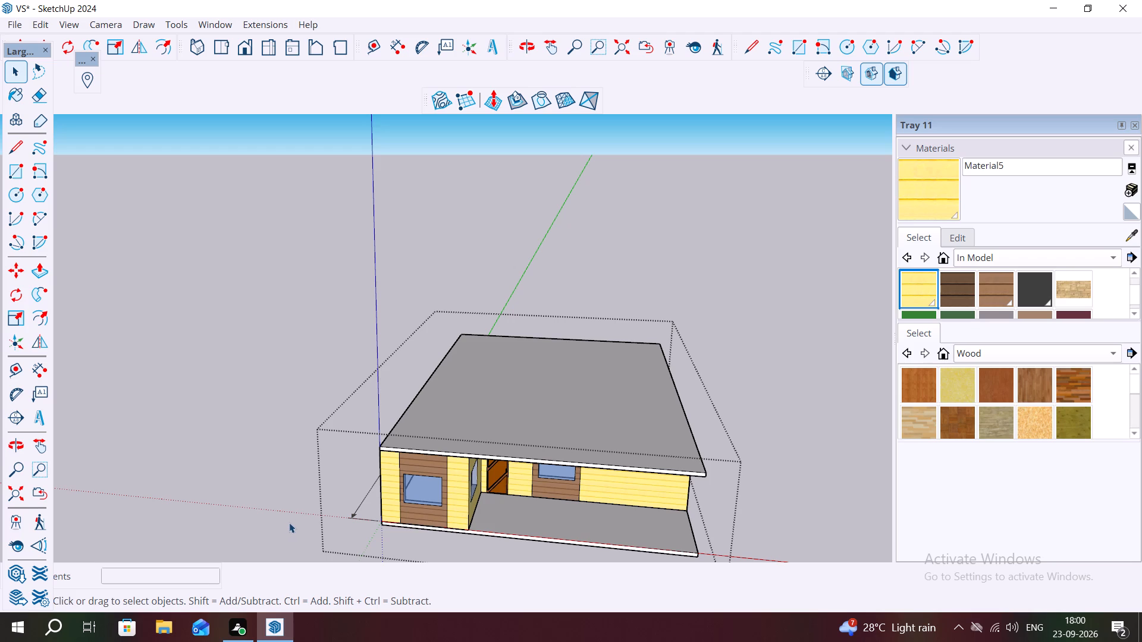
scroll(431, 515, "up", 3)
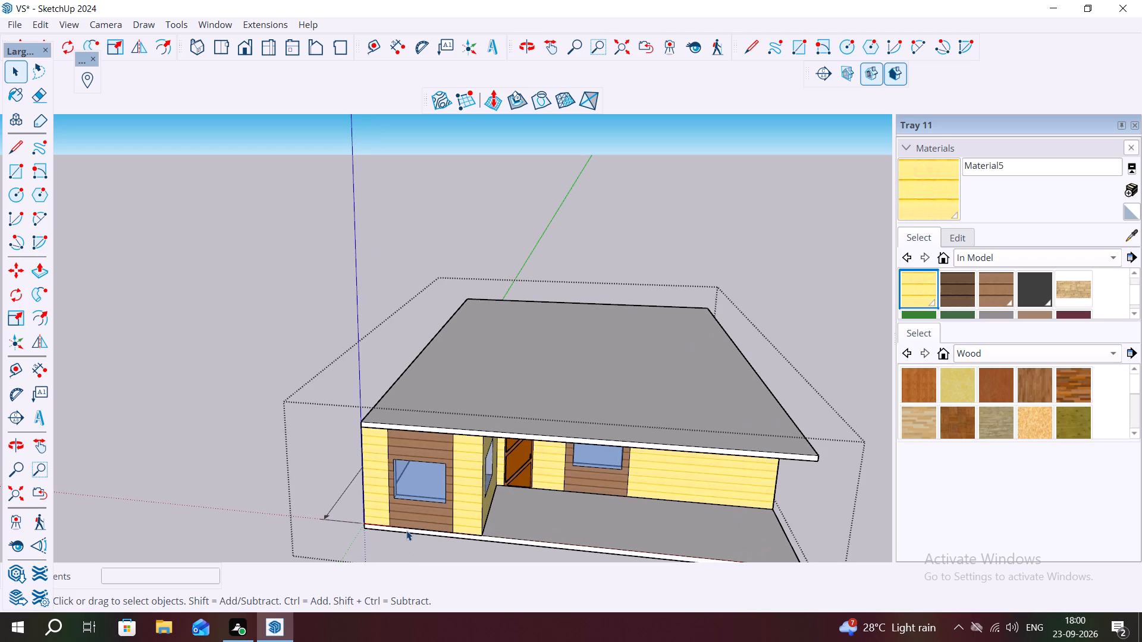
scroll(406, 530, "up", 1)
middle_click_drag(407, 519, 445, 496)
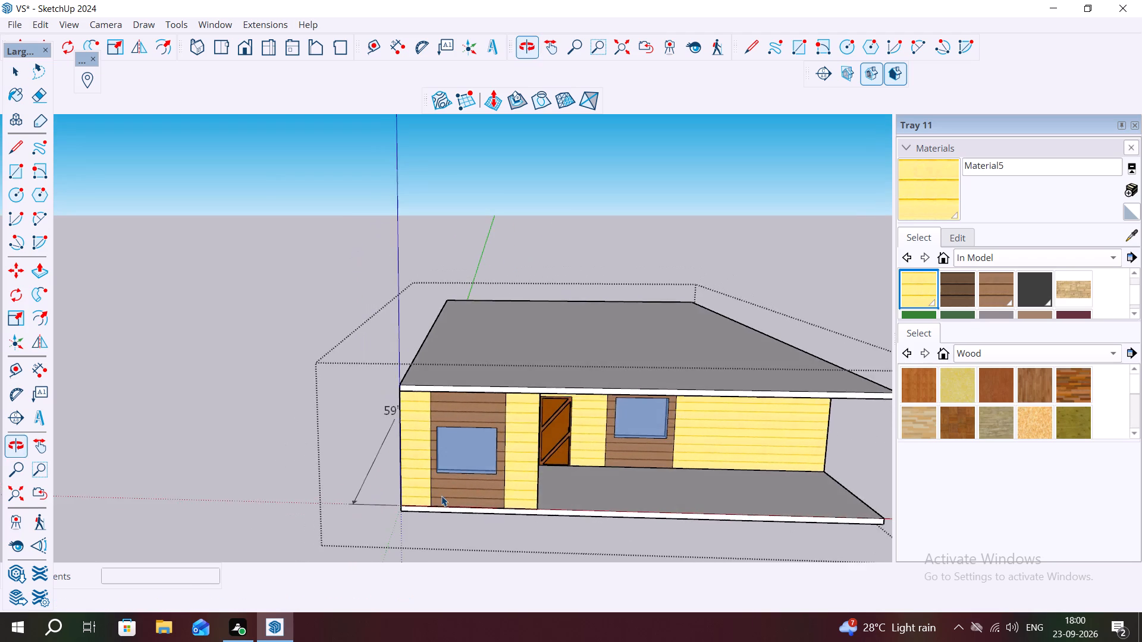
scroll(442, 495, "up", 3)
middle_click_drag(494, 501, 468, 457)
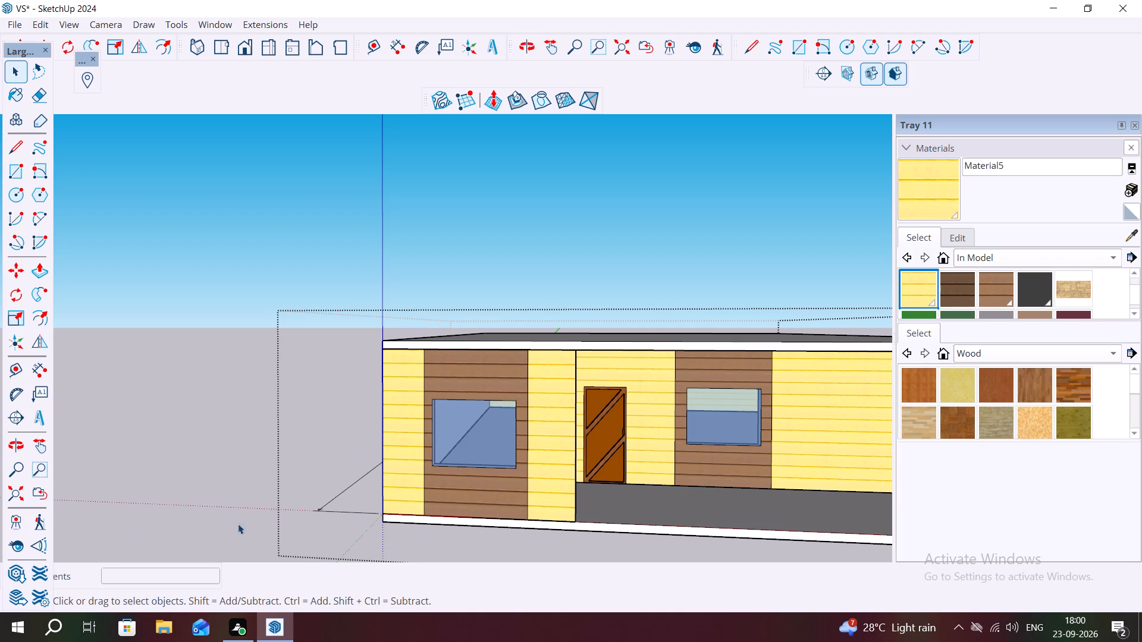
scroll(798, 508, "down", 5)
middle_click_drag(321, 428, 377, 458)
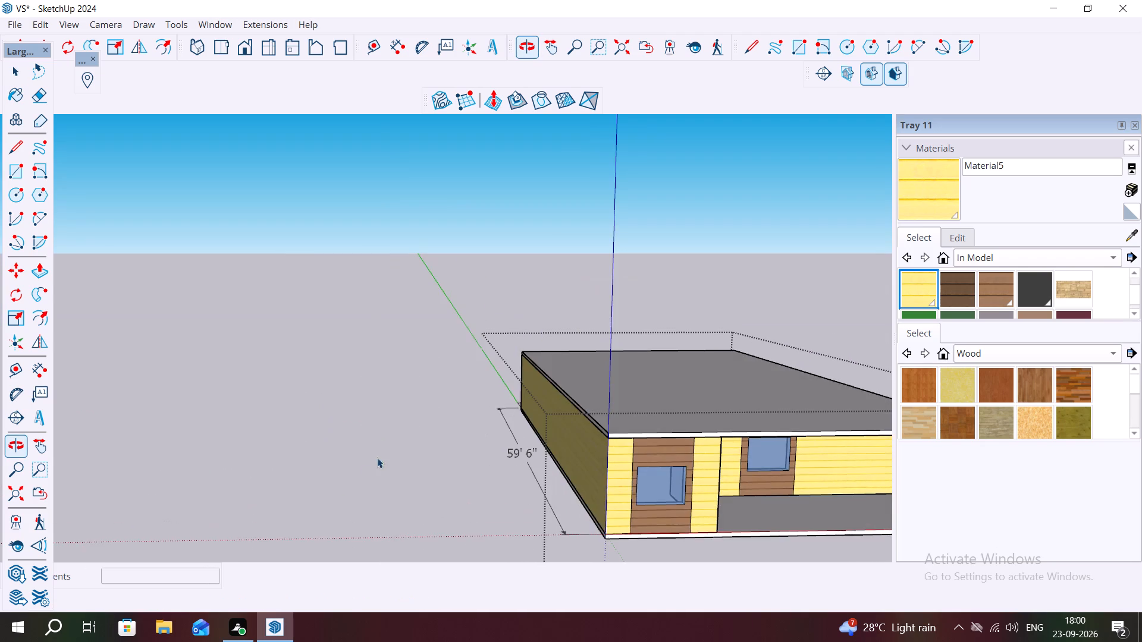
scroll(369, 427, "down", 6)
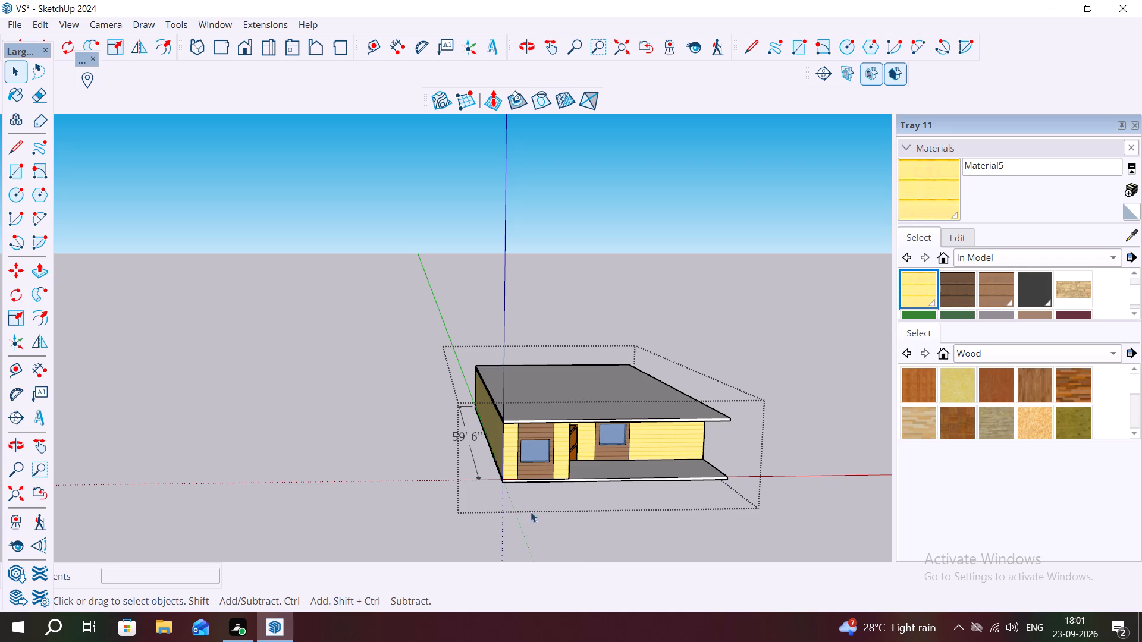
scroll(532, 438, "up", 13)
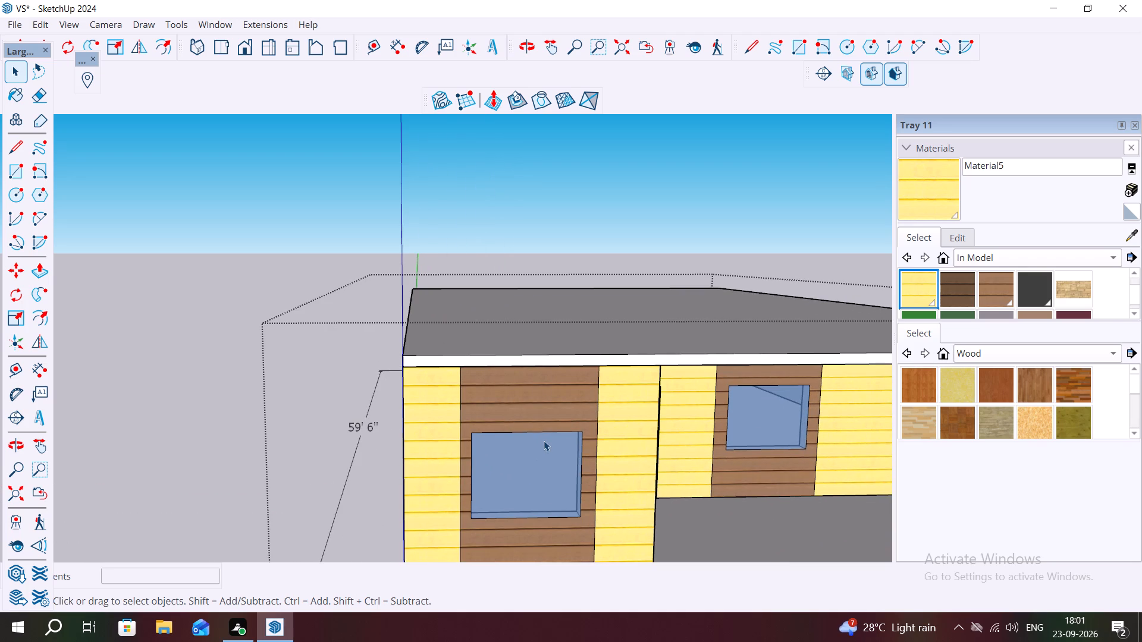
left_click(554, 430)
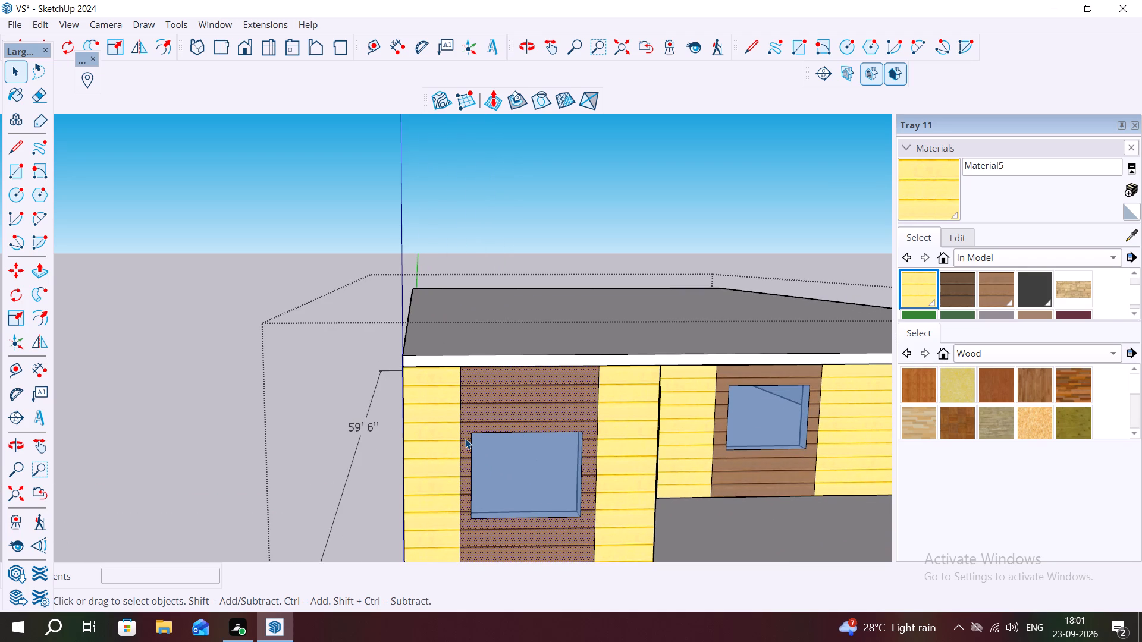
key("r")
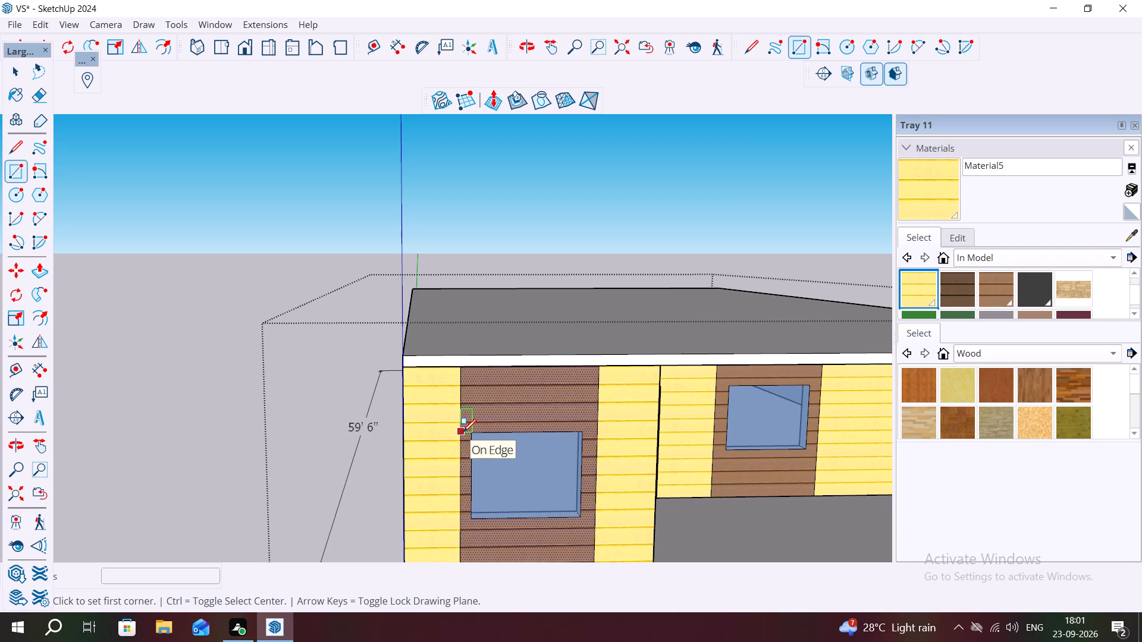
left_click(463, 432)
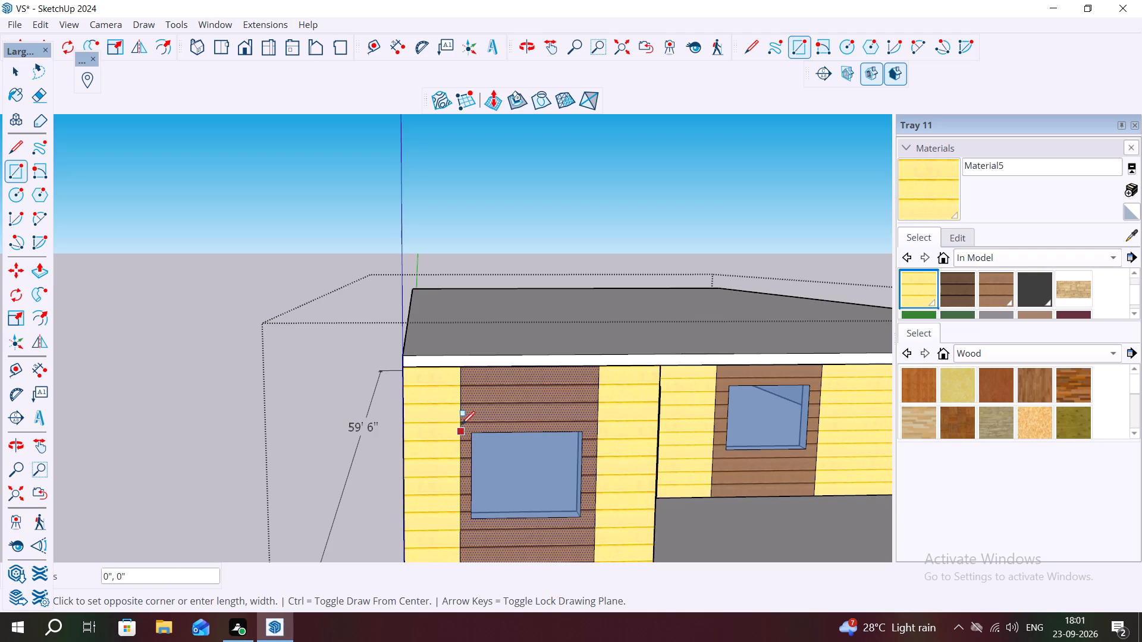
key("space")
Draw a frame rectangle about 5' by 6'2" around the front window, spanning the full width of its brown panel.
key("r")
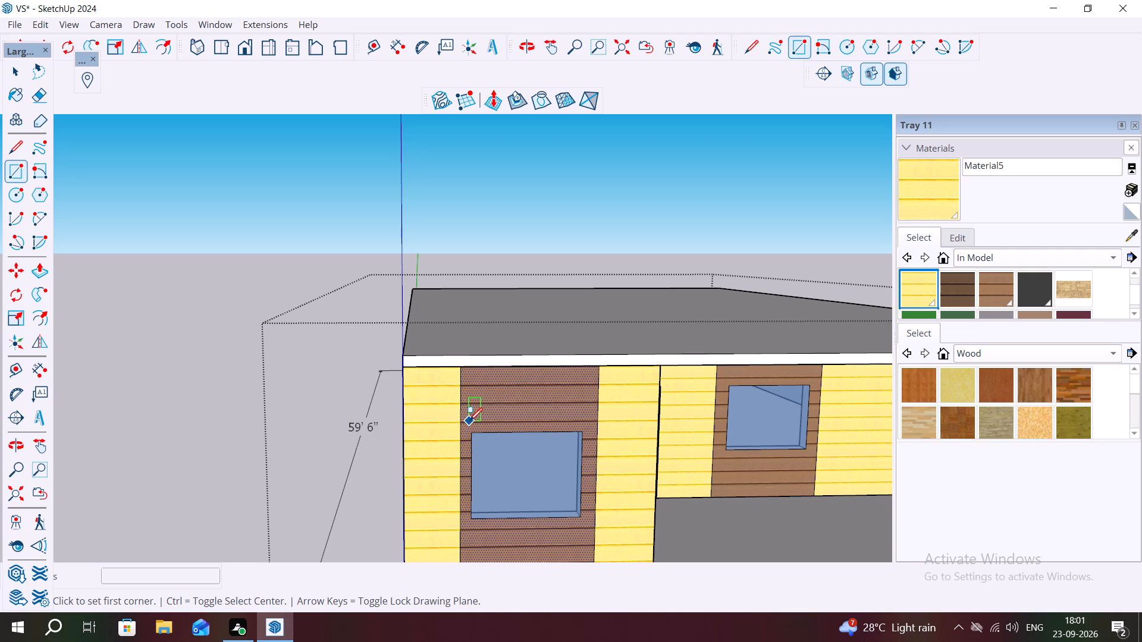
left_click(464, 423)
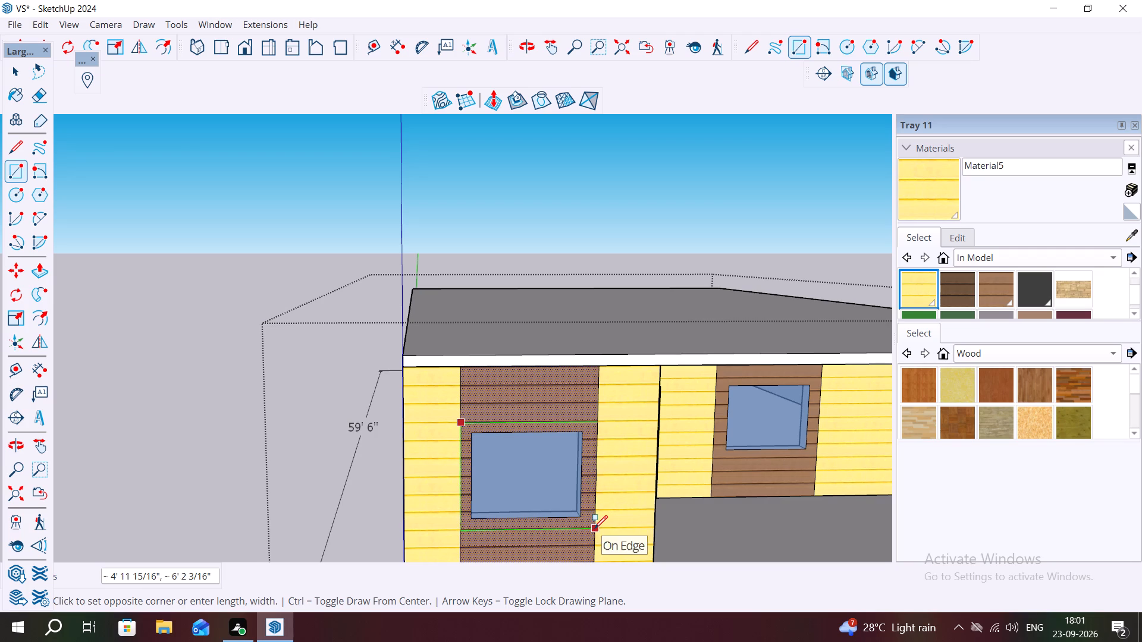
left_click(594, 528)
key("space")
Push/Pull the frame face around the front window outward by 4".
left_click(587, 518)
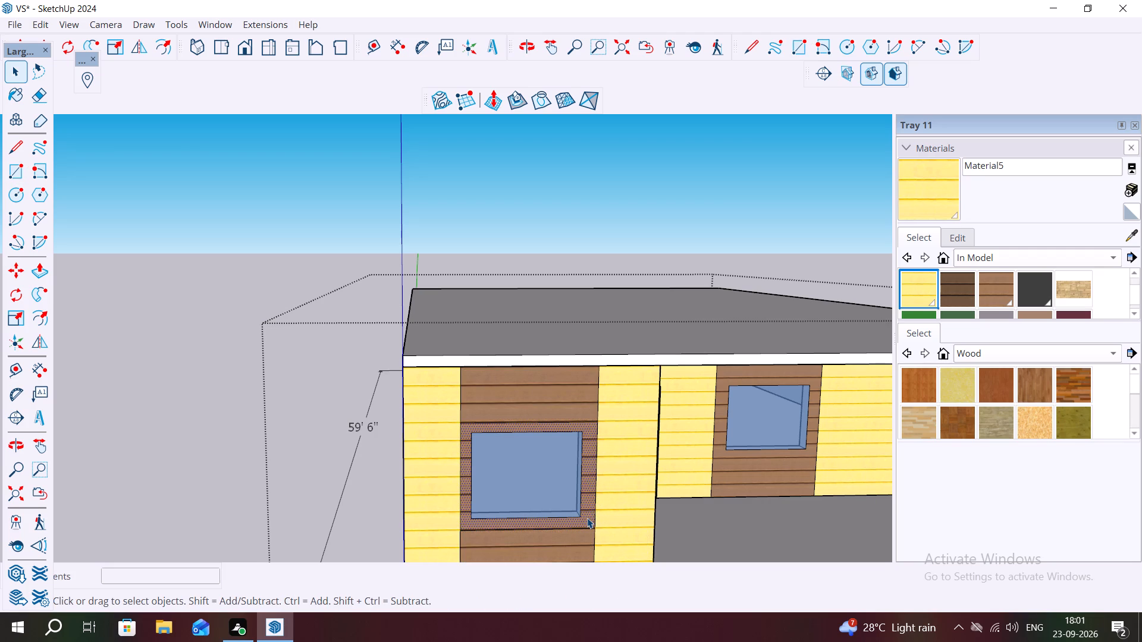
double_click(587, 518)
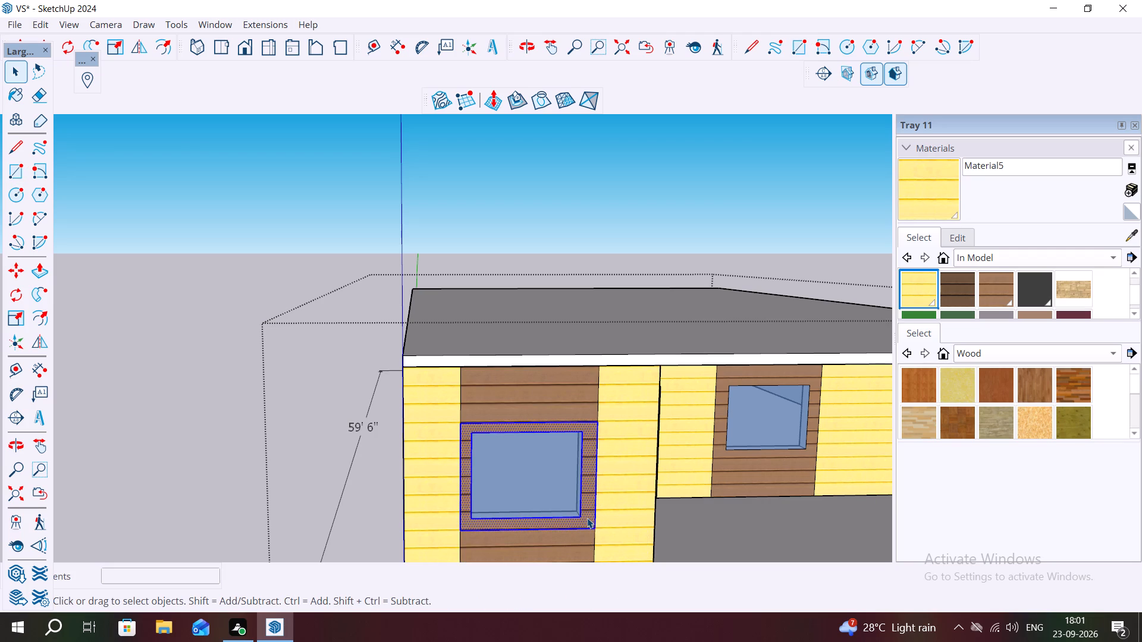
key("p")
left_click(587, 518)
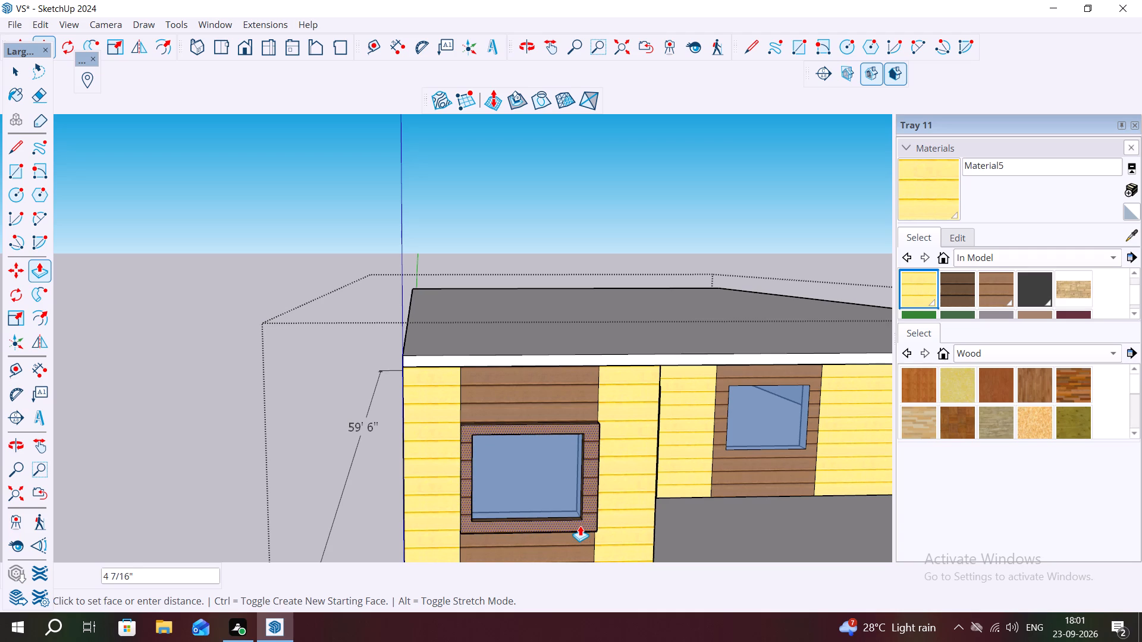
type("4\"")
key("Return")
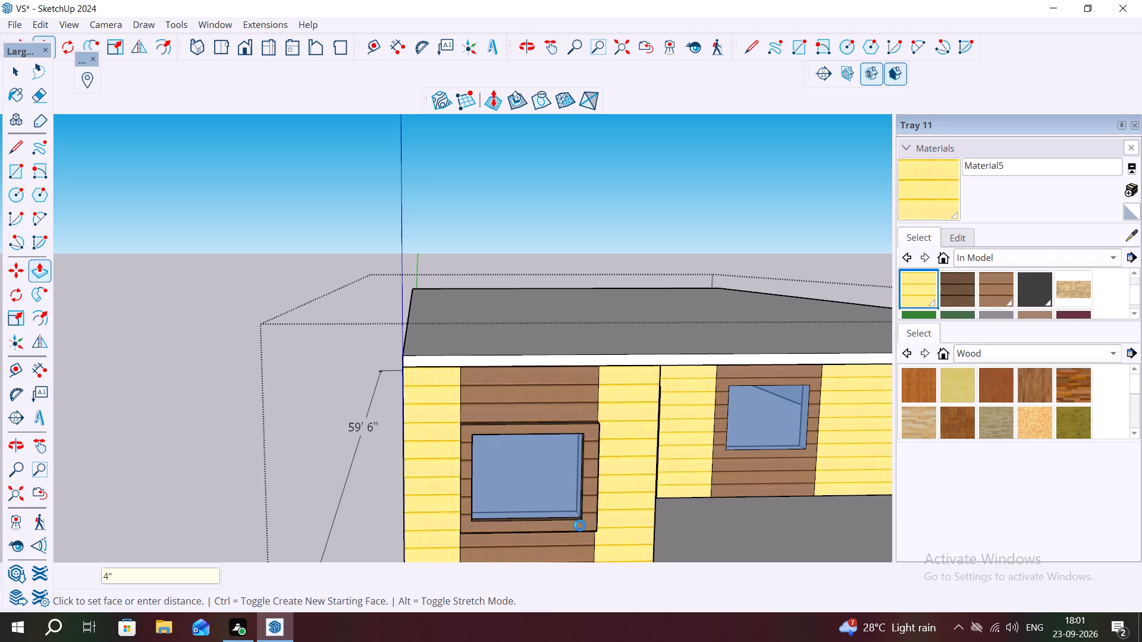
Paint the front face of the window frame with the light grey in-model material Teddy_Shoes.
scroll(955, 371, "down", 1)
scroll(1037, 285, "down", 3)
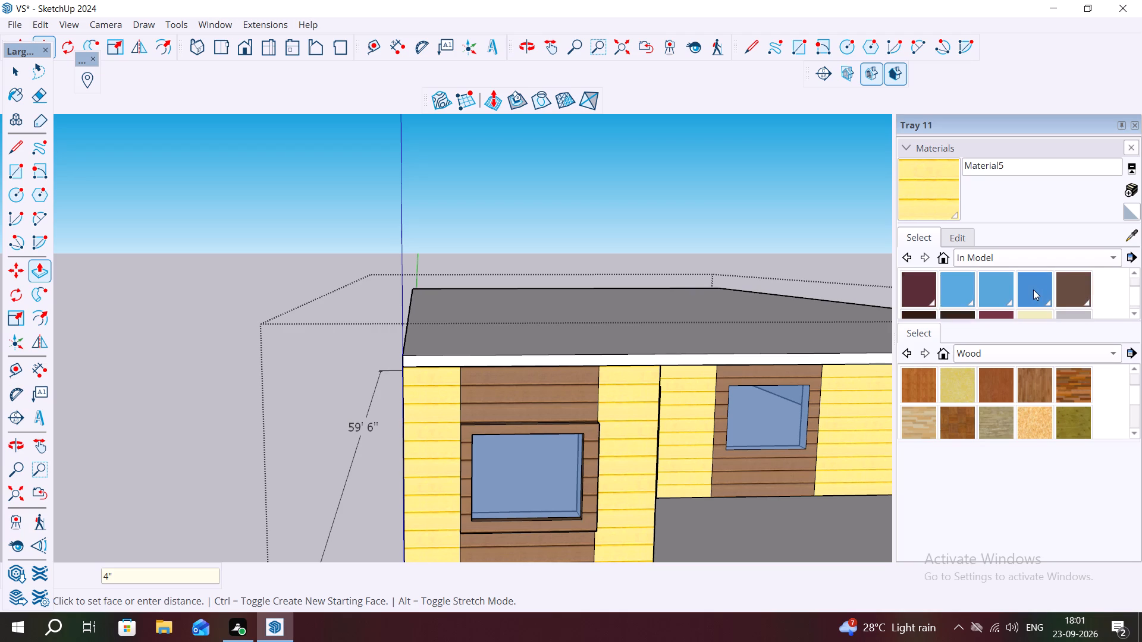
scroll(1000, 289, "down", 2)
scroll(1008, 285, "up", 2)
left_click(1085, 284)
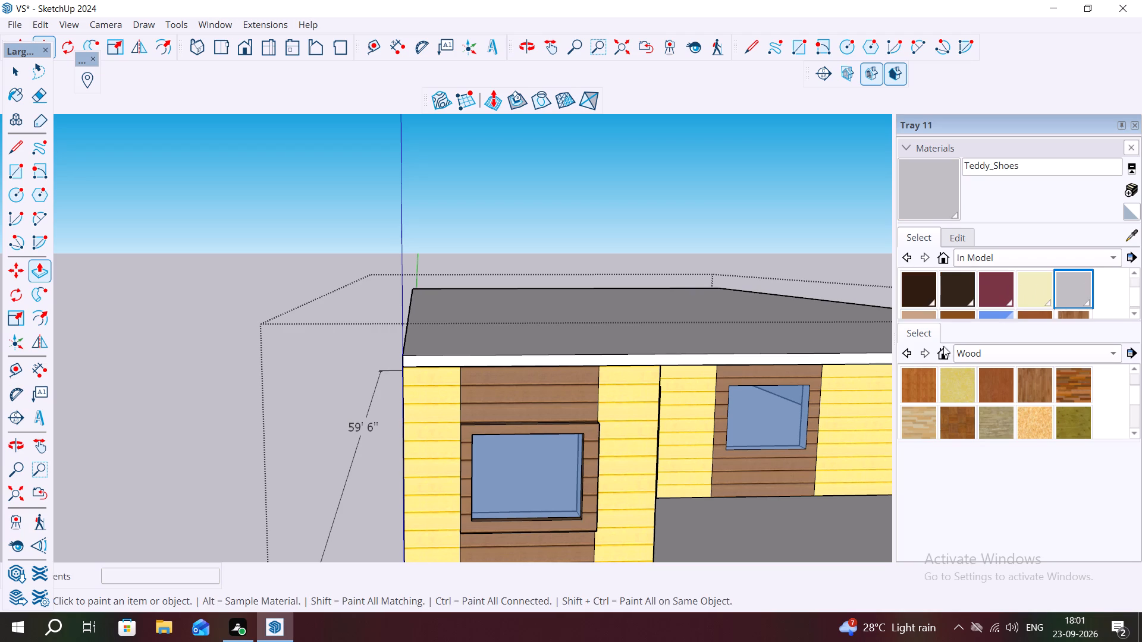
left_click(592, 456)
scroll(588, 436, "up", 3)
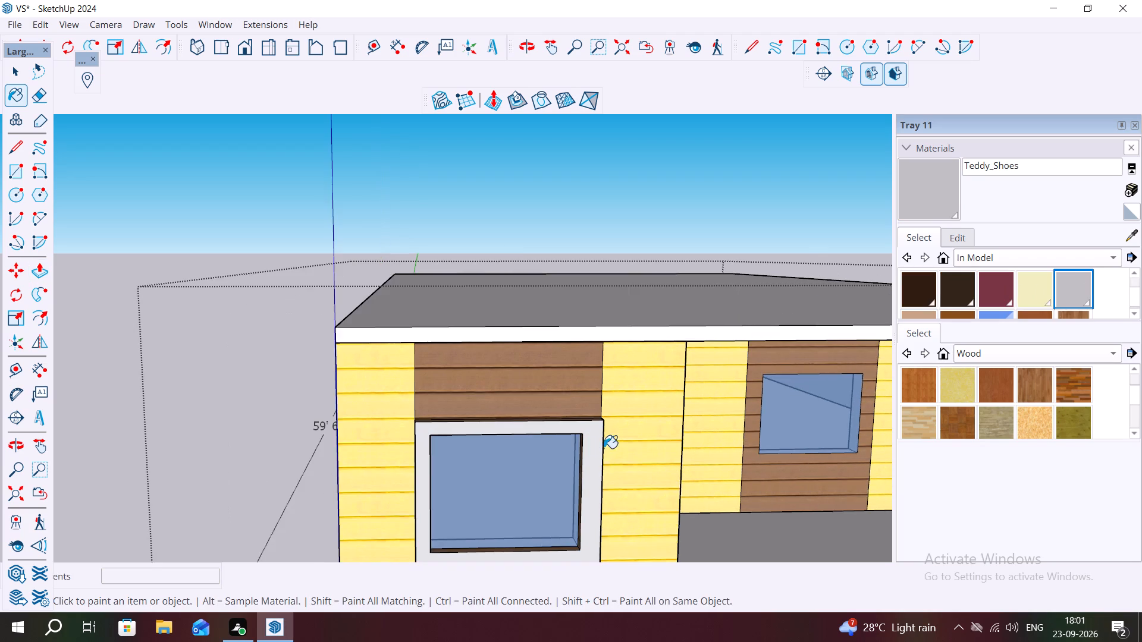
scroll(603, 447, "down", 5)
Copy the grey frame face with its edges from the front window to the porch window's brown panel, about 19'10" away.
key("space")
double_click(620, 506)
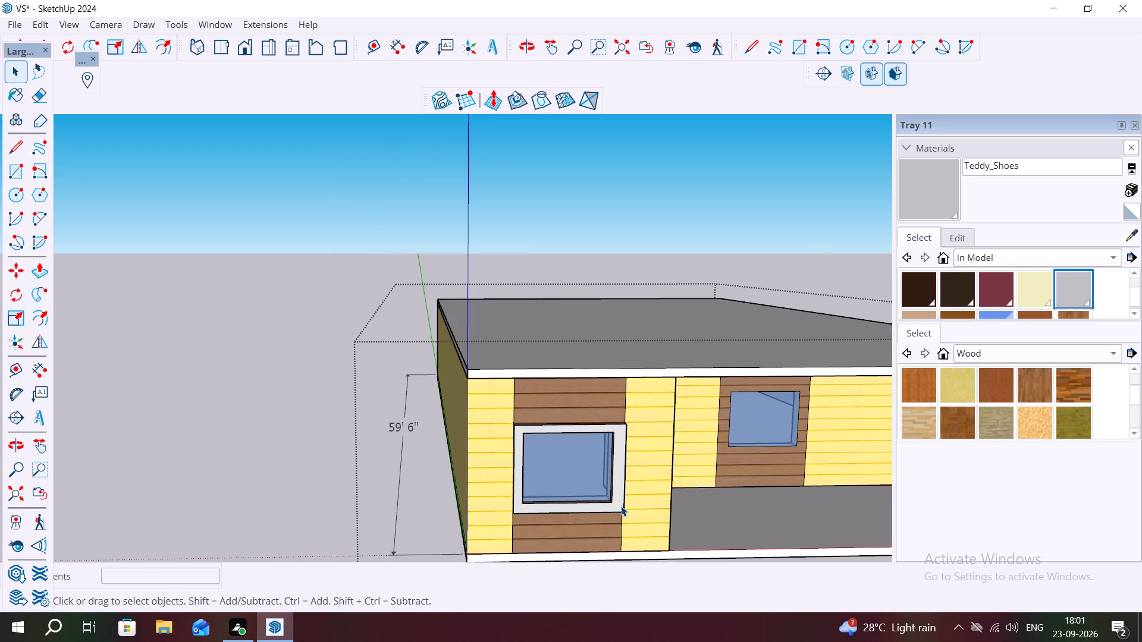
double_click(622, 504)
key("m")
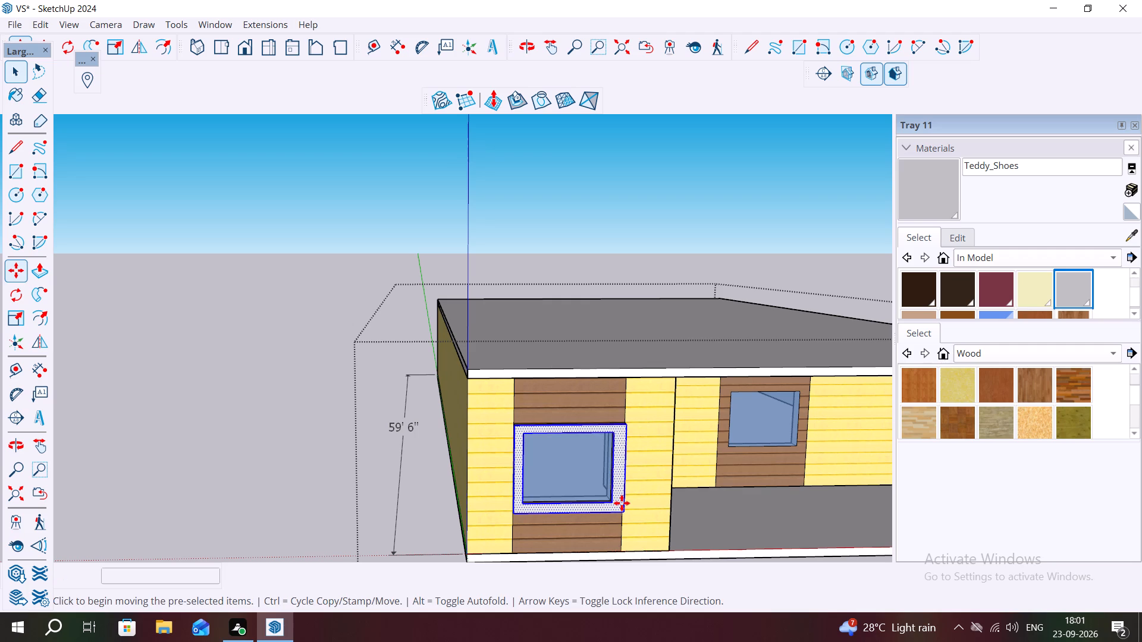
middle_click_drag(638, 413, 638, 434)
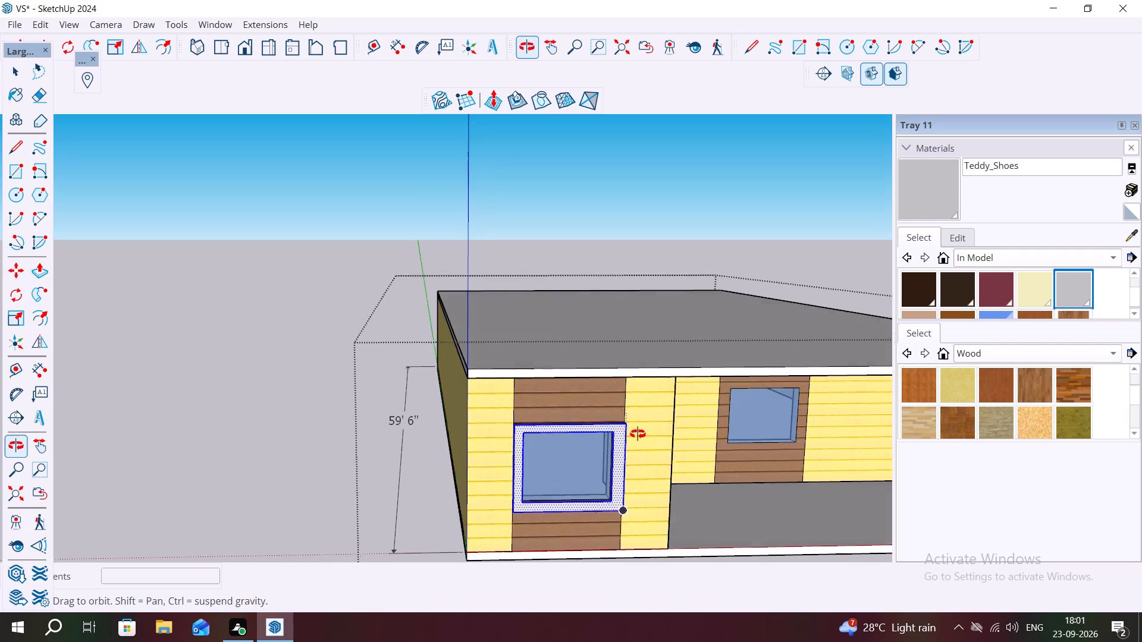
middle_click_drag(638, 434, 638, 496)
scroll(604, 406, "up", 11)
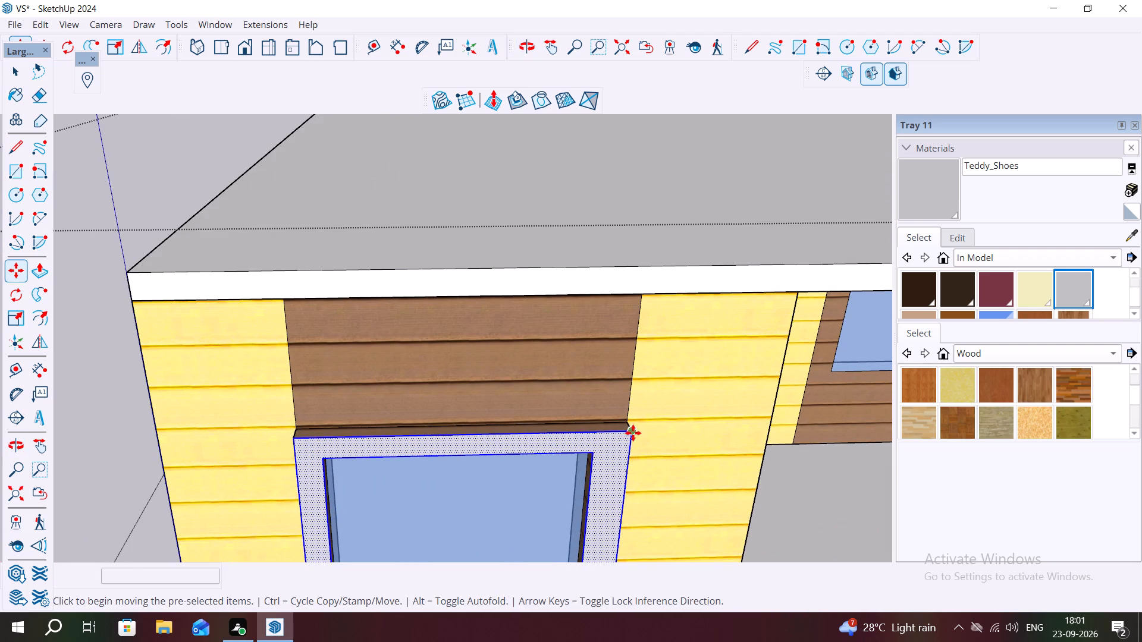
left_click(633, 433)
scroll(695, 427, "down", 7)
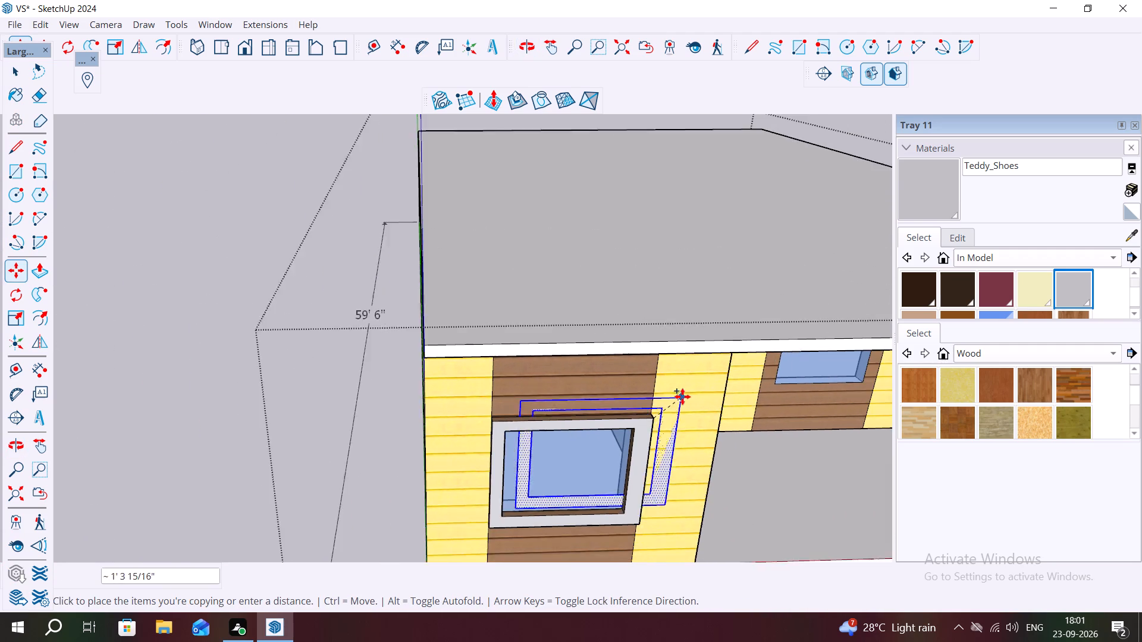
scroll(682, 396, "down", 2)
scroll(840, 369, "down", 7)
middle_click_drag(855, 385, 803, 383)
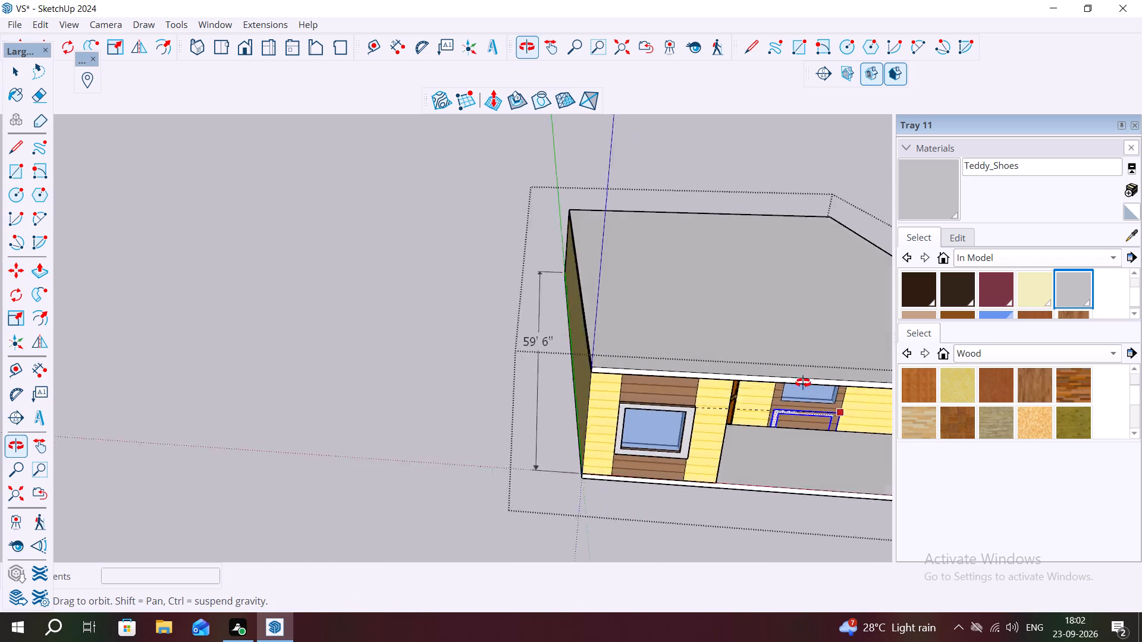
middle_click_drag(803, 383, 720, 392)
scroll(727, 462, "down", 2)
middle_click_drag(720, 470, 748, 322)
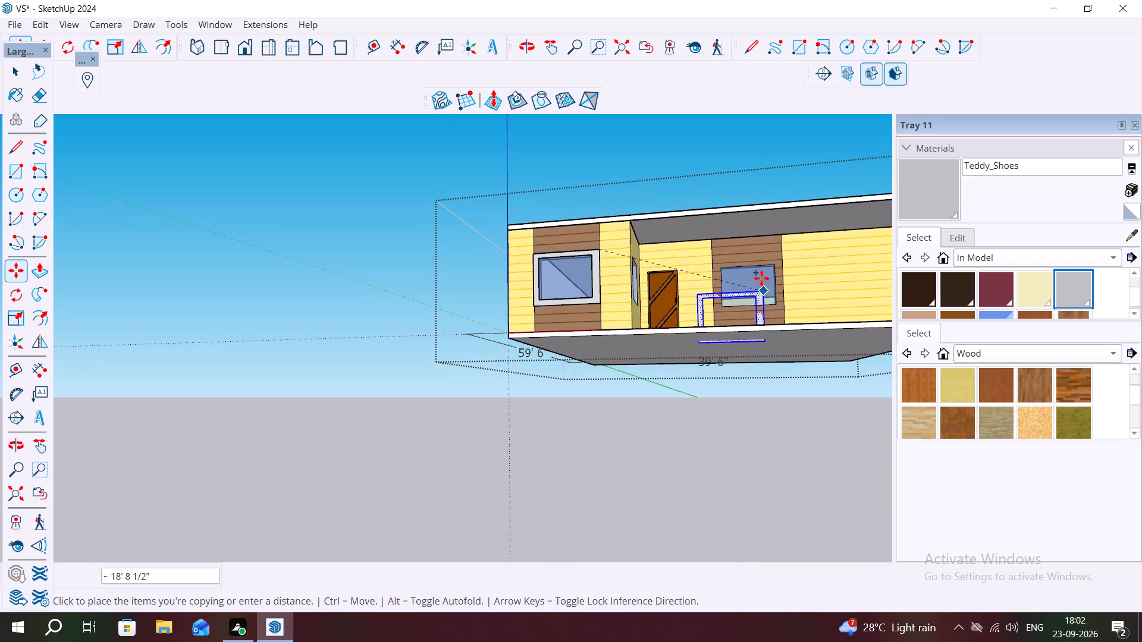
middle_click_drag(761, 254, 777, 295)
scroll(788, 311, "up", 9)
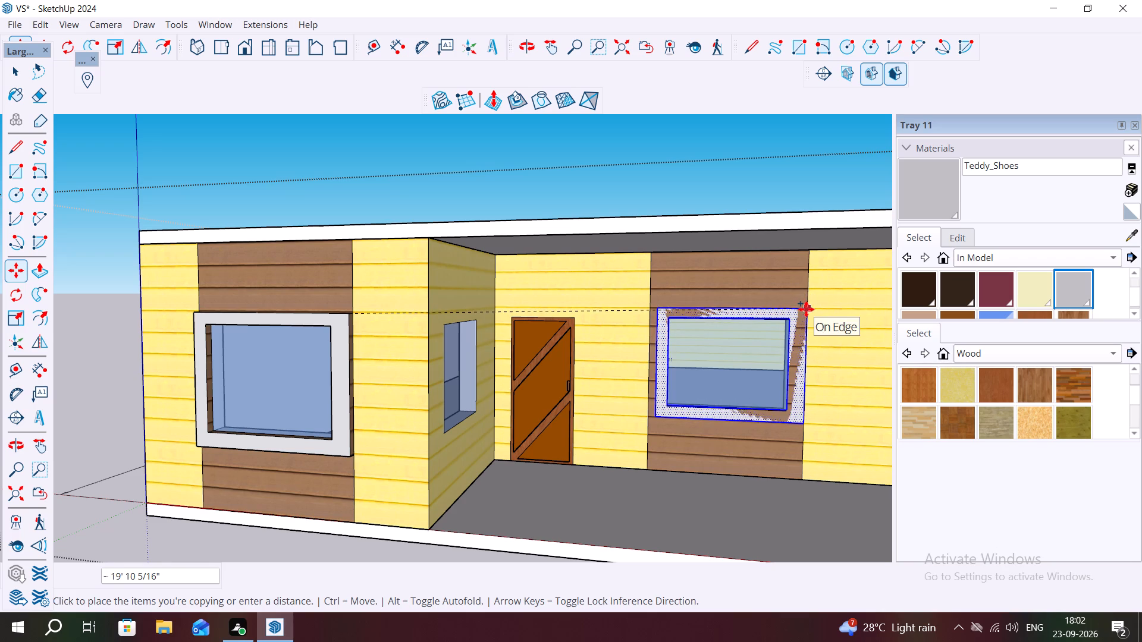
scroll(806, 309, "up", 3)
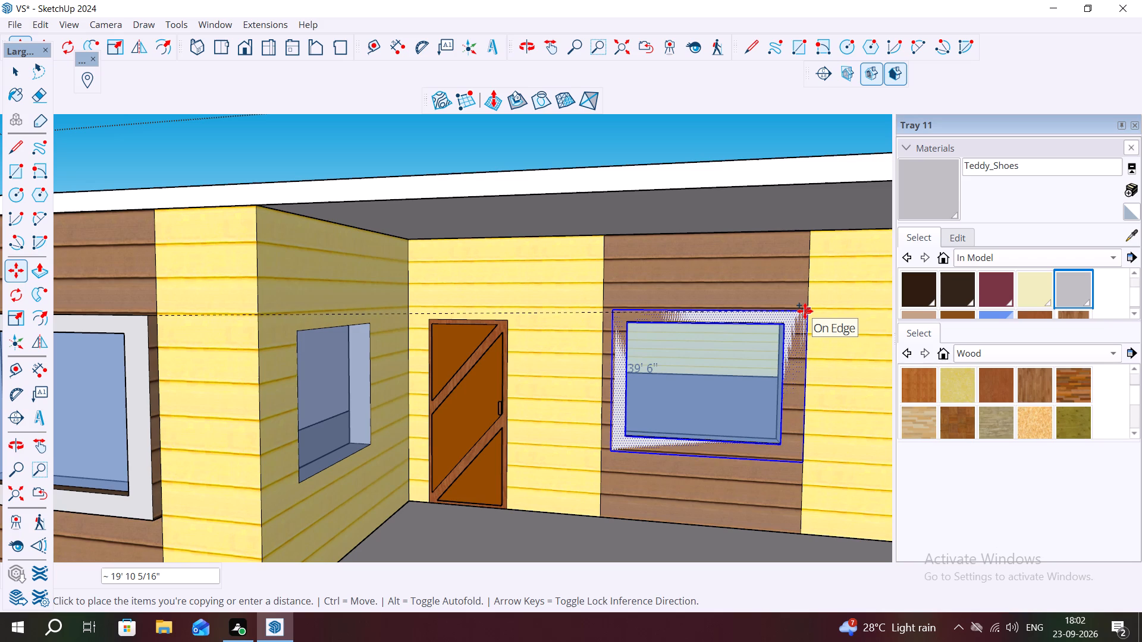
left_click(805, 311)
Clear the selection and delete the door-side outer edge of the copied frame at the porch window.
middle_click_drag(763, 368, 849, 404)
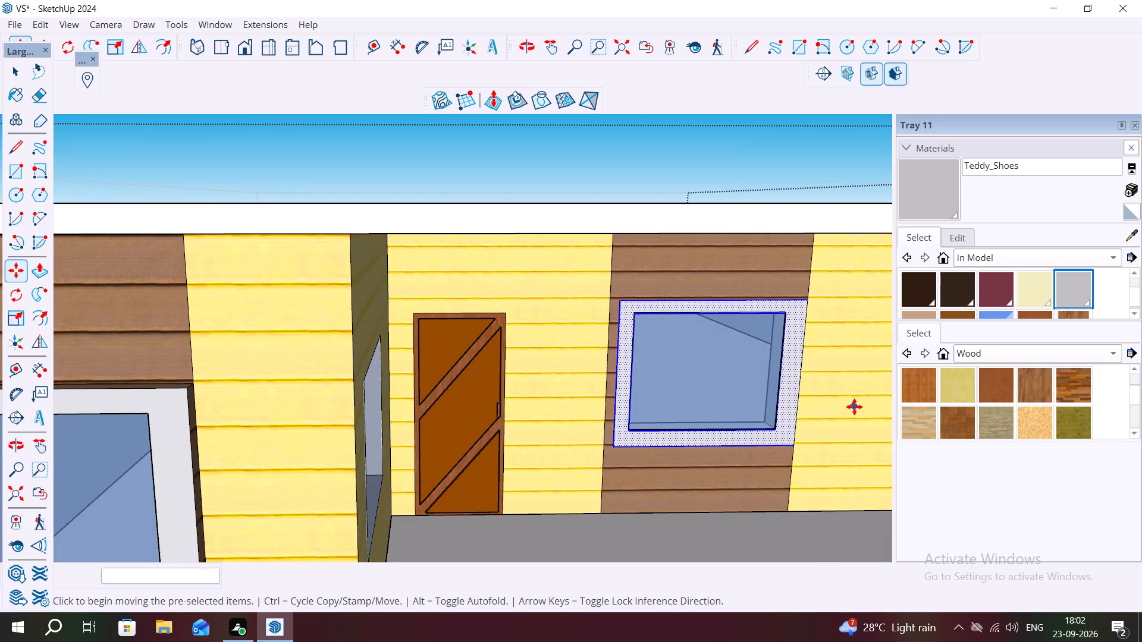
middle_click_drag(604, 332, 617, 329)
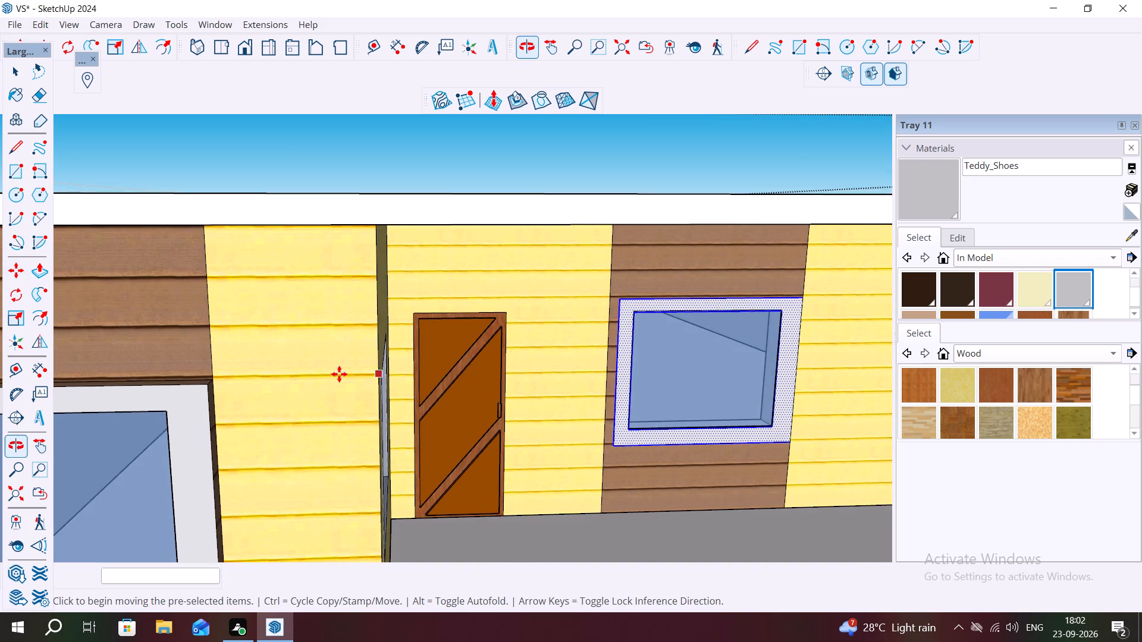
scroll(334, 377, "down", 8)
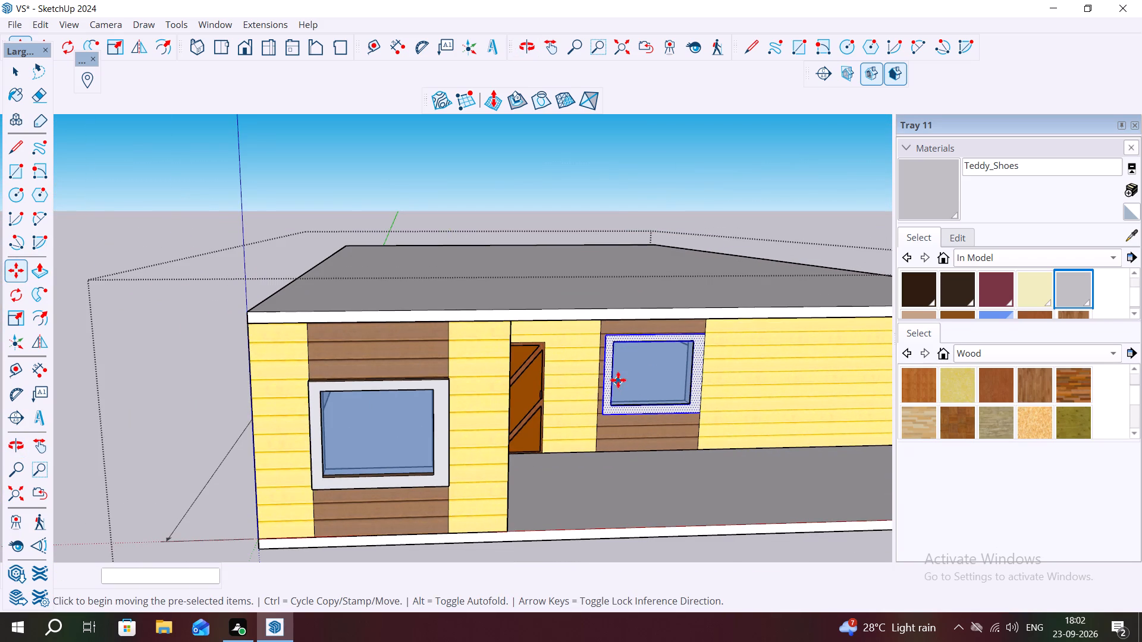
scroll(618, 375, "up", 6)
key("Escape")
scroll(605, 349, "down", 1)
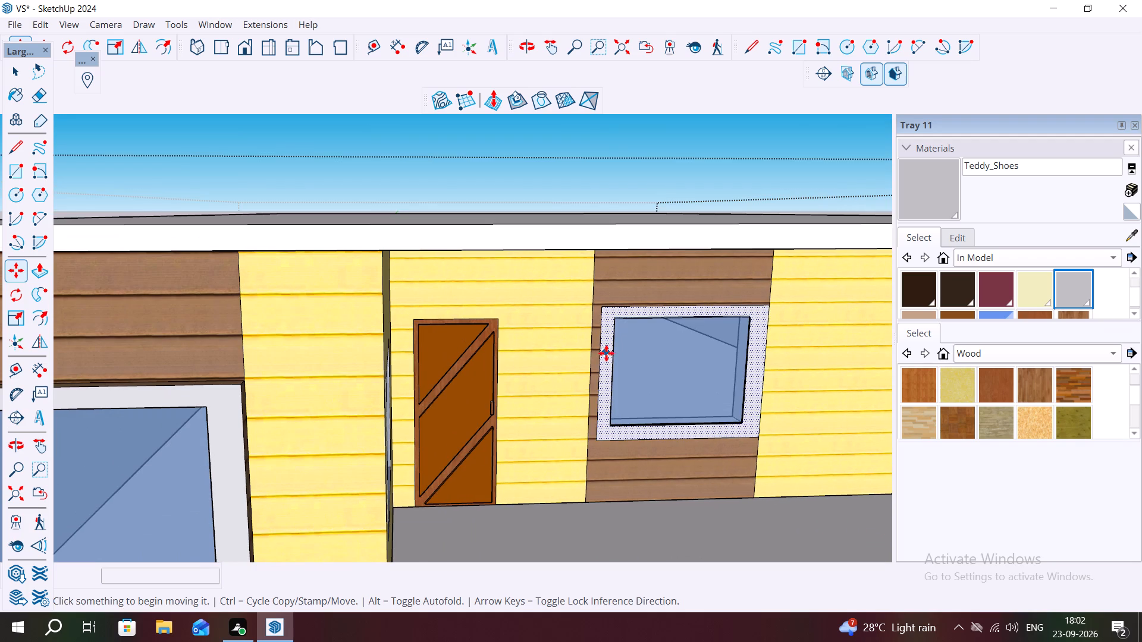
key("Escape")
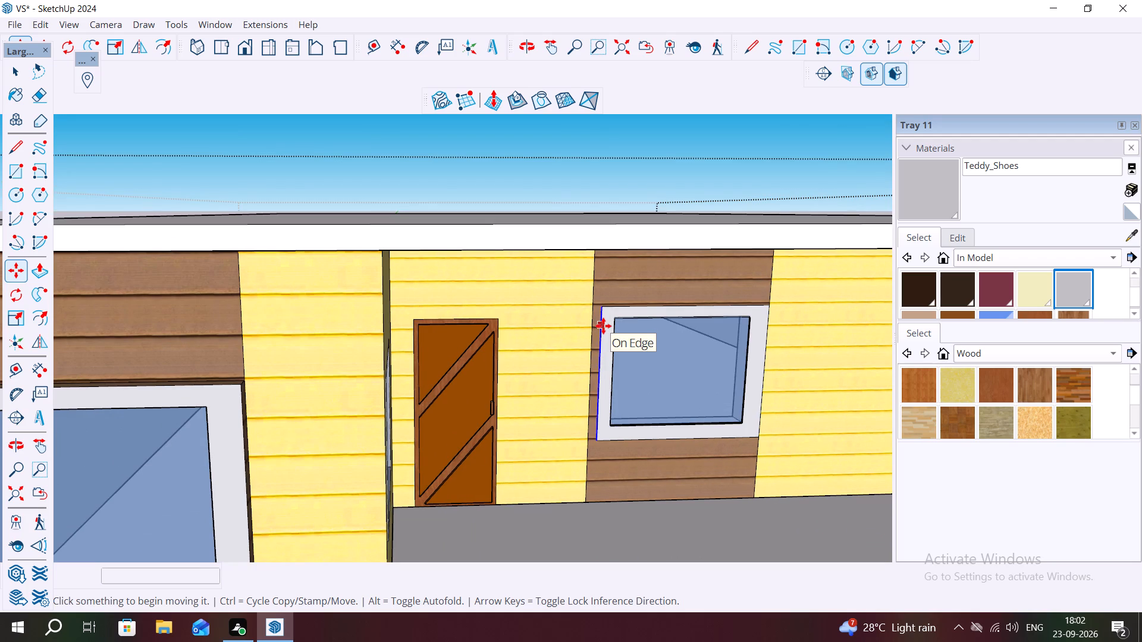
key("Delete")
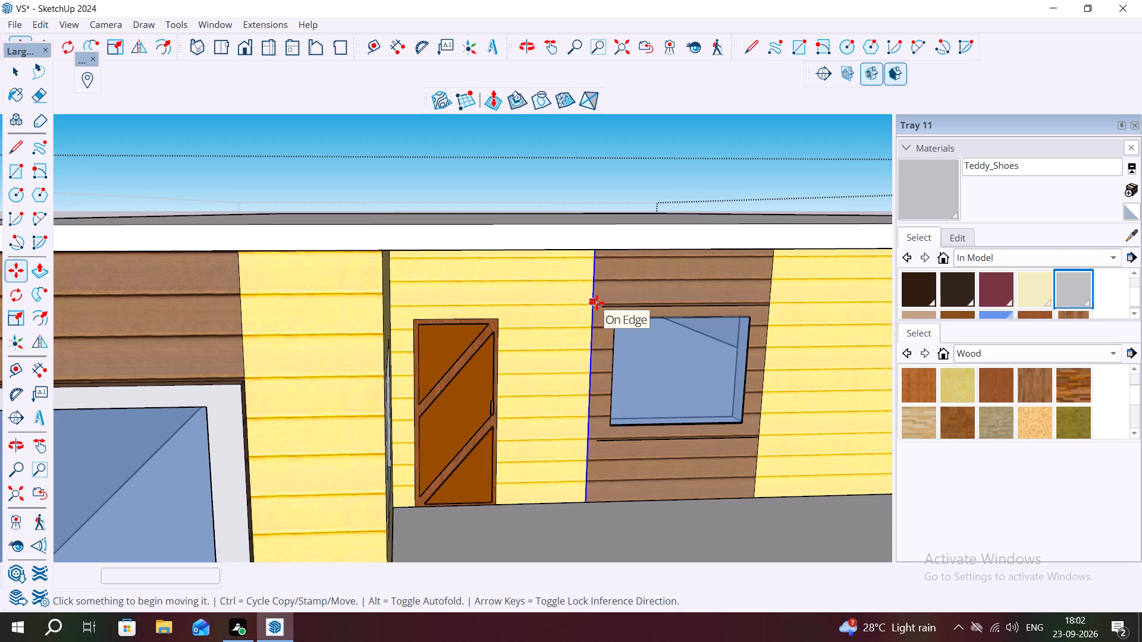
Draw a frame rectangle about 4'11" by 6'6" around the porch window, across the full width of its brown panel.
key("r")
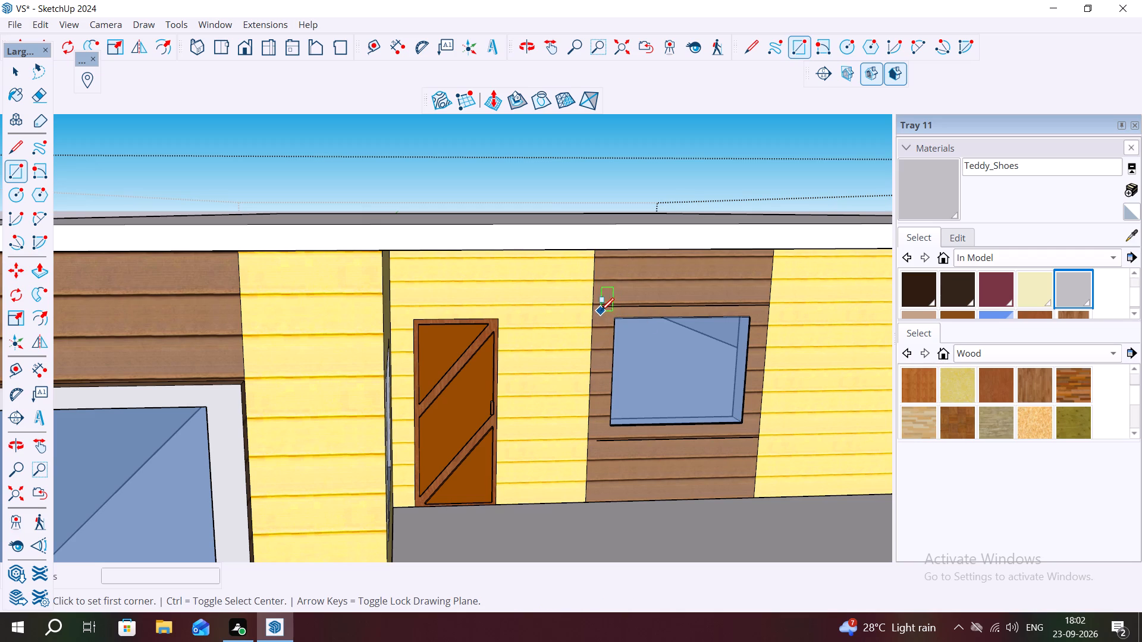
left_click(594, 308)
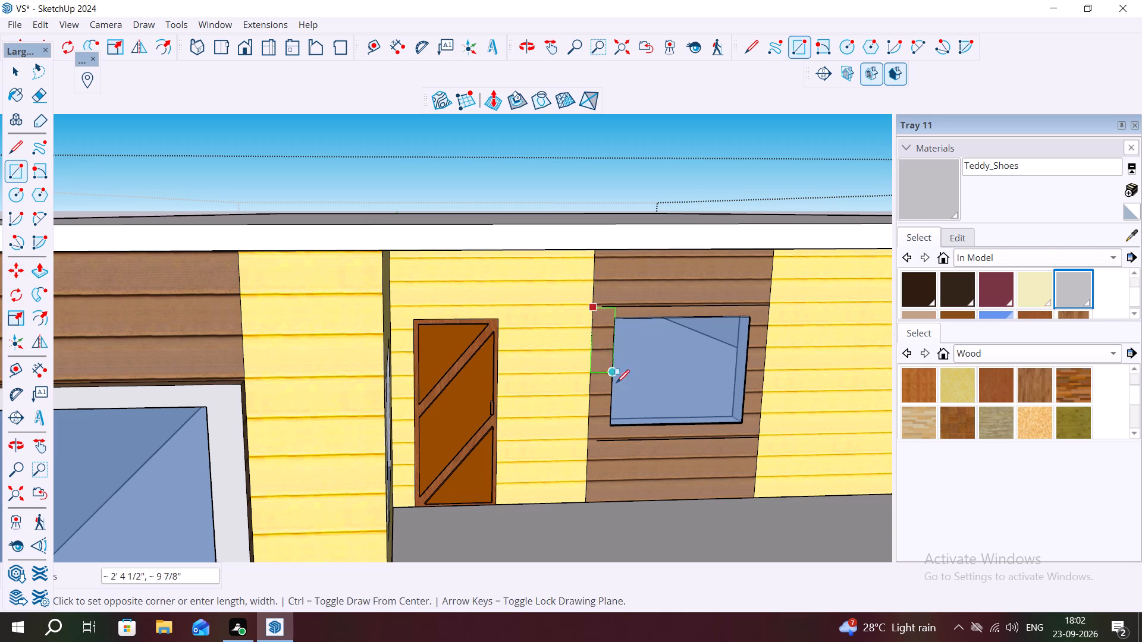
left_click(758, 436)
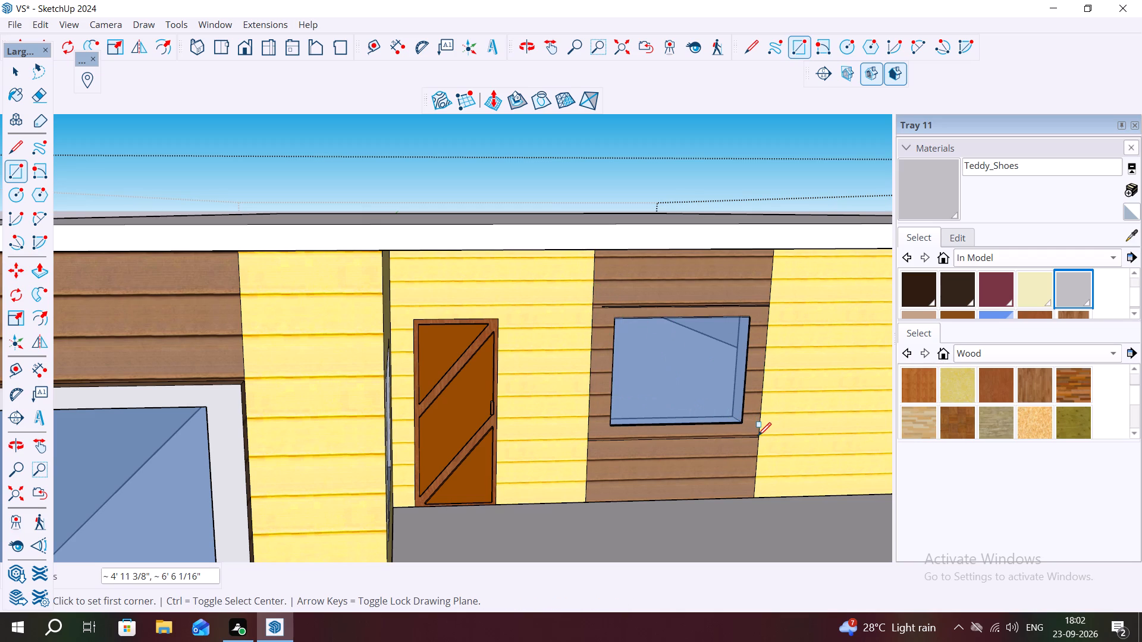
key("Escape")
key("space")
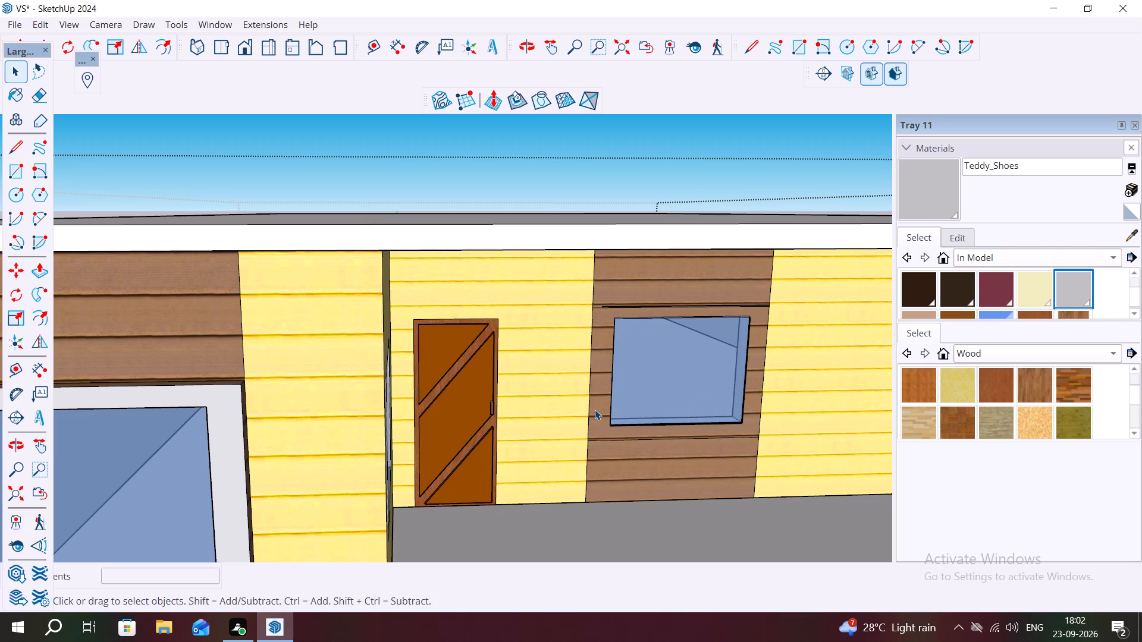
Push/Pull the porch window's frame face outward 6" from the brown panel.
left_click(595, 410)
key("p")
left_click(598, 410)
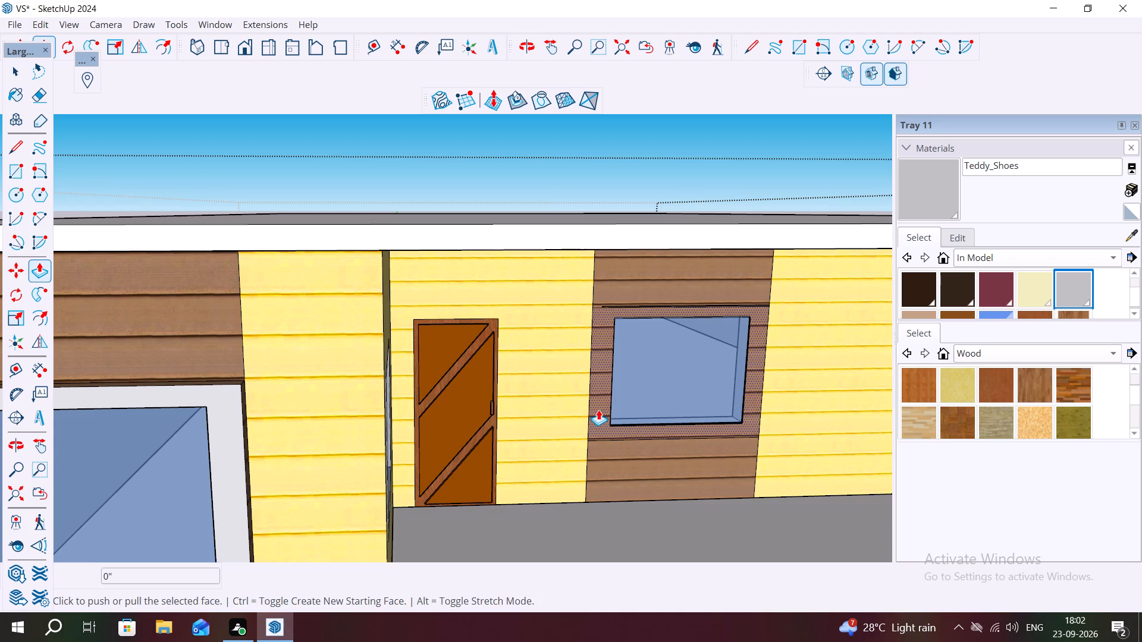
key("6")
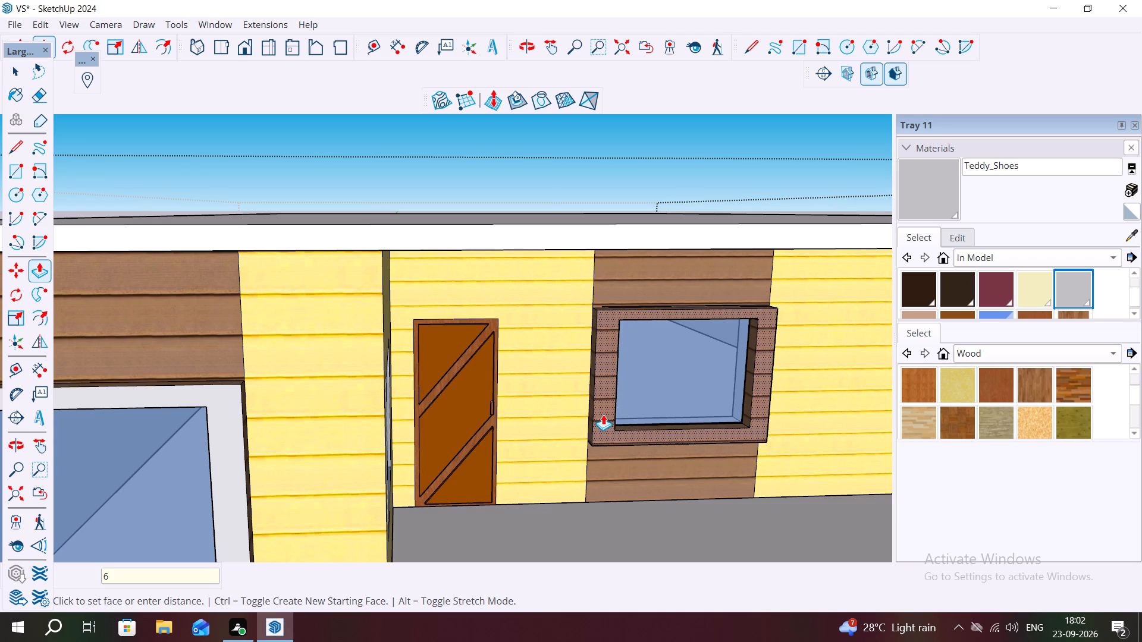
key("shift+quotedbl")
key("Return")
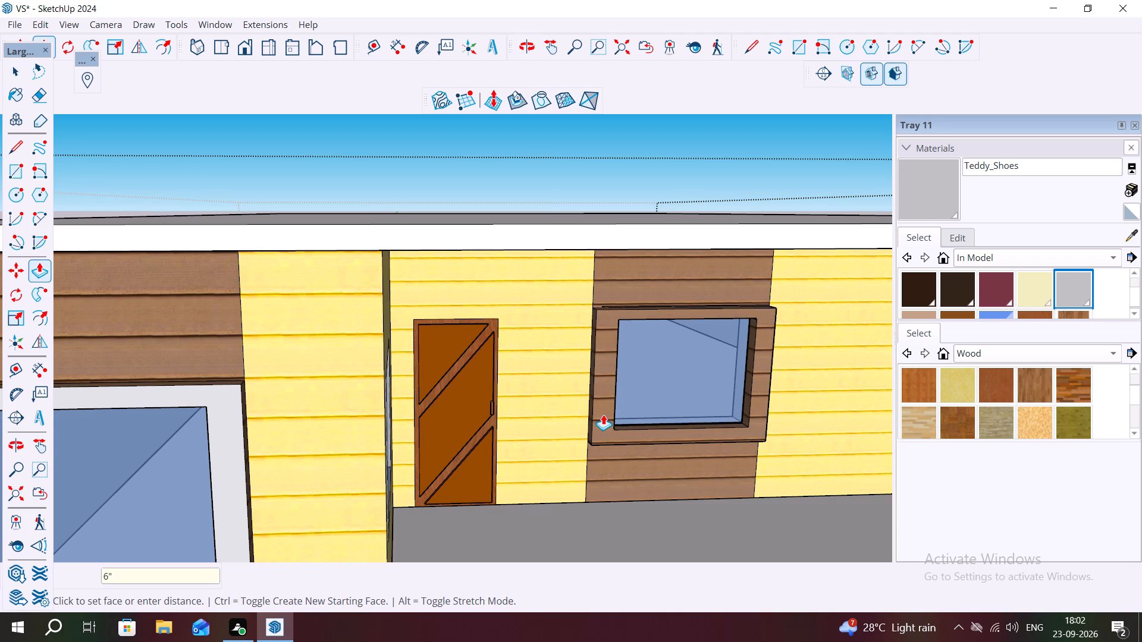
Delete the stray horizontal edge on the brown panel just above the porch window's raised frame.
middle_click_drag(614, 288, 652, 361)
middle_click_drag(641, 418, 632, 301)
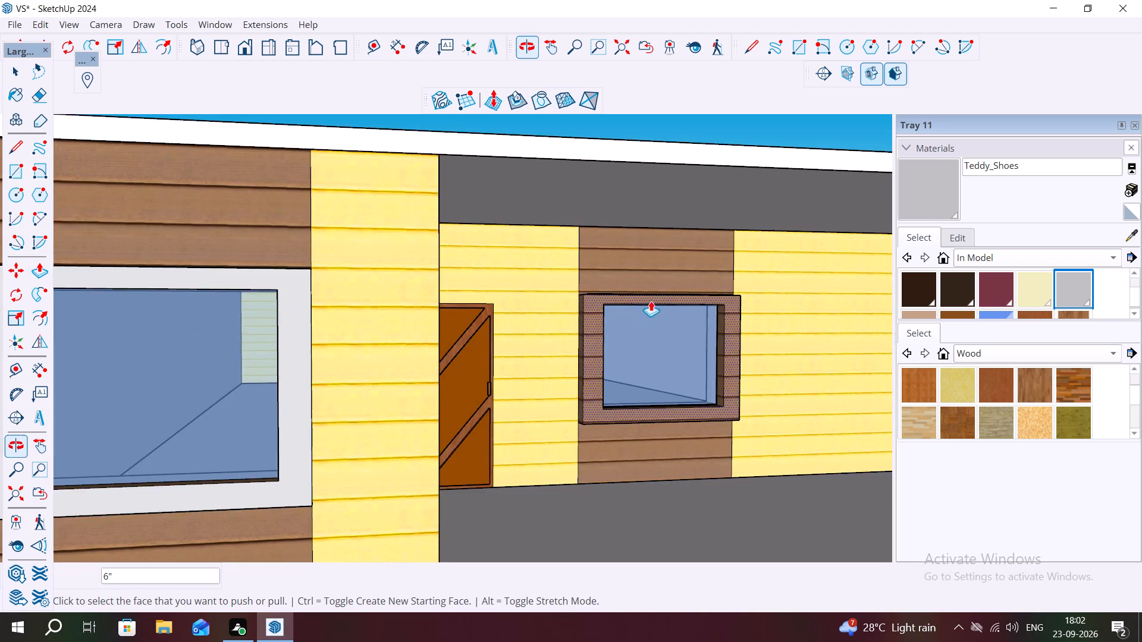
scroll(647, 281, "up", 12)
middle_click_drag(663, 291, 649, 303)
key("space")
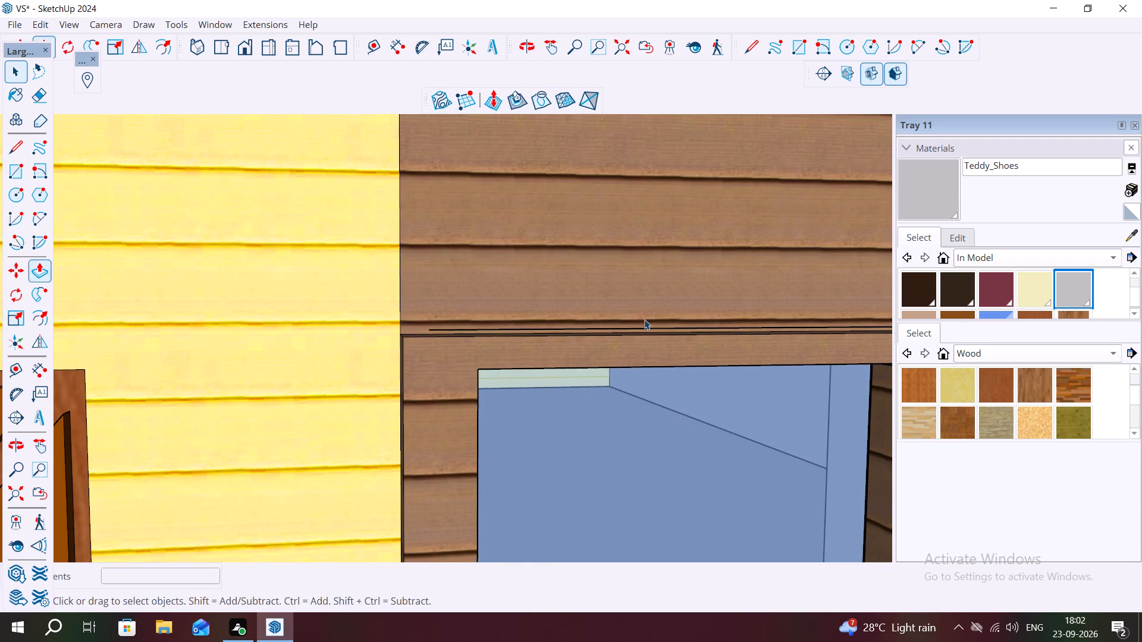
left_click(650, 326)
left_click(654, 327)
left_click(655, 332)
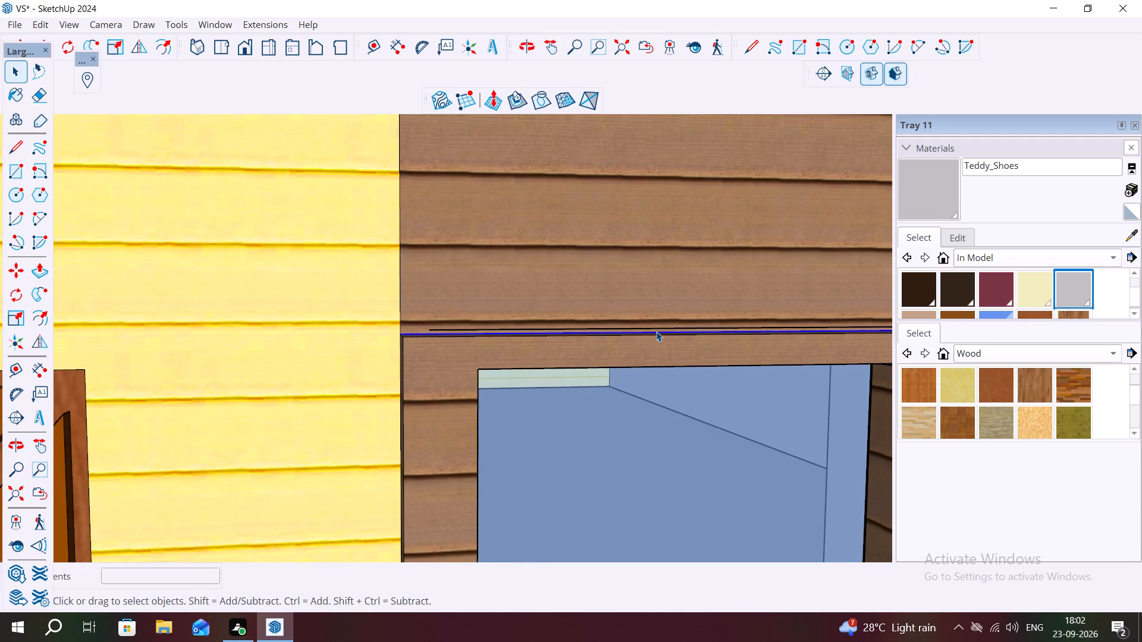
left_click(661, 325)
key("space")
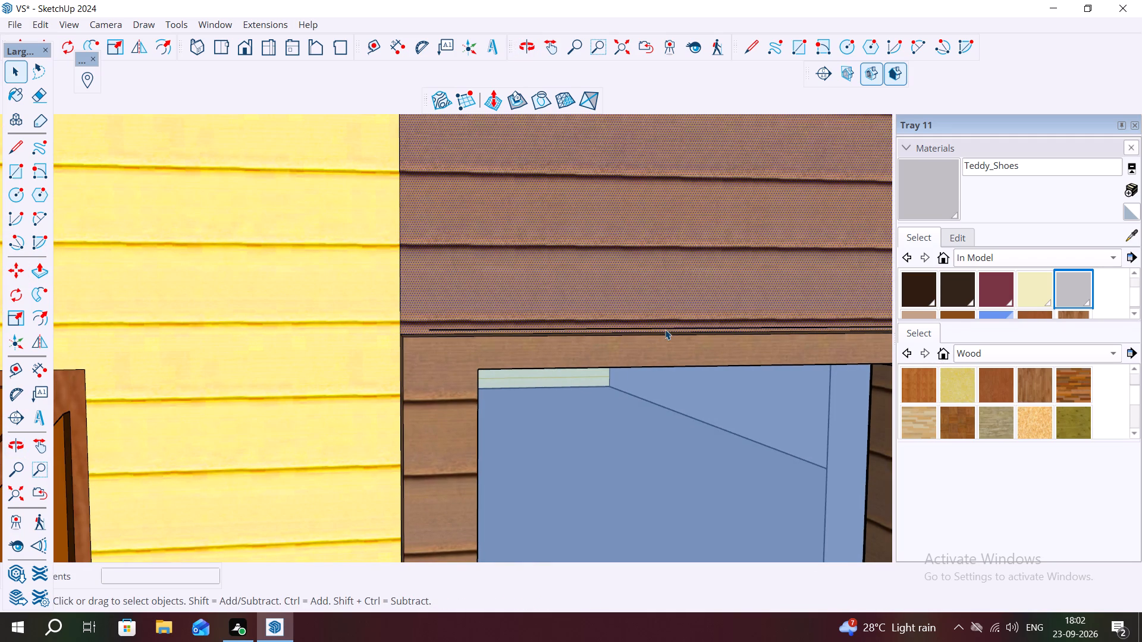
left_click(664, 328)
key("Delete")
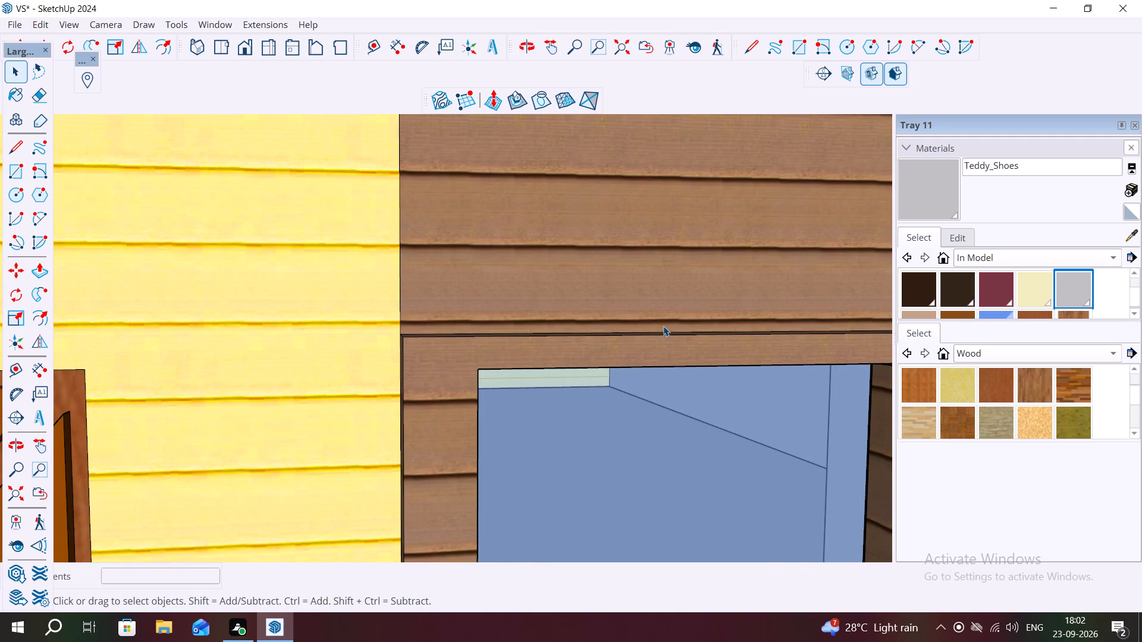
Paint the front face of the porch window's frame with the light grey in-model material Teddy_Shoes.
scroll(661, 326, "down", 9)
middle_click_drag(592, 470, 592, 321)
scroll(601, 523, "up", 3)
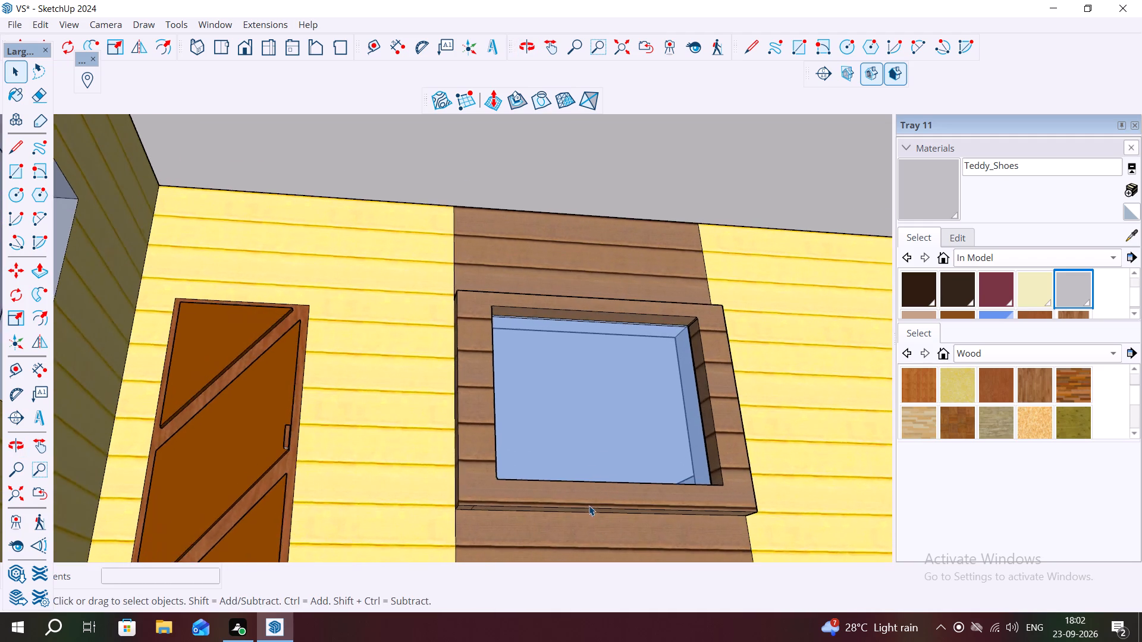
scroll(589, 505, "up", 4)
middle_click_drag(582, 508, 551, 461)
scroll(545, 479, "down", 9)
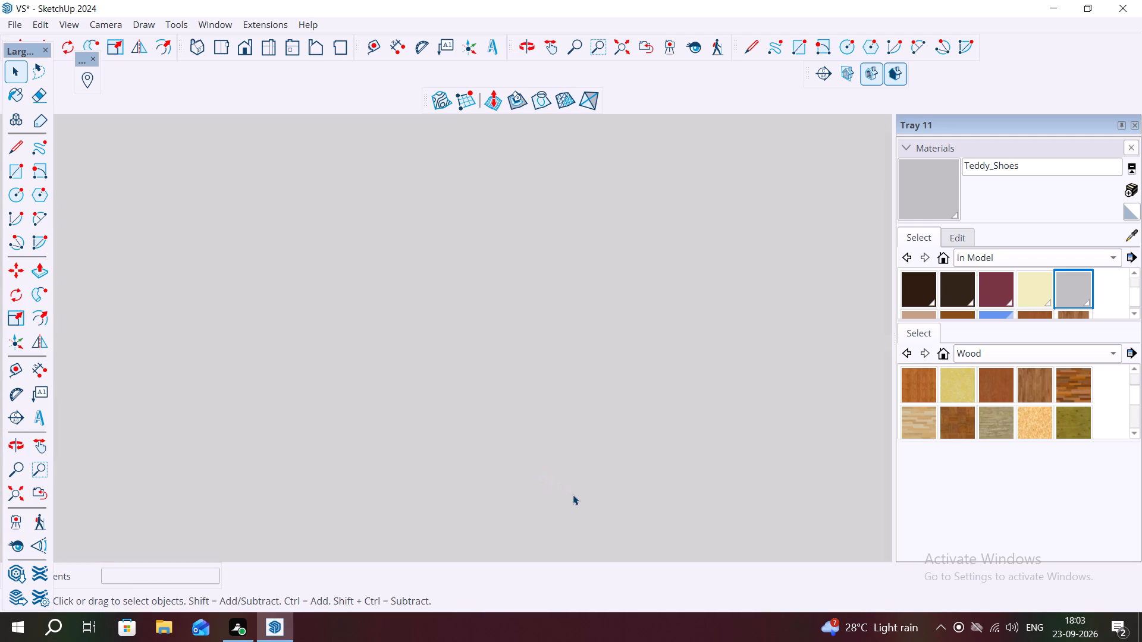
scroll(573, 495, "down", 15)
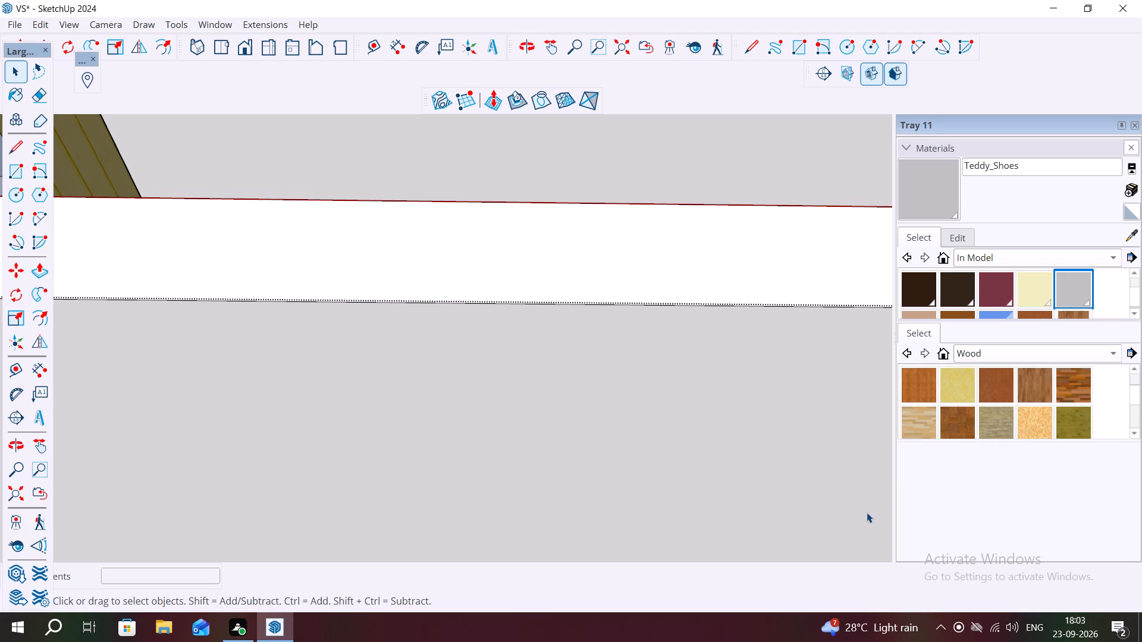
scroll(966, 59, "down", 2)
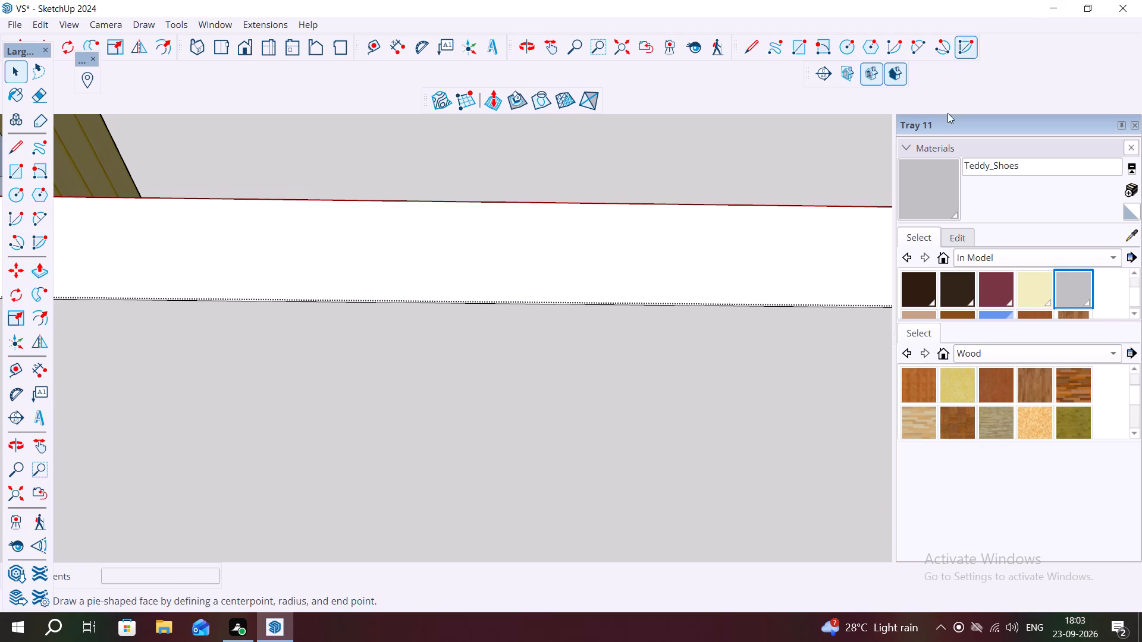
scroll(948, 113, "down", 13)
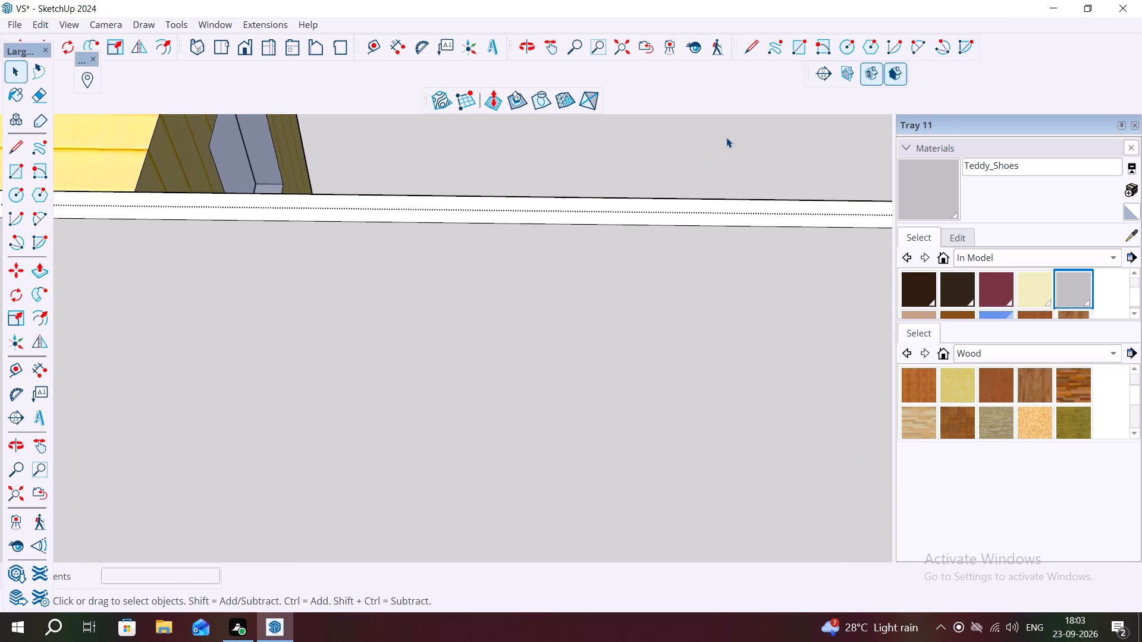
scroll(671, 160, "down", 3)
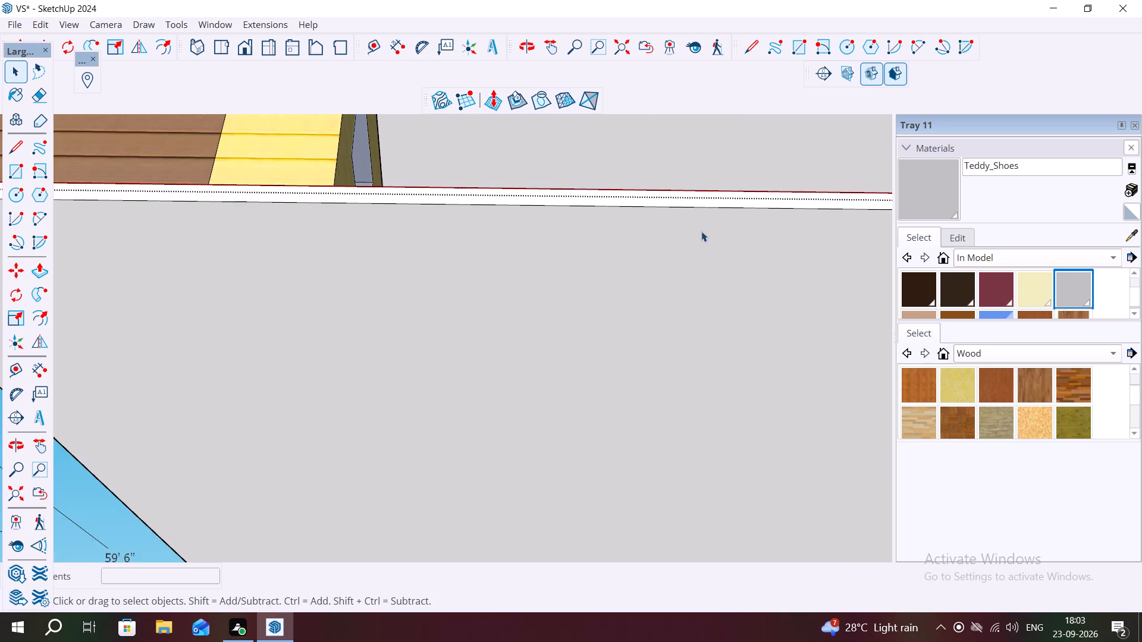
scroll(701, 231, "down", 16)
middle_click_drag(585, 225, 563, 398)
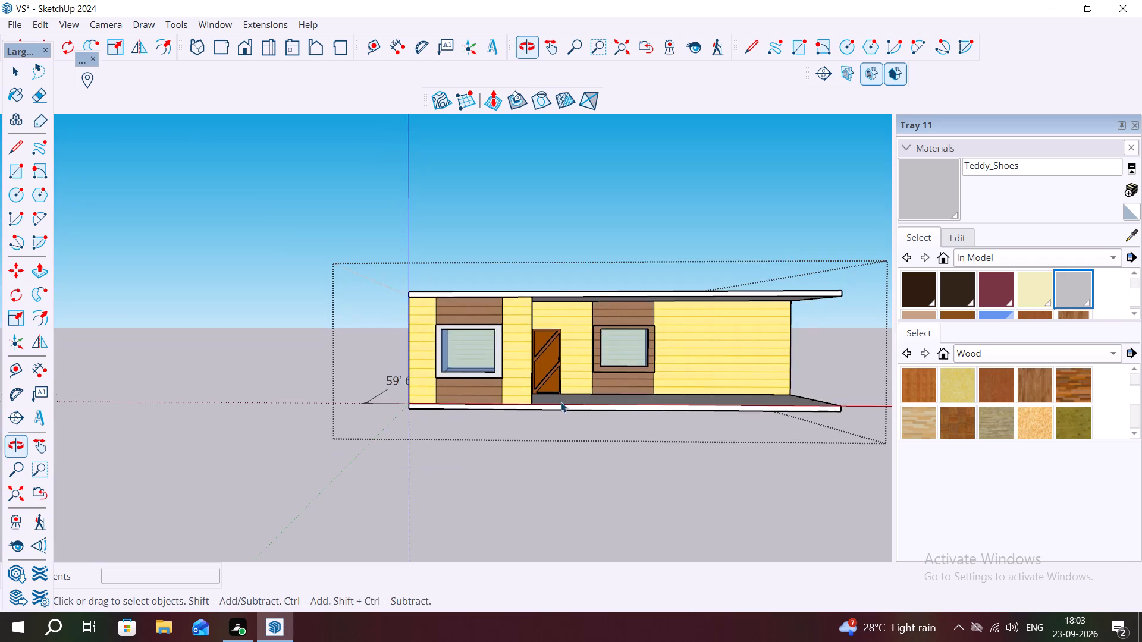
scroll(563, 383, "up", 7)
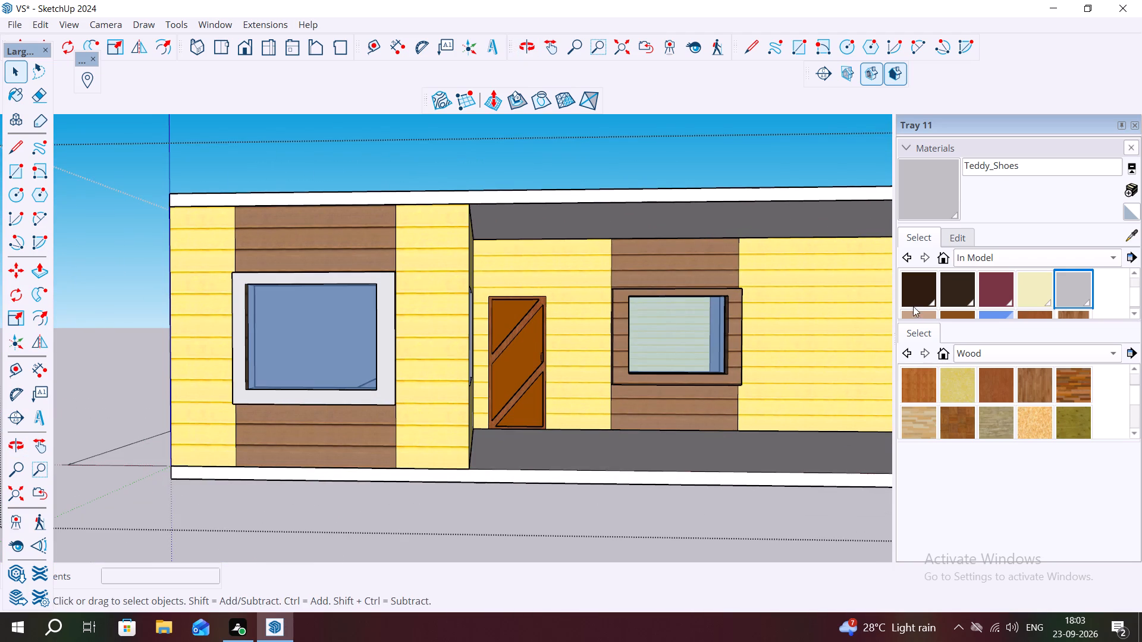
left_click(1078, 280)
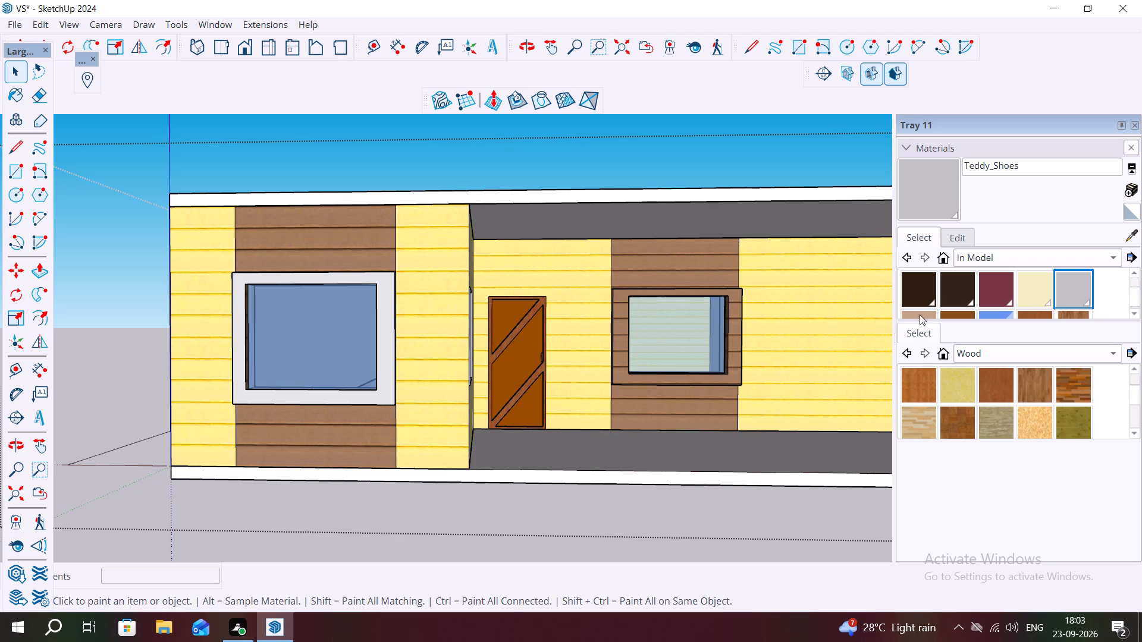
scroll(777, 357, "up", 3)
left_click(719, 367)
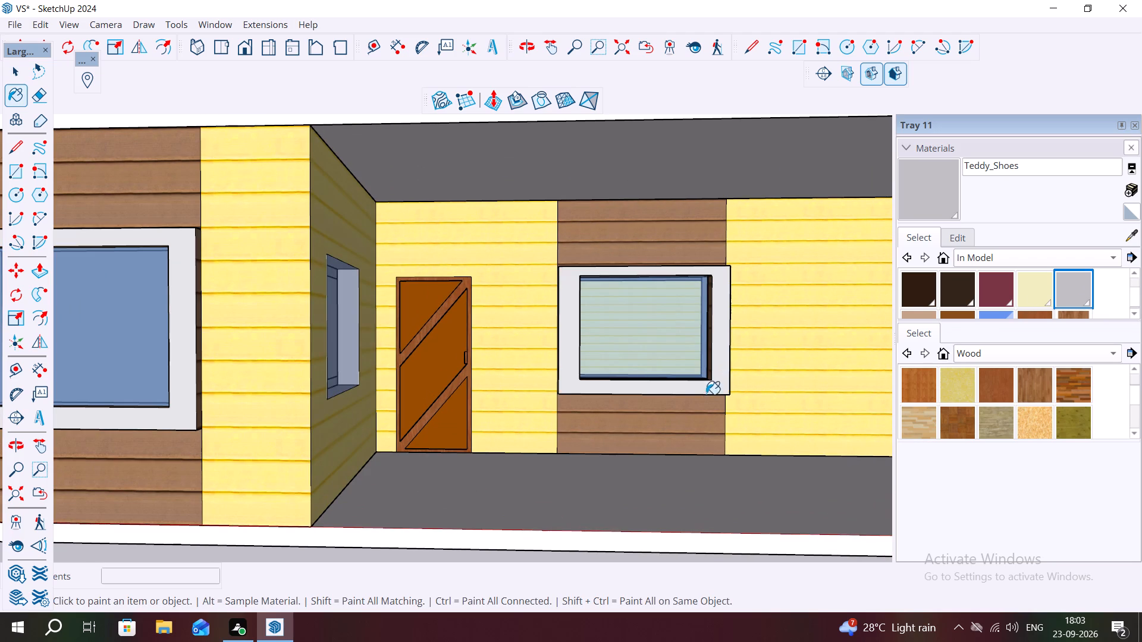
Paint the outer top face of the porch window's raised frame with Teddy_Shoes.
middle_click_drag(702, 399, 666, 273)
scroll(627, 320, "up", 1)
middle_click_drag(629, 320, 662, 435)
scroll(614, 216, "up", 3)
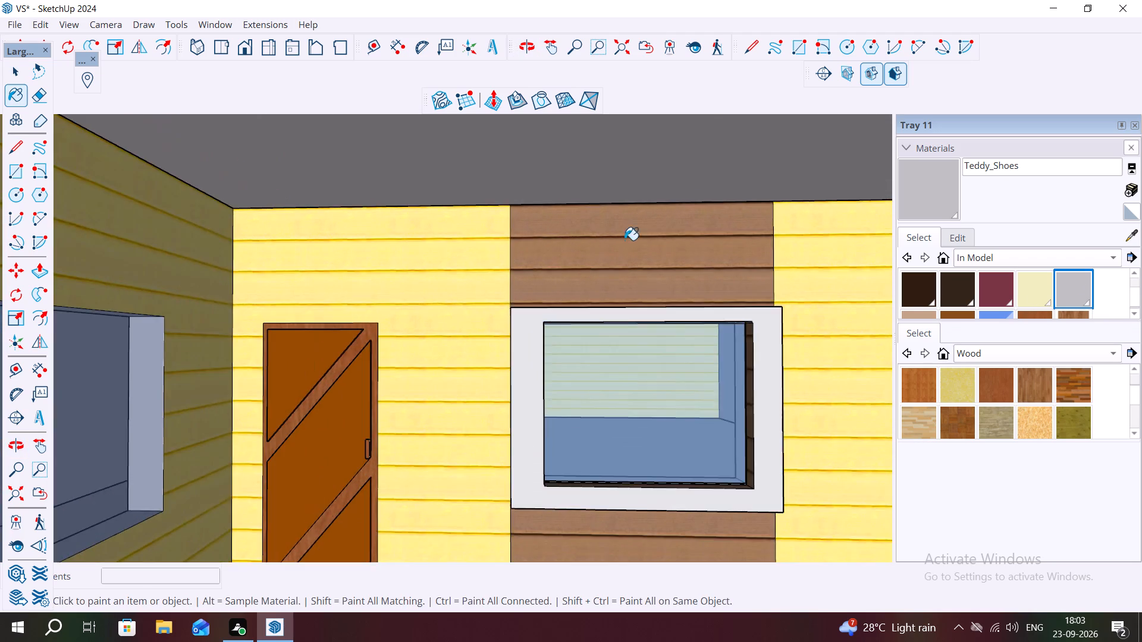
scroll(625, 240, "up", 4)
middle_click_drag(644, 292, 670, 370)
scroll(649, 331, "up", 6)
left_click_drag(643, 303, 645, 311)
middle_click_drag(645, 303, 654, 335)
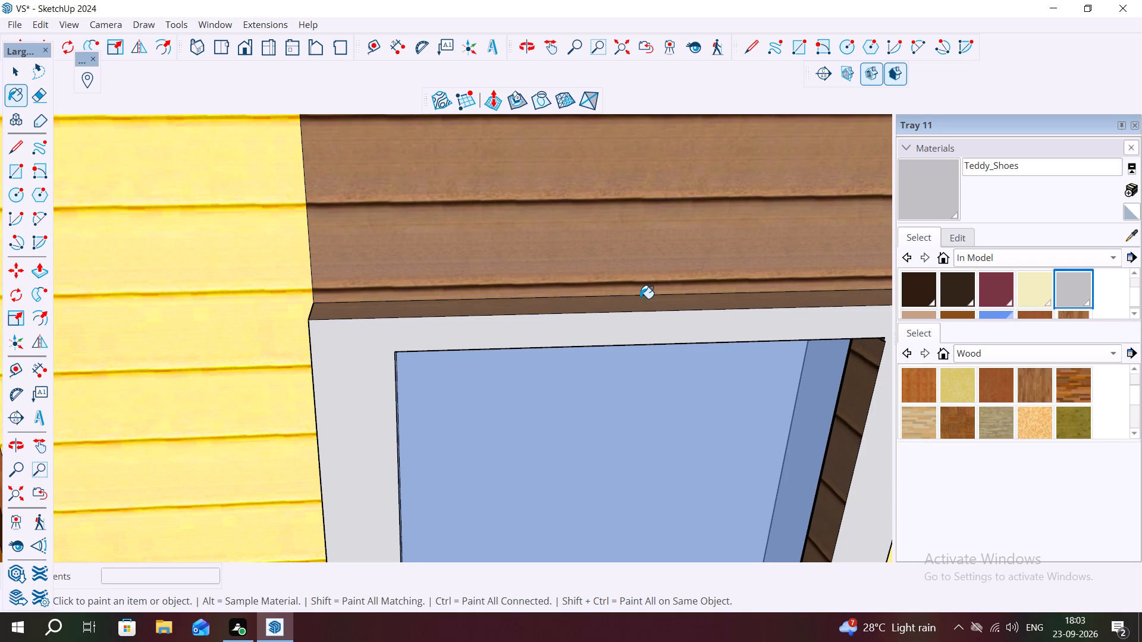
left_click(640, 298)
Paint the door-side outer face of the porch window's raised frame with Teddy_Shoes.
scroll(632, 325, "down", 2)
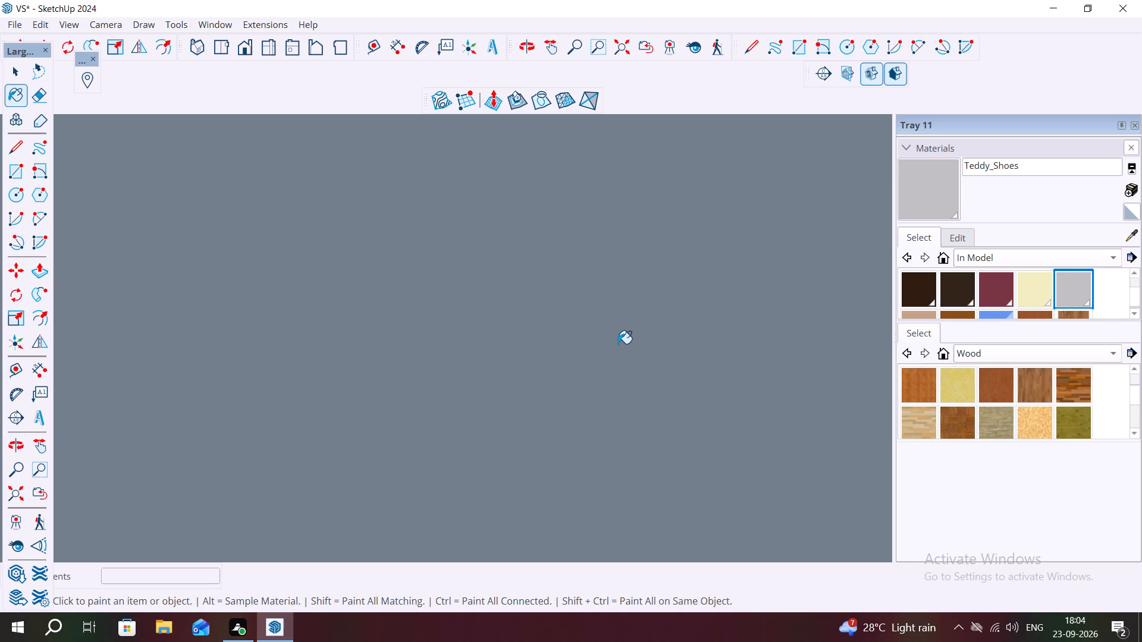
scroll(625, 354, "down", 17)
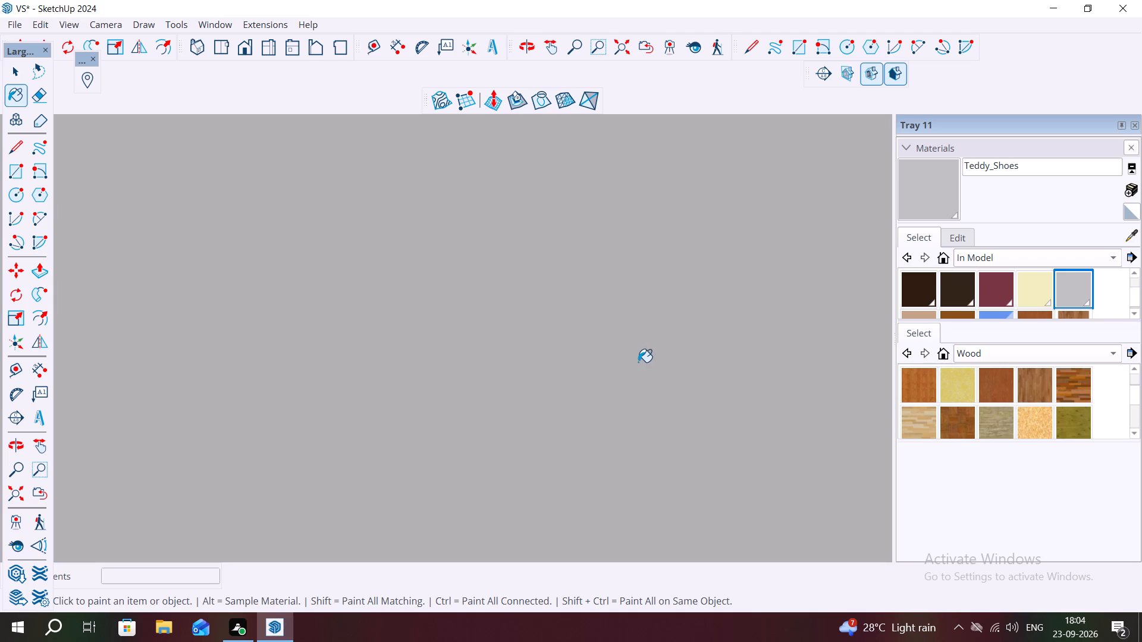
scroll(638, 362, "down", 17)
scroll(715, 301, "down", 7)
scroll(711, 314, "down", 15)
scroll(738, 332, "down", 14)
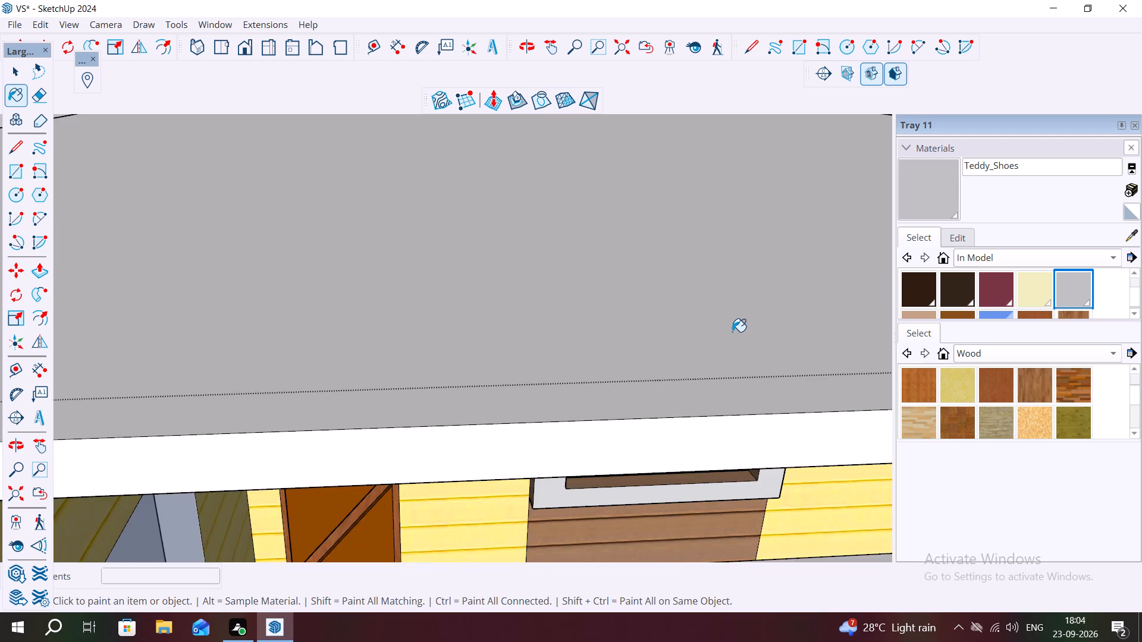
scroll(714, 341, "down", 4)
middle_click_drag(675, 427, 662, 342)
middle_click_drag(629, 450, 671, 454)
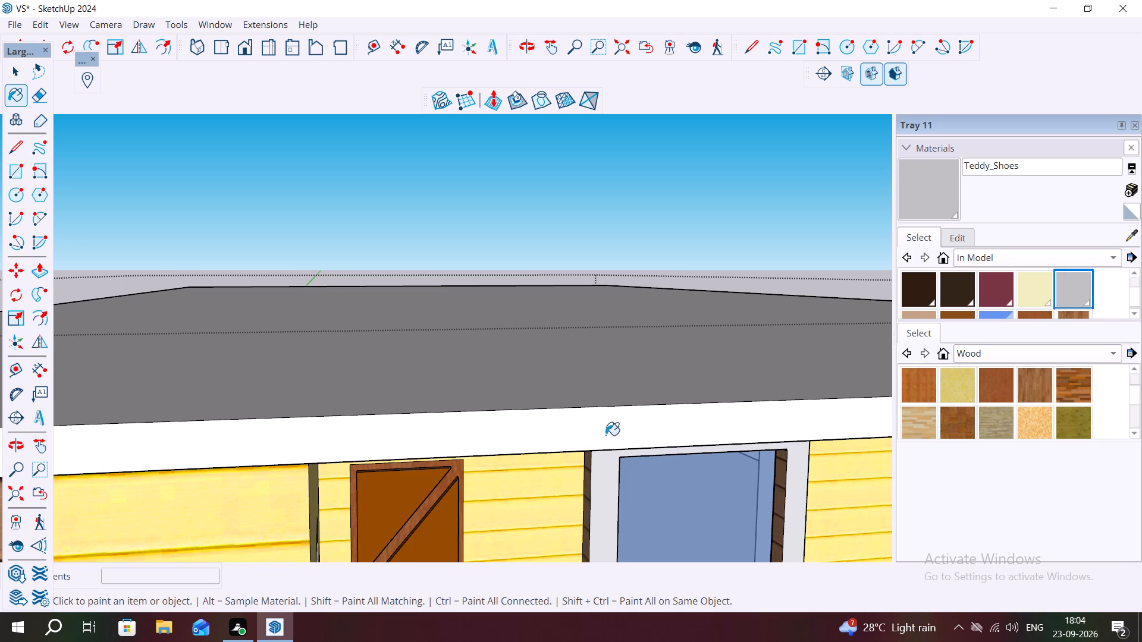
scroll(570, 493, "up", 6)
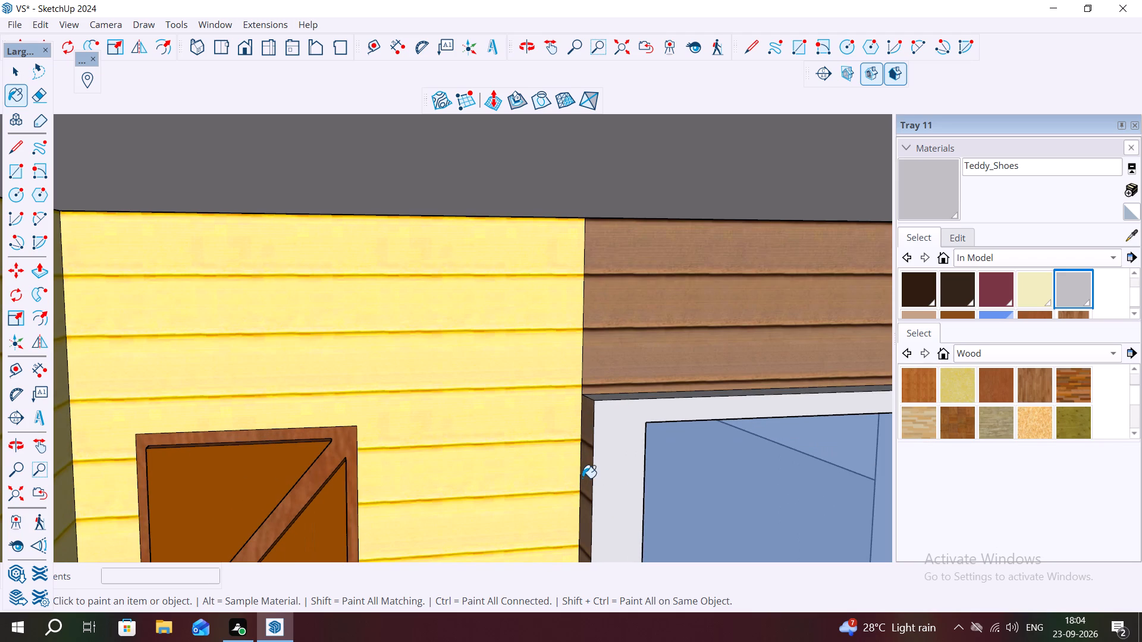
left_click(583, 478)
Paint the door-side inner face of the porch window's raised frame with Teddy_Shoes.
scroll(531, 453, "down", 8)
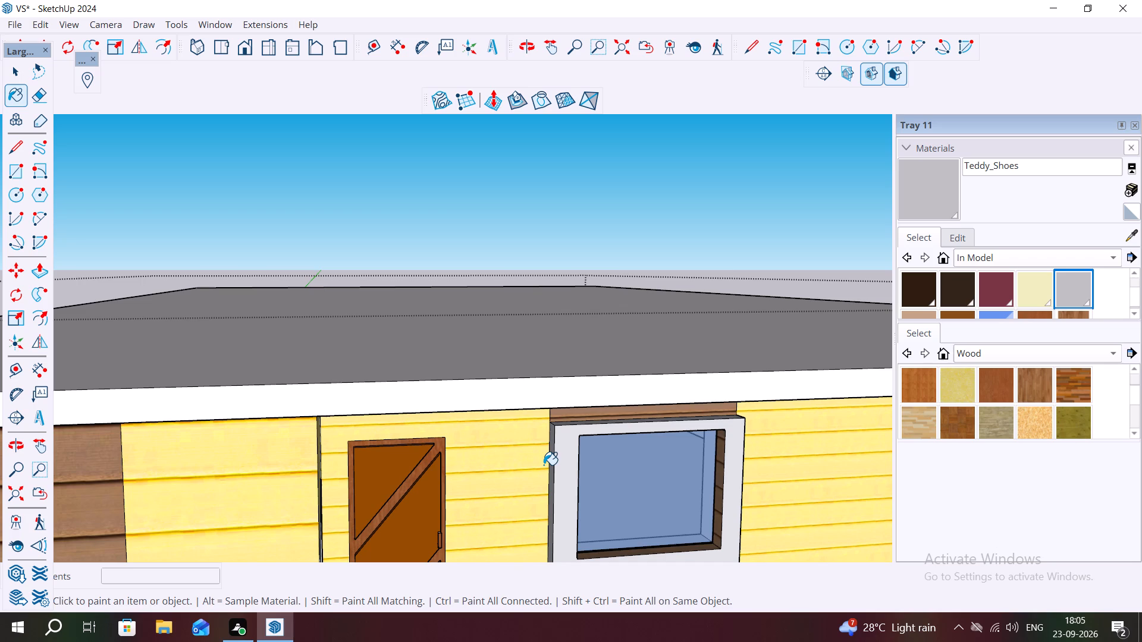
middle_click_drag(519, 479, 510, 361)
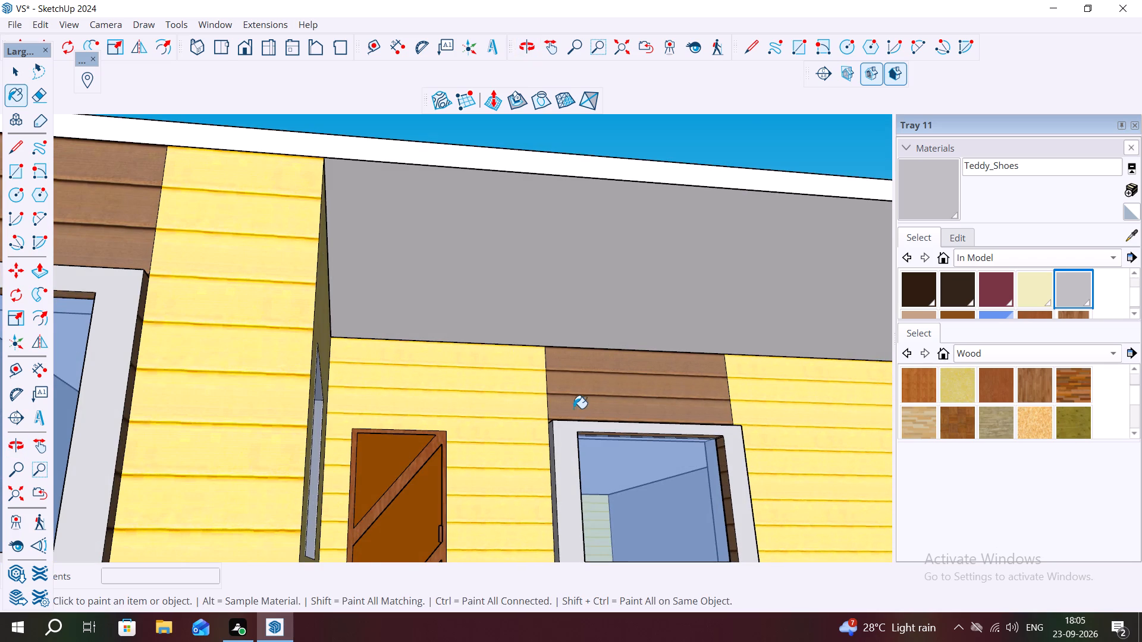
scroll(572, 405, "down", 4)
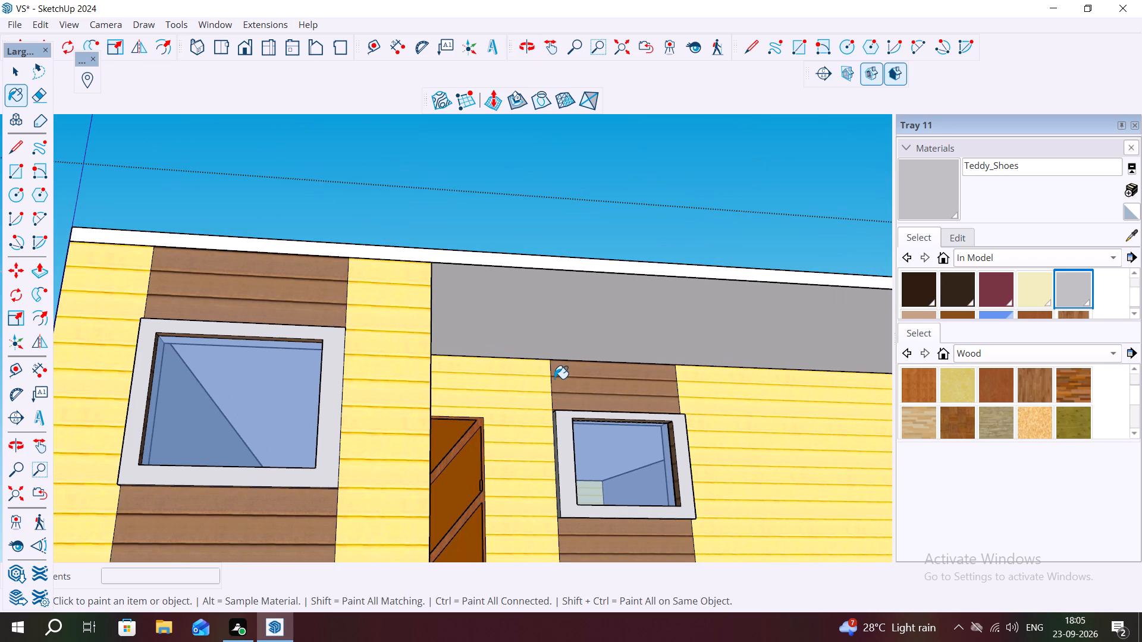
middle_click_drag(633, 518, 608, 442)
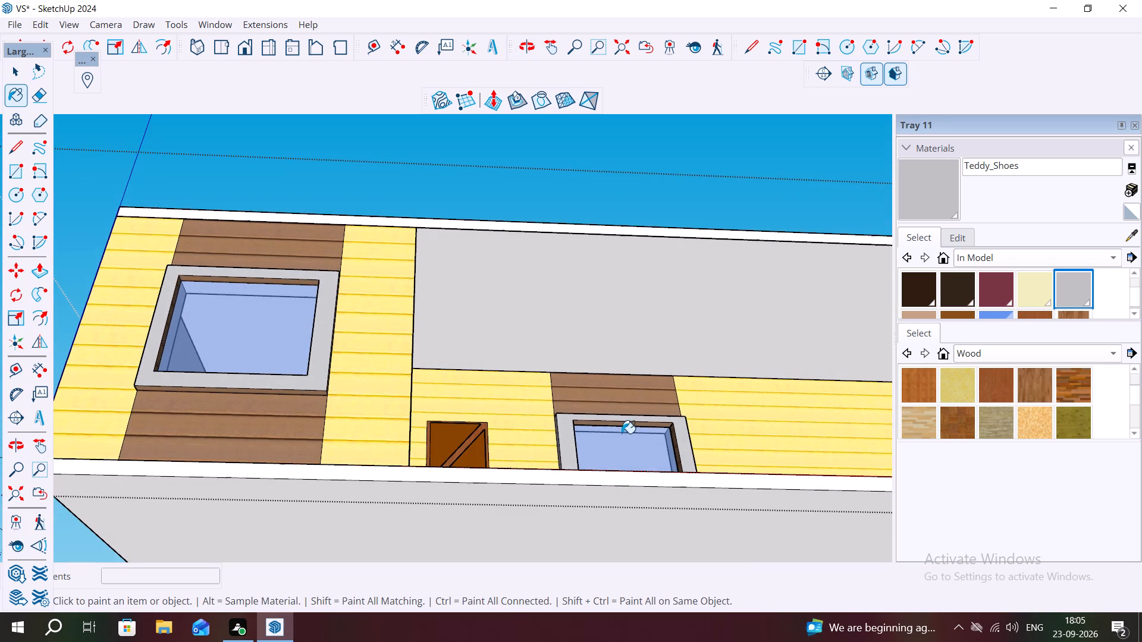
scroll(608, 433, "up", 8)
left_click(606, 417)
middle_click_drag(606, 426, 554, 444)
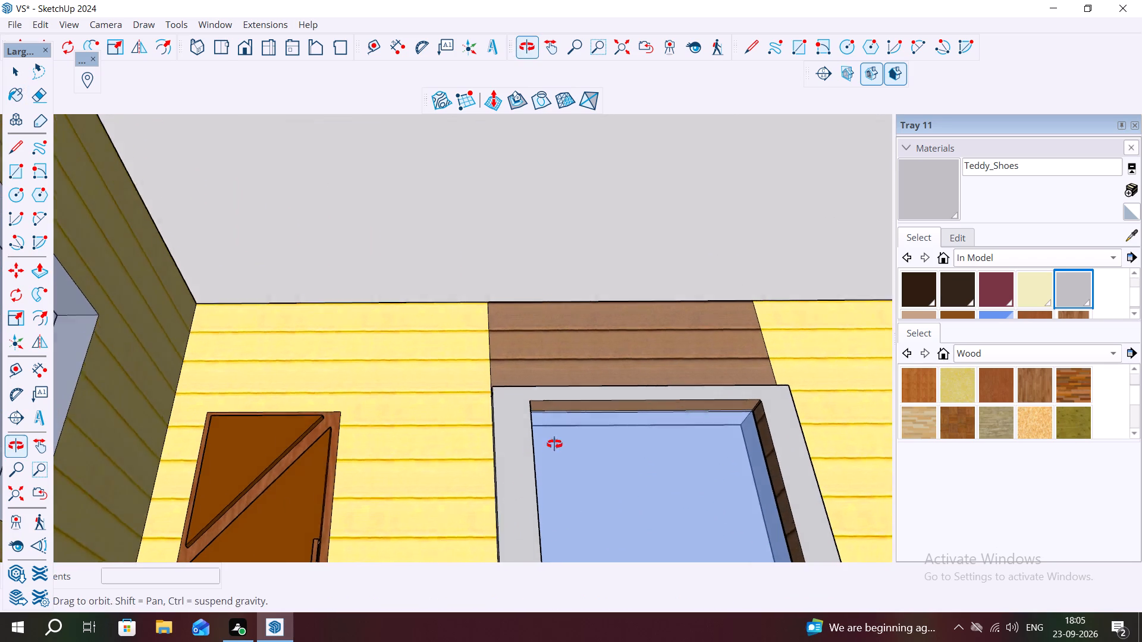
middle_click_drag(554, 444, 484, 489)
middle_click_drag(568, 419, 533, 495)
left_click(545, 486)
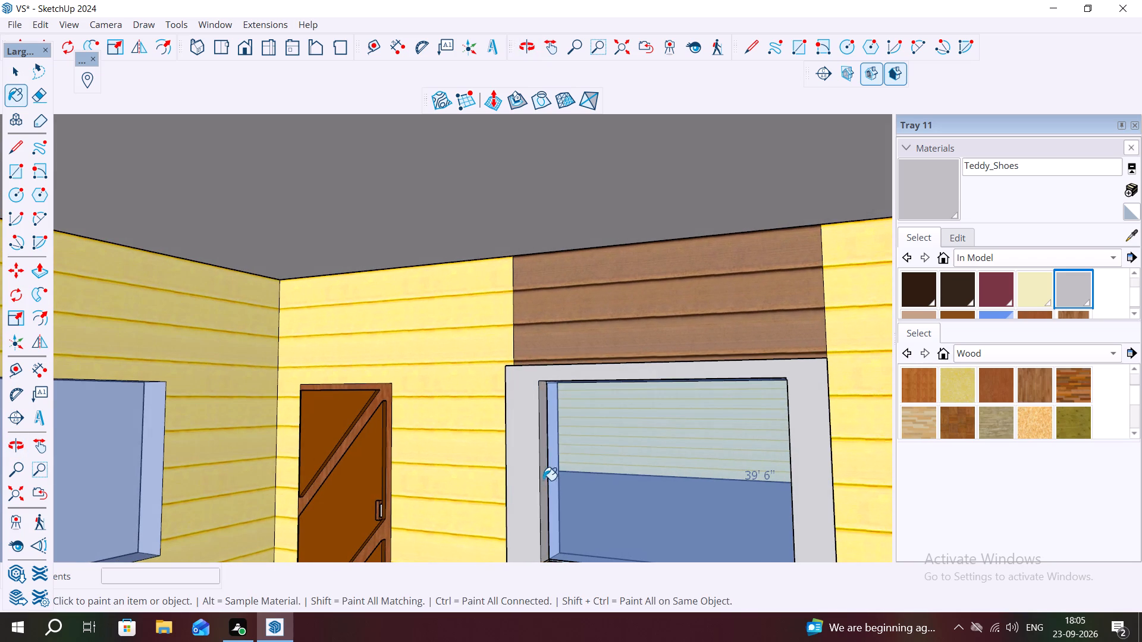
Paint the inner top face of the porch window's raised frame with Teddy_Shoes.
scroll(541, 423, "up", 4)
middle_click_drag(564, 369, 605, 239)
scroll(603, 244, "up", 1)
left_click(628, 364)
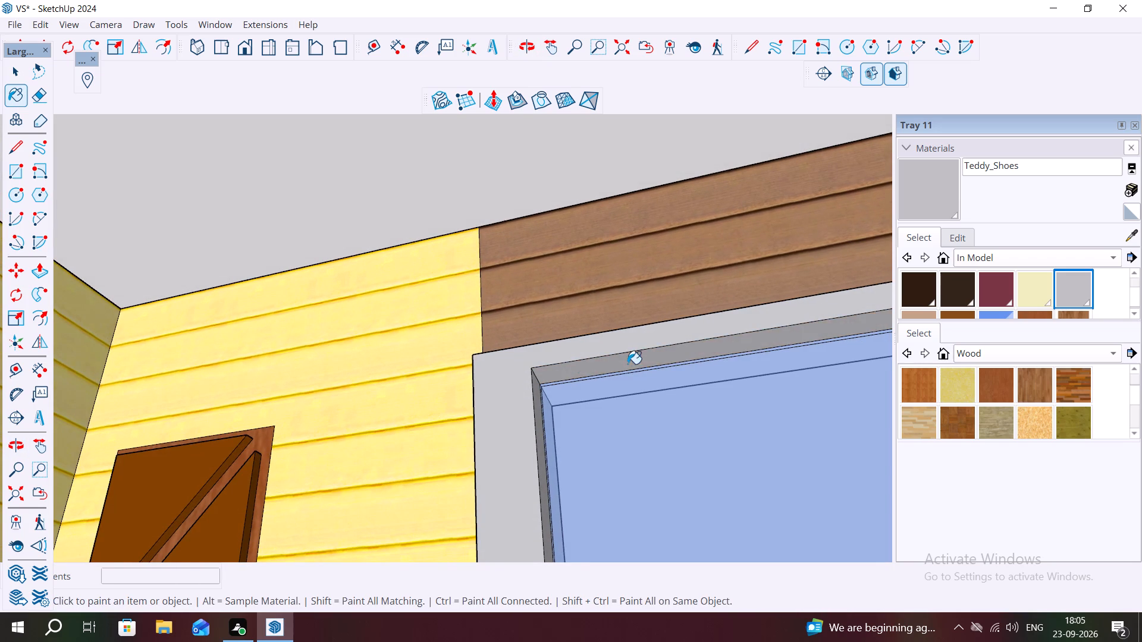
Paint the inner side face farthest from the door on the porch window's raised frame with Teddy_Shoes.
scroll(423, 374, "down", 10)
middle_click_drag(585, 384, 773, 427)
scroll(578, 437, "up", 2)
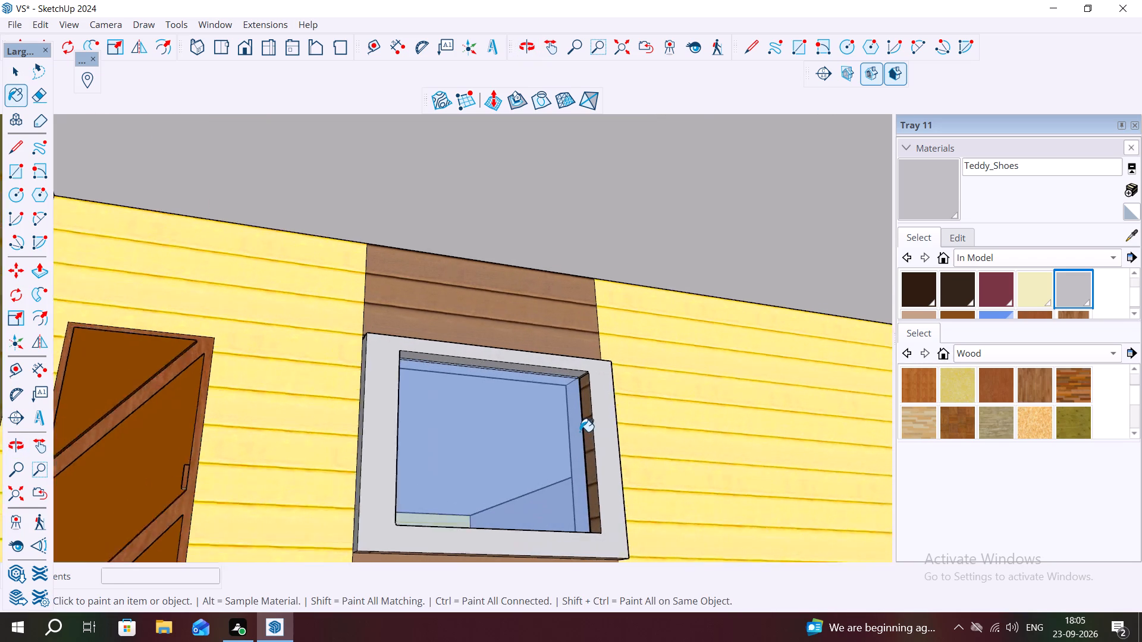
scroll(580, 432, "up", 6)
left_click(595, 432)
Paint the outer side face farthest from the door on the porch window's raised frame with Teddy_Shoes.
scroll(594, 431, "down", 3)
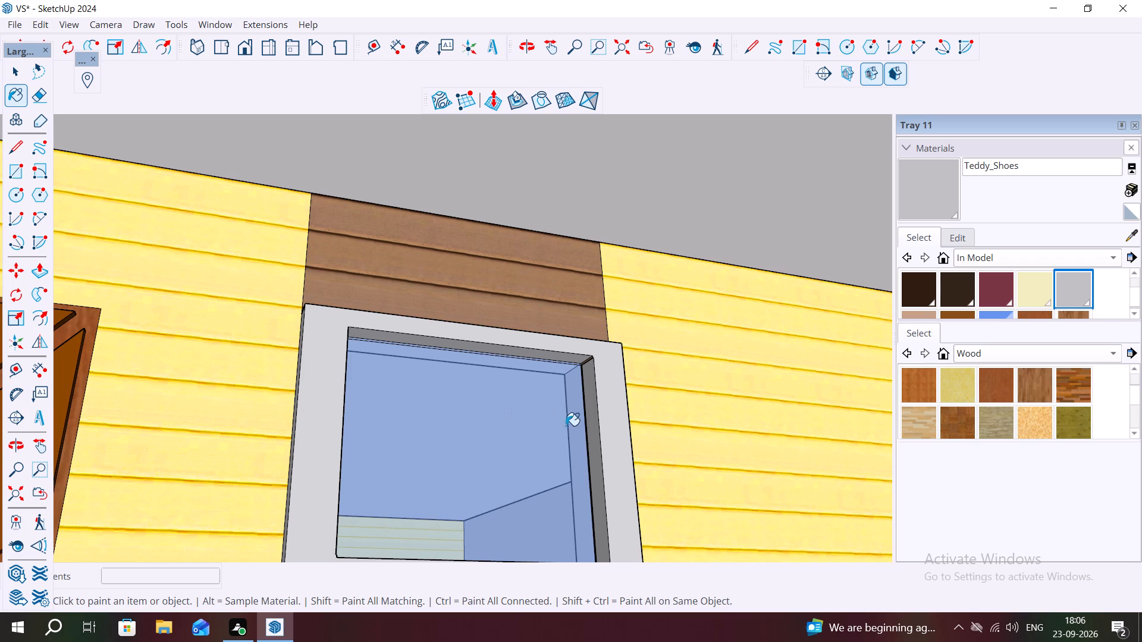
middle_click_drag(637, 433, 579, 455)
middle_click_drag(614, 449, 547, 447)
middle_click_drag(710, 442, 672, 439)
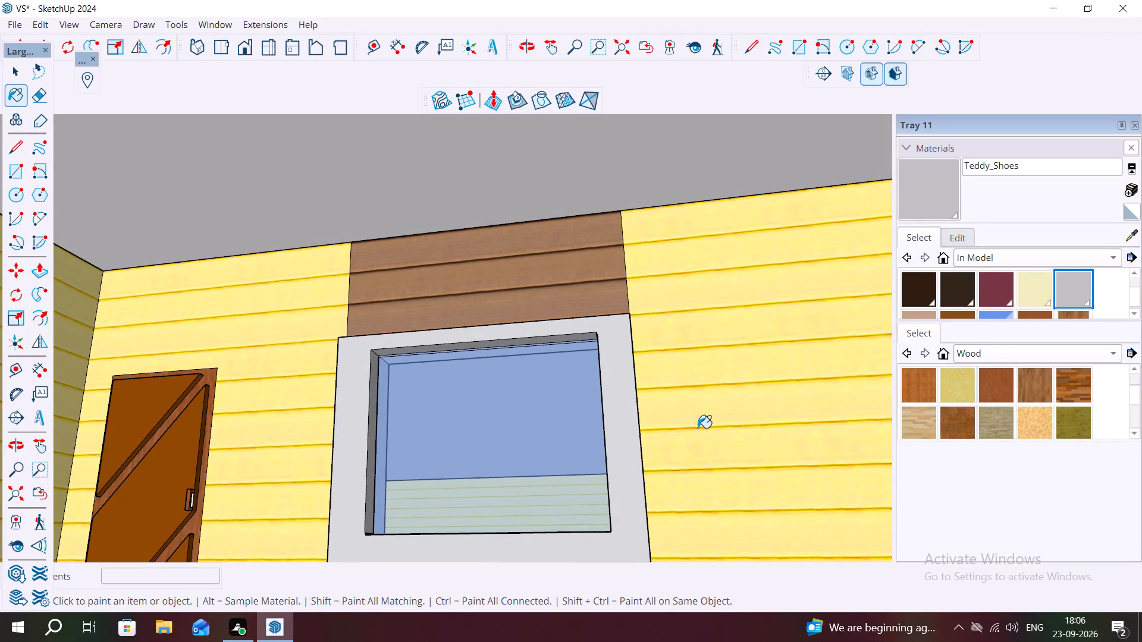
middle_click_drag(698, 428, 678, 431)
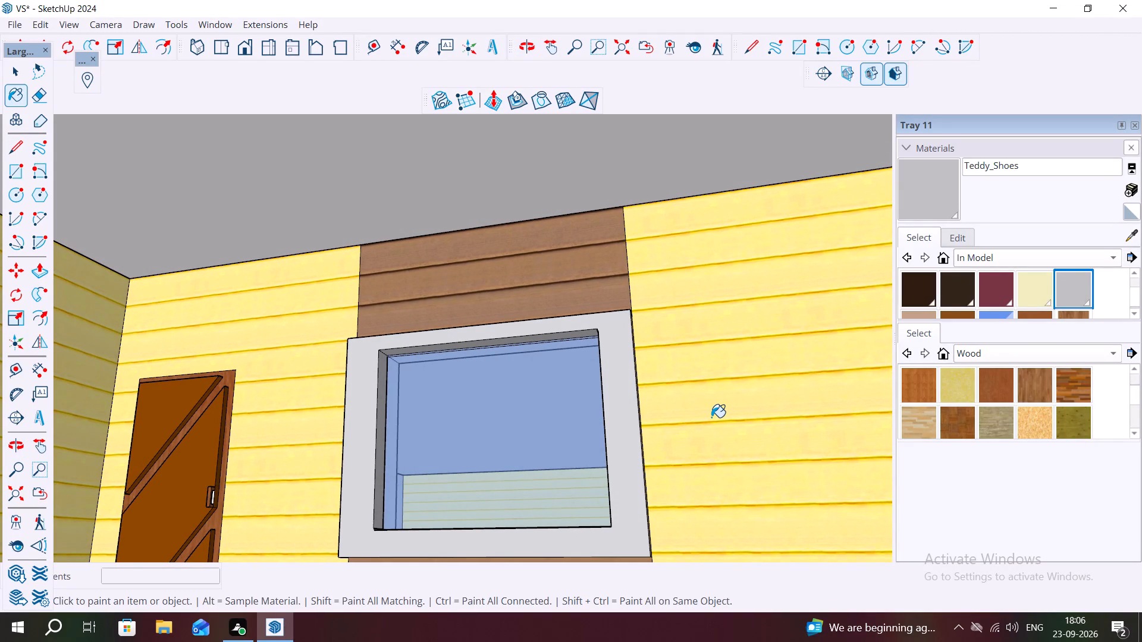
middle_click_drag(687, 424, 590, 432)
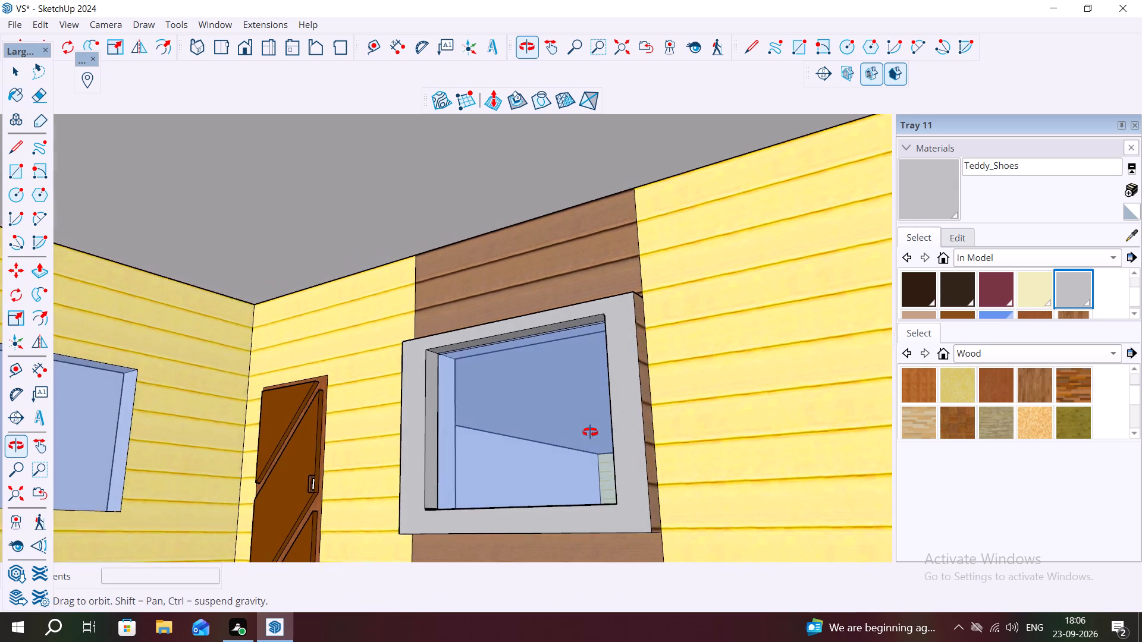
middle_click_drag(590, 432, 605, 429)
middle_click_drag(651, 428, 592, 426)
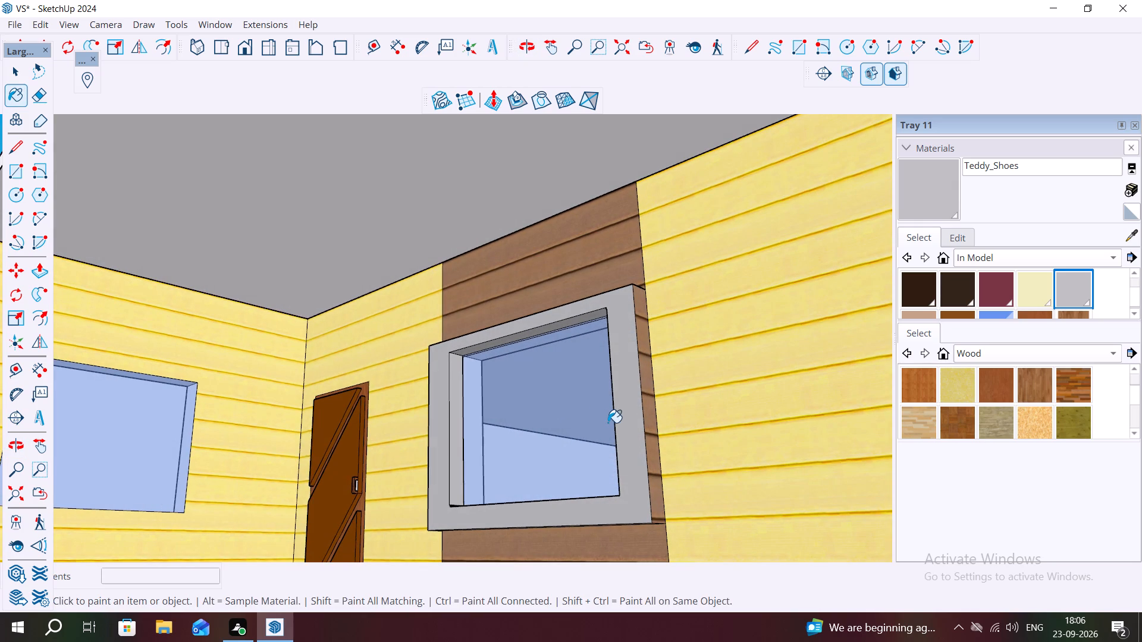
scroll(621, 424, "up", 2)
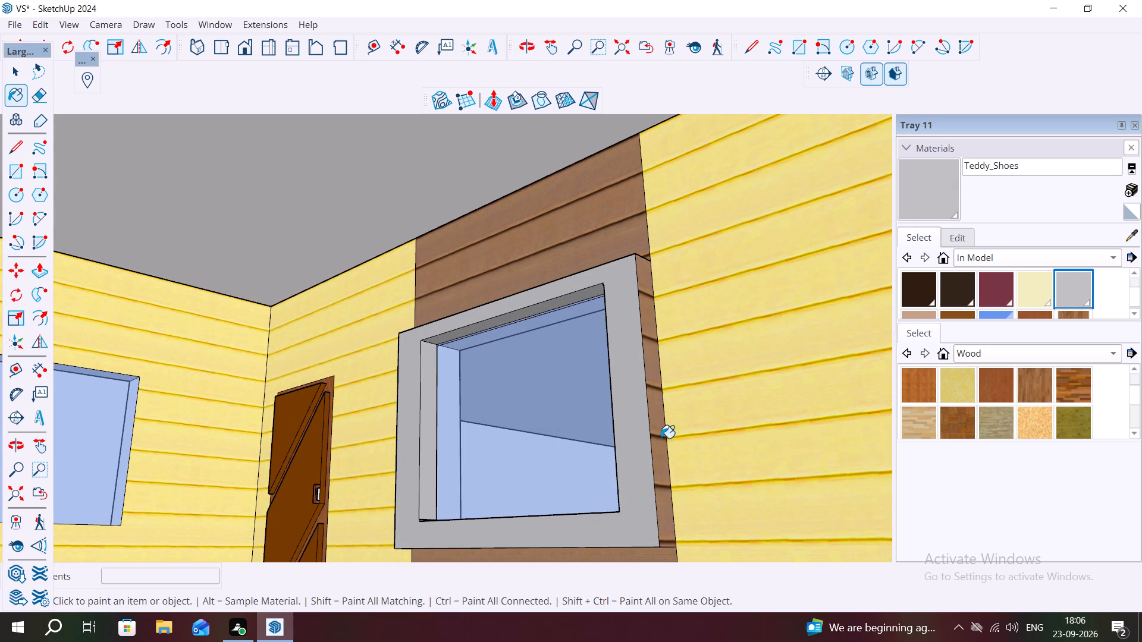
left_click(661, 438)
Try to paint the underside of the porch window's raised frame with Teddy_Shoes.
scroll(660, 438, "down", 2)
middle_click_drag(701, 439, 712, 426)
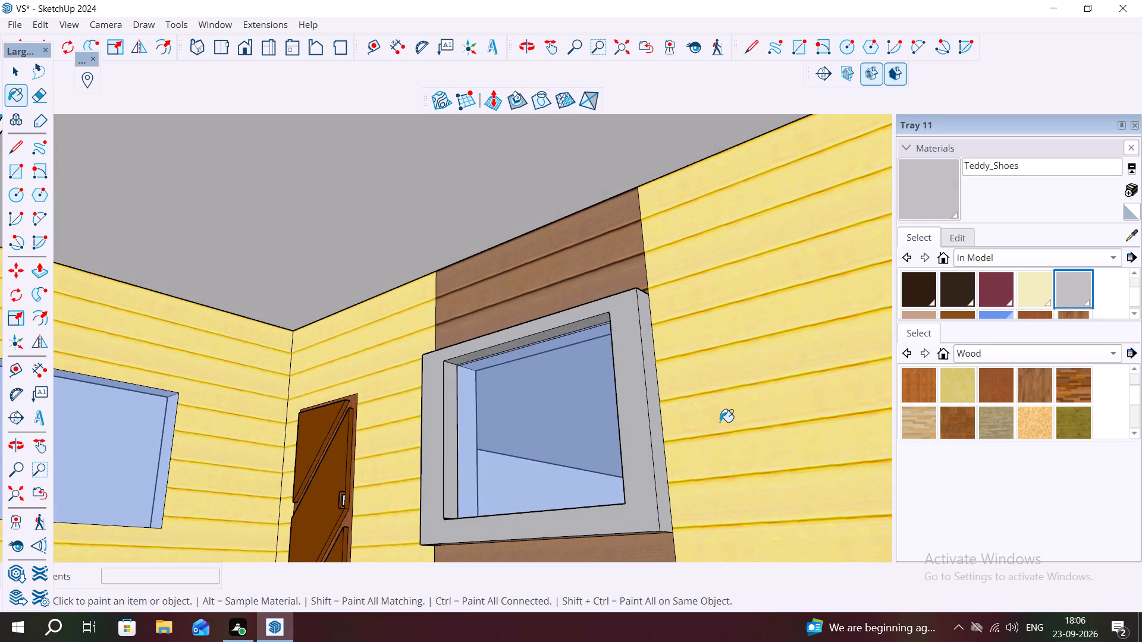
middle_click_drag(672, 465, 676, 332)
scroll(669, 398, "down", 4)
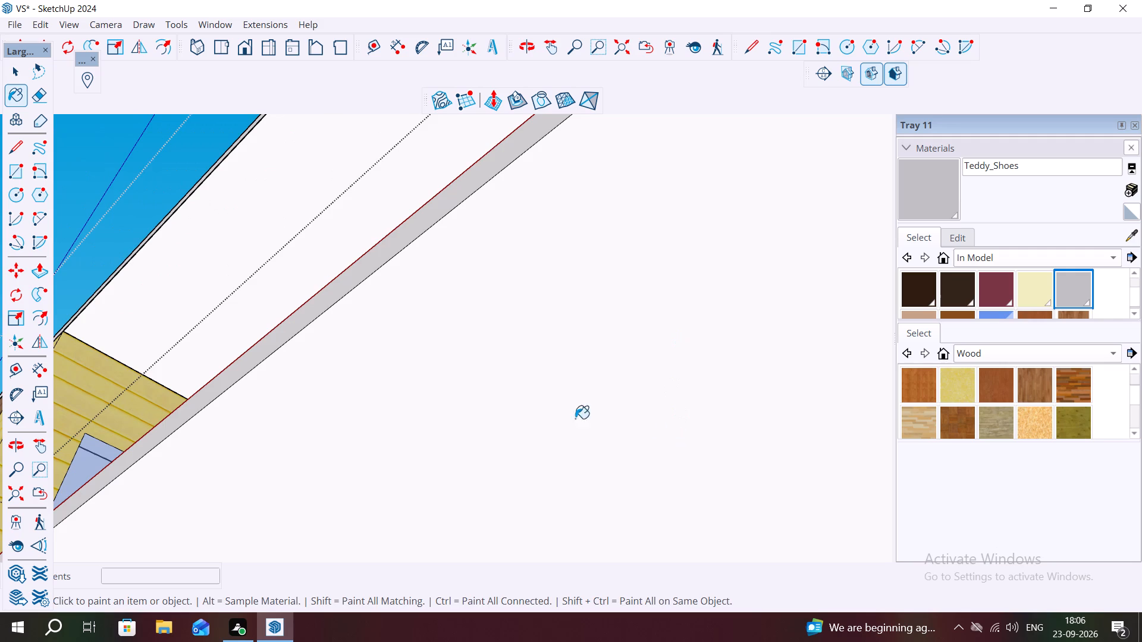
middle_click_drag(422, 375, 508, 597)
scroll(417, 294, "up", 7)
middle_click_drag(454, 259, 458, 231)
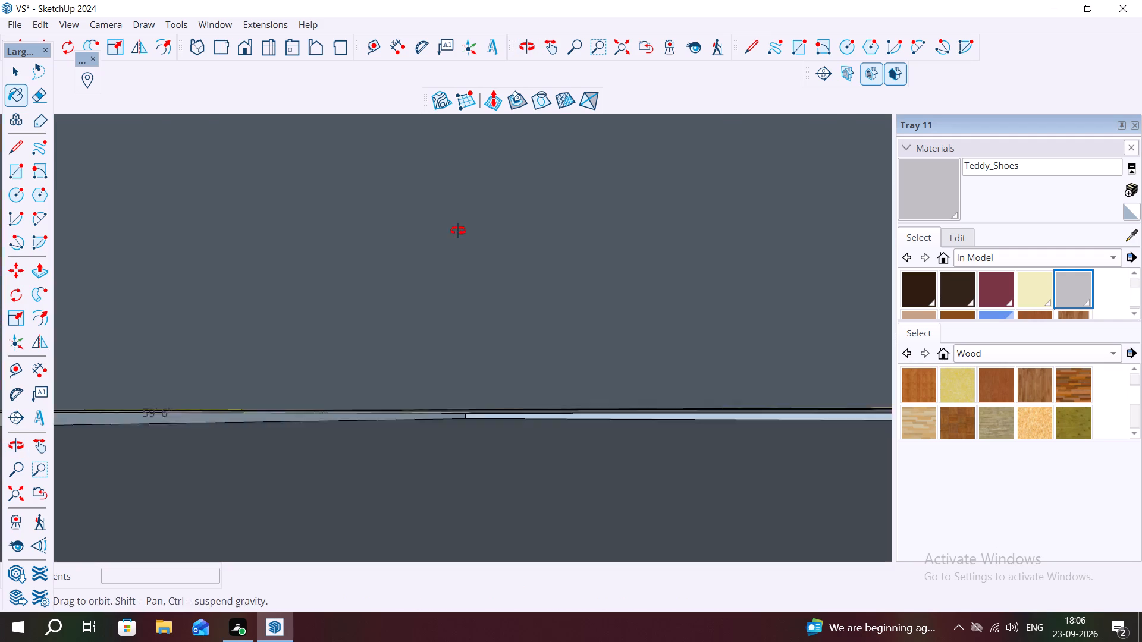
middle_click_drag(458, 231, 461, 224)
scroll(476, 247, "down", 3)
scroll(479, 299, "down", 4)
scroll(490, 374, "down", 6)
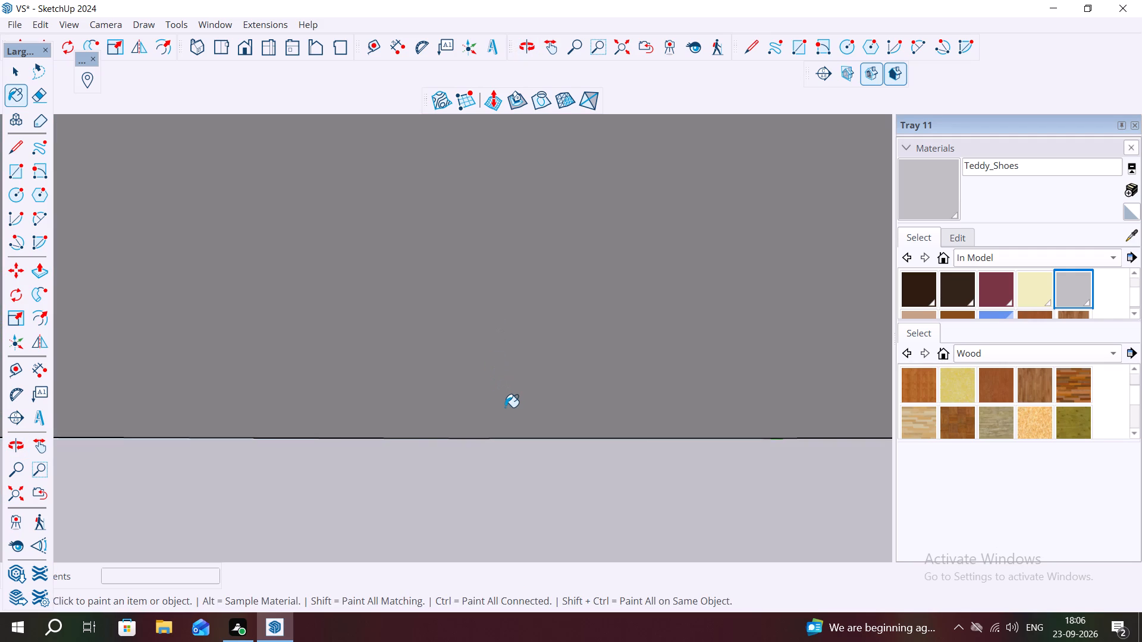
scroll(505, 407, "down", 2)
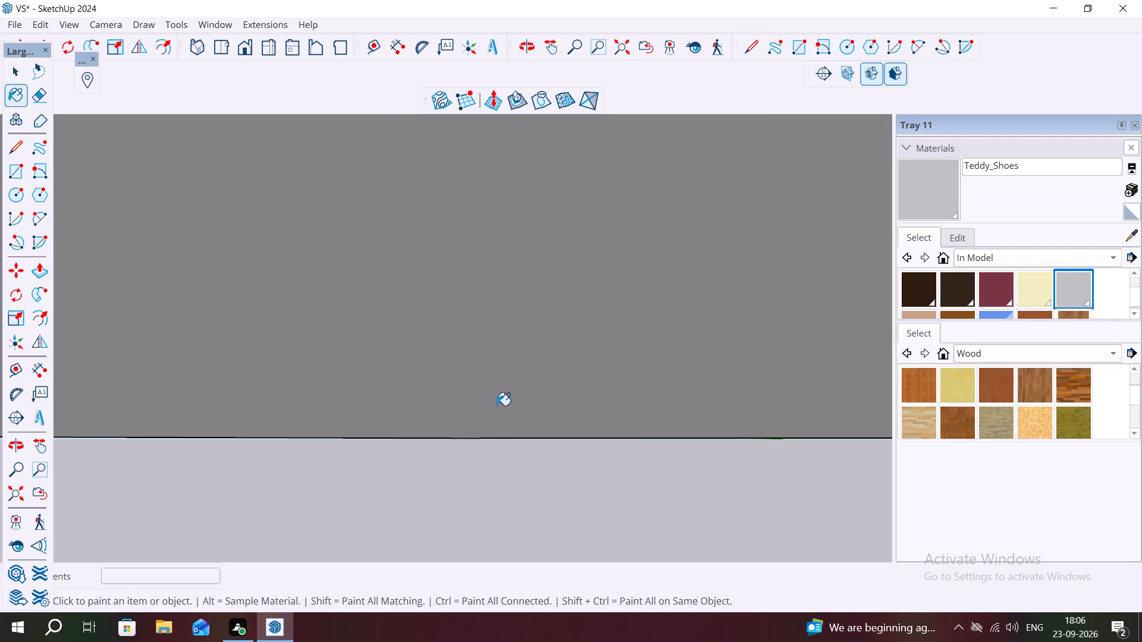
scroll(487, 407, "down", 6)
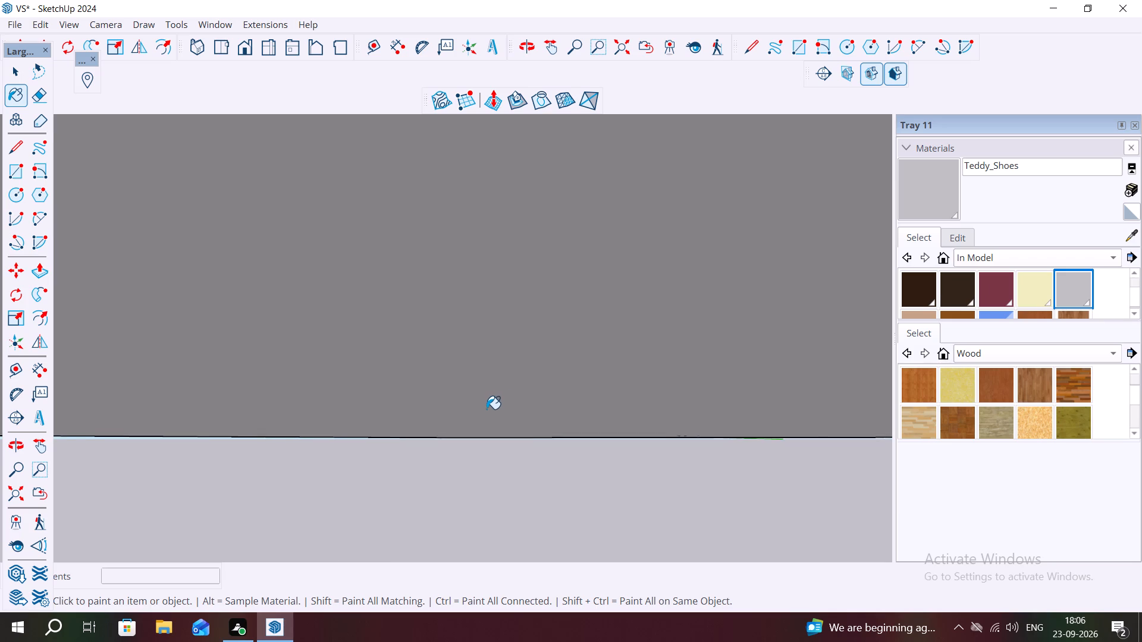
scroll(487, 409, "down", 5)
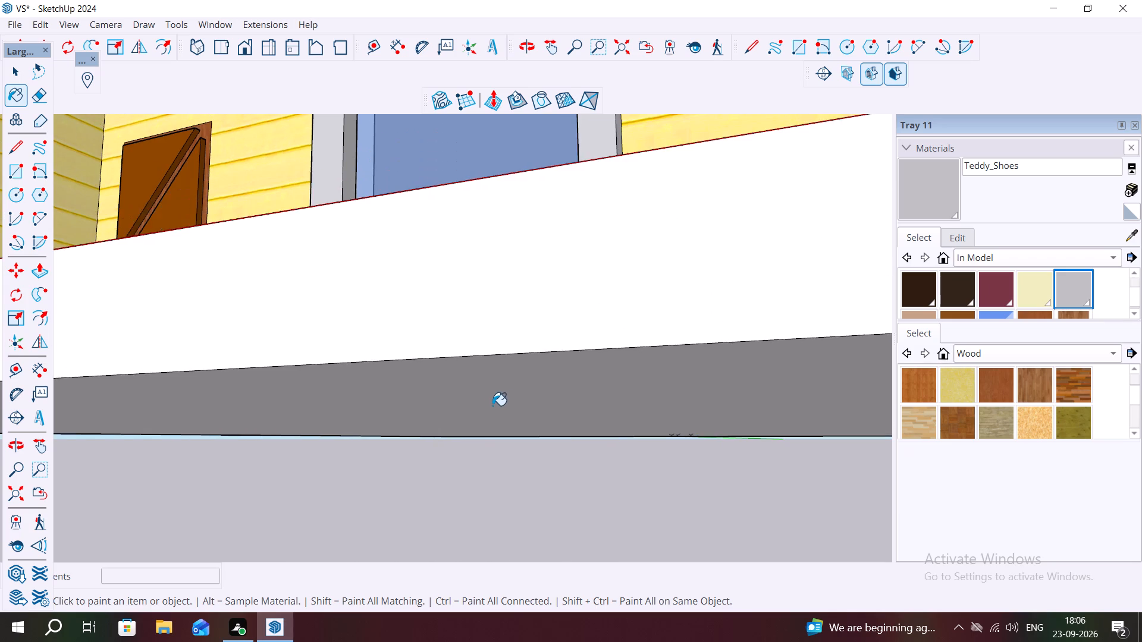
scroll(495, 408, "down", 4)
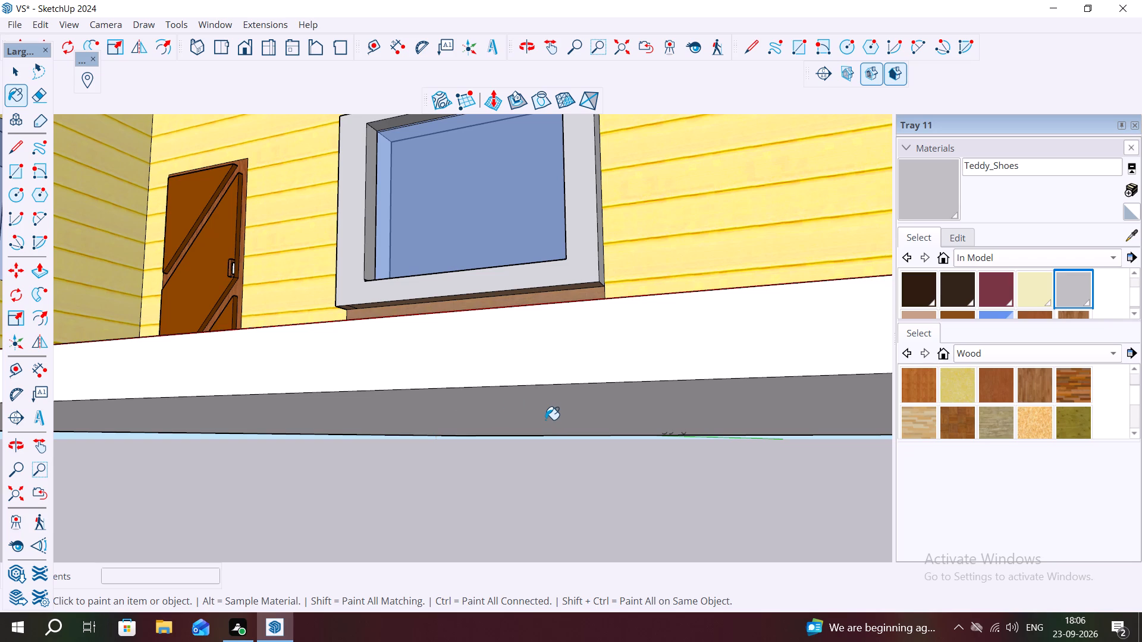
scroll(519, 293, "up", 4)
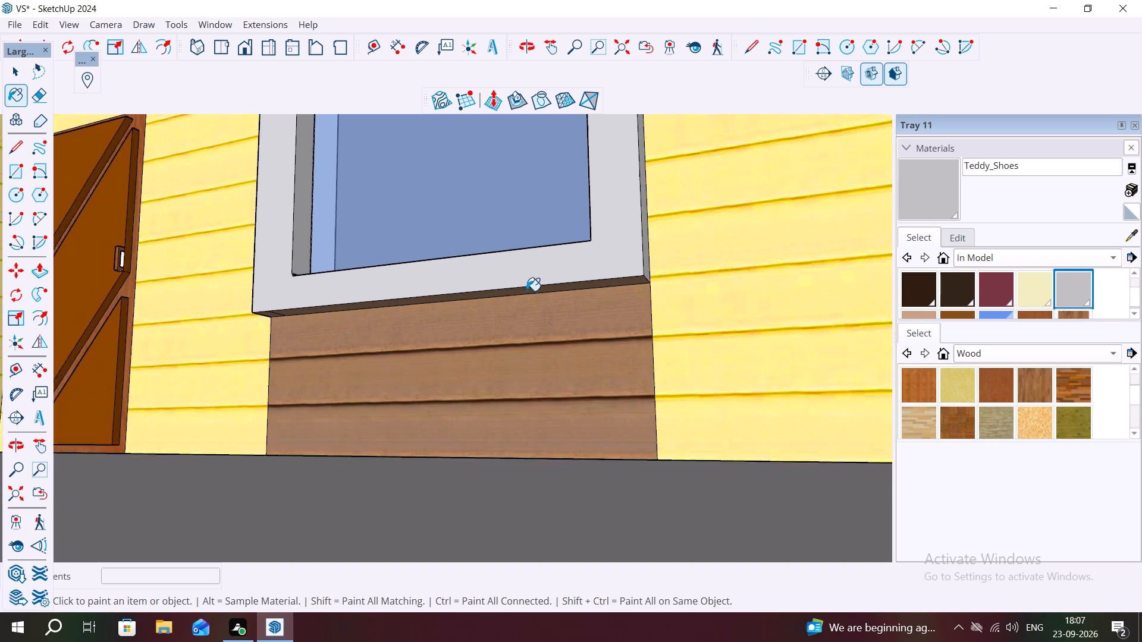
scroll(526, 291, "up", 4)
left_click(575, 289)
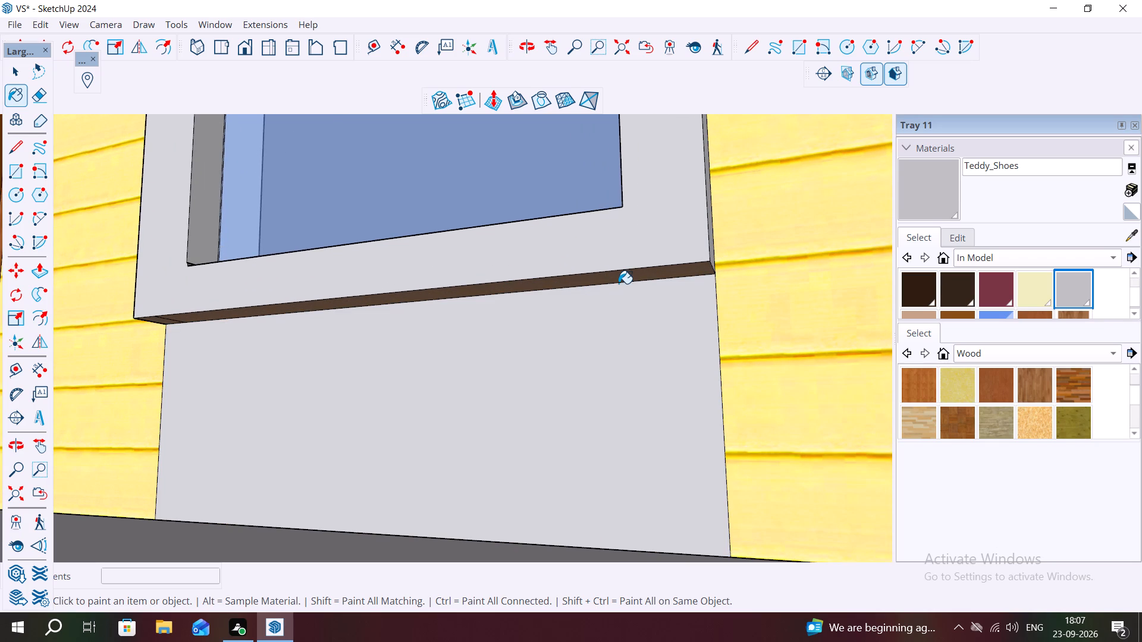
middle_click_drag(618, 282, 613, 243)
left_click(636, 280)
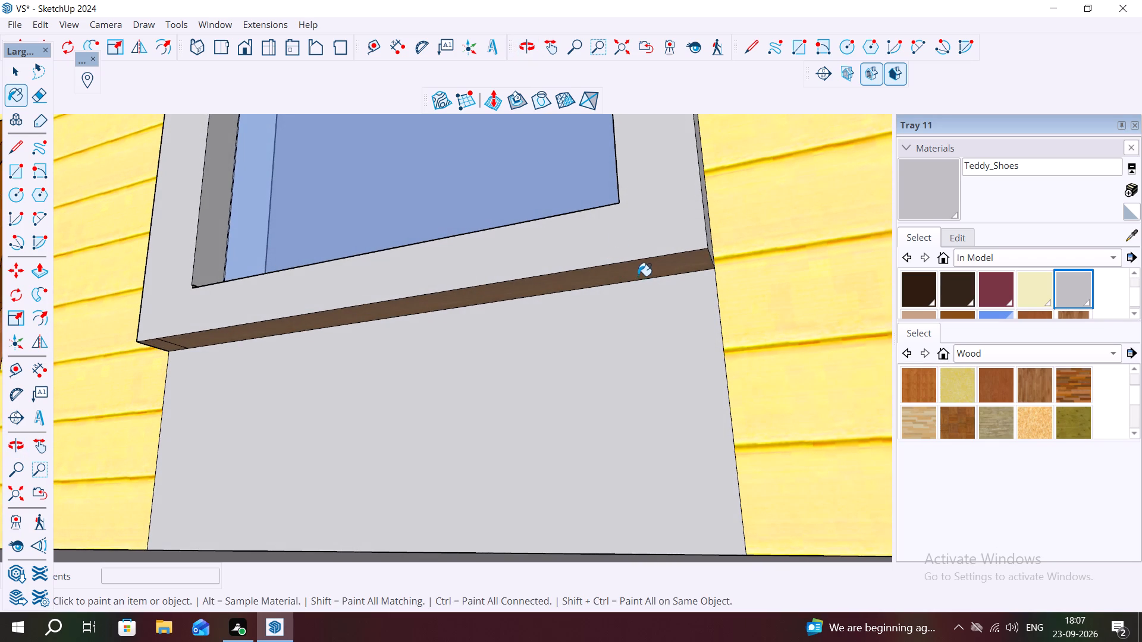
Paint the wall panel below the porch window with the brown cladding Material7.
middle_click_drag(653, 272, 643, 237)
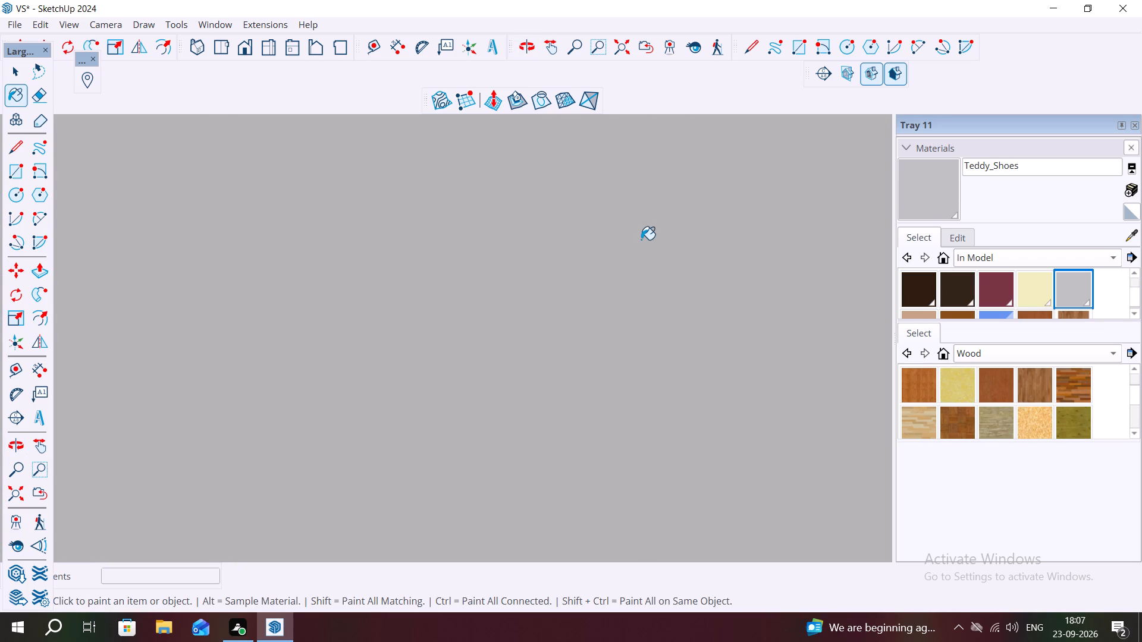
scroll(643, 243, "down", 10)
scroll(638, 301, "down", 11)
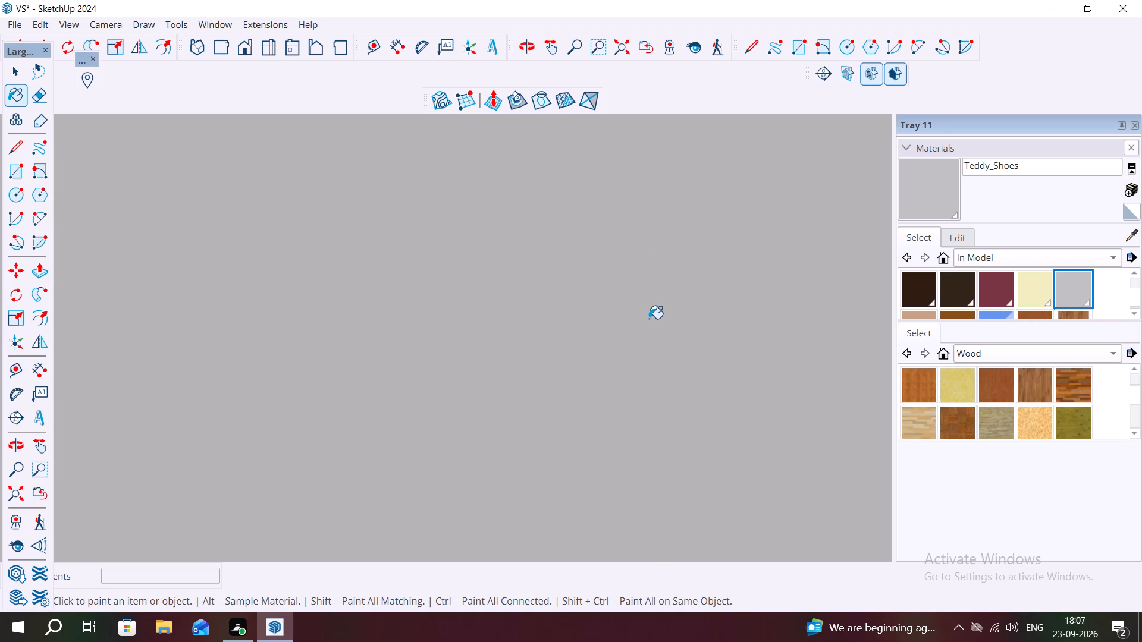
scroll(649, 319, "down", 3)
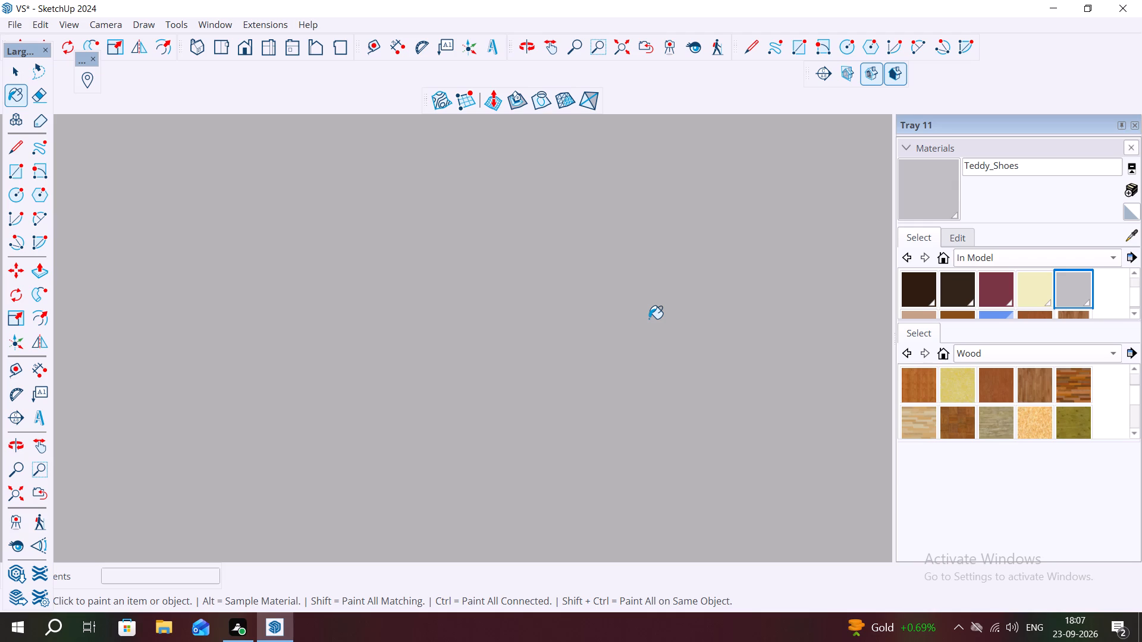
scroll(655, 326, "down", 3)
scroll(617, 362, "down", 9)
scroll(652, 402, "down", 7)
middle_click_drag(578, 249, 635, 396)
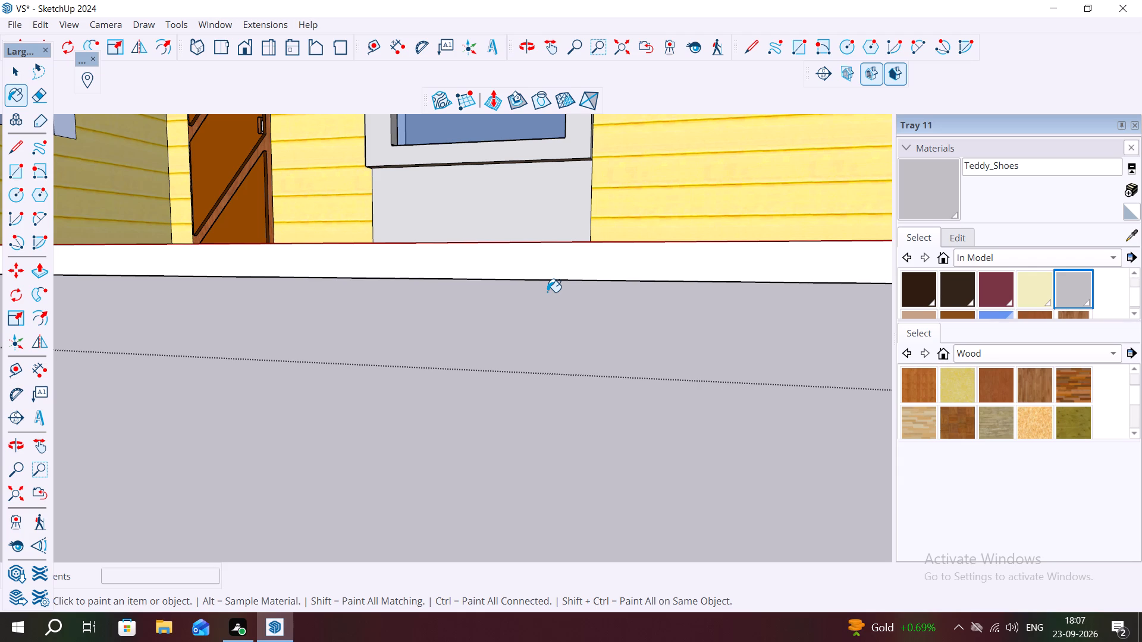
scroll(559, 331, "down", 6)
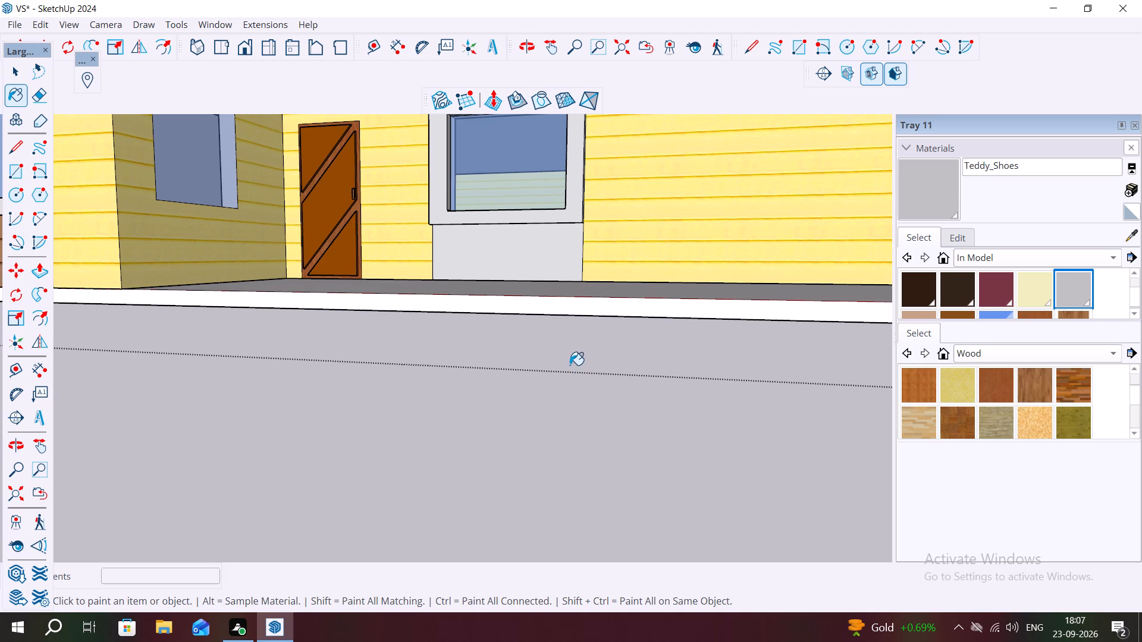
scroll(677, 410, "down", 3)
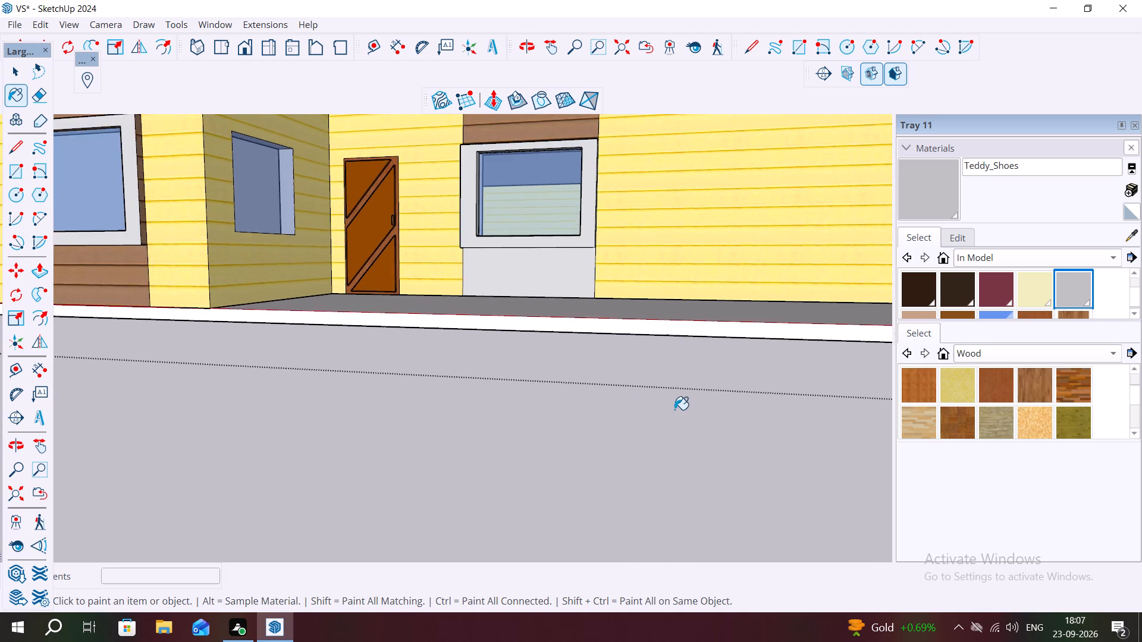
scroll(674, 410, "down", 4)
scroll(1002, 301, "up", 1)
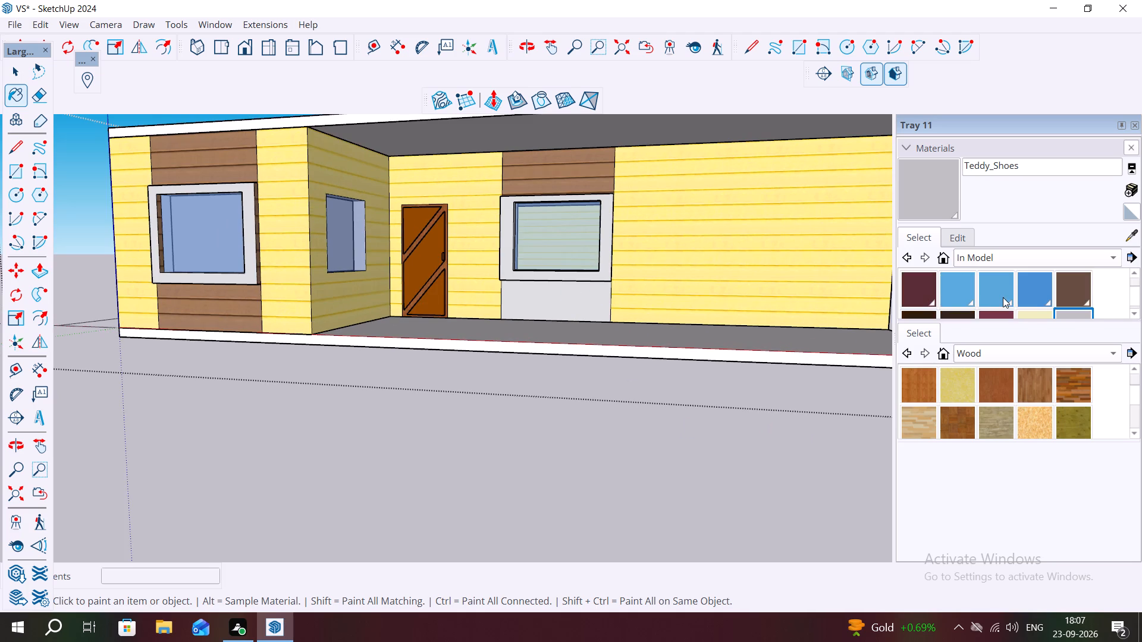
scroll(1003, 295, "up", 3)
scroll(987, 296, "down", 2)
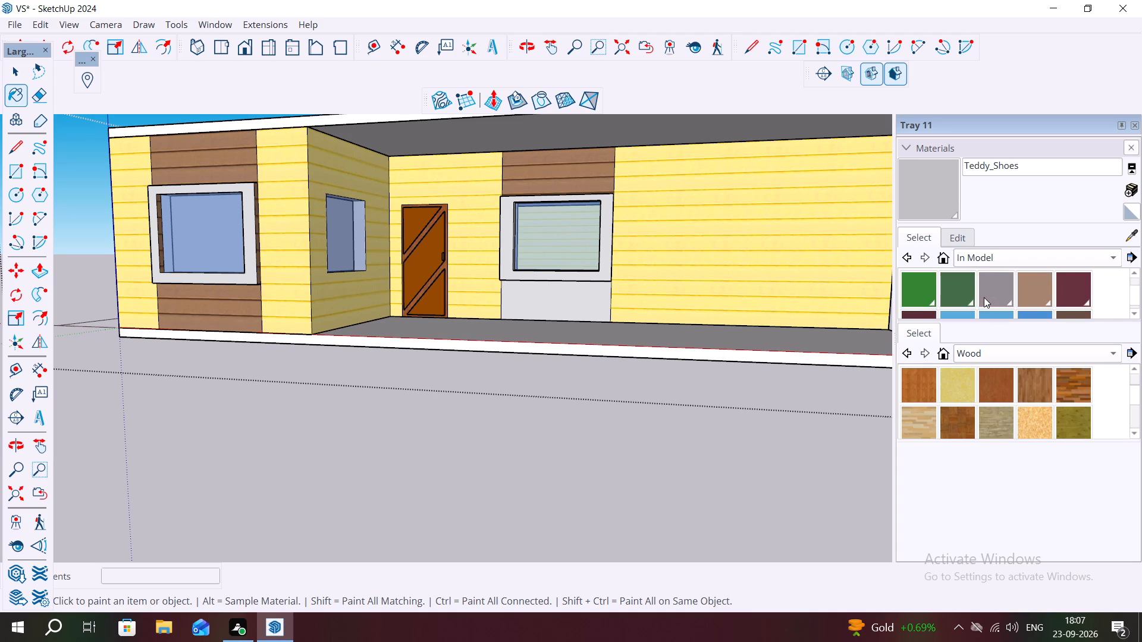
scroll(984, 297, "up", 1)
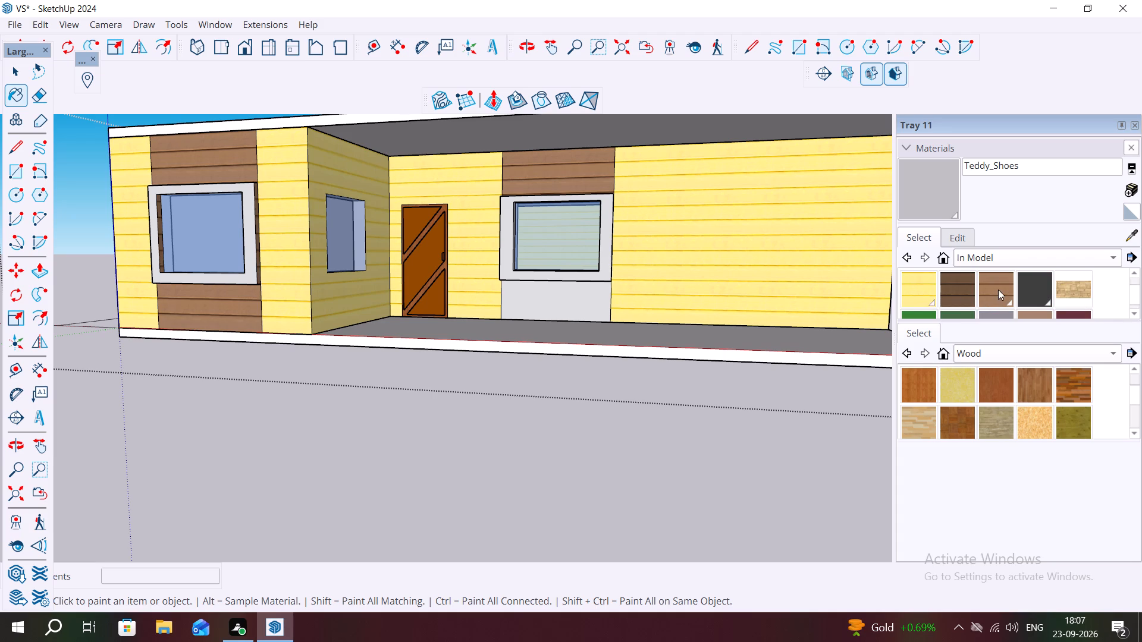
left_click(998, 289)
left_click(592, 302)
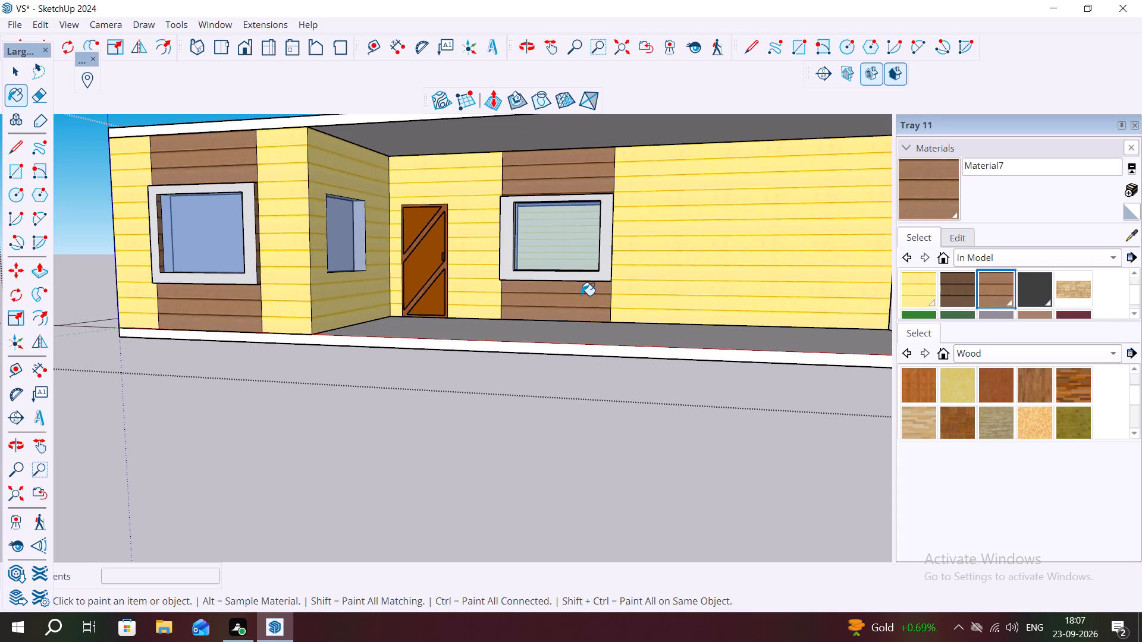
Paint the underside of the porch window's raised frame with Teddy_Bracelet.
scroll(579, 292, "up", 19)
middle_click(508, 275)
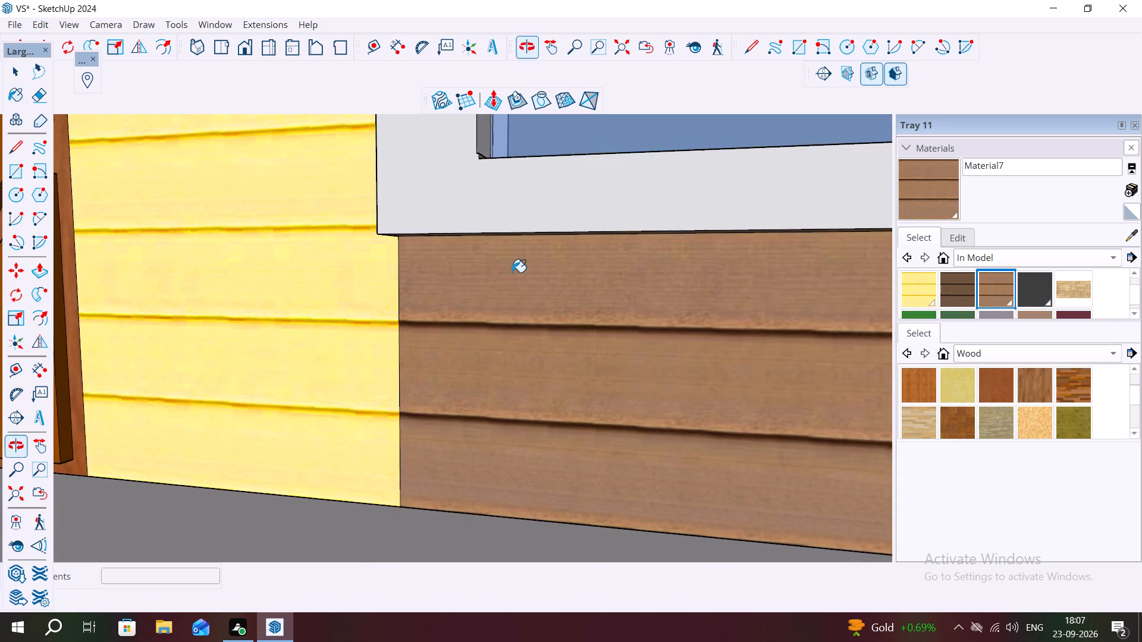
scroll(510, 264, "up", 7)
middle_click_drag(510, 241, 516, 224)
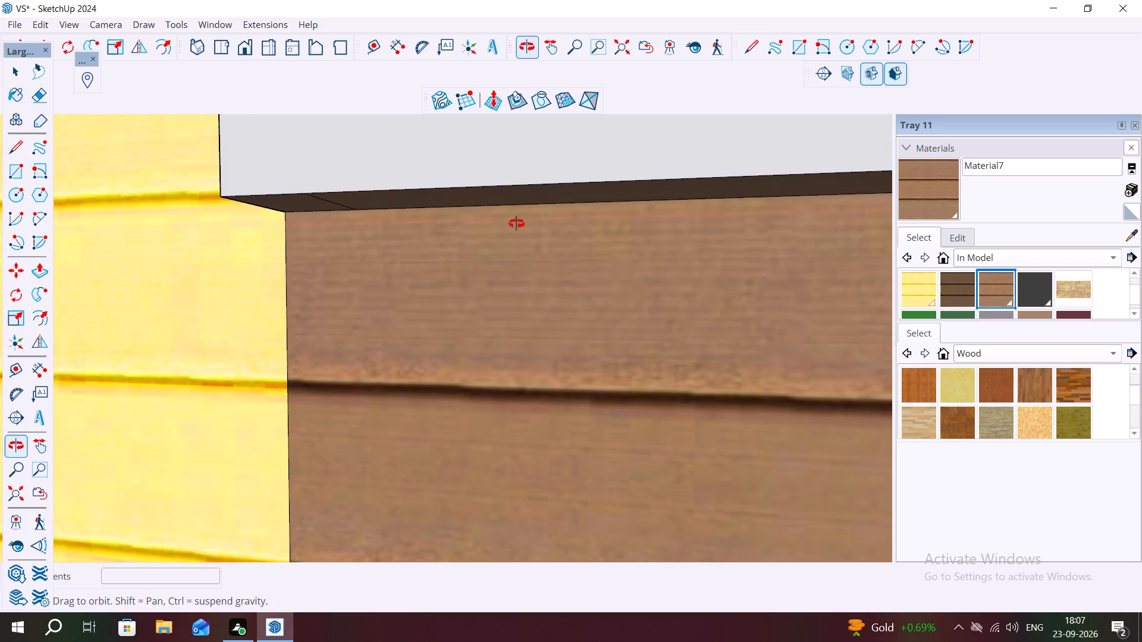
middle_click_drag(516, 224, 519, 99)
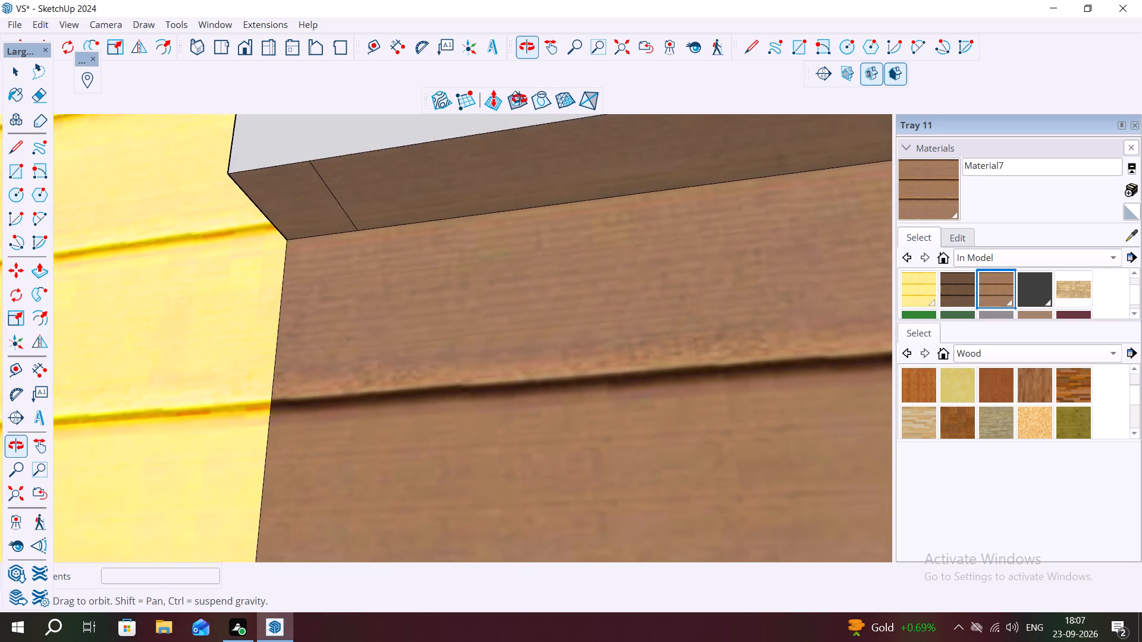
middle_click_drag(519, 99, 527, 78)
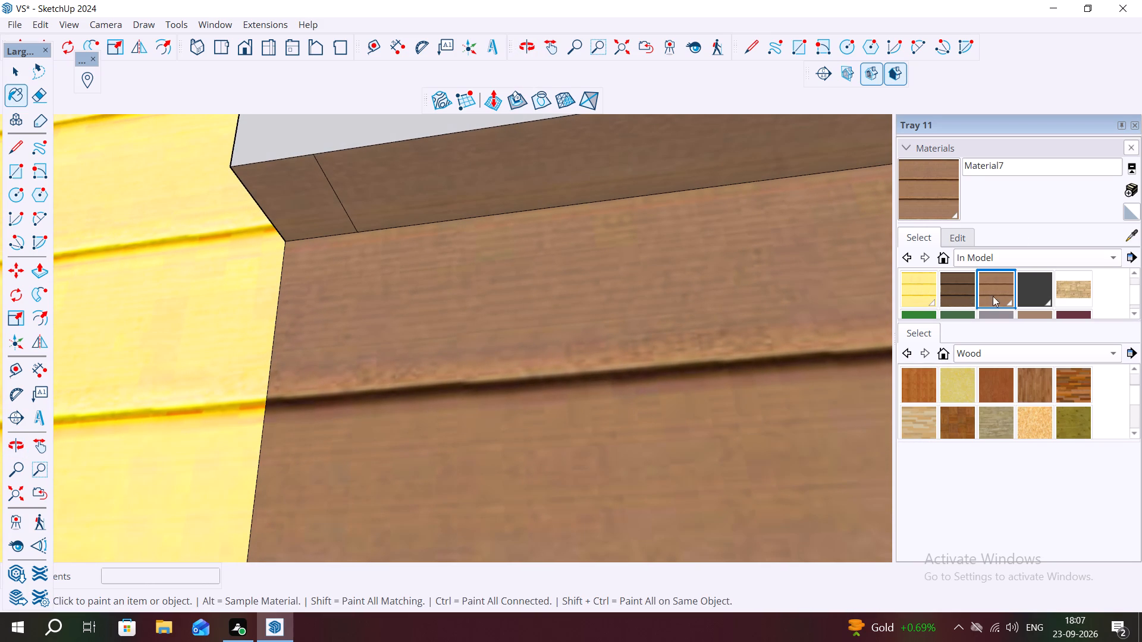
scroll(1000, 306, "down", 1)
left_click(994, 292)
left_click(520, 162)
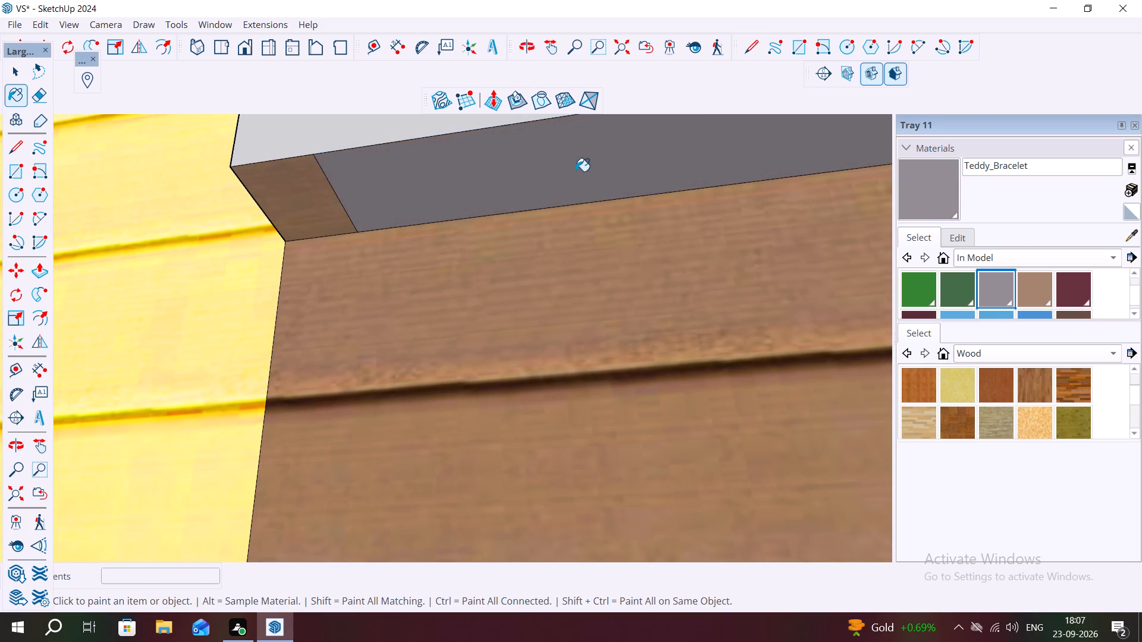
scroll(682, 219, "down", 3)
left_click(395, 199)
Paint the underside of the raised frame on the projecting room's front window with Teddy_Bracelet.
scroll(346, 207, "down", 3)
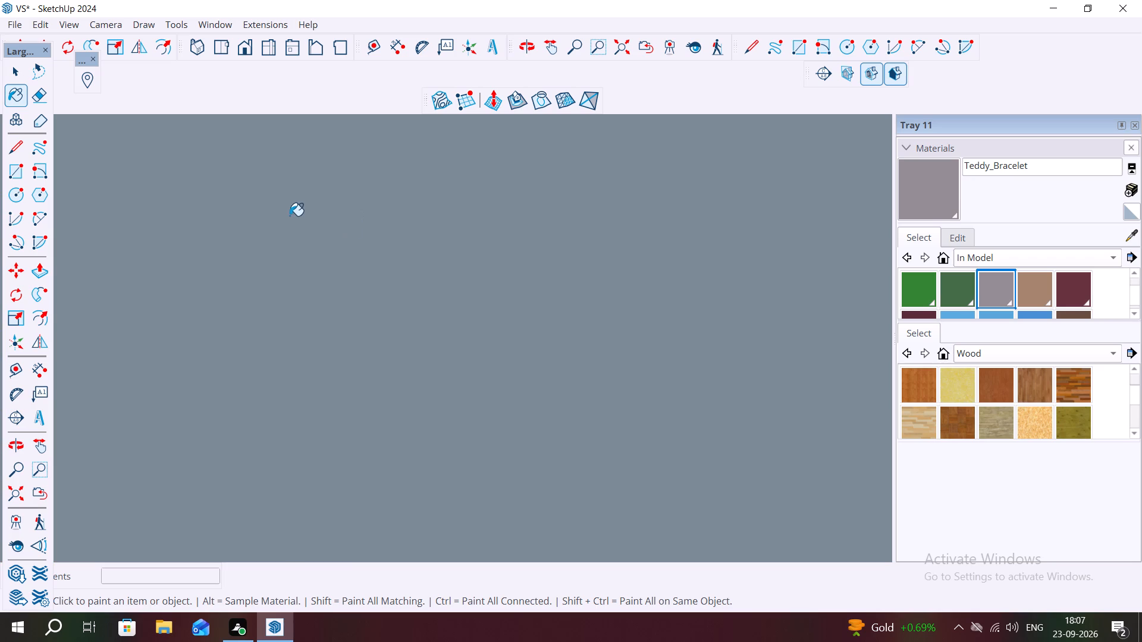
scroll(529, 398, "down", 20)
scroll(642, 487, "down", 15)
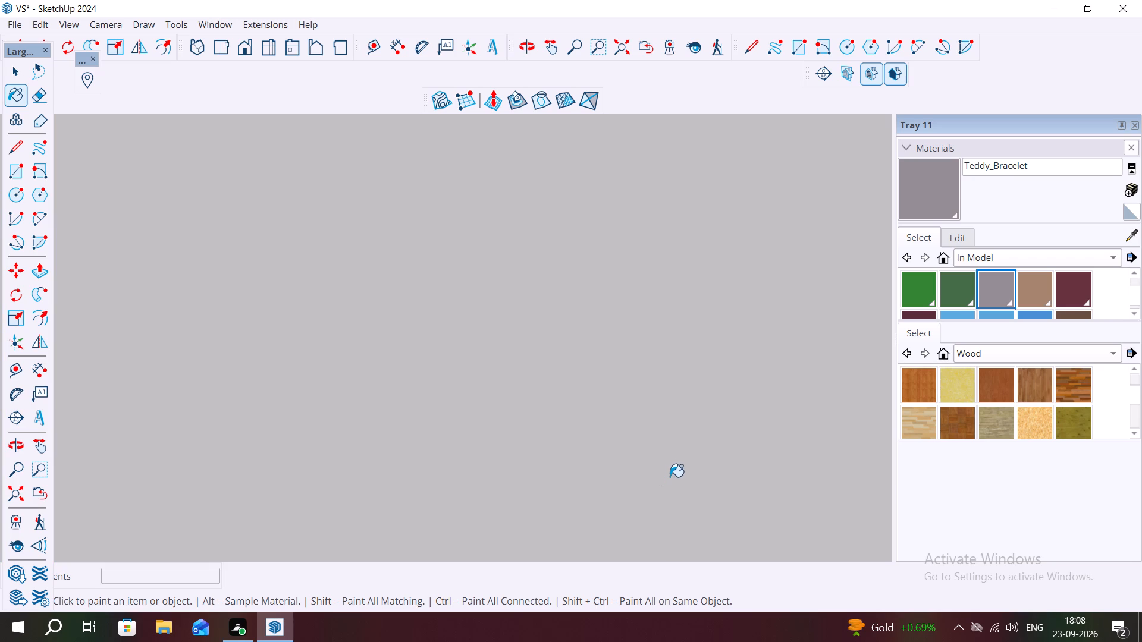
scroll(670, 477, "down", 20)
scroll(676, 470, "down", 4)
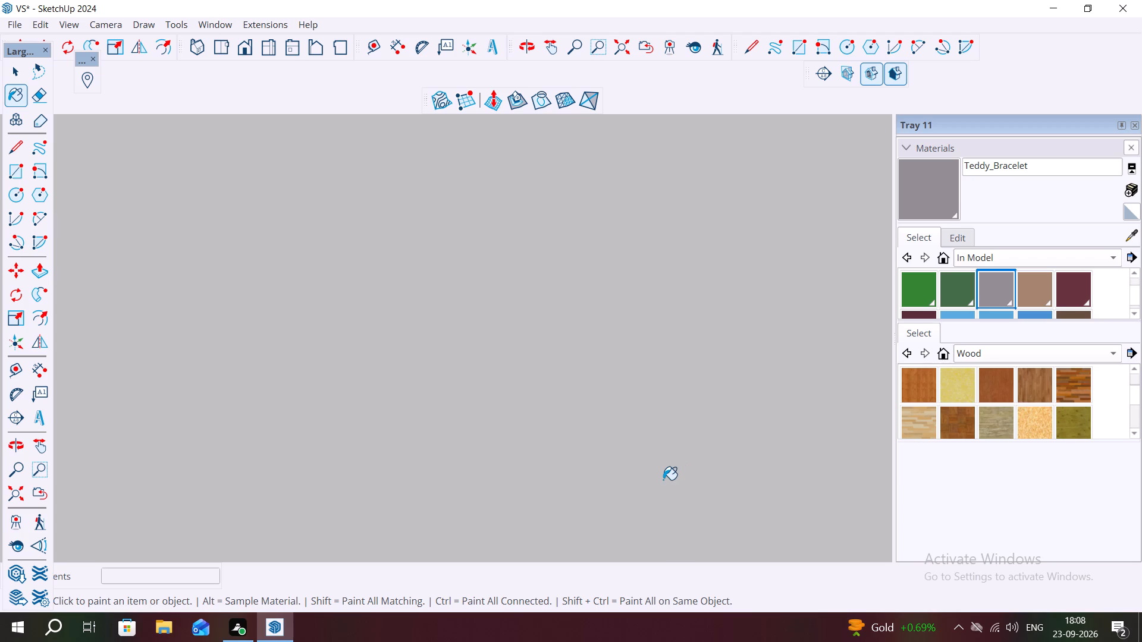
scroll(663, 480, "down", 9)
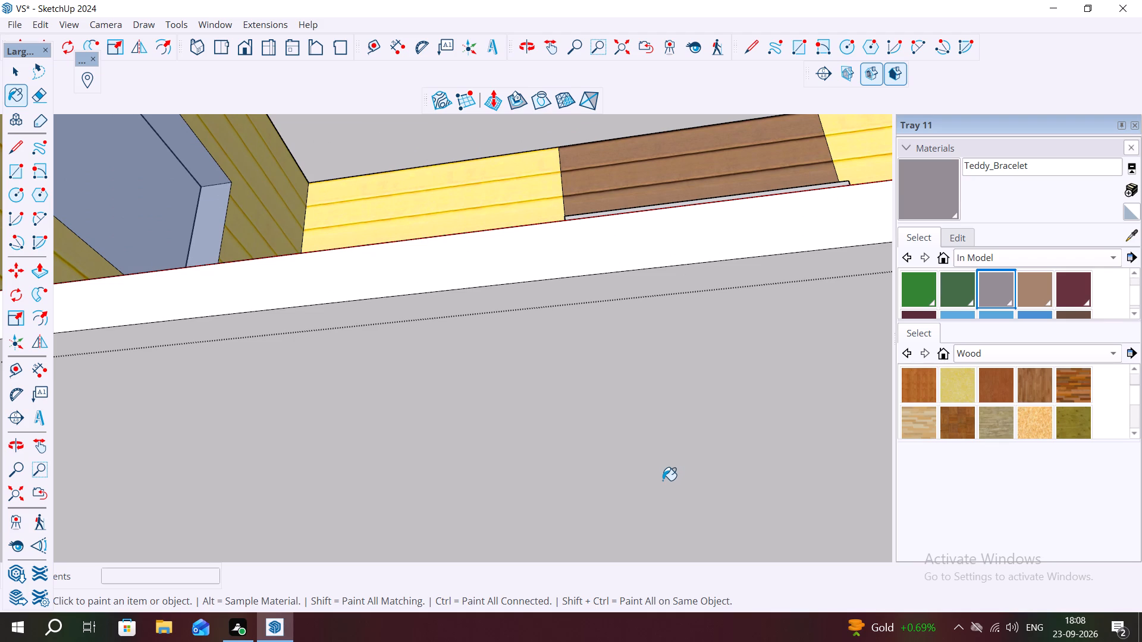
scroll(658, 490, "down", 4)
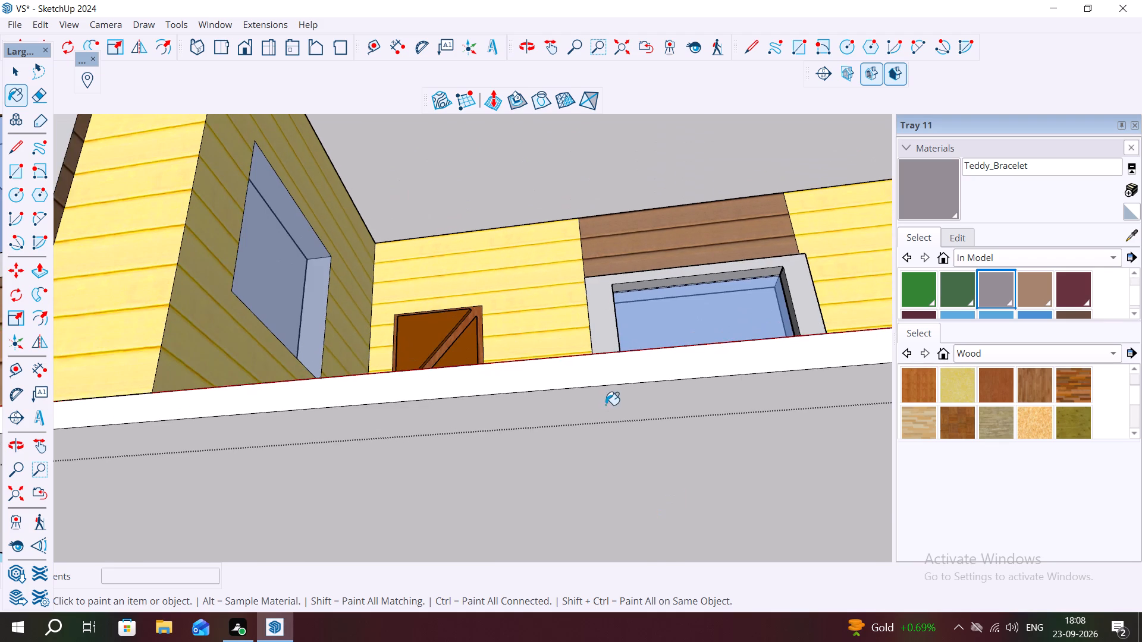
middle_click_drag(609, 407, 654, 499)
scroll(638, 450, "down", 5)
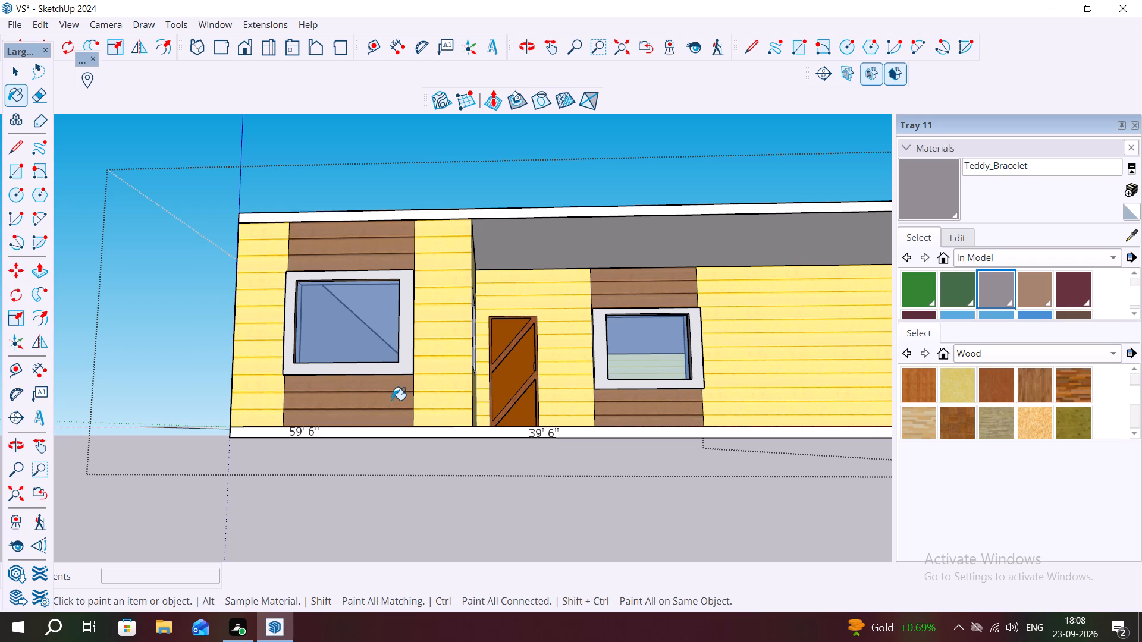
scroll(529, 418, "down", 2)
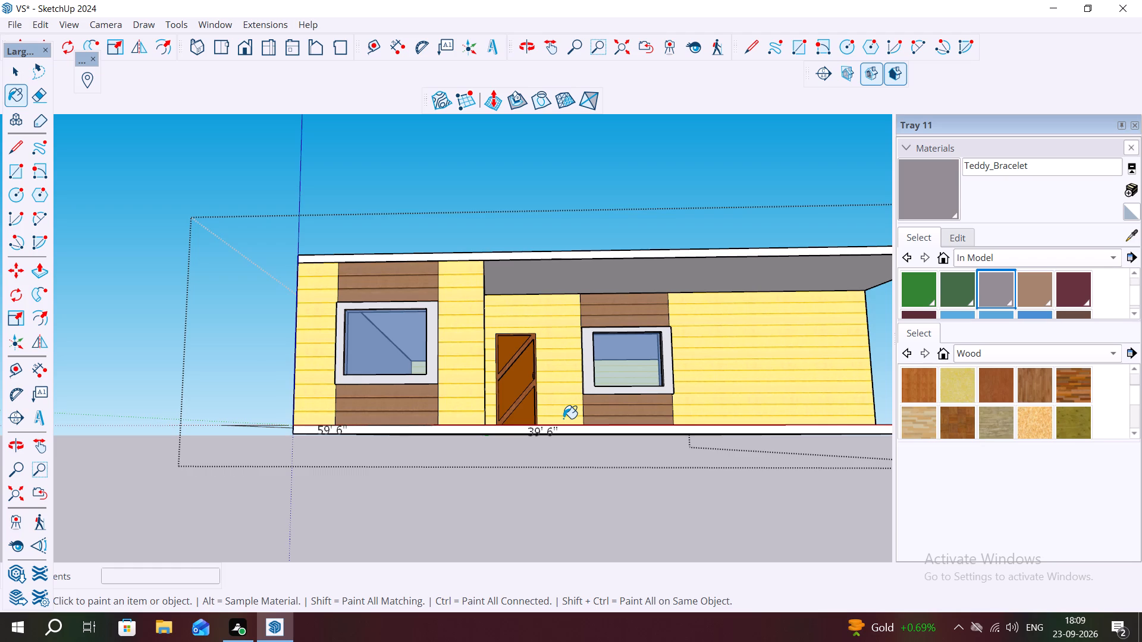
scroll(563, 418, "down", 1)
scroll(487, 399, "up", 2)
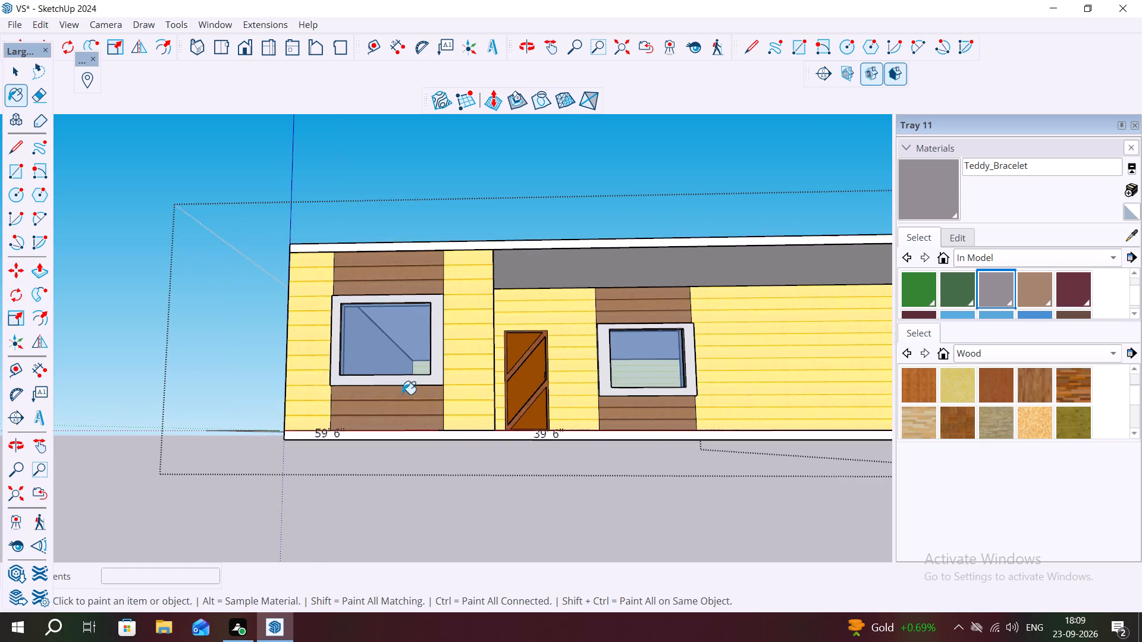
scroll(401, 392, "up", 11)
middle_click_drag(404, 377, 411, 349)
scroll(410, 354, "up", 1)
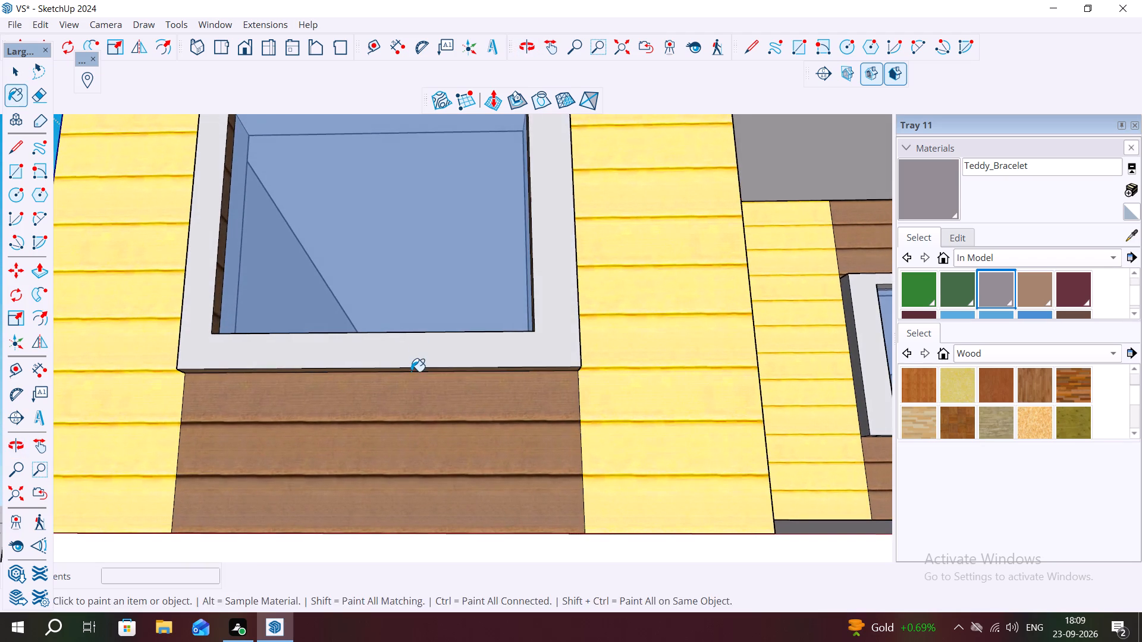
scroll(411, 372, "up", 1)
middle_click_drag(412, 372, 415, 325)
scroll(425, 377, "up", 5)
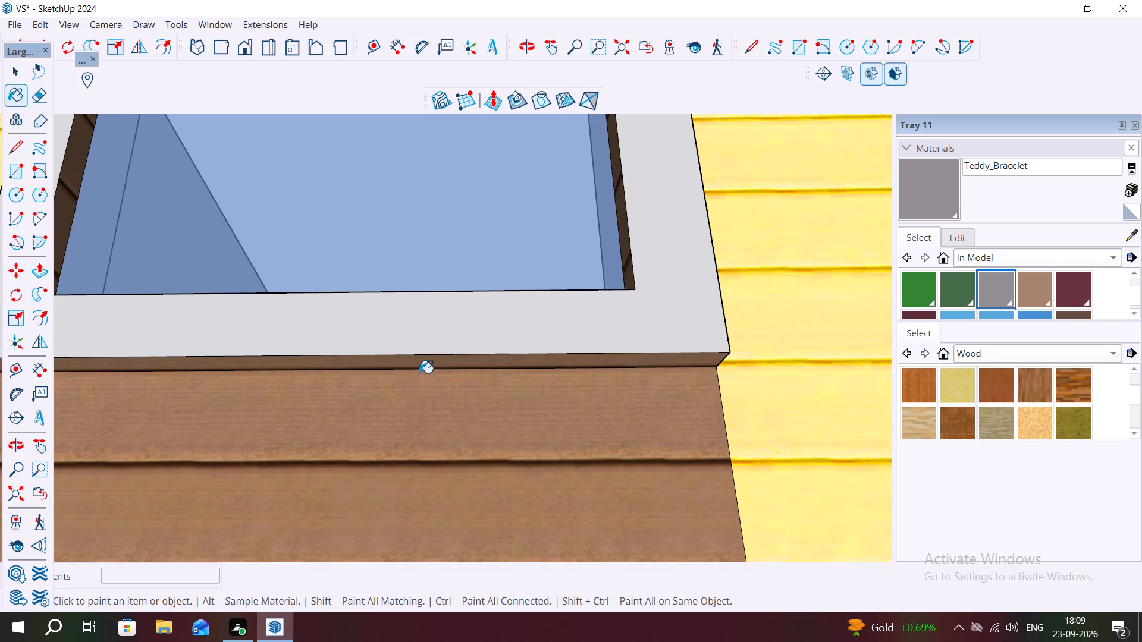
middle_click_drag(416, 370, 415, 350)
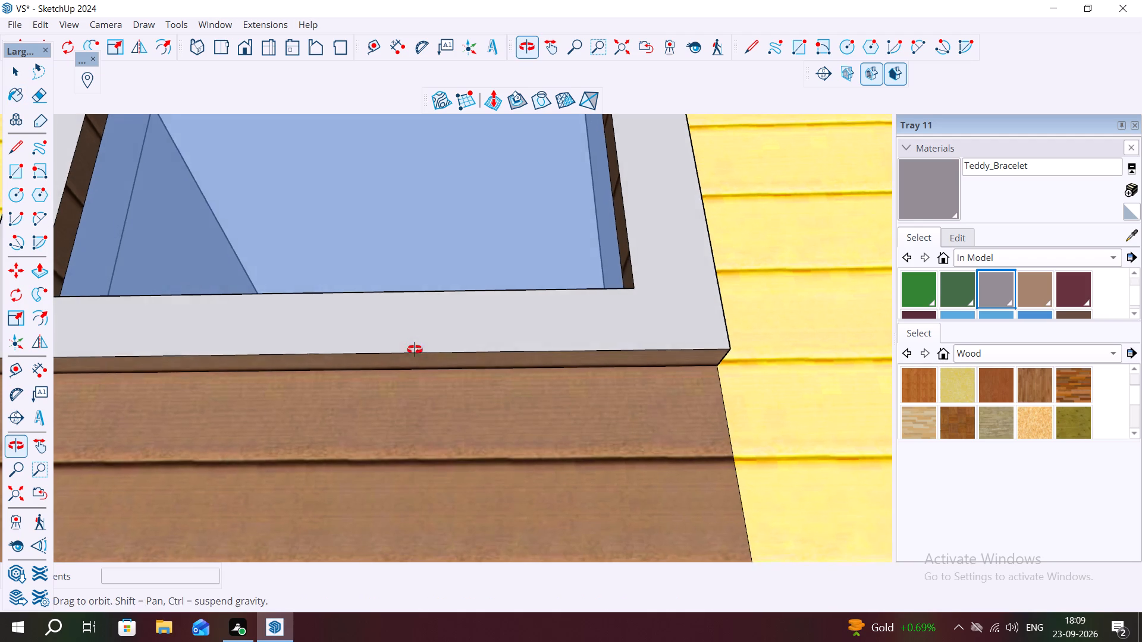
middle_click_drag(415, 350, 419, 317)
left_click(455, 355)
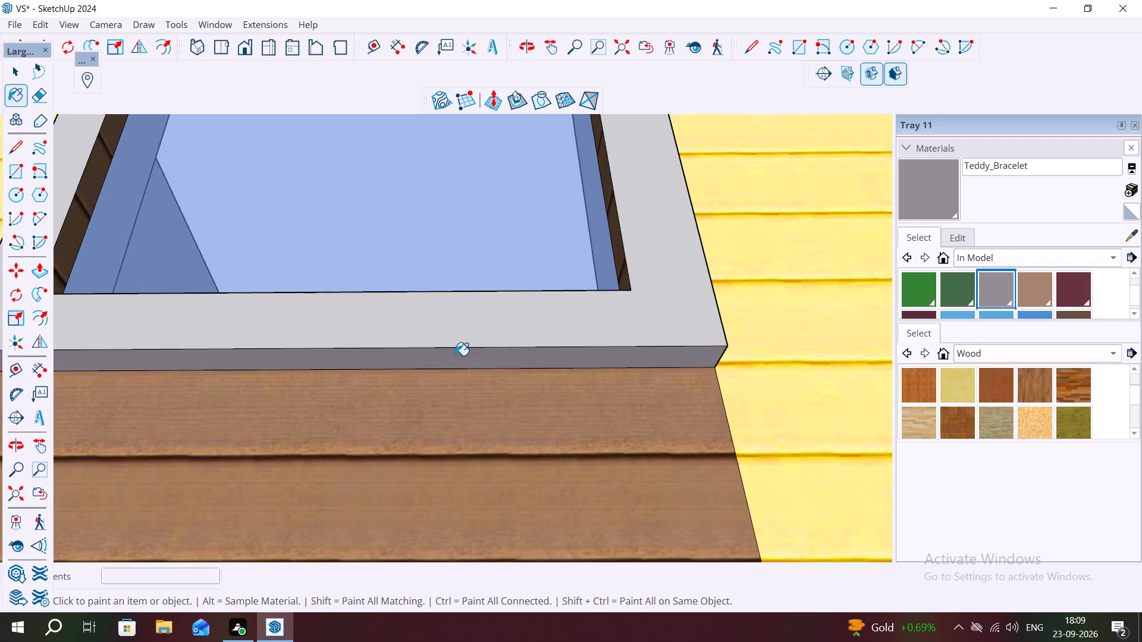
Paint the inner sill and both inner side faces of the projecting room's front window frame with Teddy_Bracelet.
scroll(537, 355, "down", 3)
middle_click_drag(553, 326, 658, 422)
middle_click_drag(557, 273, 629, 360)
left_click(594, 278)
middle_click_drag(517, 295, 568, 377)
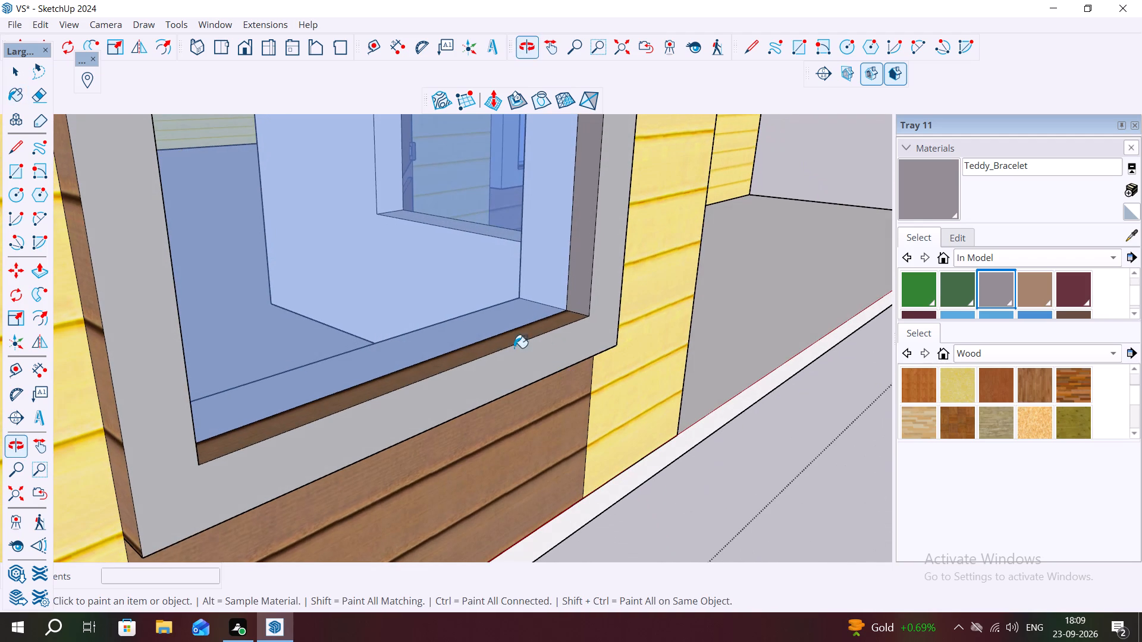
left_click(482, 353)
middle_click_drag(385, 395, 111, 408)
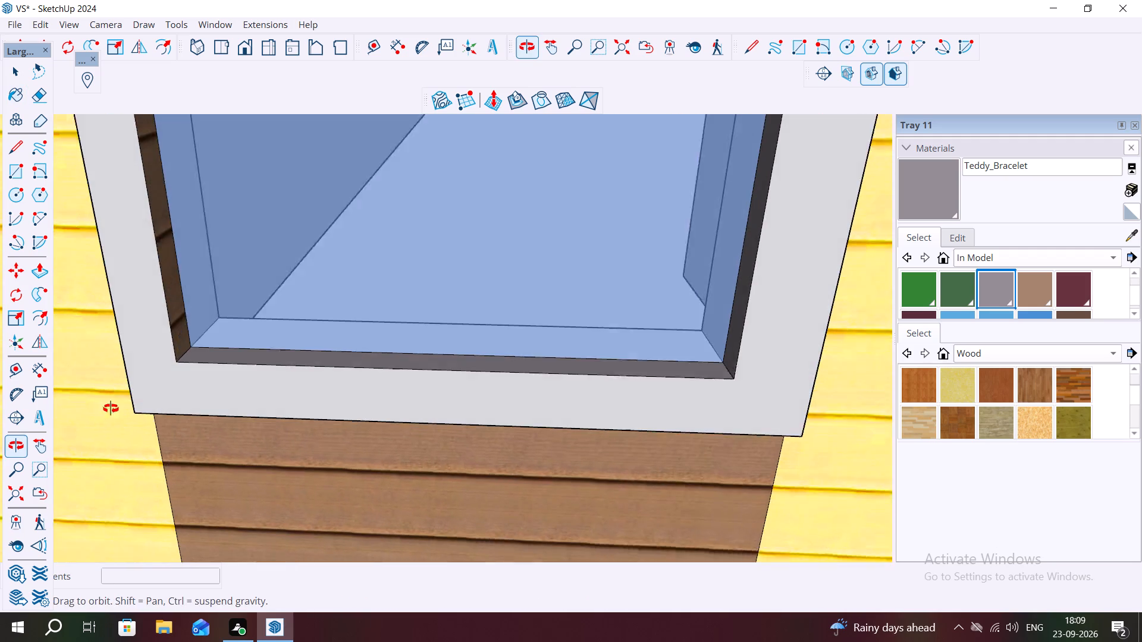
middle_click_drag(111, 408, 105, 403)
left_click(189, 313)
Paint the outer top face of the projecting room's front window frame with Teddy_Bracelet.
scroll(231, 408, "down", 6)
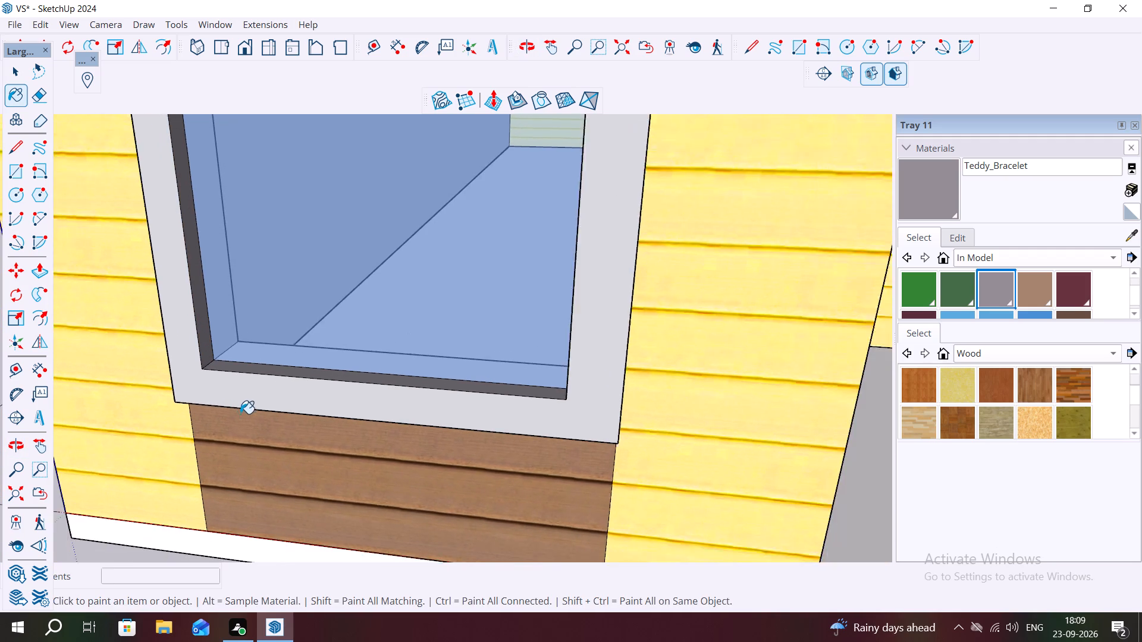
scroll(242, 409, "down", 2)
middle_click_drag(291, 223, 308, 256)
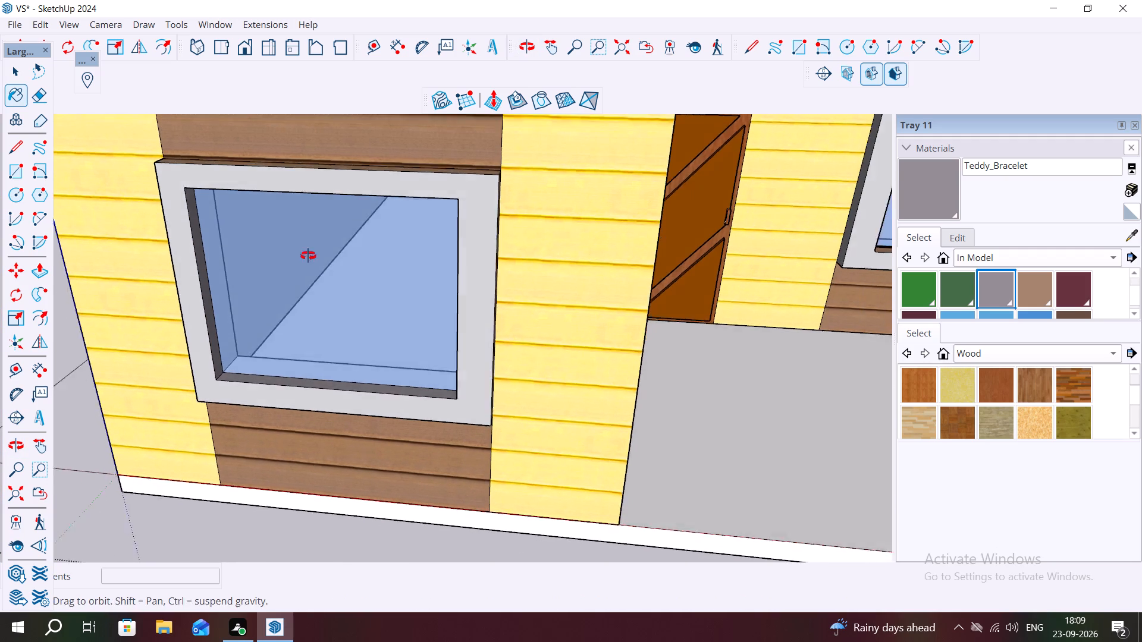
middle_click_drag(308, 256, 322, 285)
scroll(322, 285, "up", 1)
scroll(339, 166, "up", 7)
left_click(382, 170)
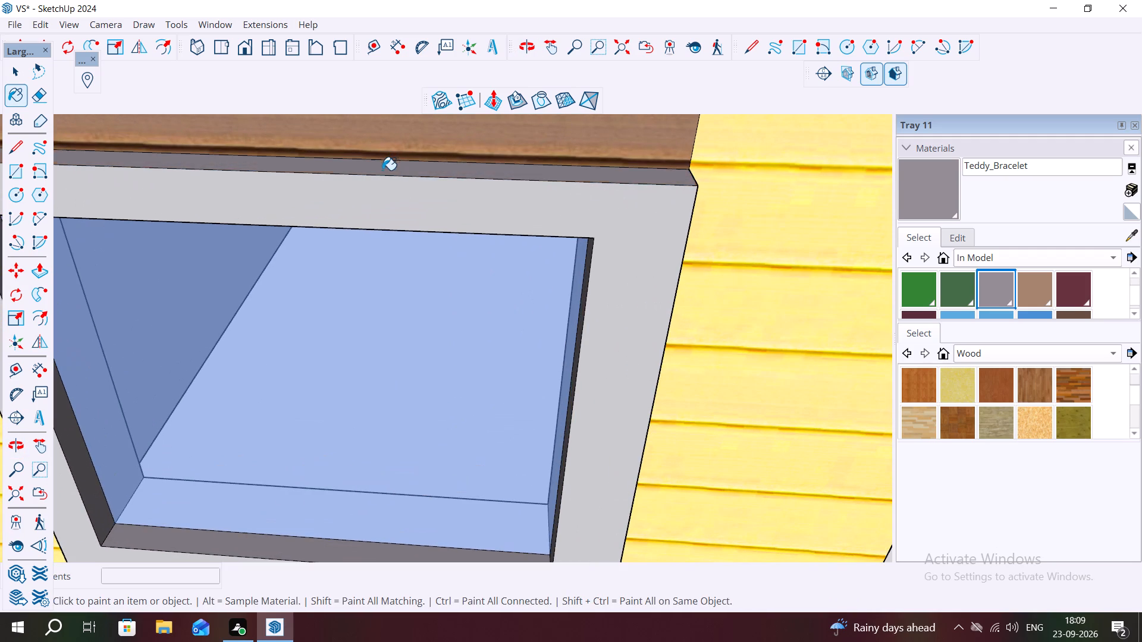
Paint both outer side faces of the projecting room's front window frame with Teddy_Bracelet.
scroll(487, 240, "down", 8)
middle_click_drag(603, 272, 559, 284)
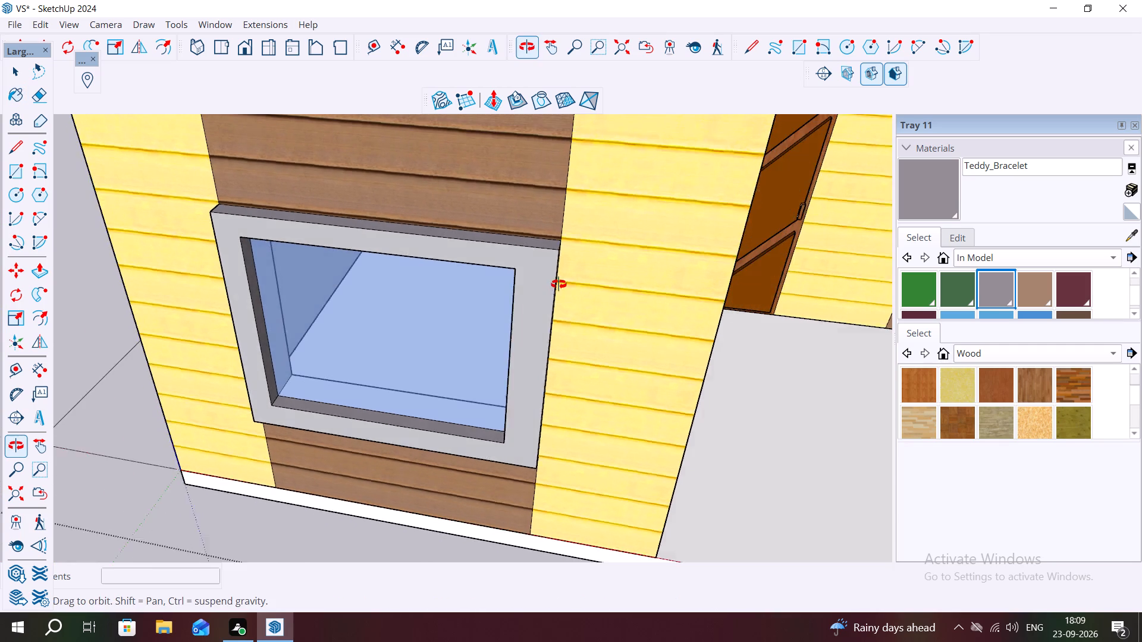
middle_click_drag(559, 284, 452, 294)
left_click(466, 322)
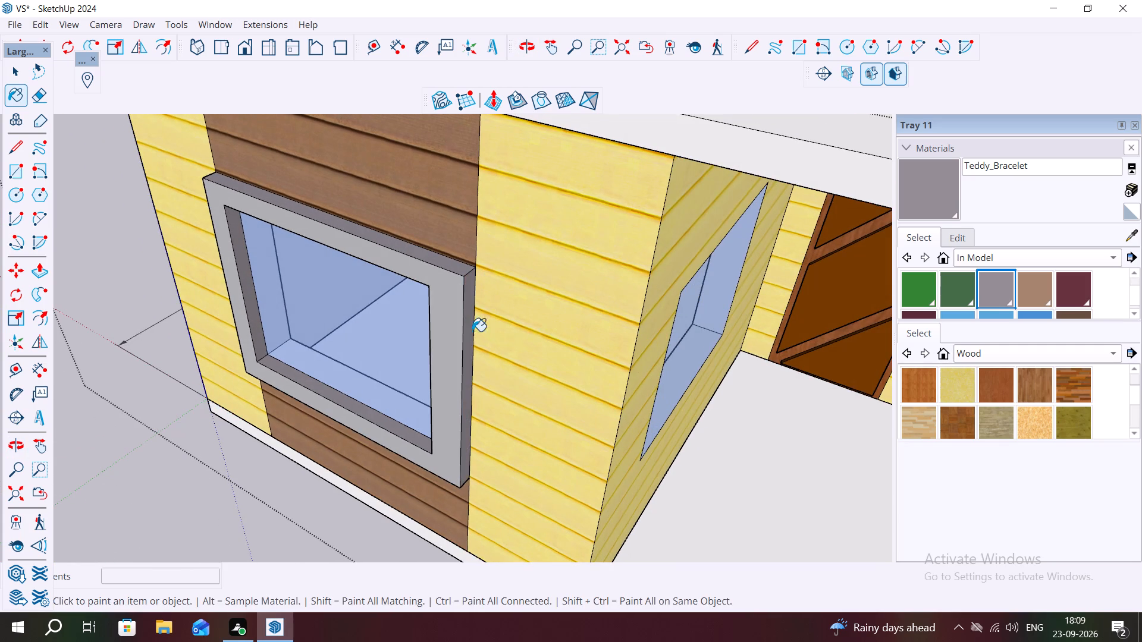
scroll(490, 346, "down", 7)
middle_click_drag(513, 354, 834, 298)
scroll(449, 298, "up", 4)
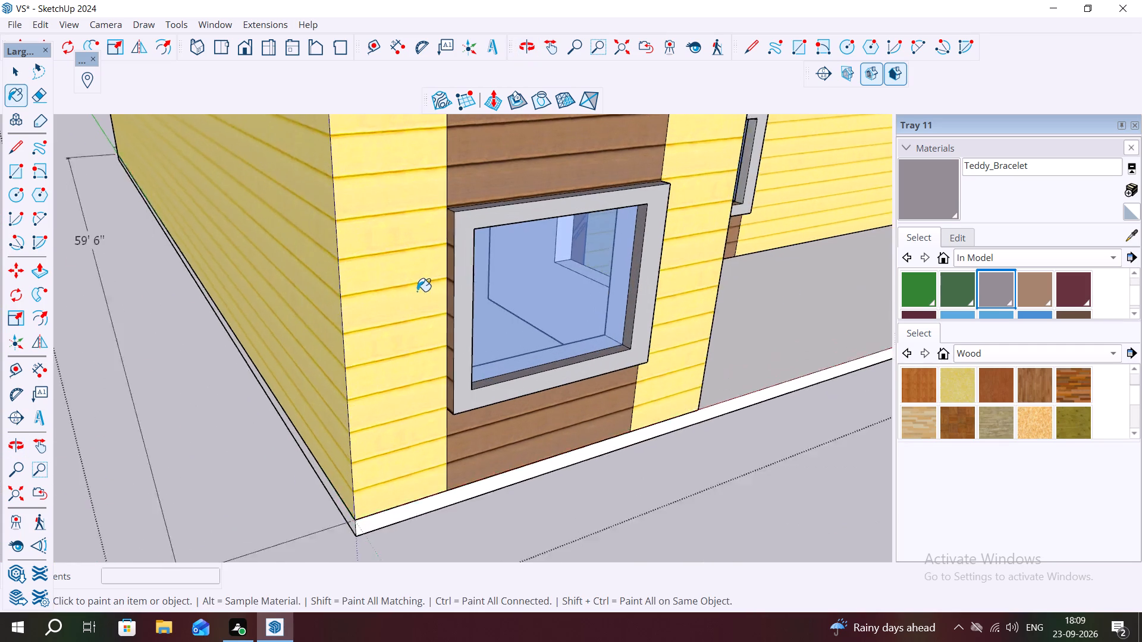
scroll(417, 291, "up", 1)
middle_click_drag(417, 291, 470, 307)
left_click(445, 301)
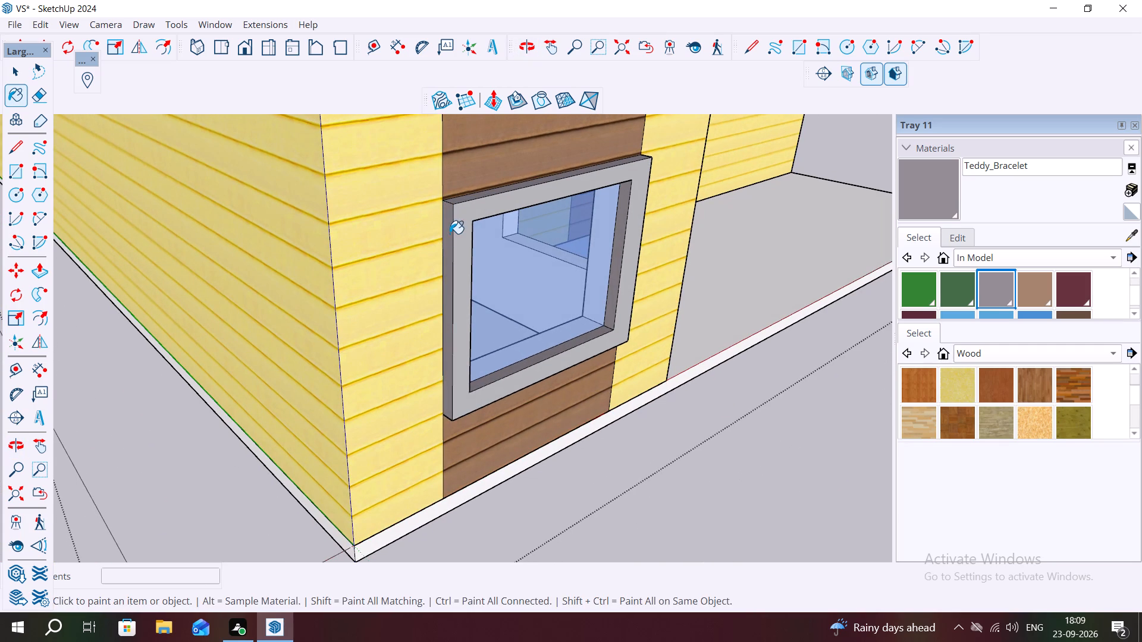
Paint the inner top face of the projecting room's front window frame with Teddy_Bracelet.
middle_click_drag(541, 213, 614, 3)
middle_click_drag(557, 199, 559, 122)
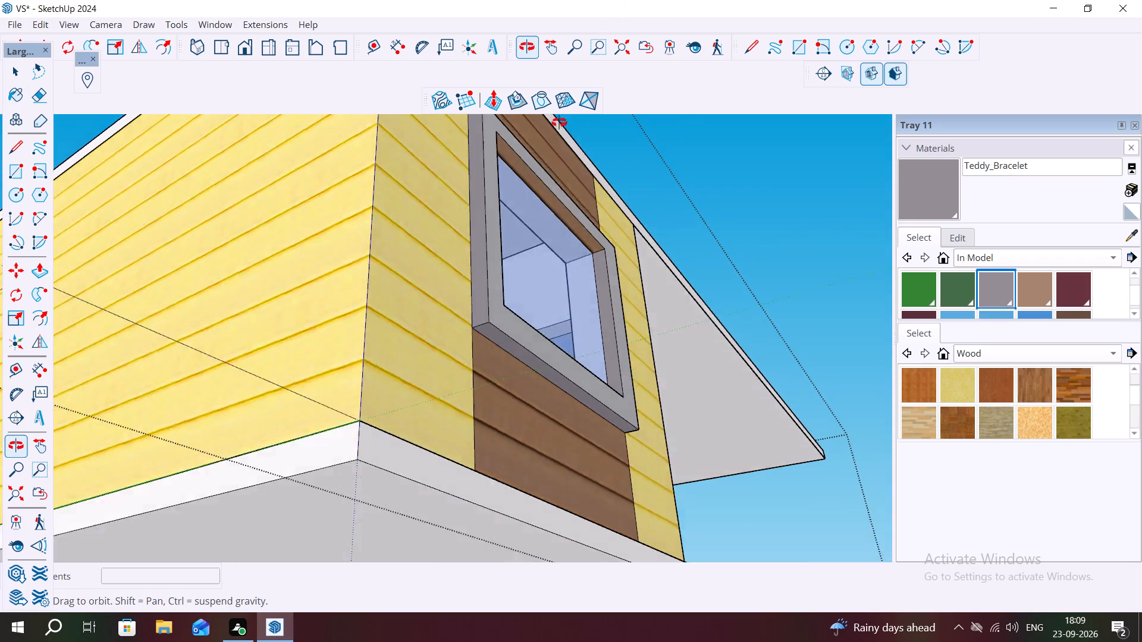
middle_click_drag(559, 122, 561, 114)
left_click(554, 213)
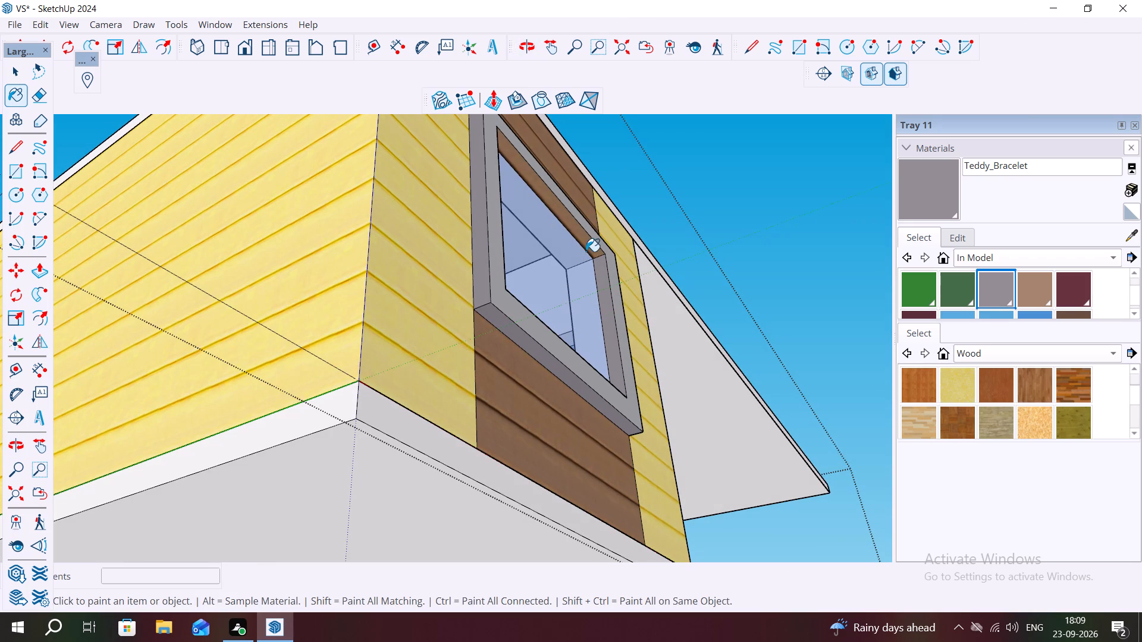
left_click(583, 245)
Examine the recessed front window's frame and the underside of the slabs beside the entrance door.
scroll(594, 251, "down", 7)
middle_click_drag(557, 301, 406, 383)
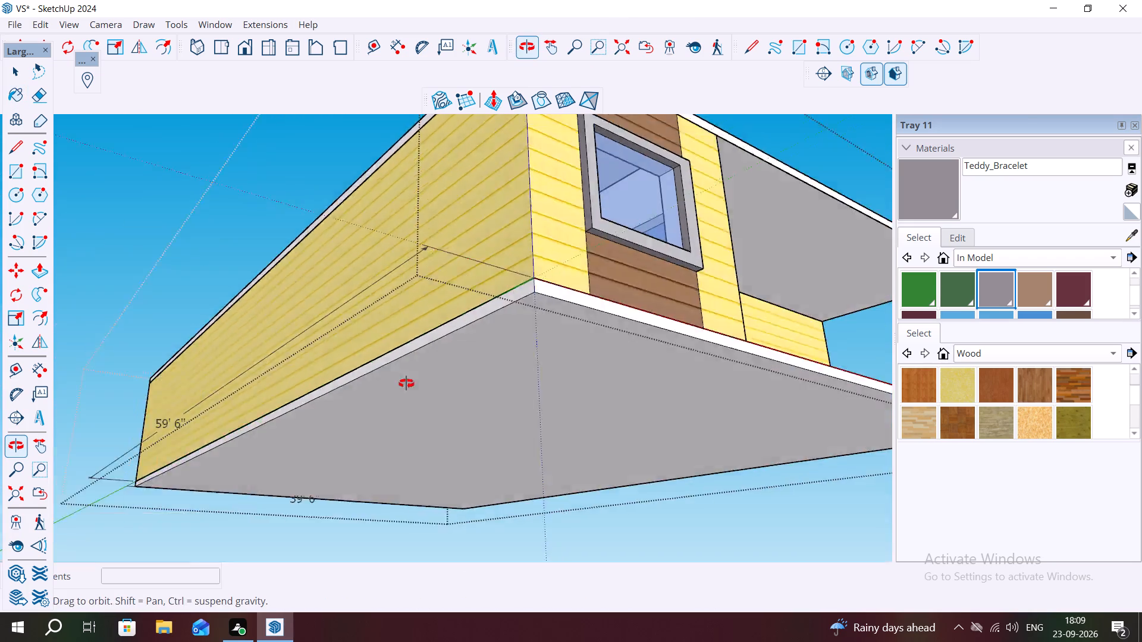
middle_click_drag(406, 383, 253, 402)
scroll(233, 353, "down", 9)
scroll(562, 278, "up", 3)
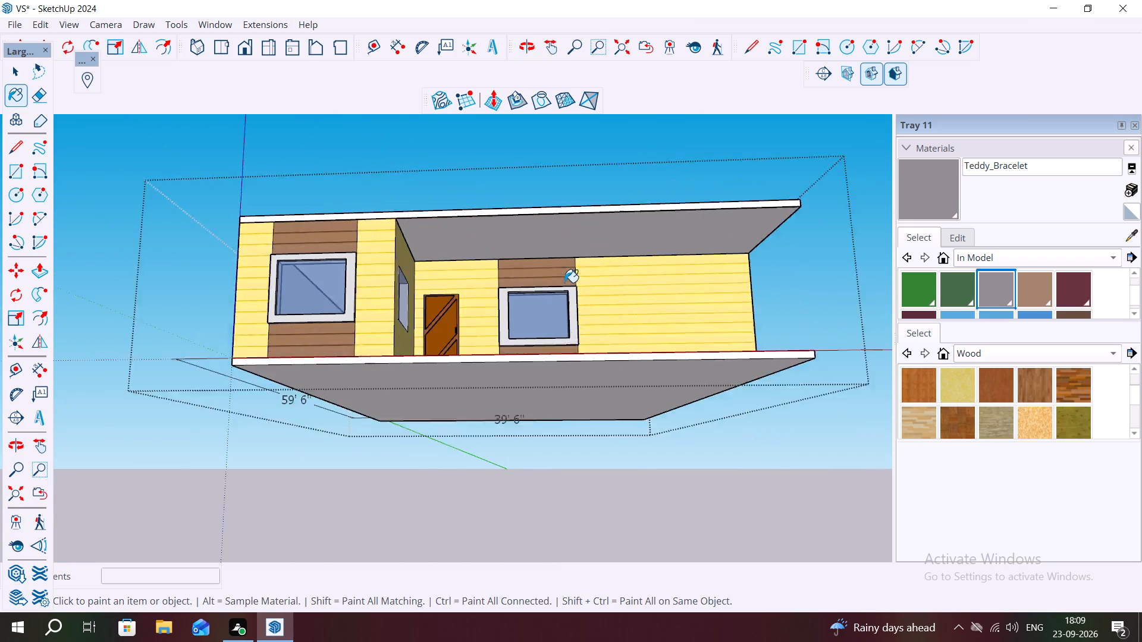
scroll(564, 282, "up", 3)
middle_click_drag(520, 294, 529, 229)
scroll(501, 332, "up", 5)
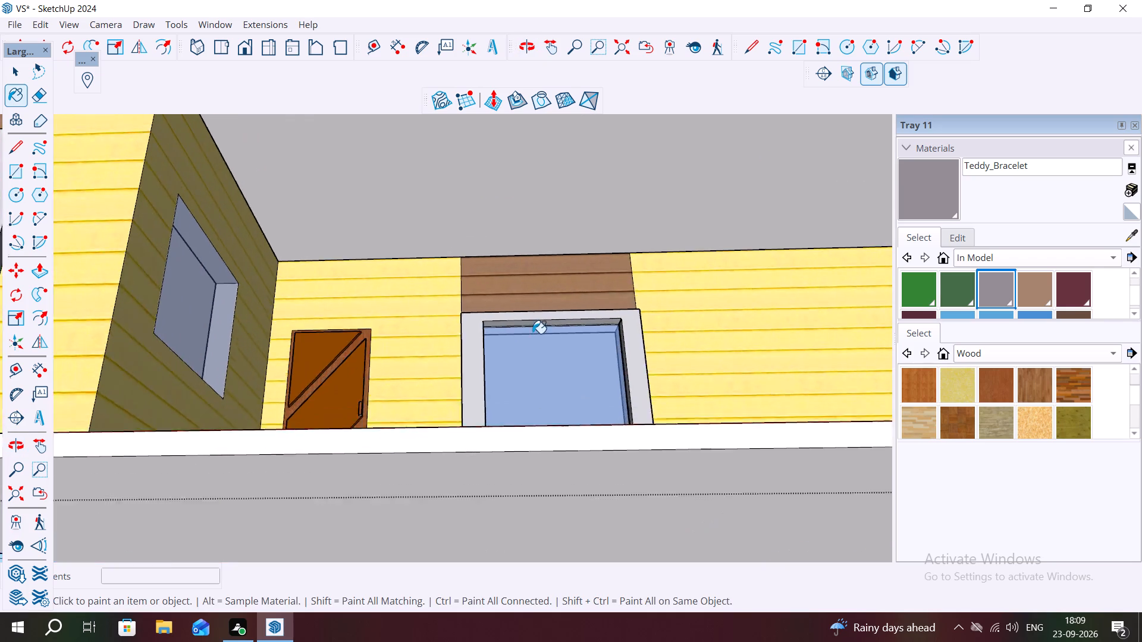
scroll(532, 333, "up", 7)
middle_click_drag(537, 323, 549, 269)
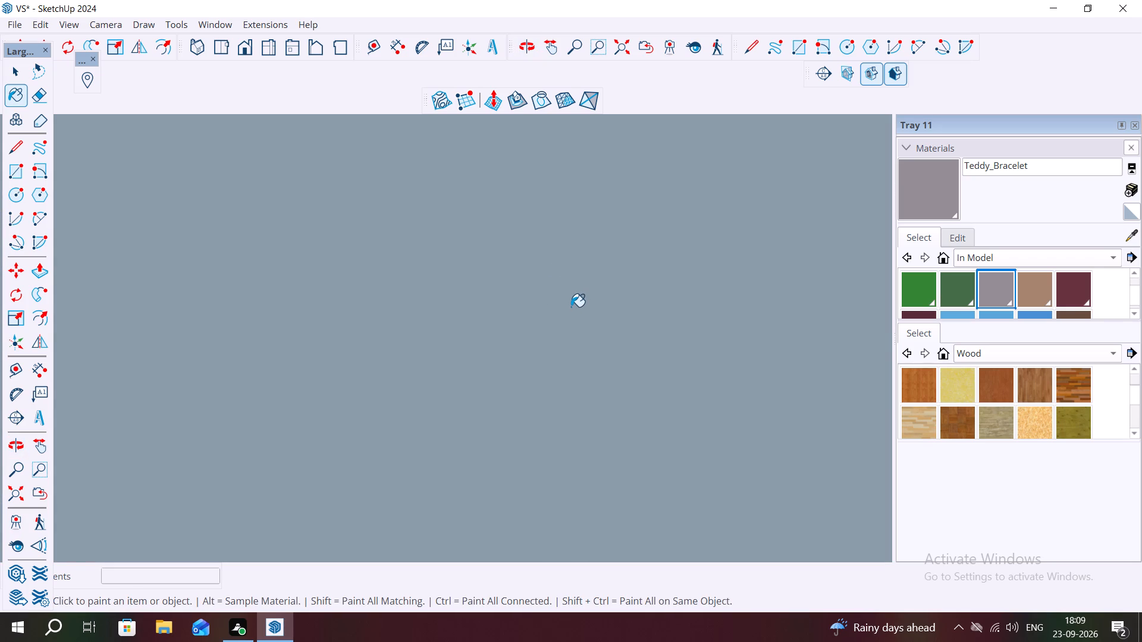
scroll(682, 317, "down", 6)
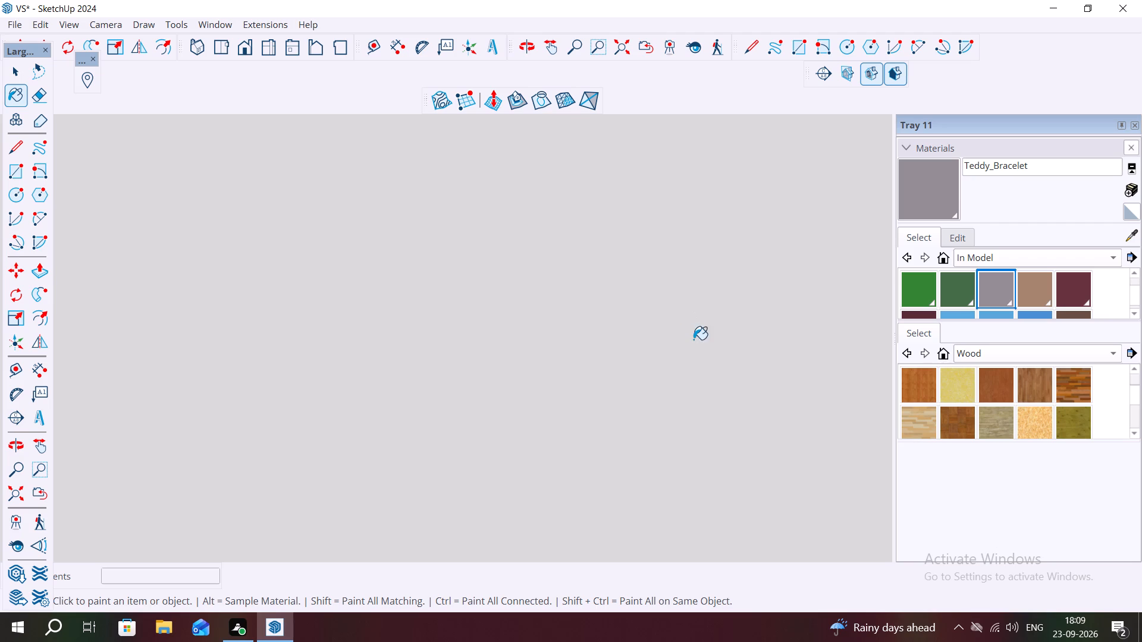
scroll(694, 339, "down", 20)
scroll(694, 339, "down", 7)
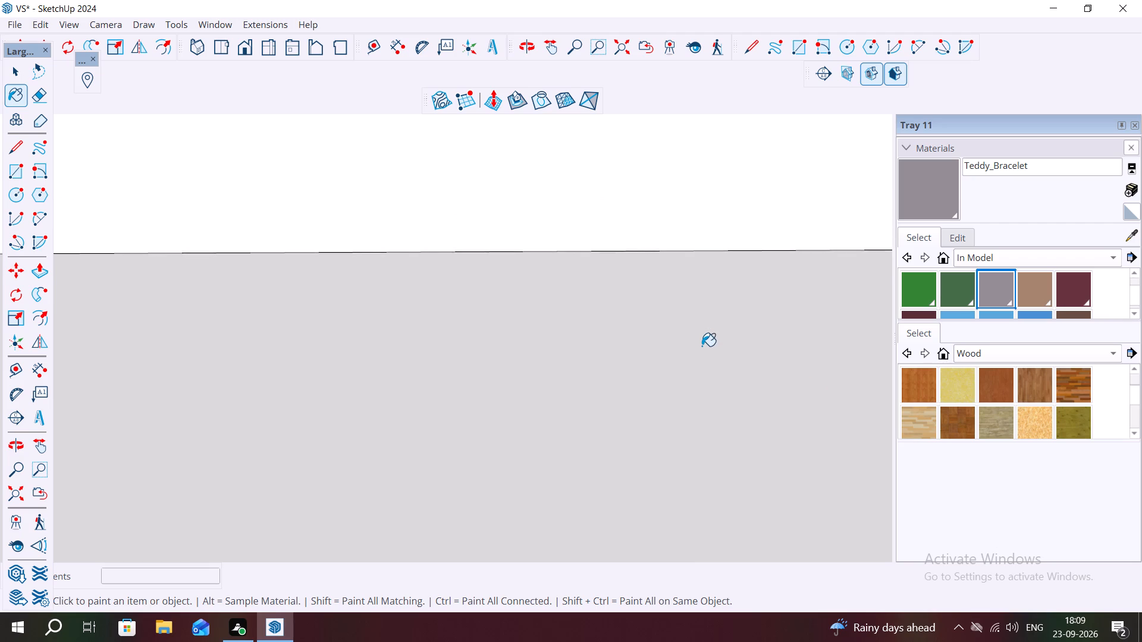
scroll(702, 346, "down", 11)
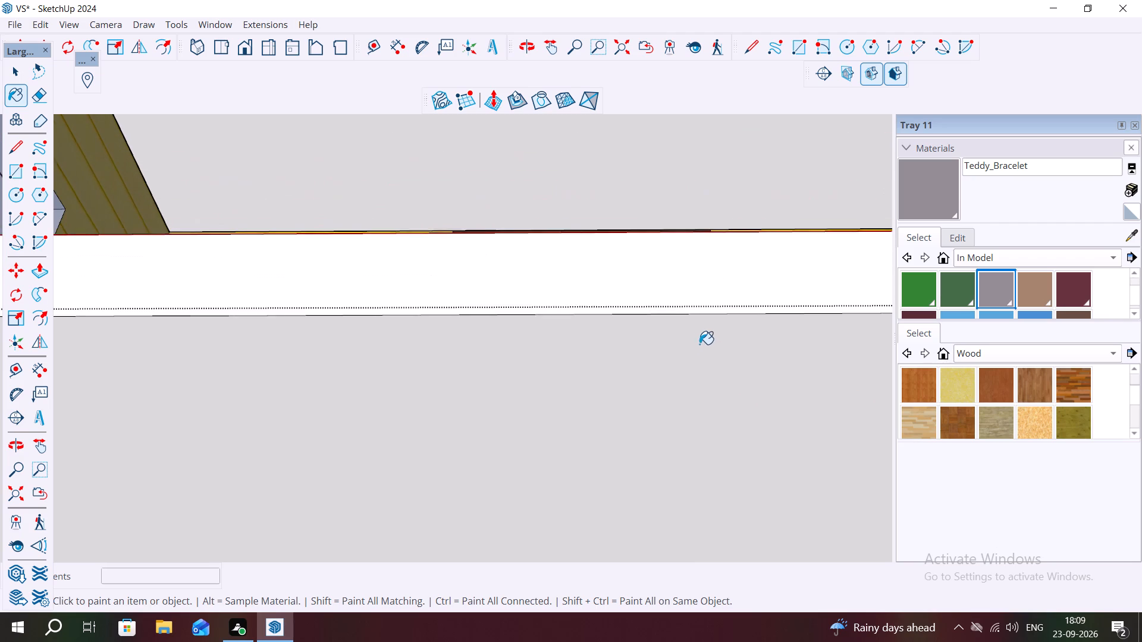
scroll(699, 342, "down", 3)
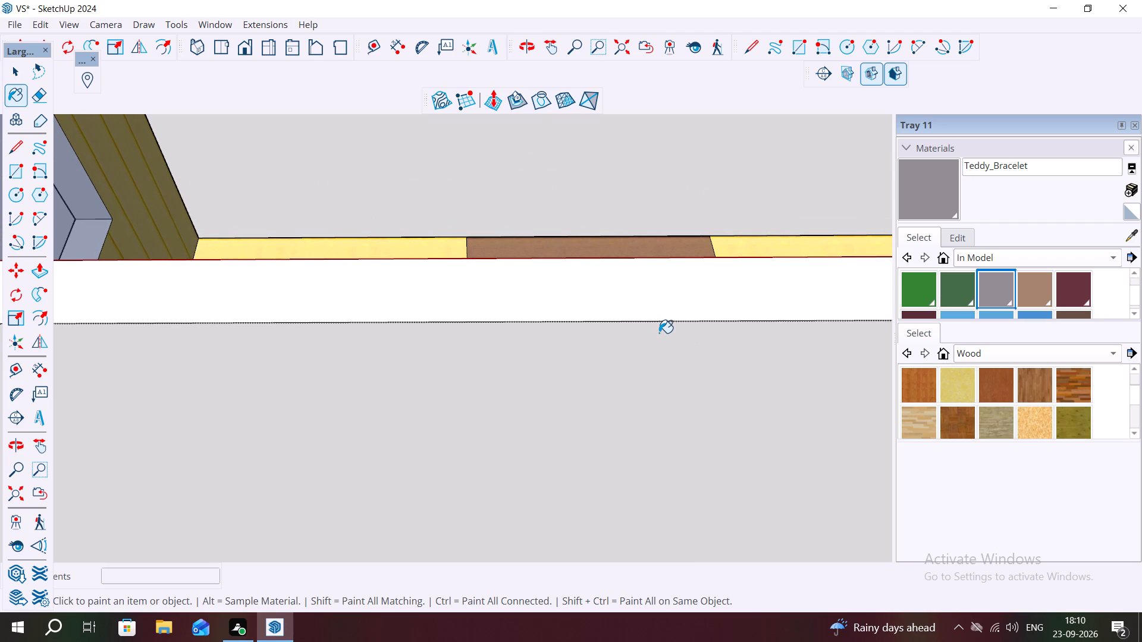
scroll(659, 333, "down", 2)
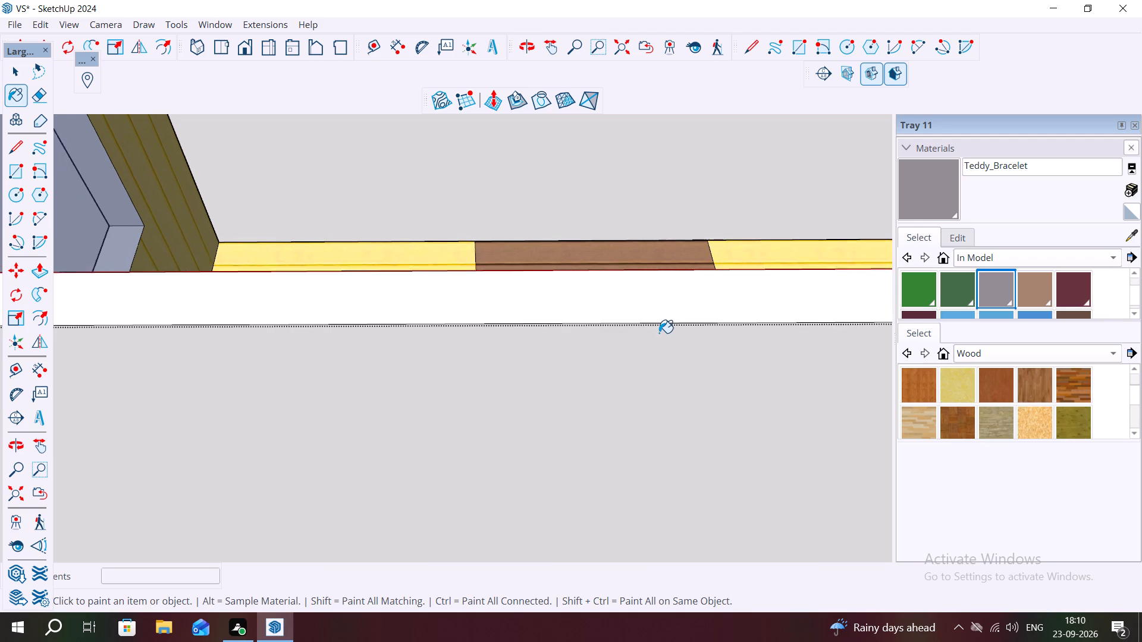
scroll(659, 333, "down", 1)
middle_click_drag(659, 320, 671, 439)
scroll(632, 335, "down", 5)
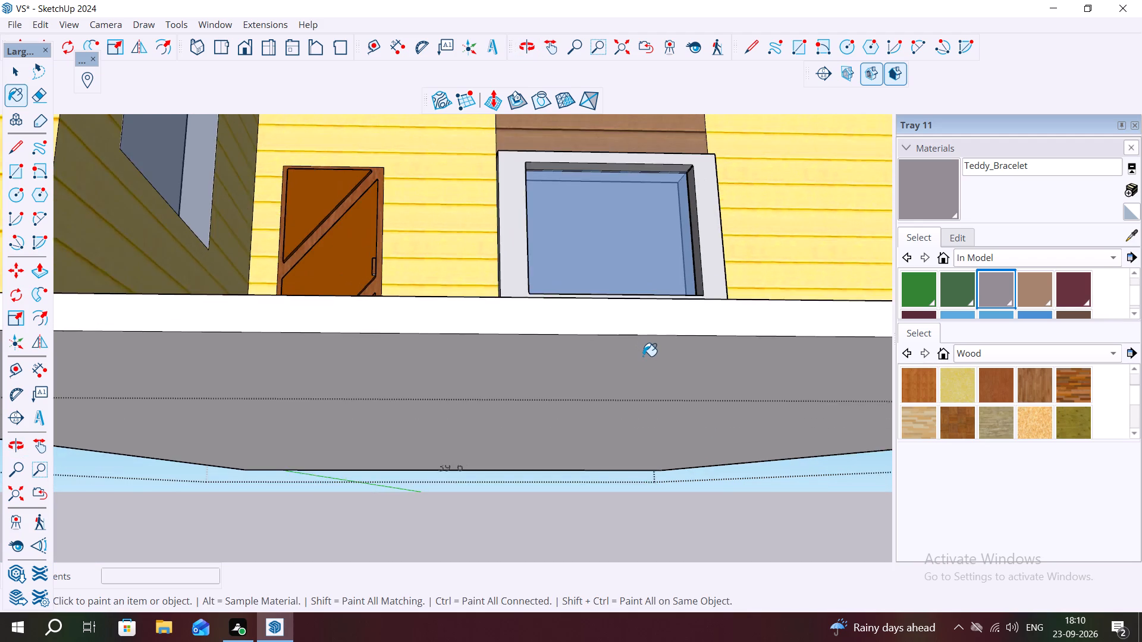
scroll(643, 356, "down", 2)
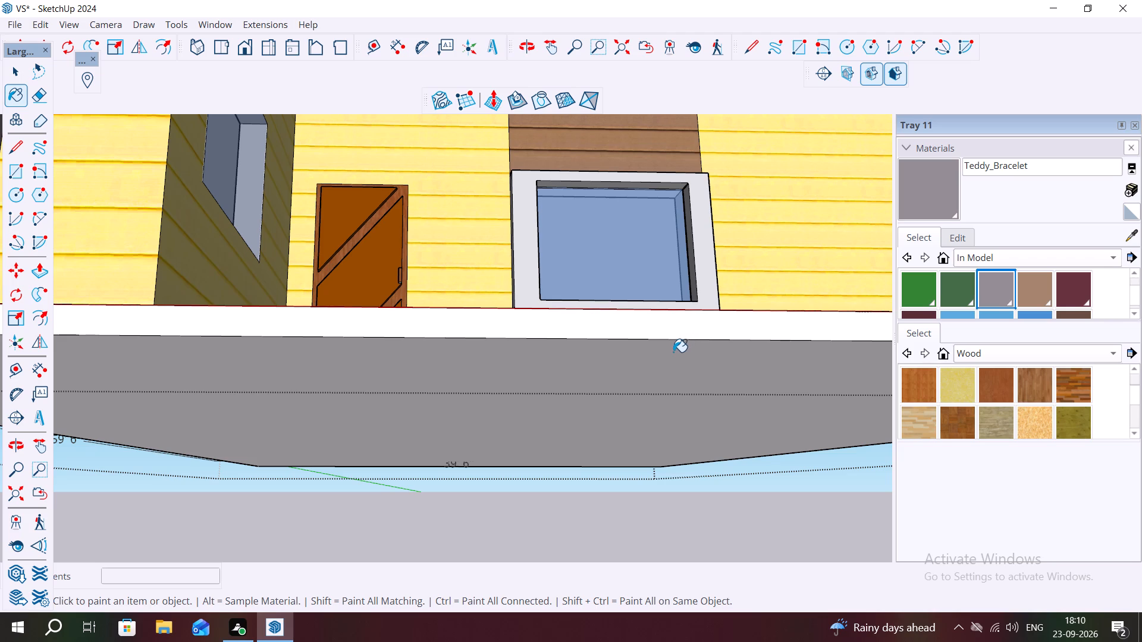
Inspect the house's front facade, painted window frames and overhanging slabs from several angles.
middle_click_drag(664, 333, 635, 385)
scroll(681, 260, "down", 6)
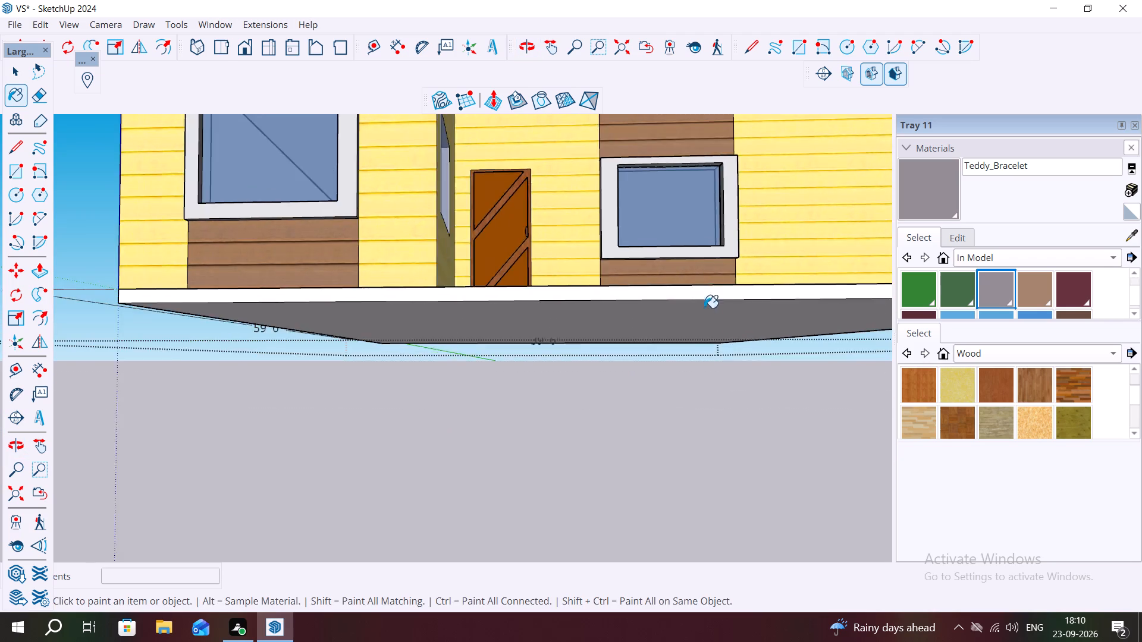
scroll(704, 308, "down", 7)
scroll(695, 310, "up", 7)
middle_click_drag(697, 317, 698, 367)
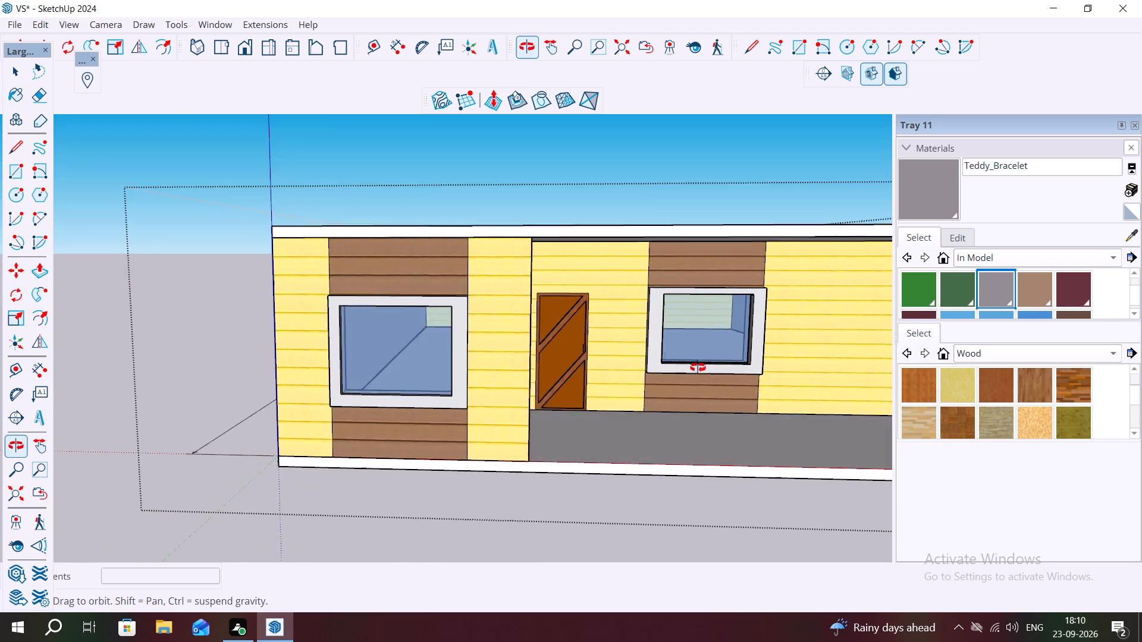
middle_click_drag(698, 367, 704, 389)
middle_click_drag(432, 345, 491, 354)
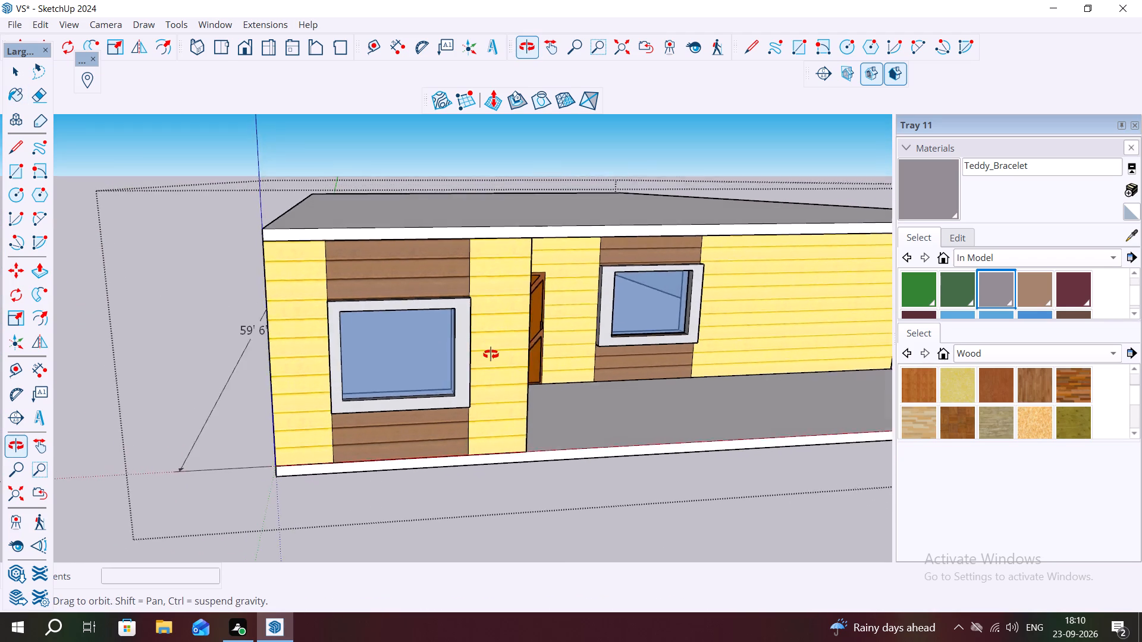
middle_click_drag(491, 354, 505, 432)
middle_click_drag(403, 375, 535, 304)
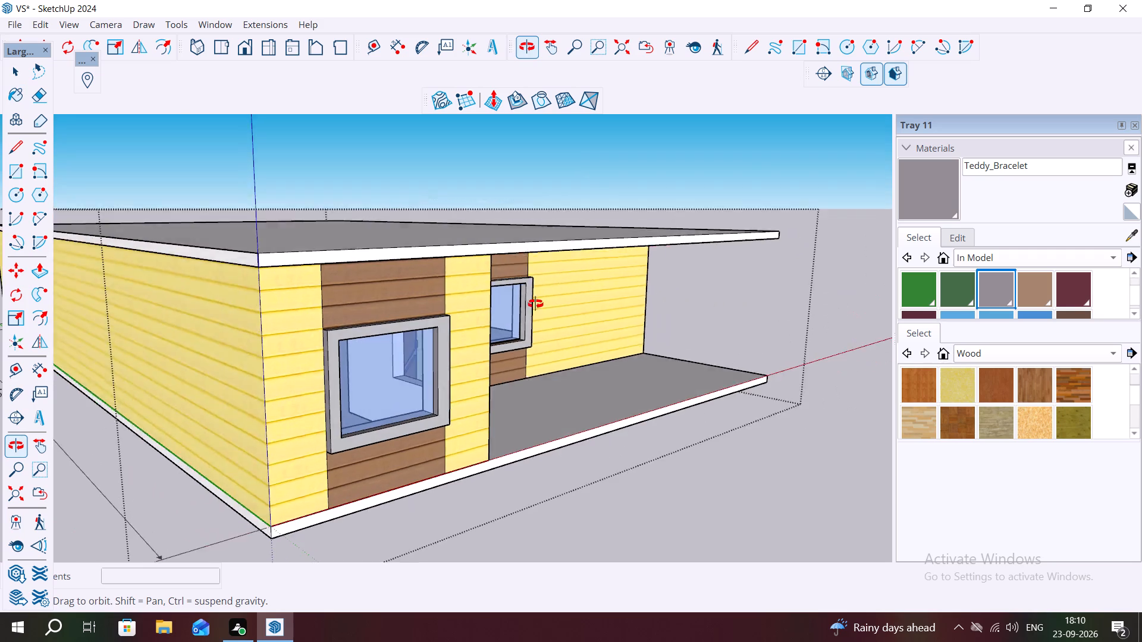
middle_click_drag(535, 304, 261, 205)
middle_click_drag(562, 413, 465, 393)
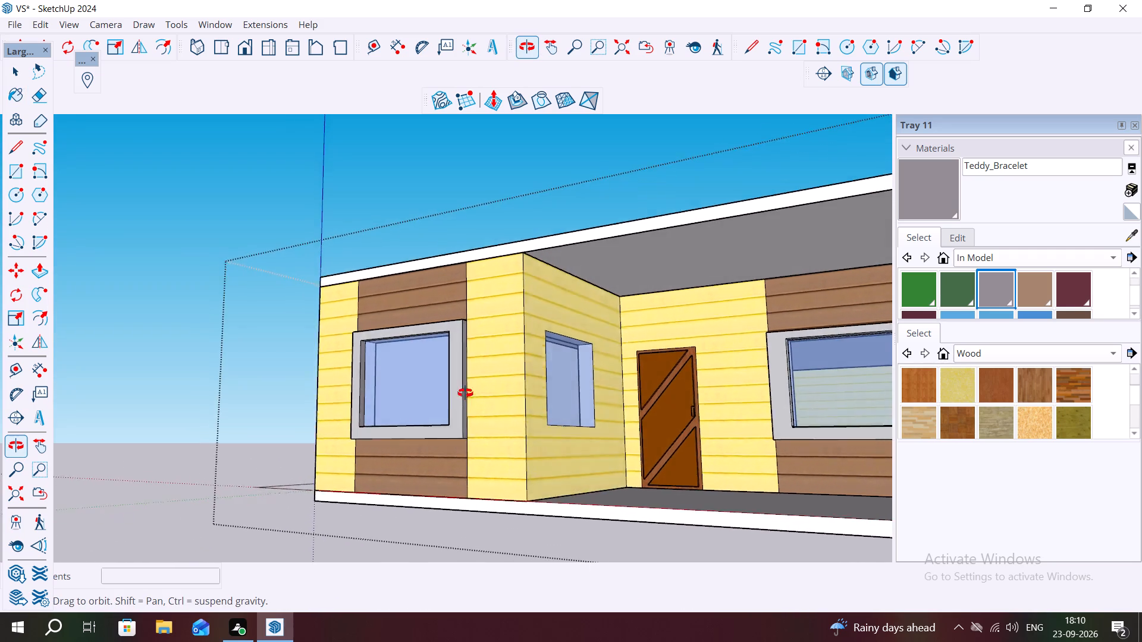
middle_click_drag(465, 393, 641, 438)
scroll(794, 442, "down", 4)
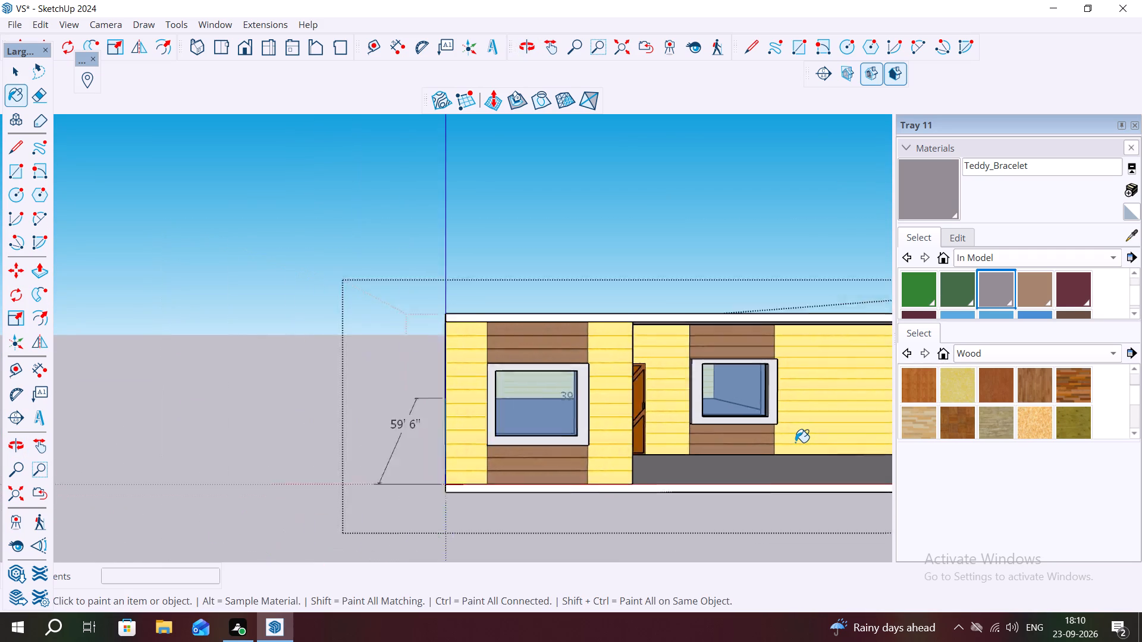
scroll(795, 442, "down", 5)
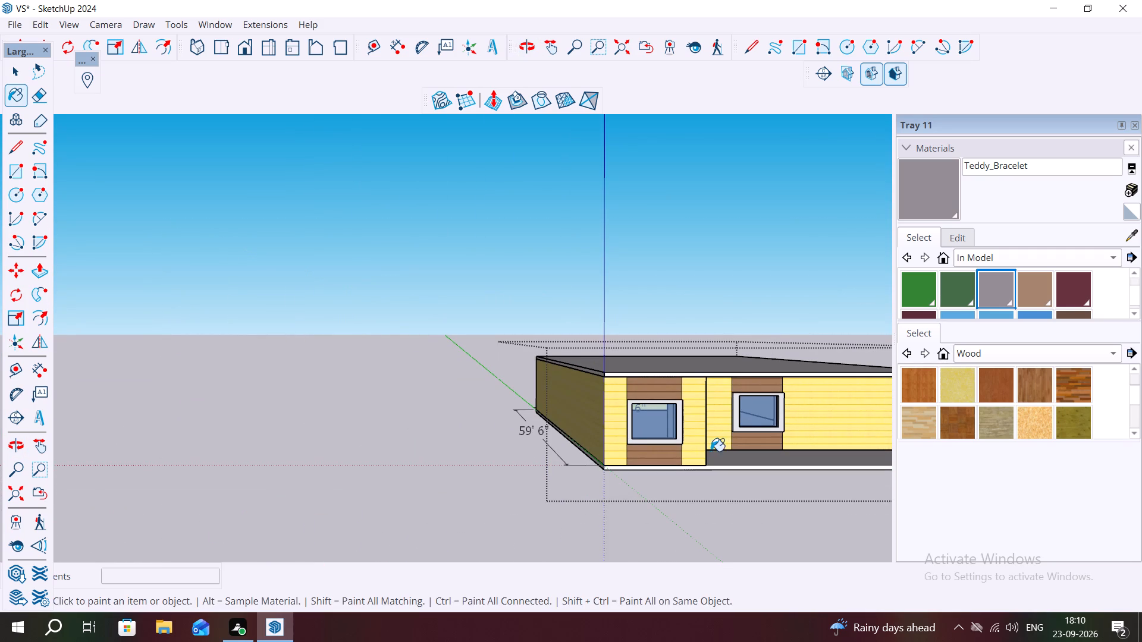
scroll(692, 490, "down", 8)
scroll(682, 473, "up", 1)
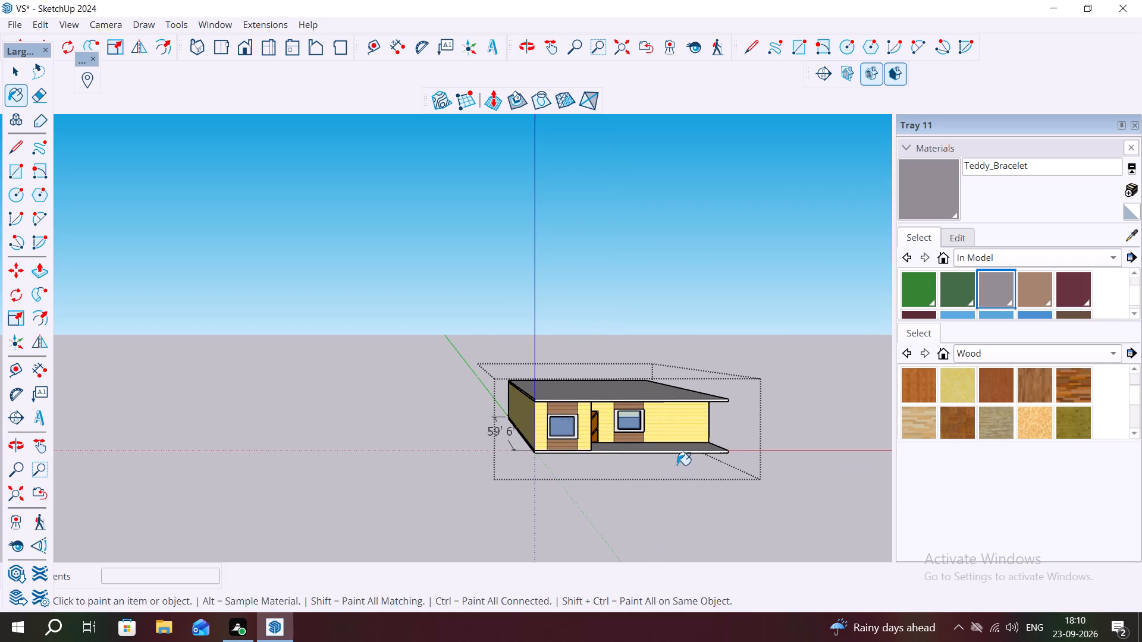
Copy the ground-floor walls with their door and windows 10' 6" straight up onto the upper slab to form a second storey.
key("Escape")
key("space")
triple_click(678, 422)
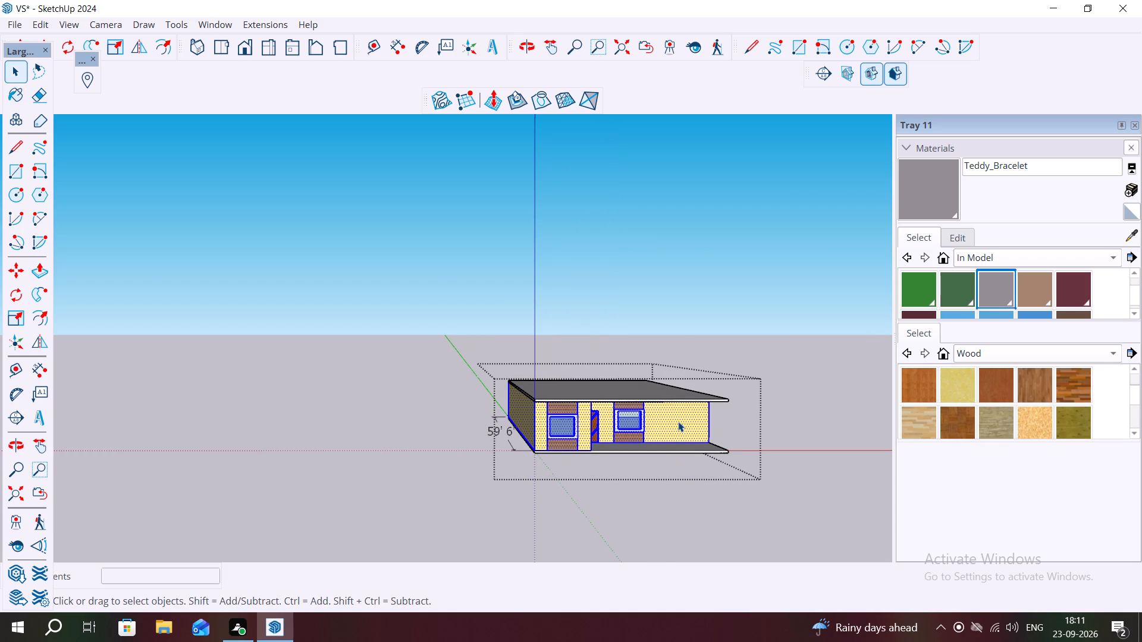
left_click(678, 421)
left_click(678, 418)
triple_click(678, 417)
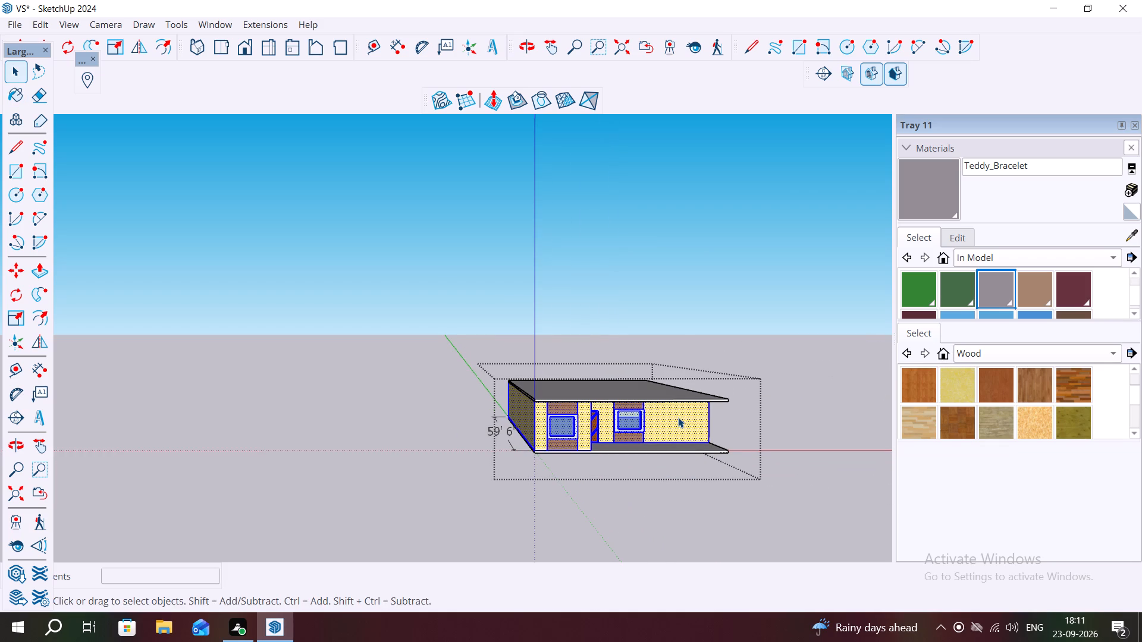
left_click(678, 417)
key("m")
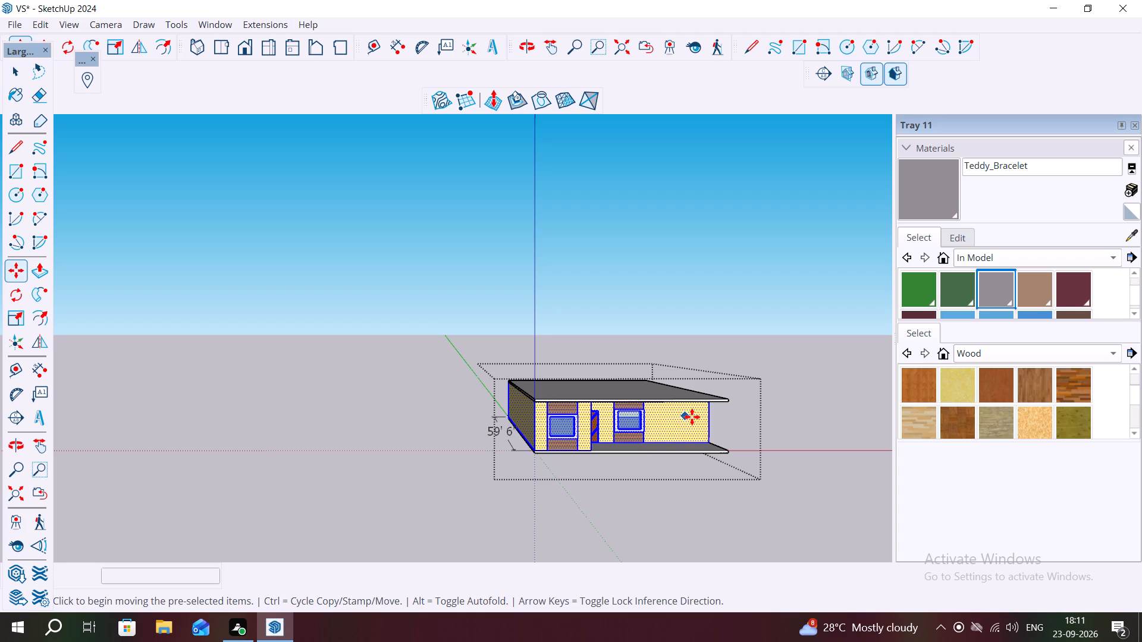
left_click(710, 442)
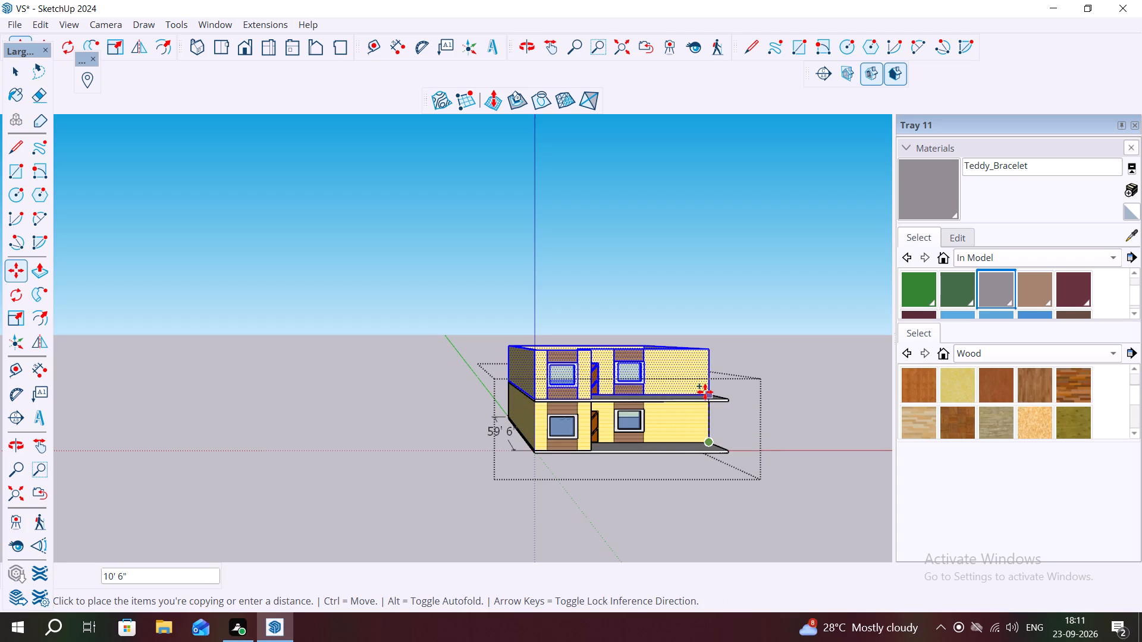
scroll(705, 392, "up", 7)
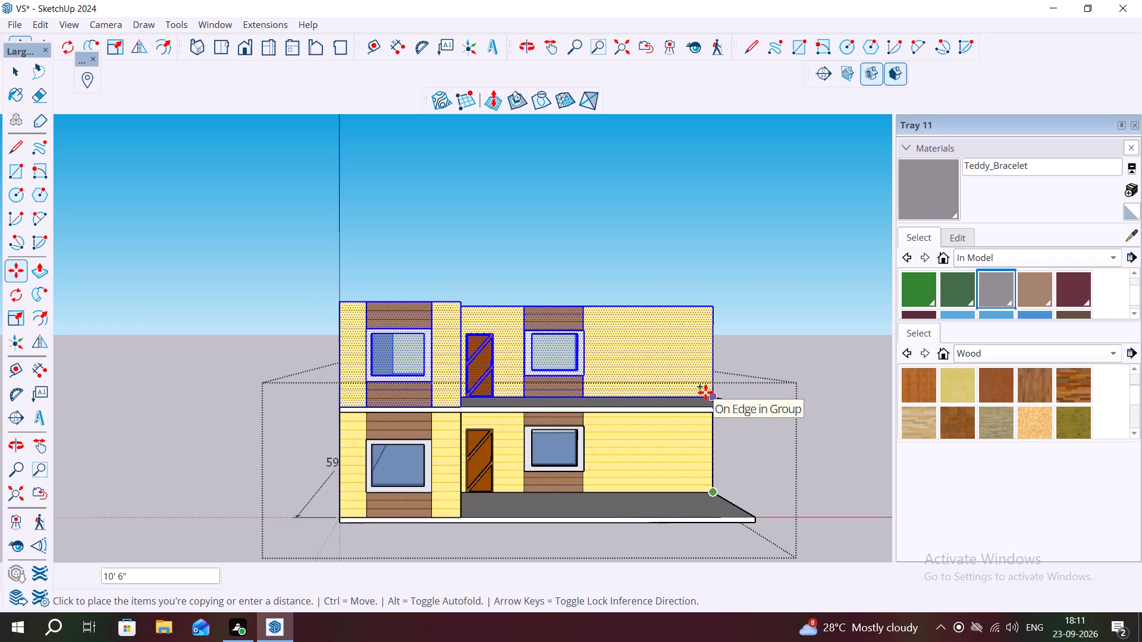
left_click(714, 395)
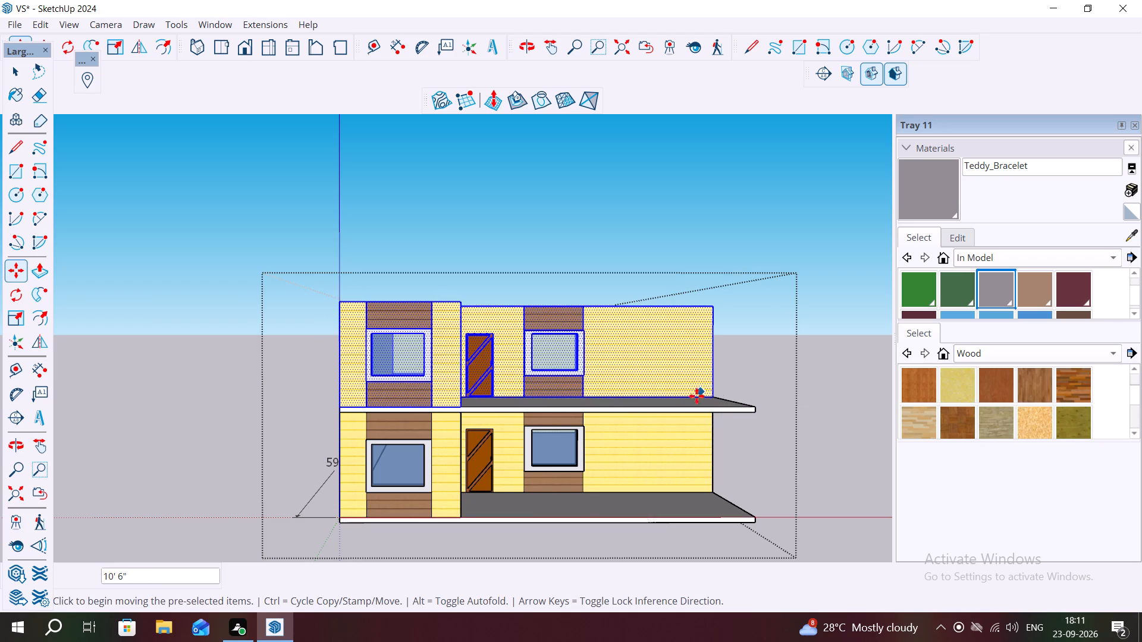
scroll(626, 422, "down", 2)
middle_click_drag(616, 436, 523, 470)
key("space")
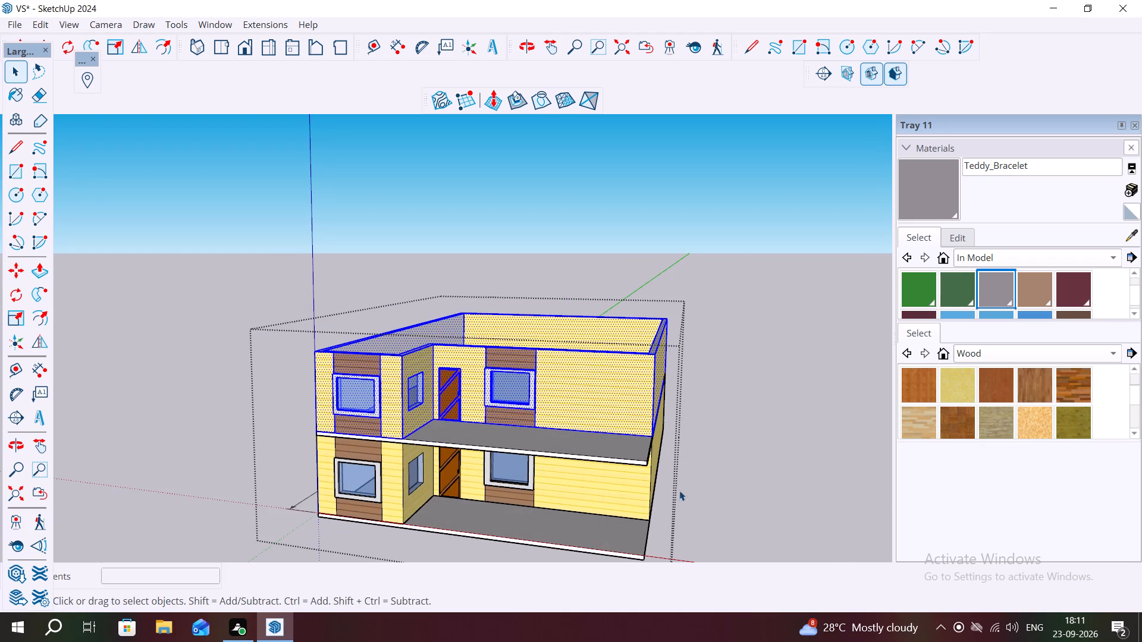
key("space")
key("Escape")
Open the middle slab between the two storeys for editing and select all of its geometry.
triple_click(608, 458)
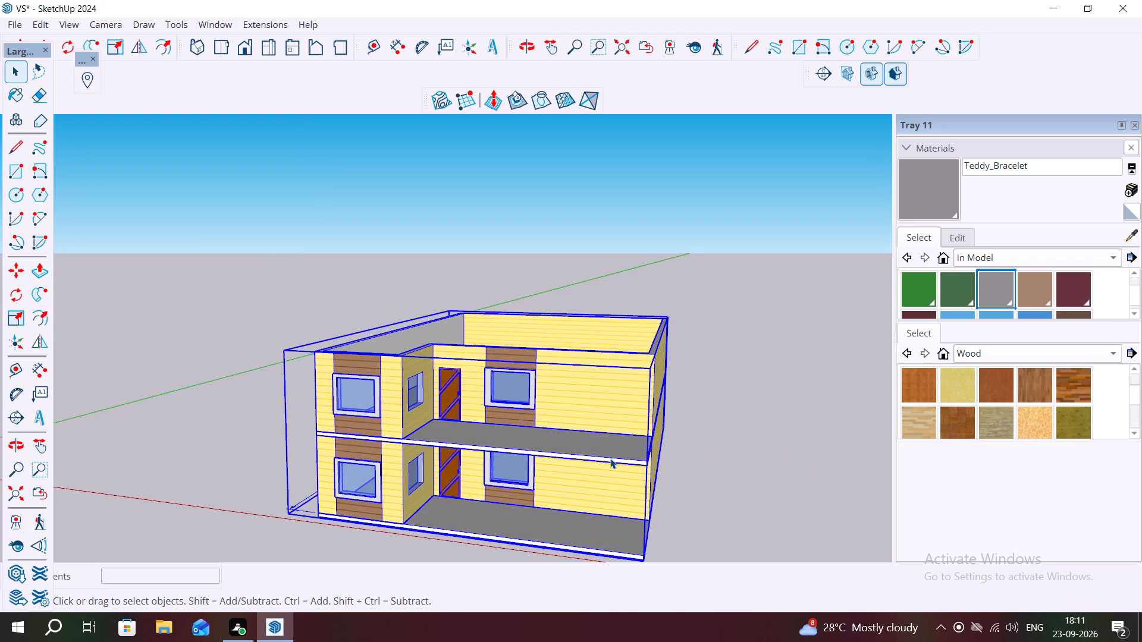
left_click(610, 458)
left_click(610, 458)
triple_click(610, 458)
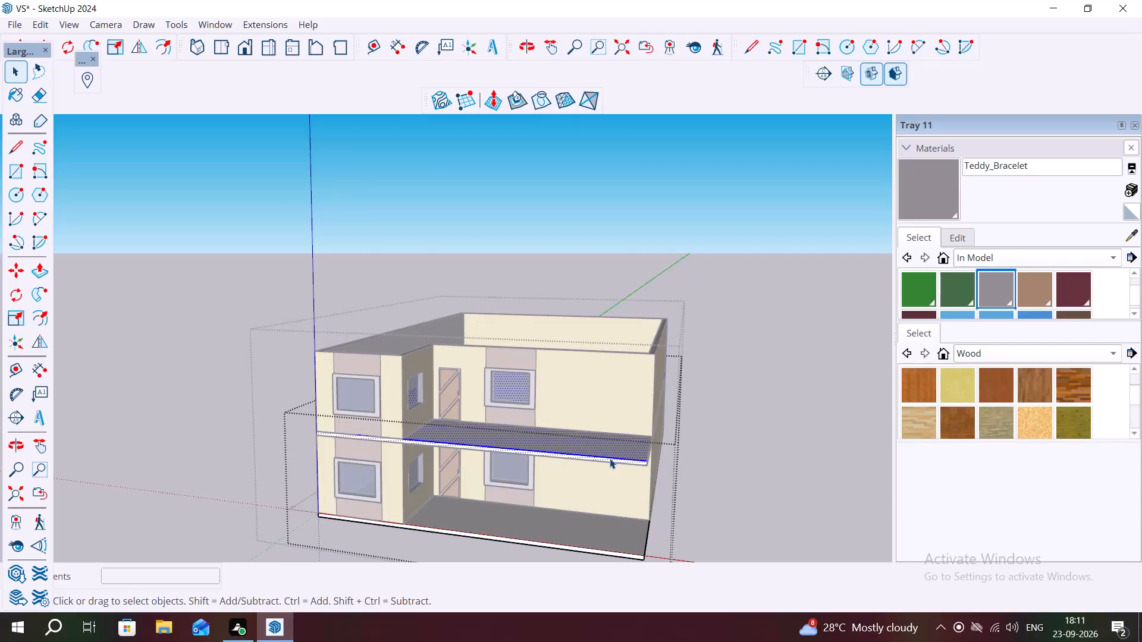
left_click(705, 461)
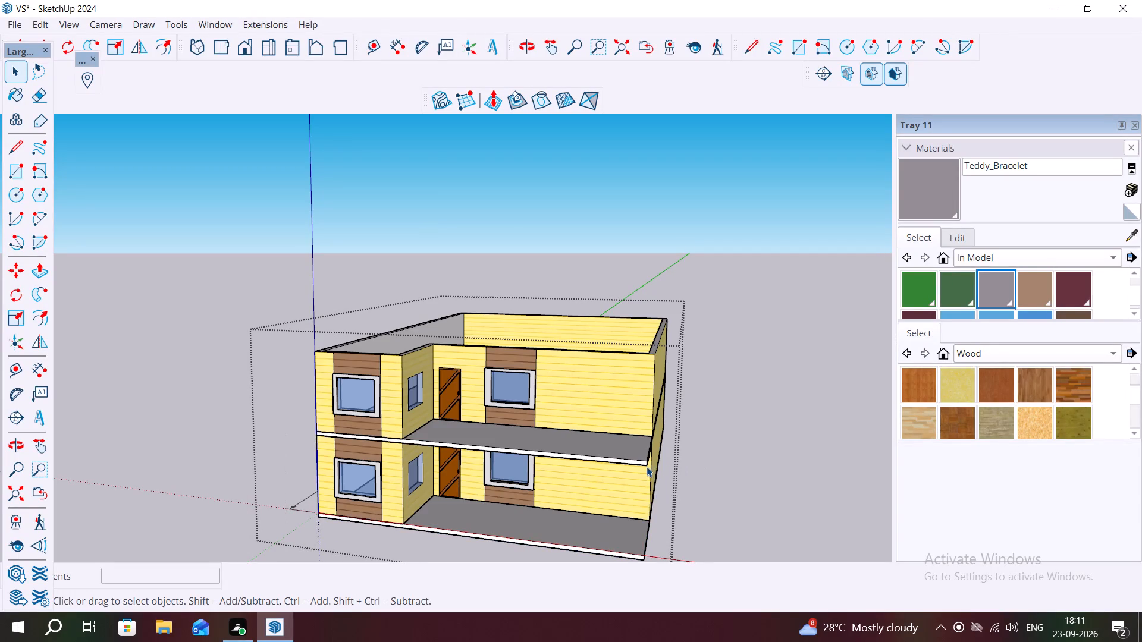
double_click(639, 462)
triple_click(639, 461)
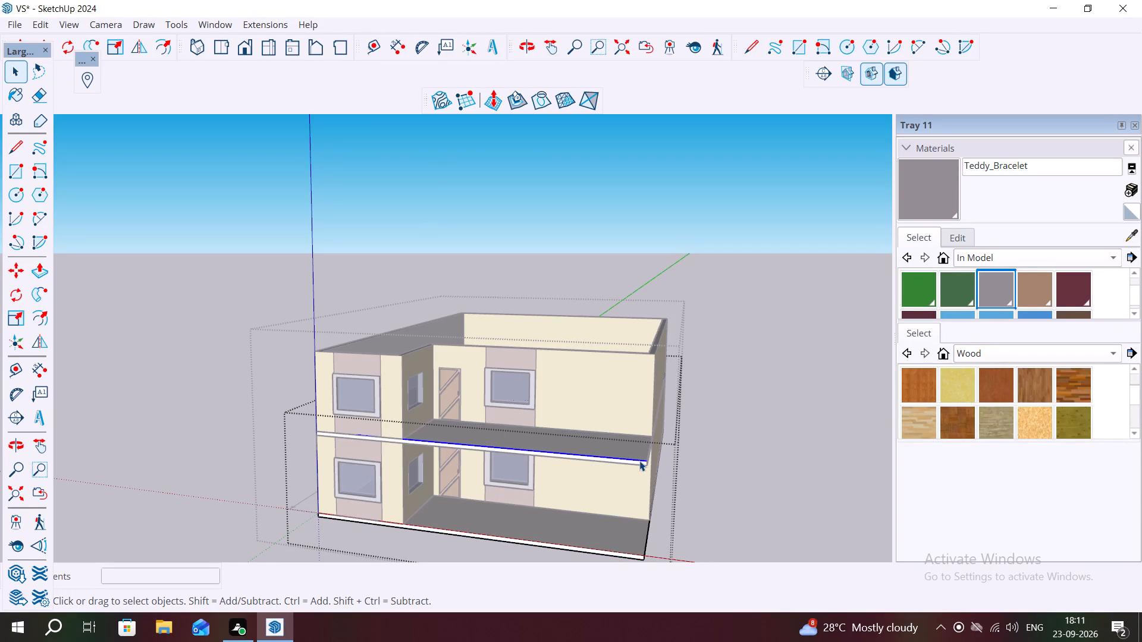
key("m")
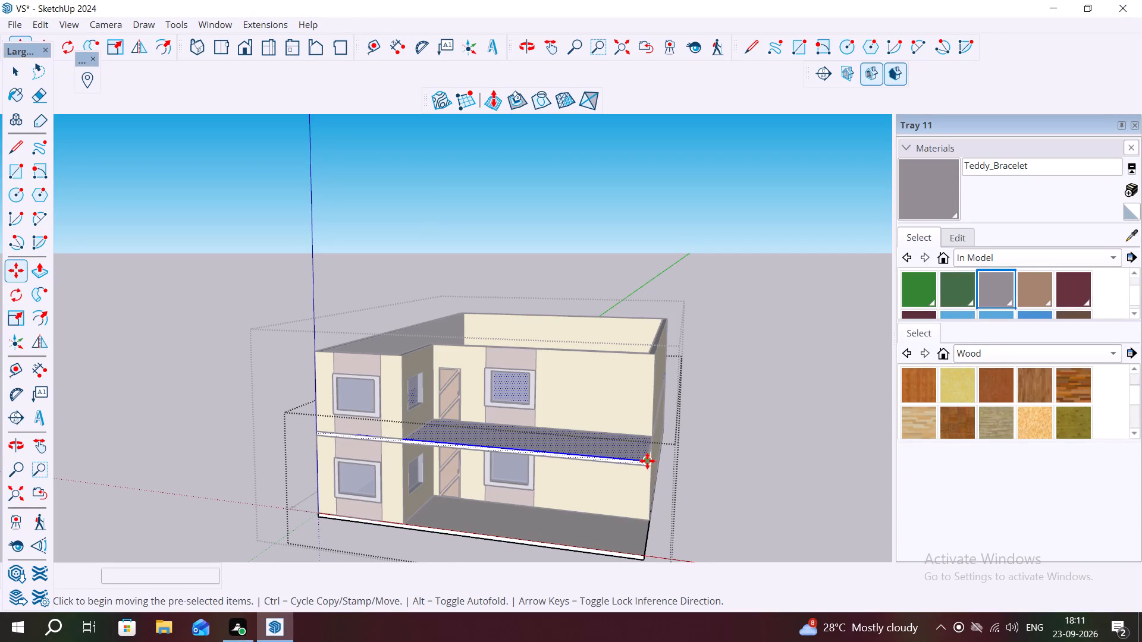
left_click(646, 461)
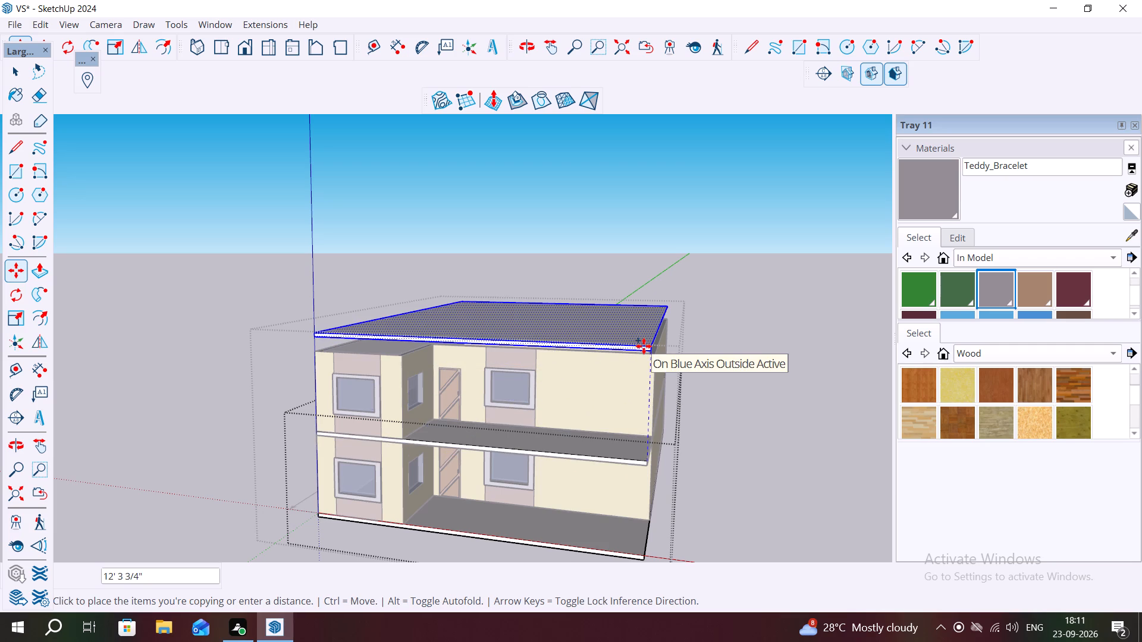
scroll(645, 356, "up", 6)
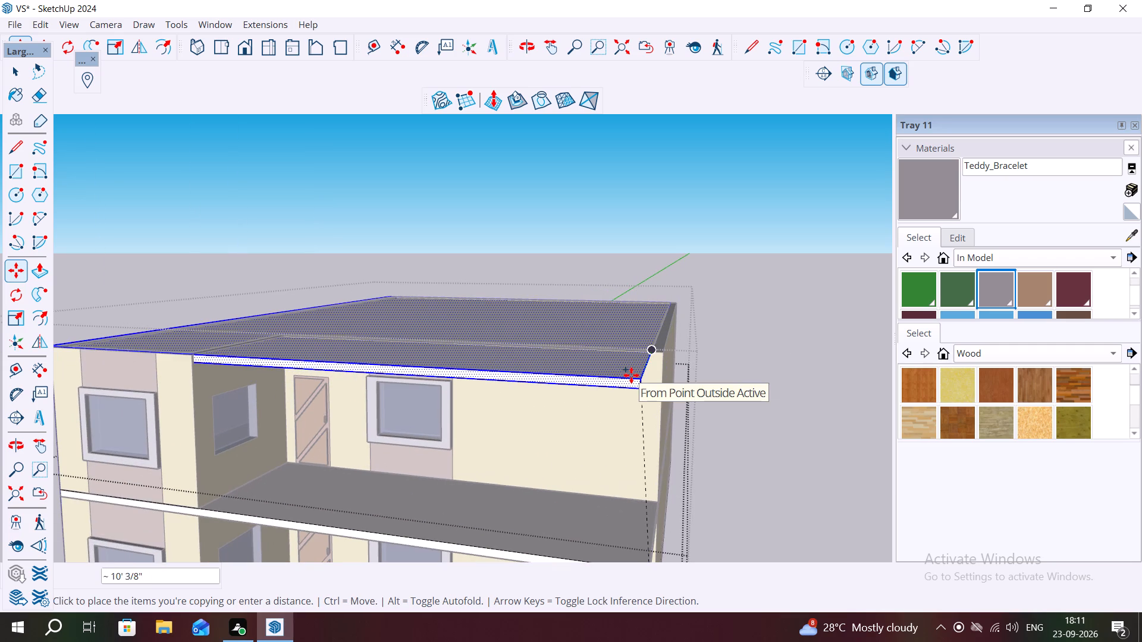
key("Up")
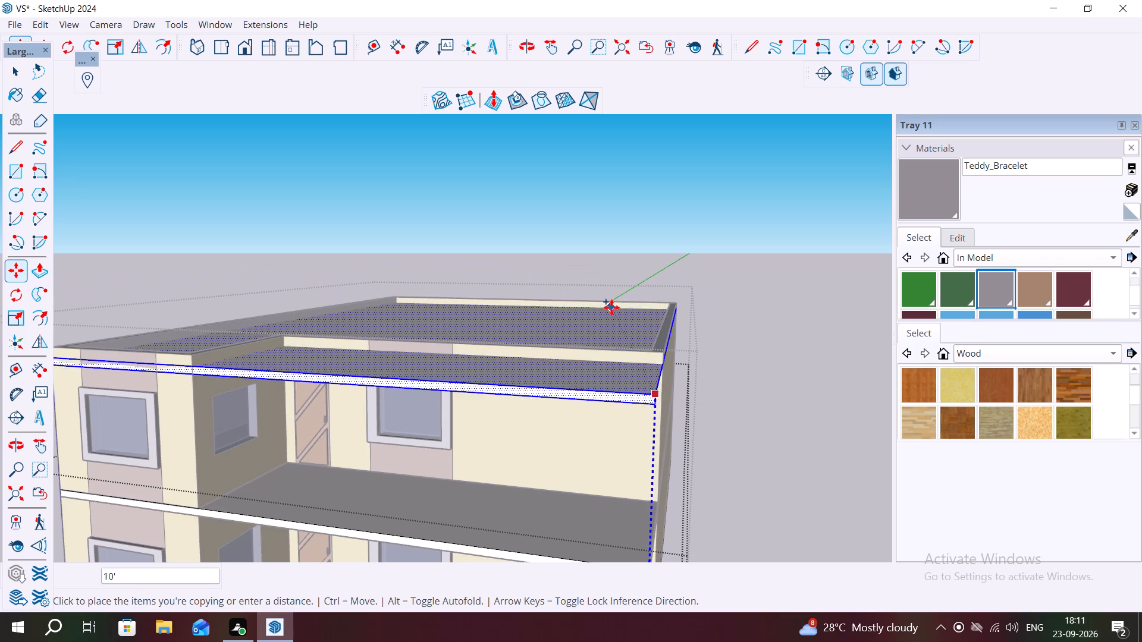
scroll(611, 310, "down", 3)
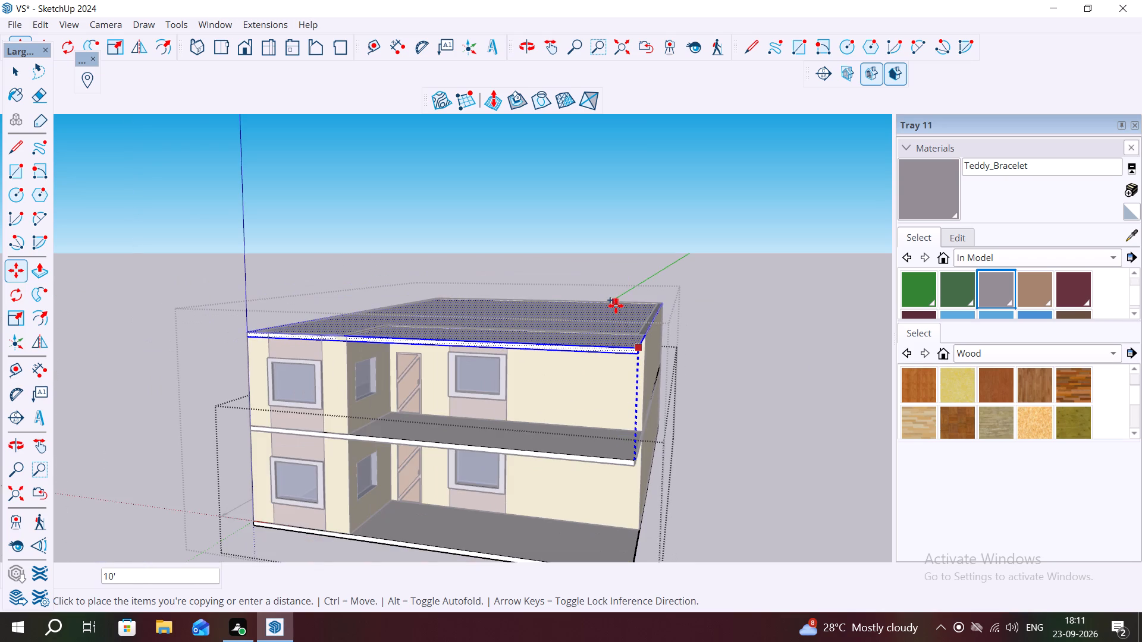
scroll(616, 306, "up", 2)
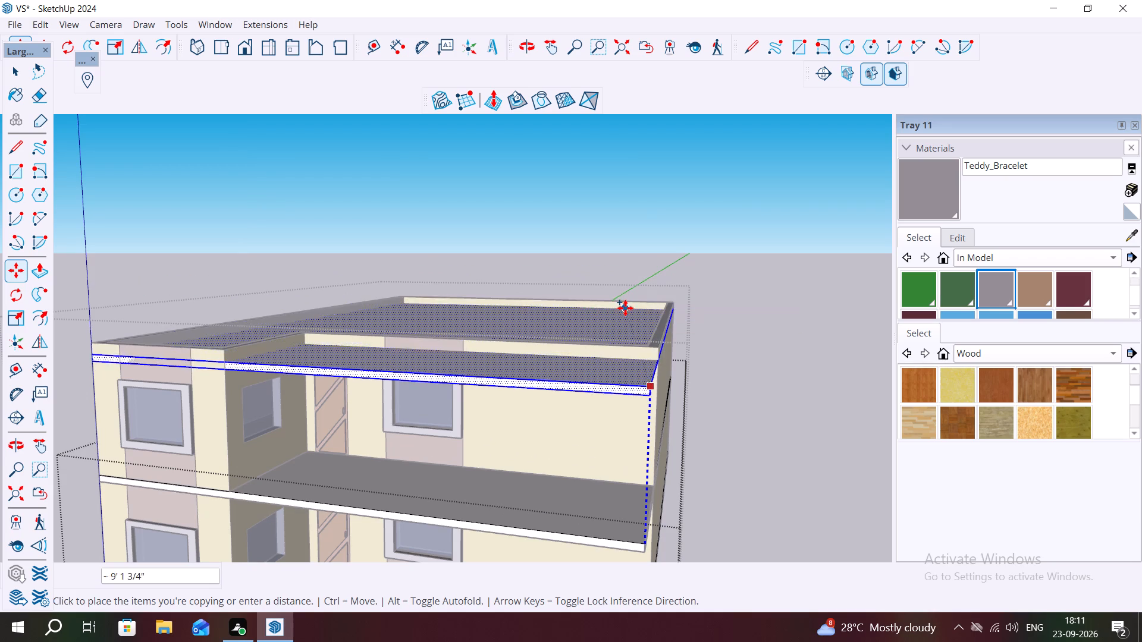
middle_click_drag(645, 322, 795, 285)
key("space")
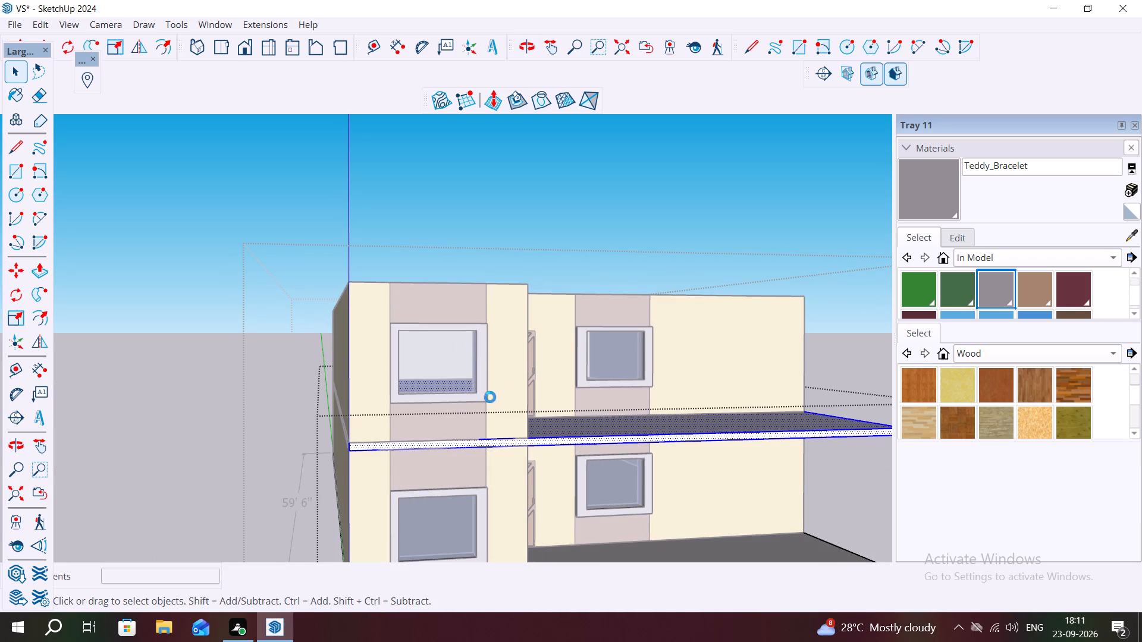
Move the selected slab 10' 6" straight up so it rests on top of the second-storey walls as the roof.
key("m")
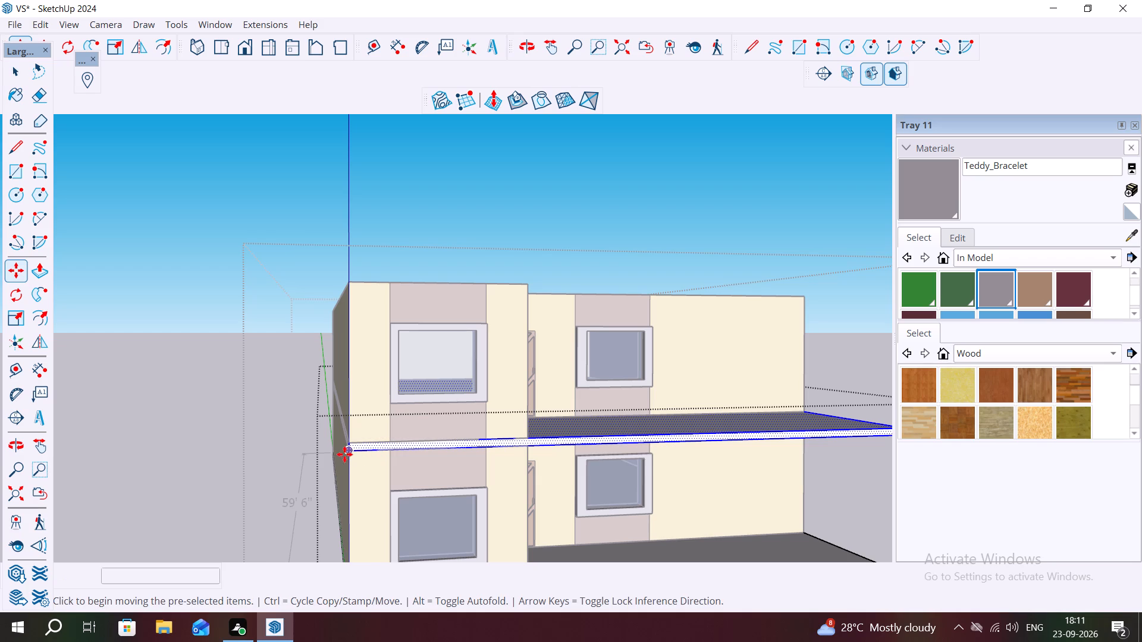
left_click(347, 448)
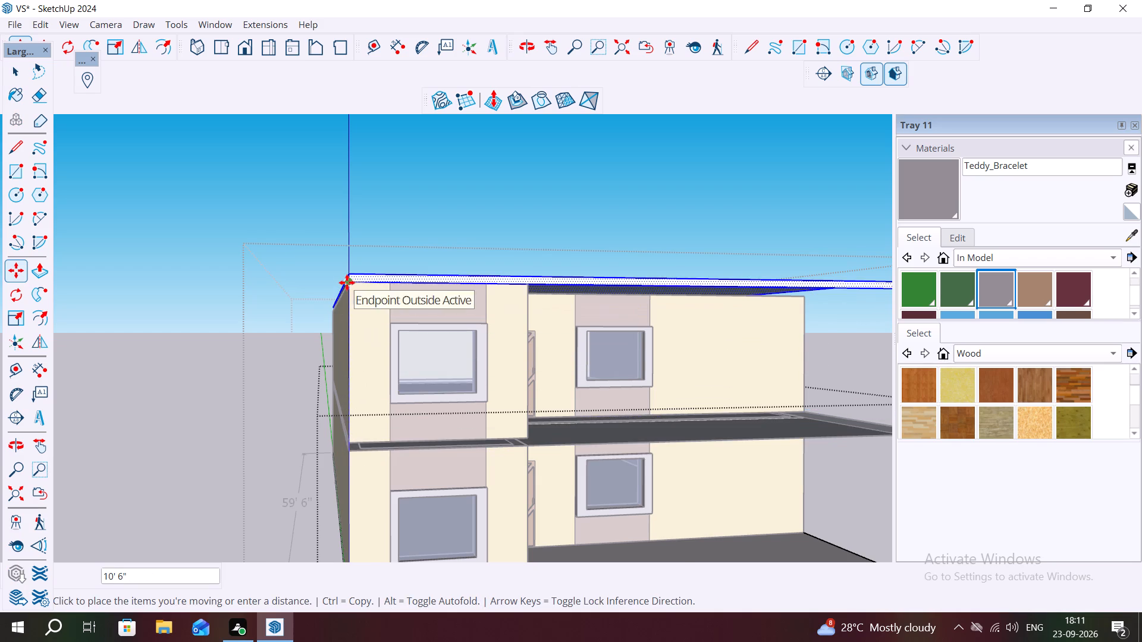
scroll(346, 280, "up", 11)
scroll(352, 282, "down", 7)
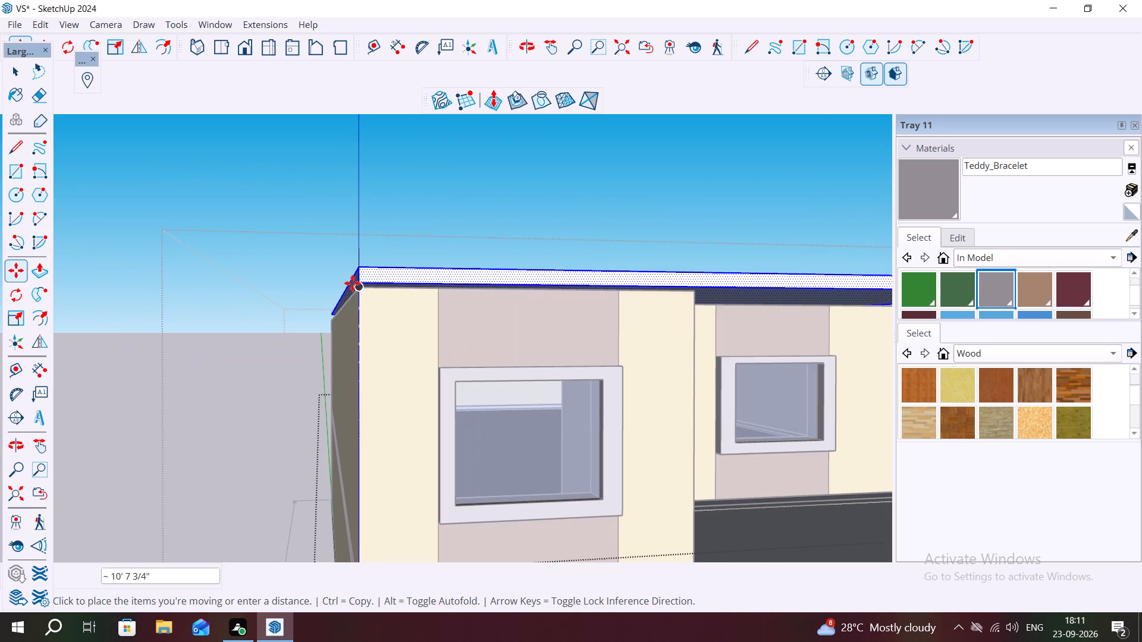
left_click(362, 288)
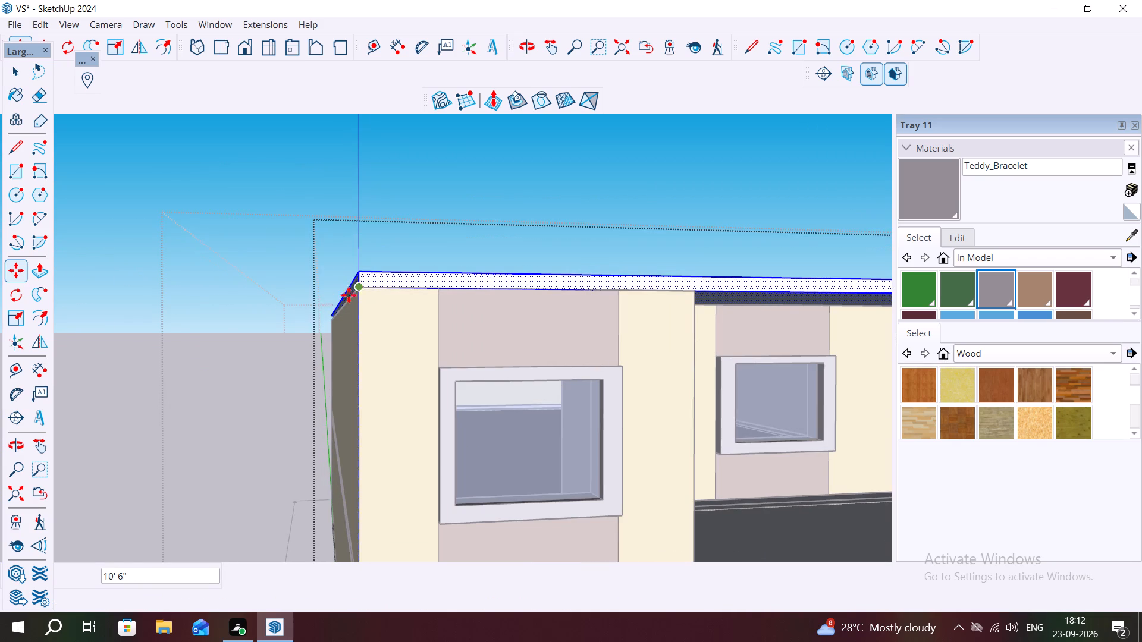
scroll(296, 305, "down", 7)
key("space")
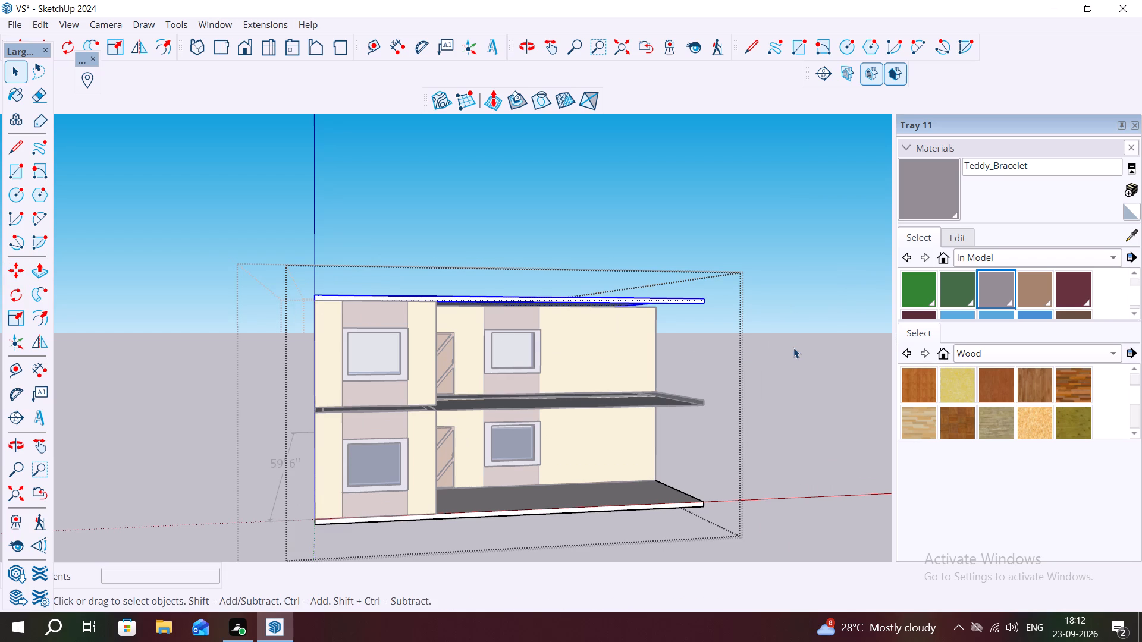
left_click(789, 343)
Inspect the roof slab's top, overhang and underside where it meets the second-storey walls from several angles.
middle_click_drag(605, 307, 586, 326)
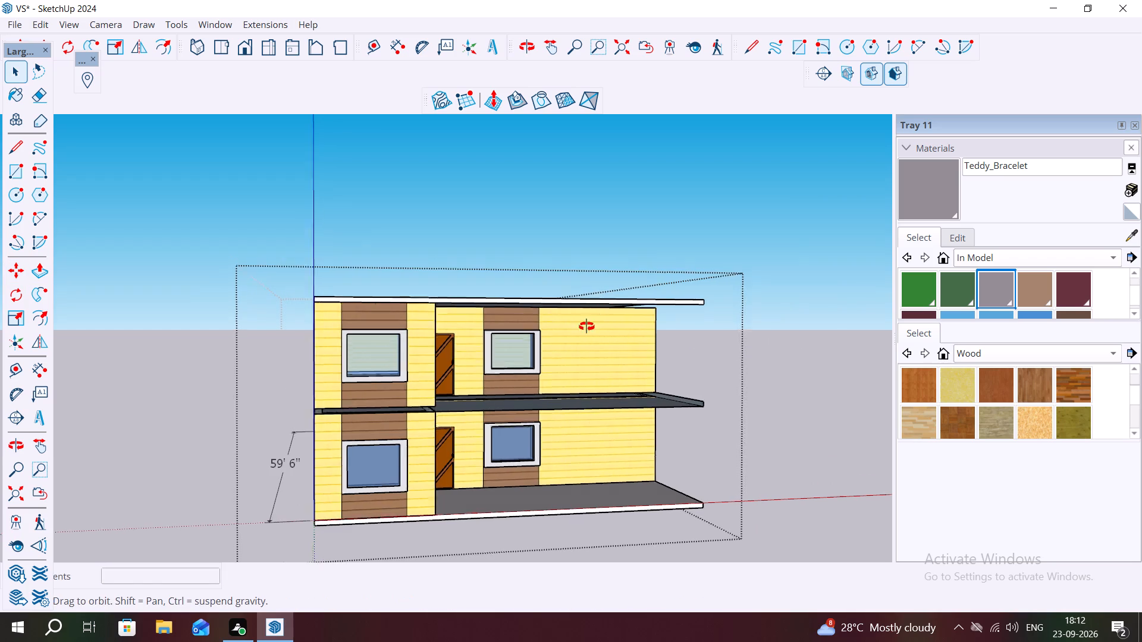
middle_click_drag(586, 326, 509, 322)
scroll(501, 312, "up", 6)
middle_click_drag(508, 322, 509, 321)
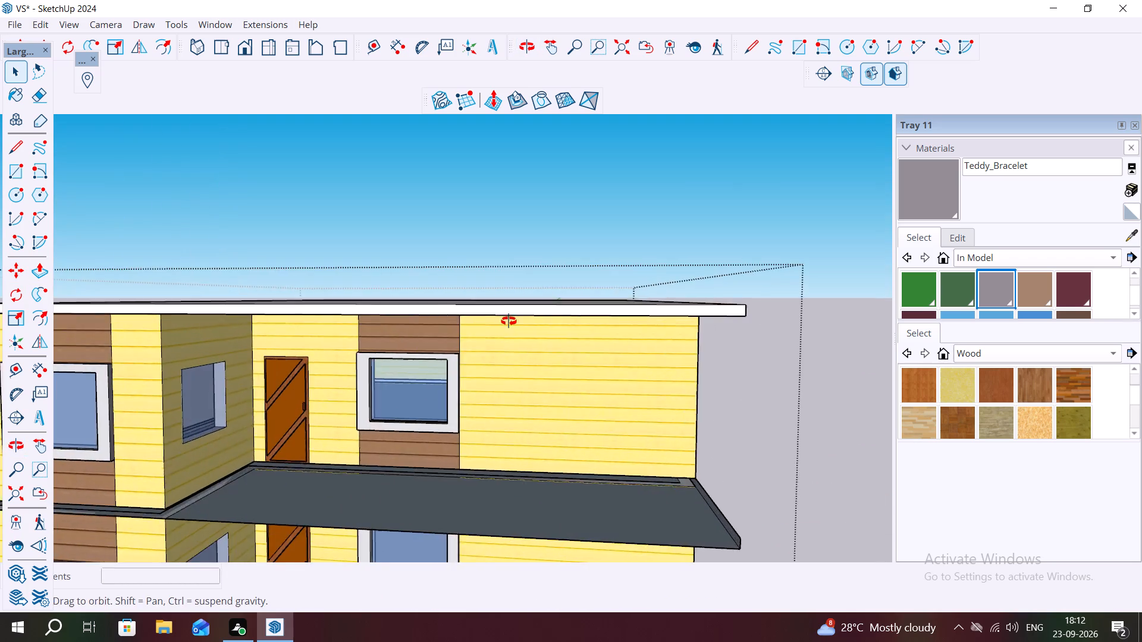
middle_click_drag(509, 321, 506, 257)
scroll(515, 339, "up", 11)
middle_click_drag(586, 357, 585, 407)
scroll(585, 407, "up", 1)
scroll(585, 403, "down", 13)
middle_click_drag(673, 467, 666, 470)
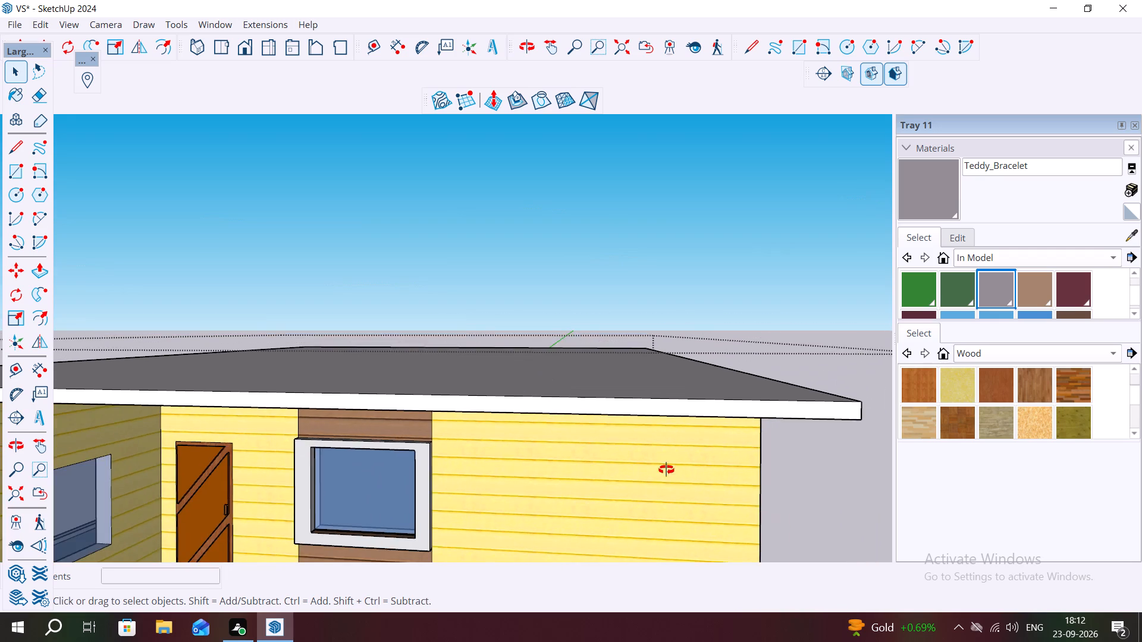
middle_click_drag(666, 470, 237, 370)
scroll(231, 389, "down", 10)
middle_click_drag(527, 376, 601, 484)
scroll(542, 350, "up", 3)
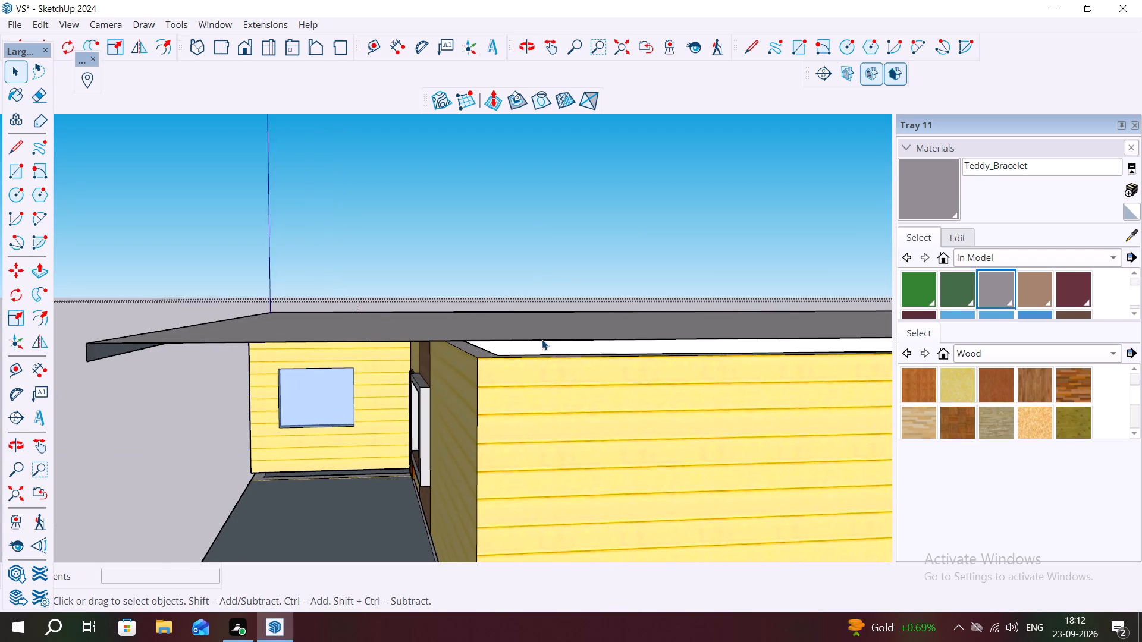
scroll(542, 339, "up", 1)
middle_click_drag(376, 385, 429, 290)
middle_click(429, 290)
middle_click_drag(435, 319, 451, 345)
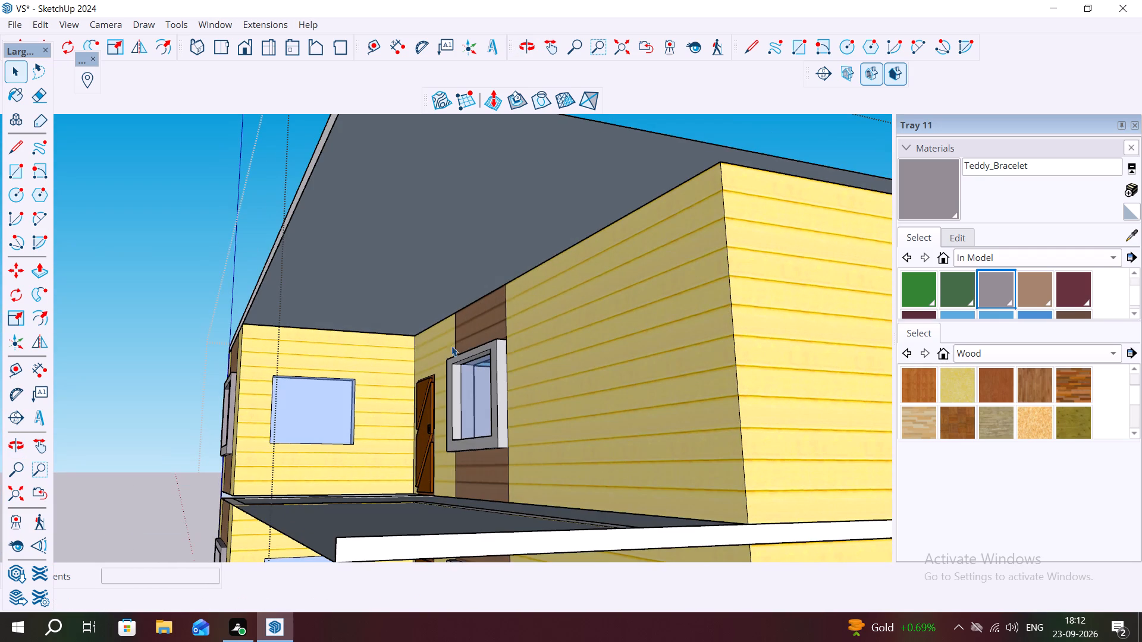
Open the roof slab for editing and Push/Pull its underside face by 6".
left_click(386, 234)
double_click(443, 200)
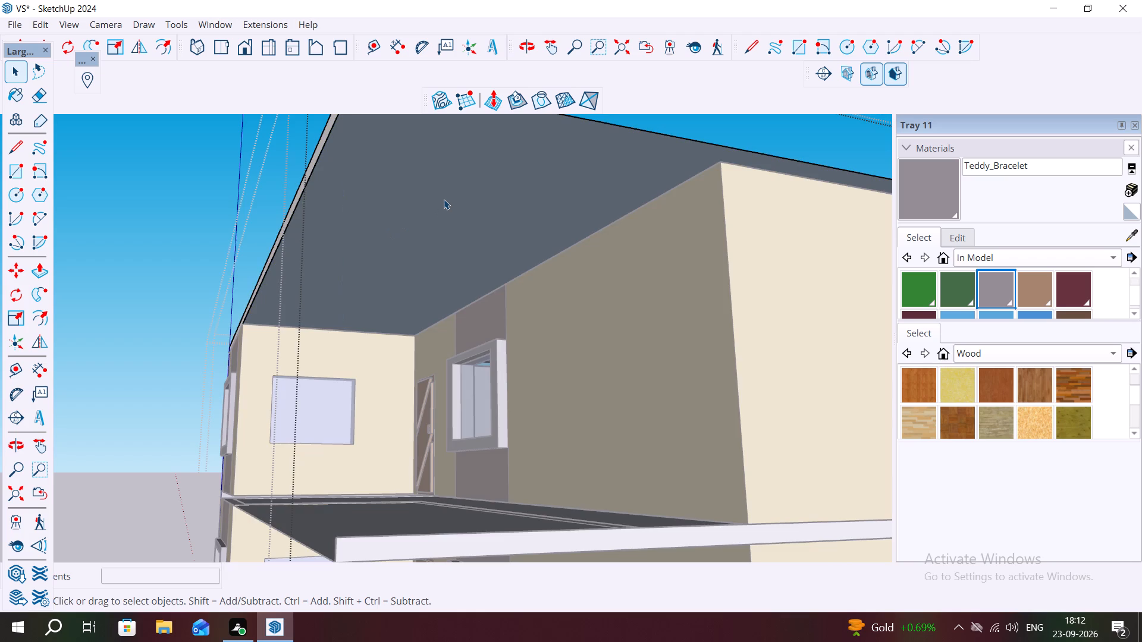
left_click(444, 196)
key("p")
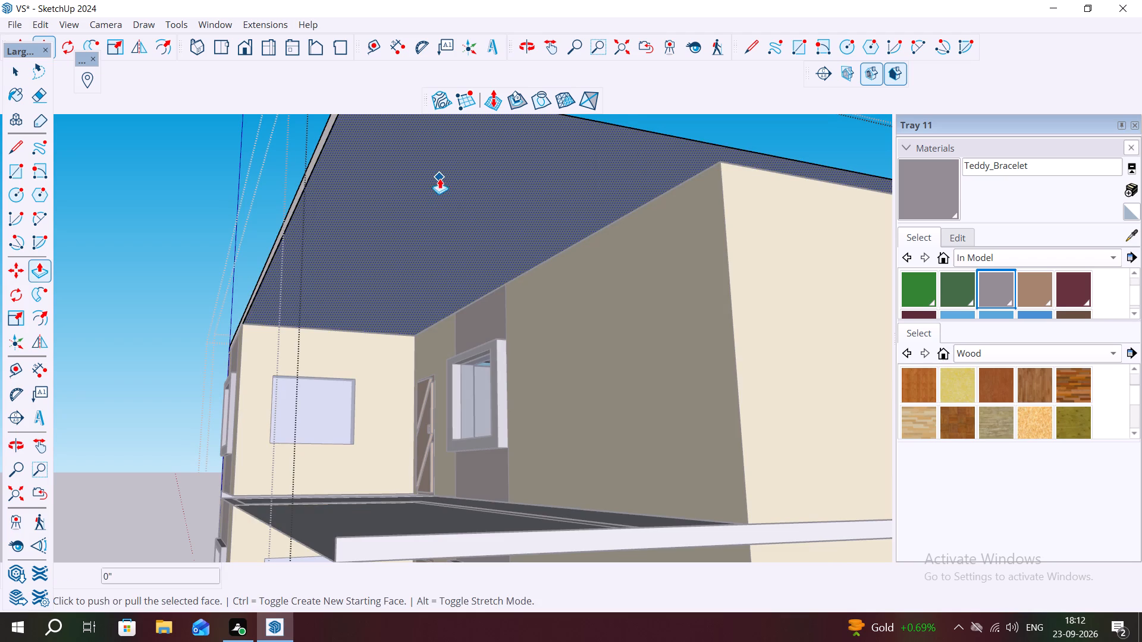
left_click(440, 178)
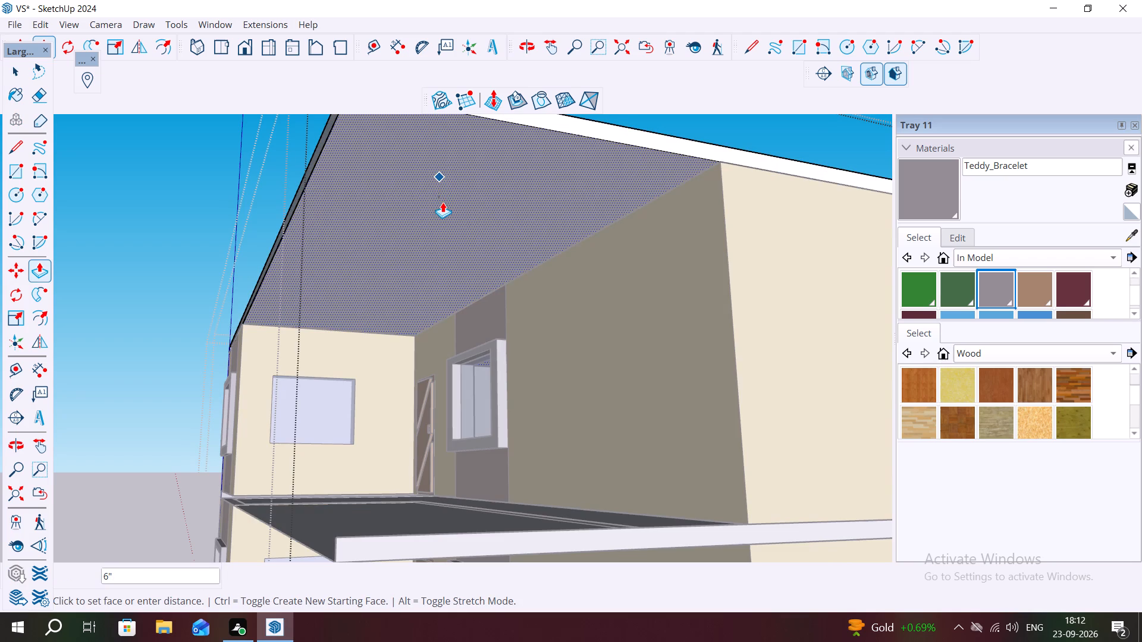
type("6\"")
key("Return")
middle_click_drag(468, 182, 525, 274)
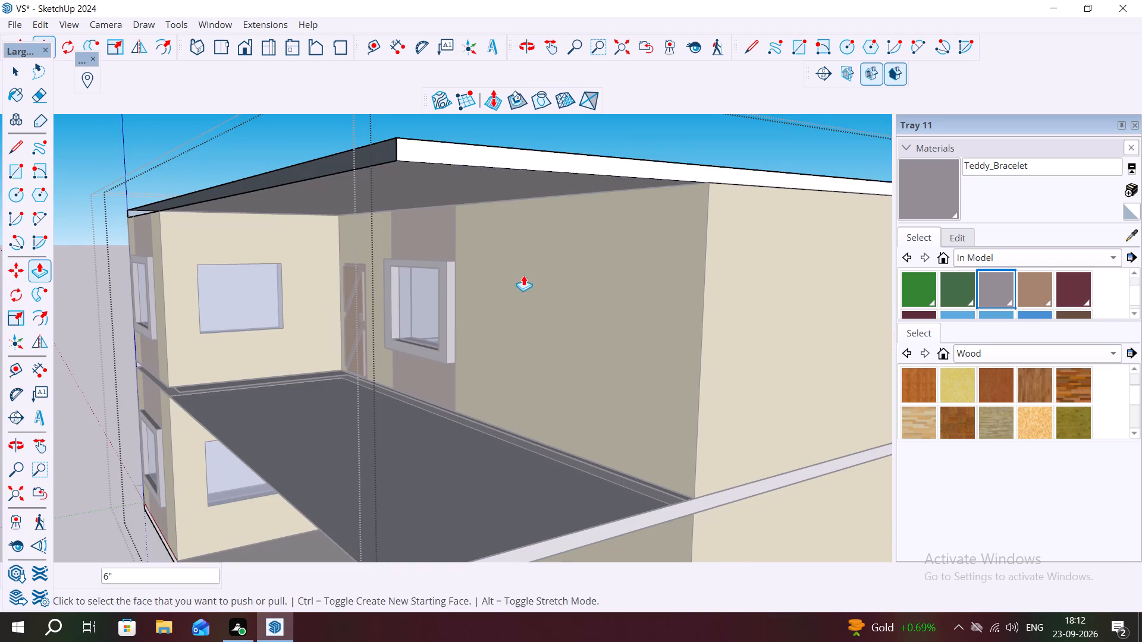
key("space")
Examine the roof slab's underside, front edge and overhang along with the middle slab below it.
middle_click_drag(331, 150, 491, 249)
middle_click_drag(499, 269, 531, 89)
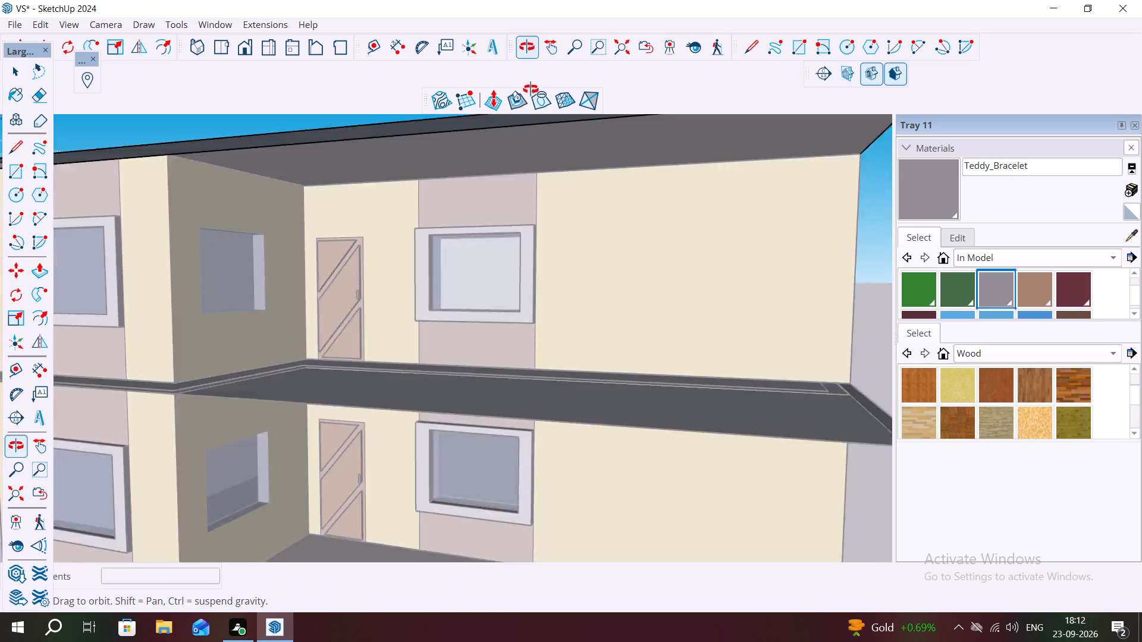
middle_click_drag(531, 89, 537, 56)
scroll(515, 167, "down", 6)
middle_click_drag(503, 197, 538, 262)
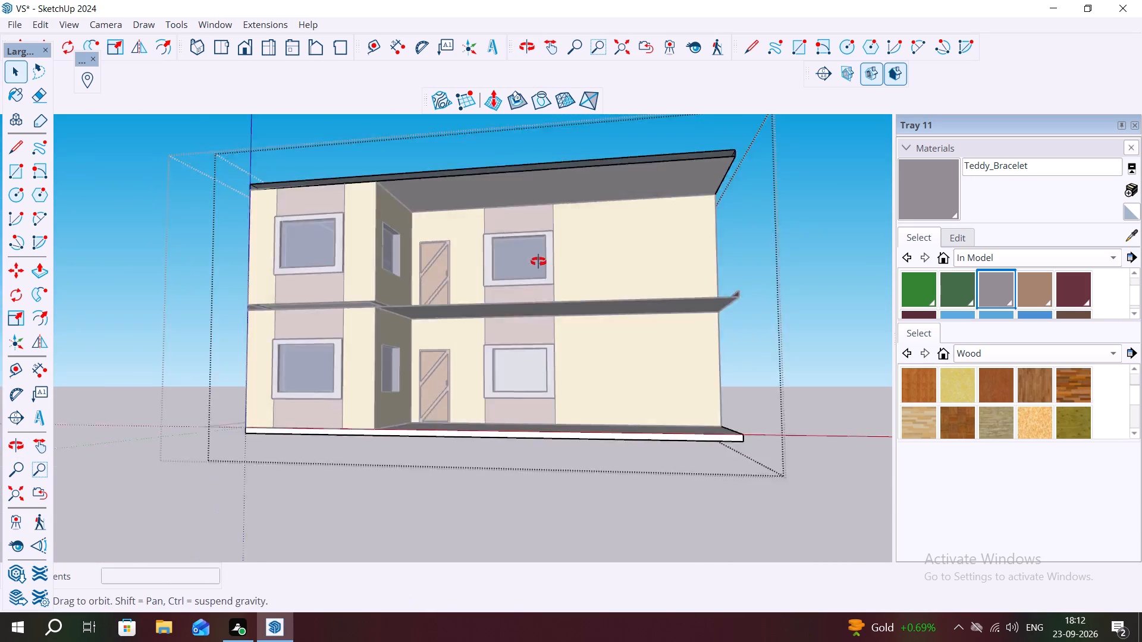
middle_click_drag(538, 262, 539, 265)
scroll(463, 181, "up", 7)
middle_click_drag(477, 210, 492, 256)
scroll(476, 211, "down", 6)
key("space")
middle_click_drag(311, 216, 341, 298)
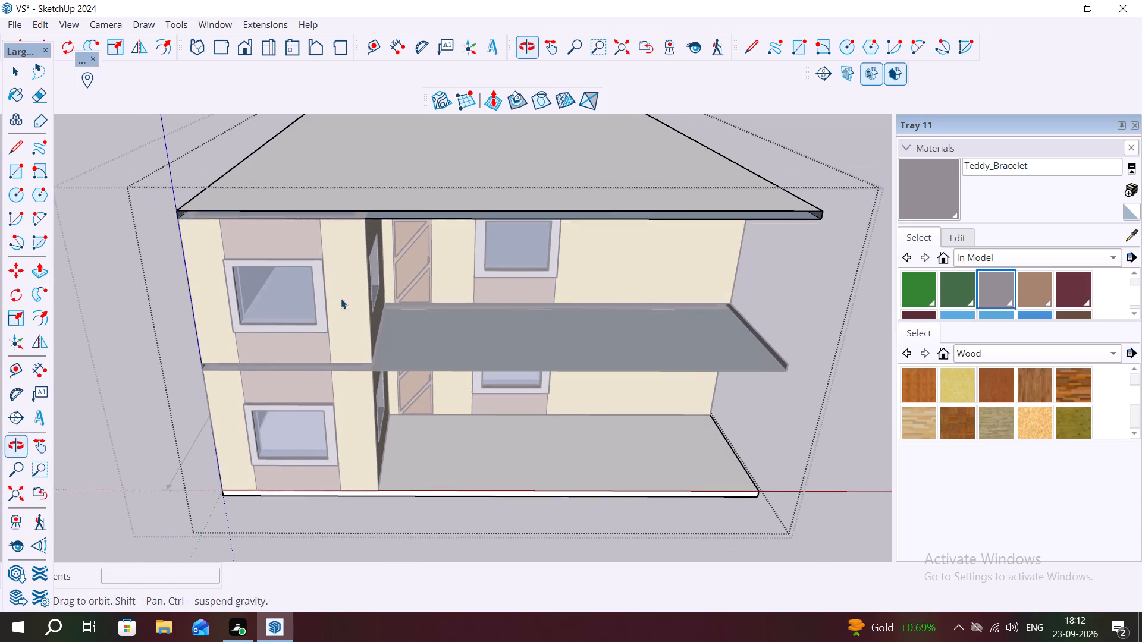
middle_click_drag(341, 298, 347, 300)
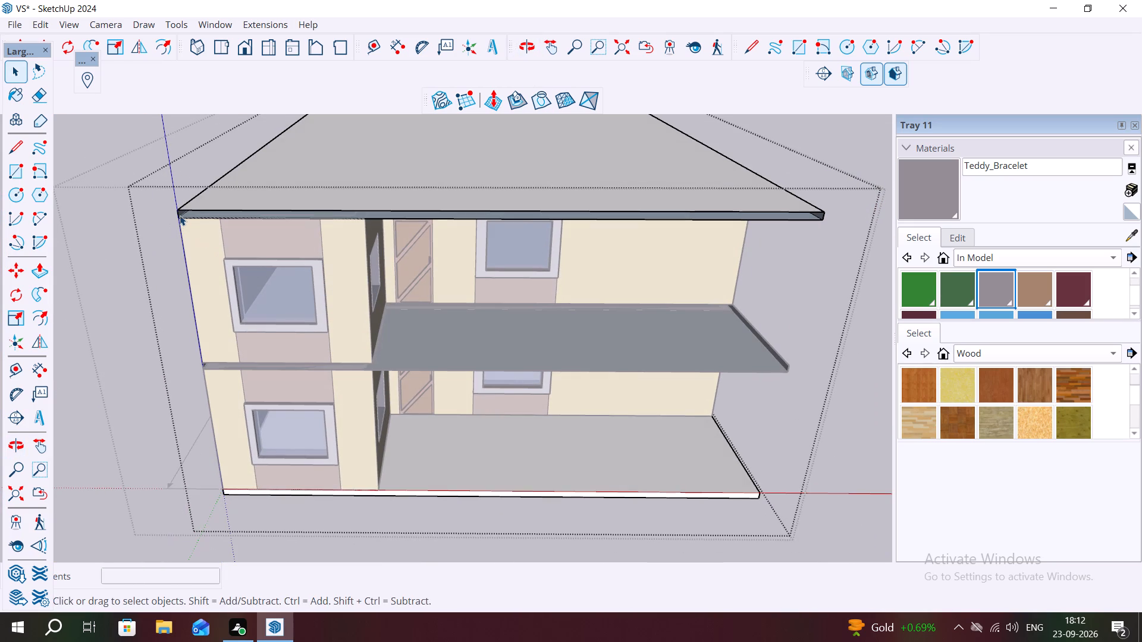
Draw a rectangle of 39' 6" by about 5 5/8" across the roof slab's open front edge, corner to corner.
key("r")
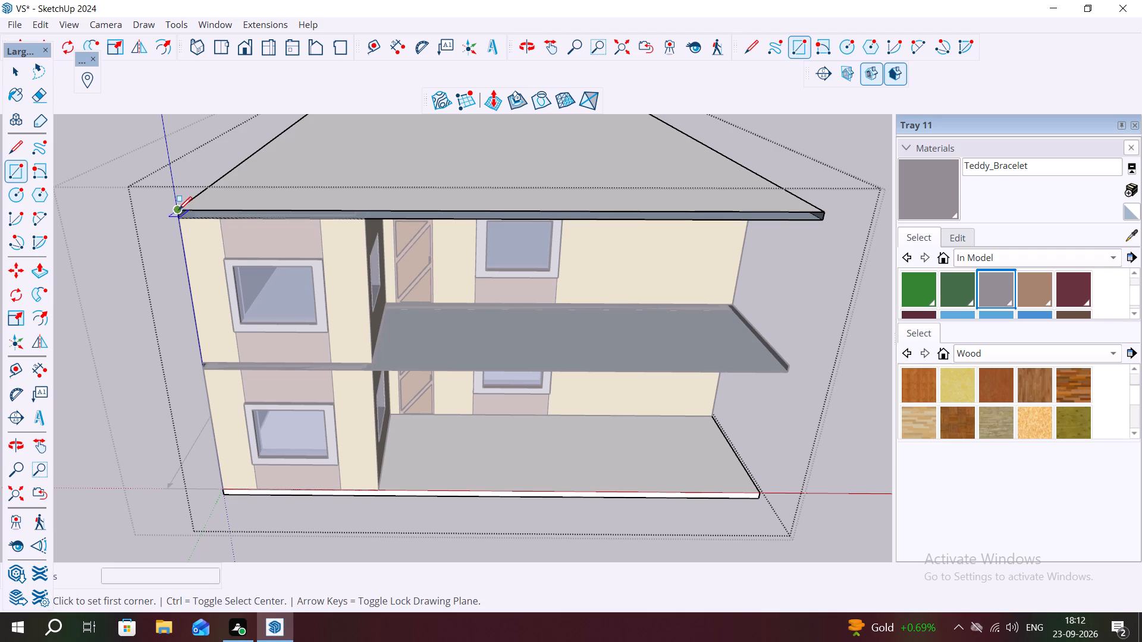
scroll(175, 210, "up", 8)
left_click(175, 211)
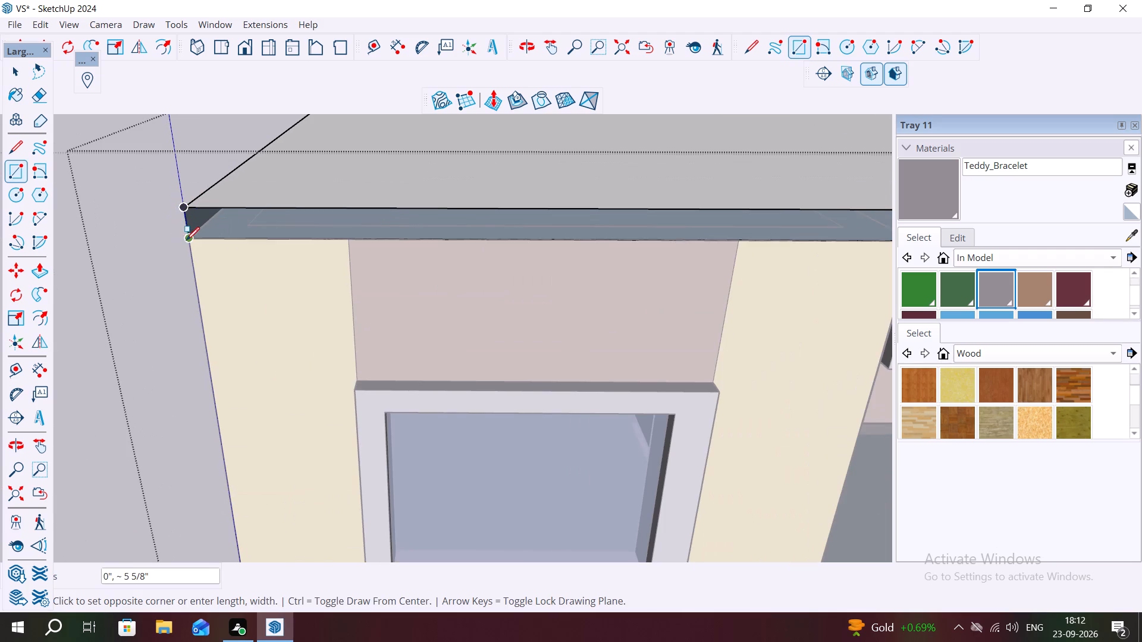
scroll(184, 240, "down", 6)
scroll(281, 249, "down", 6)
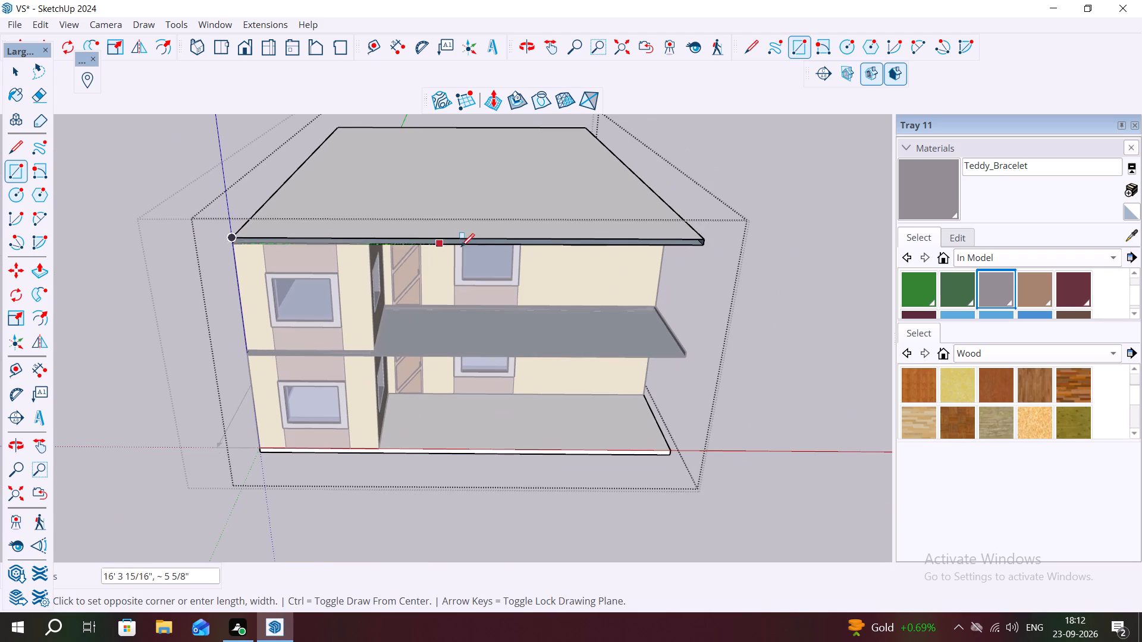
left_click(705, 246)
left_click(704, 247)
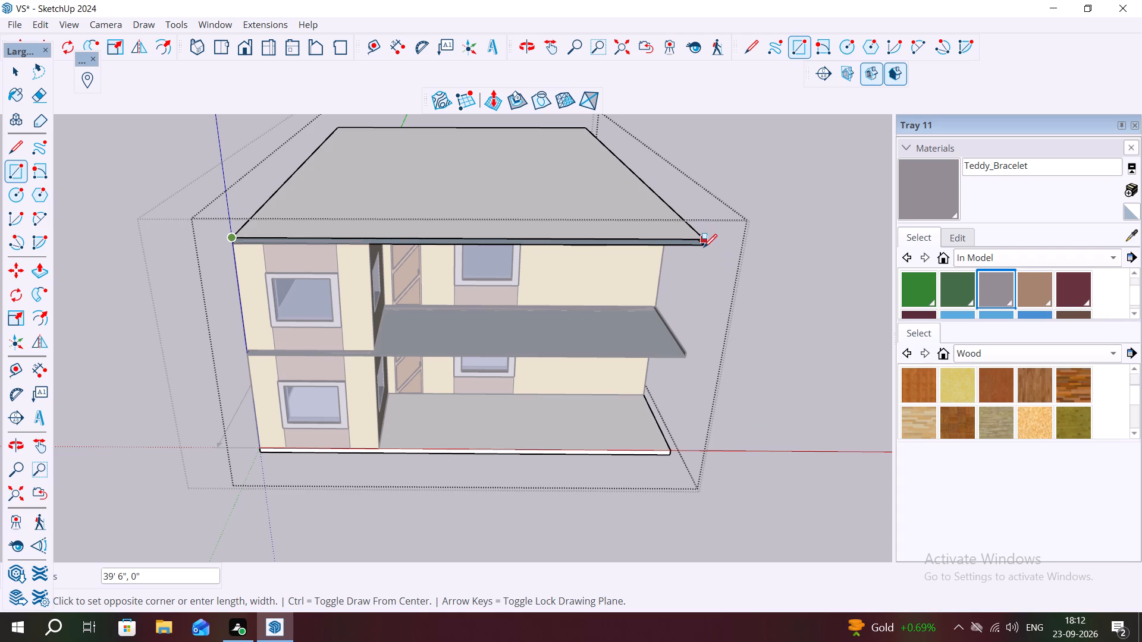
scroll(699, 243, "up", 6)
left_click(704, 248)
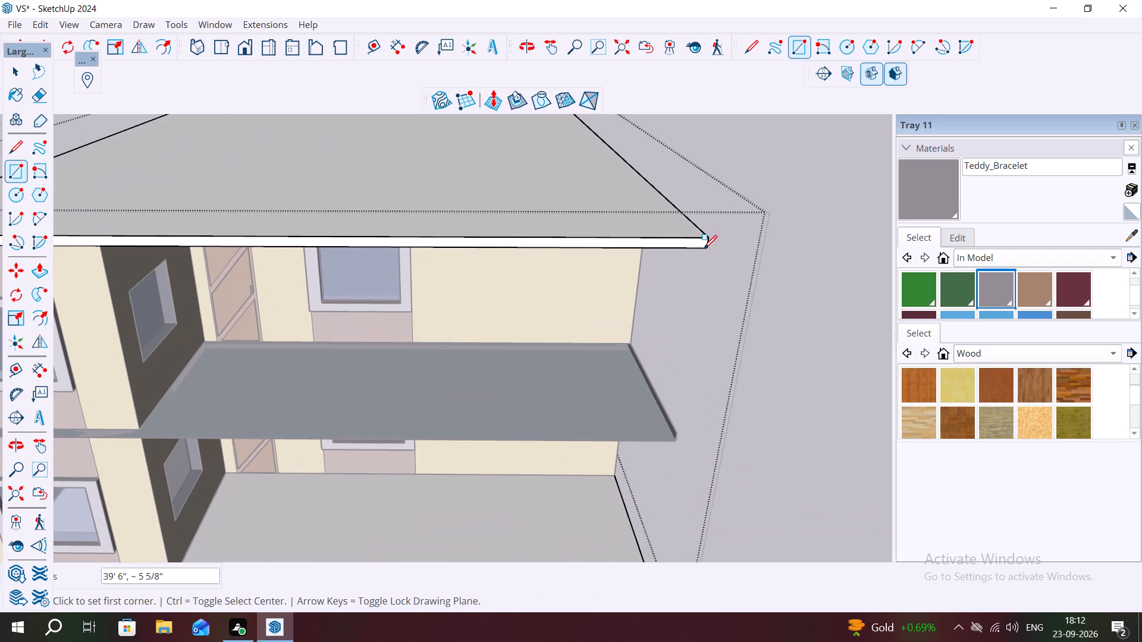
scroll(783, 263, "down", 7)
key("Escape")
key("space")
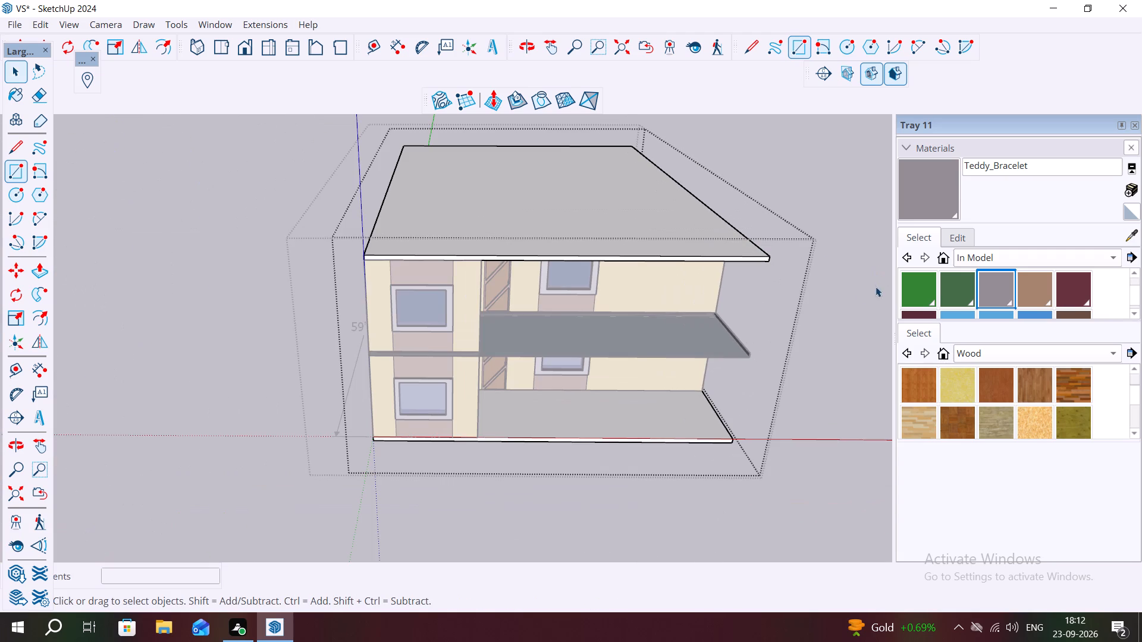
Close the roof slab for editing and return to the enclosing house group.
left_click(772, 348)
left_click(530, 443)
left_click(178, 428)
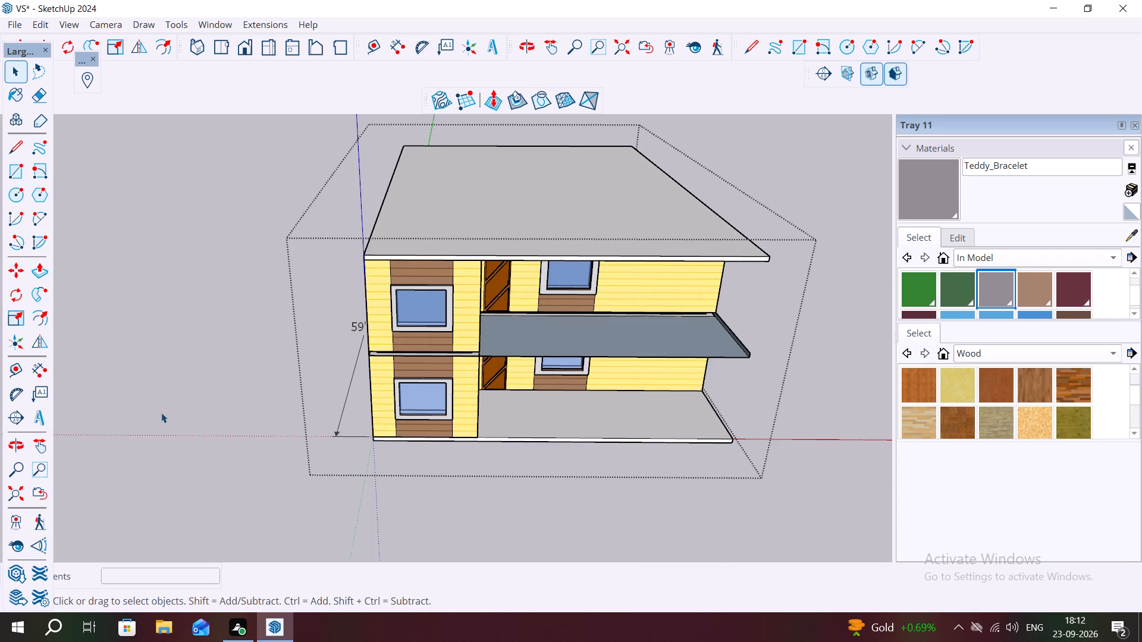
Start drawing a MajRail railing of Type B with 36" rail height and 0" run and perpendicular offsets.
scroll(247, 357, "down", 2)
scroll(355, 266, "down", 2)
scroll(365, 218, "up", 1)
scroll(464, 246, "down", 4)
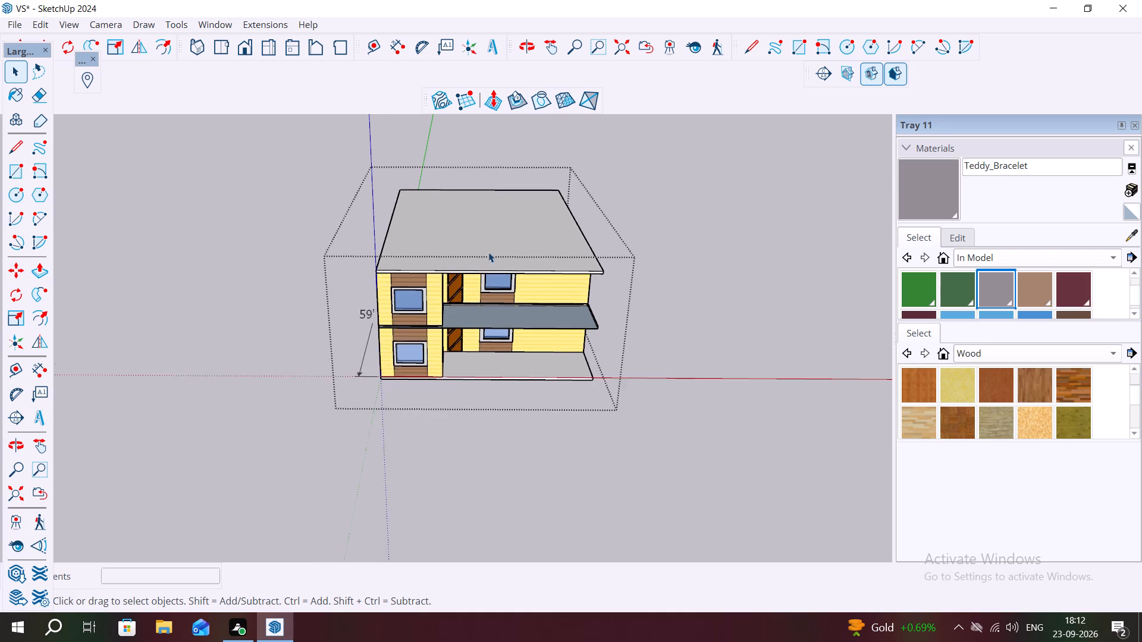
middle_click_drag(572, 284, 469, 354)
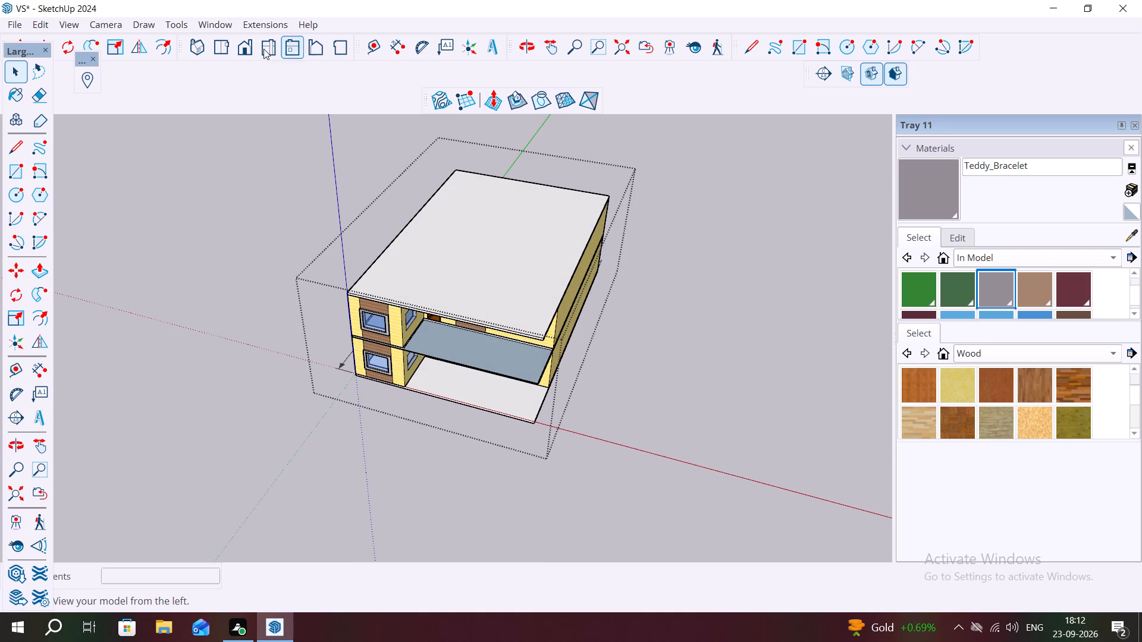
left_click(244, 47)
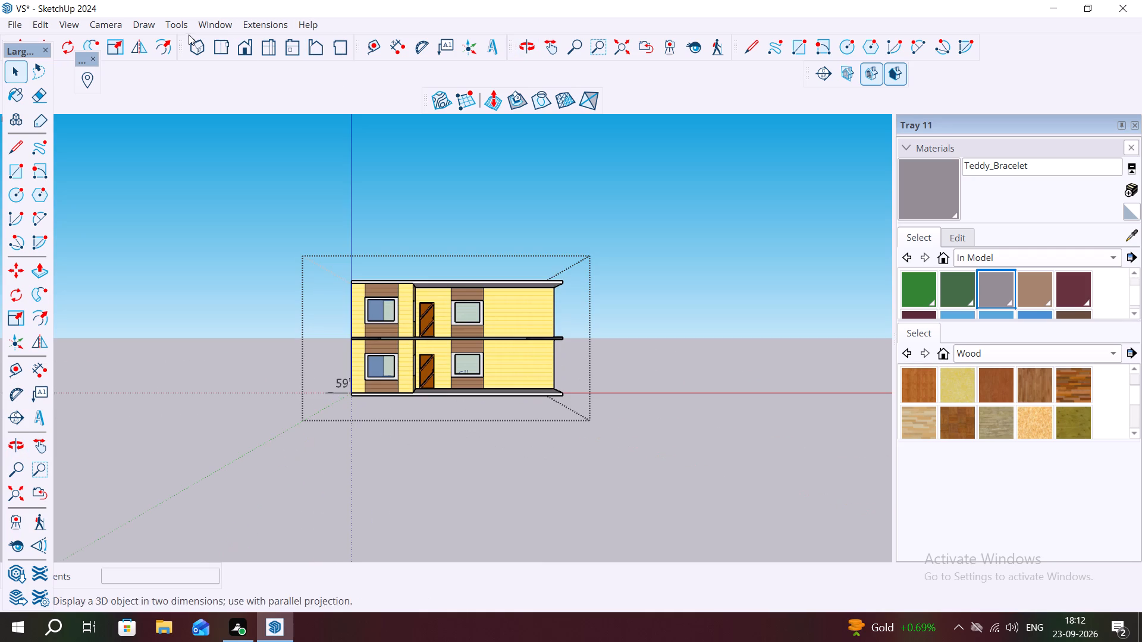
left_click(283, 24)
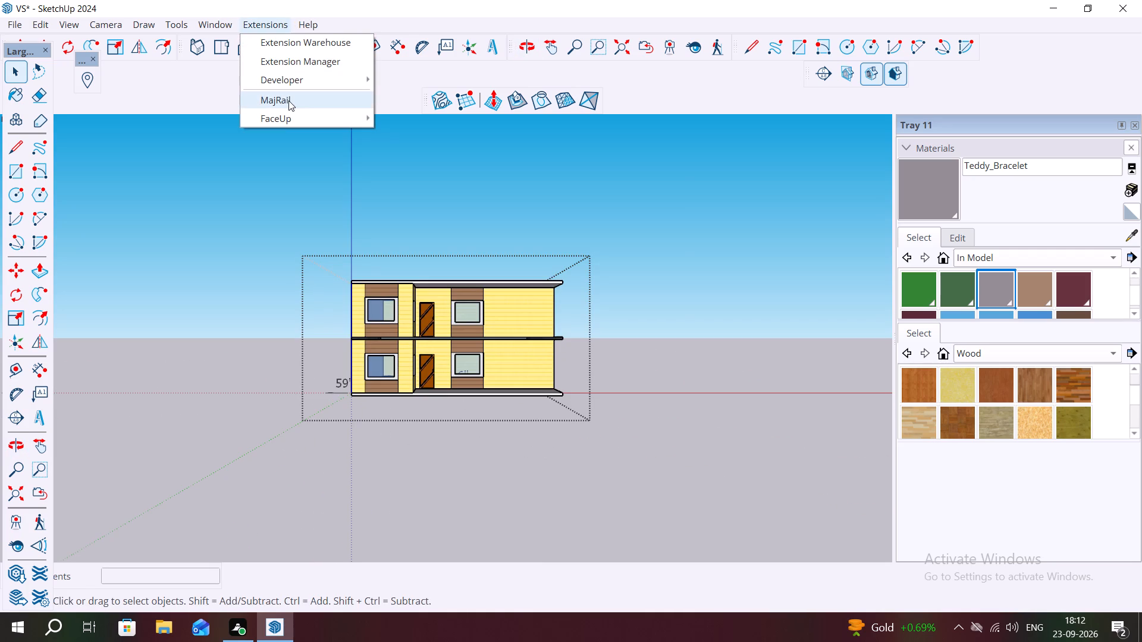
left_click(288, 100)
left_click(242, 433)
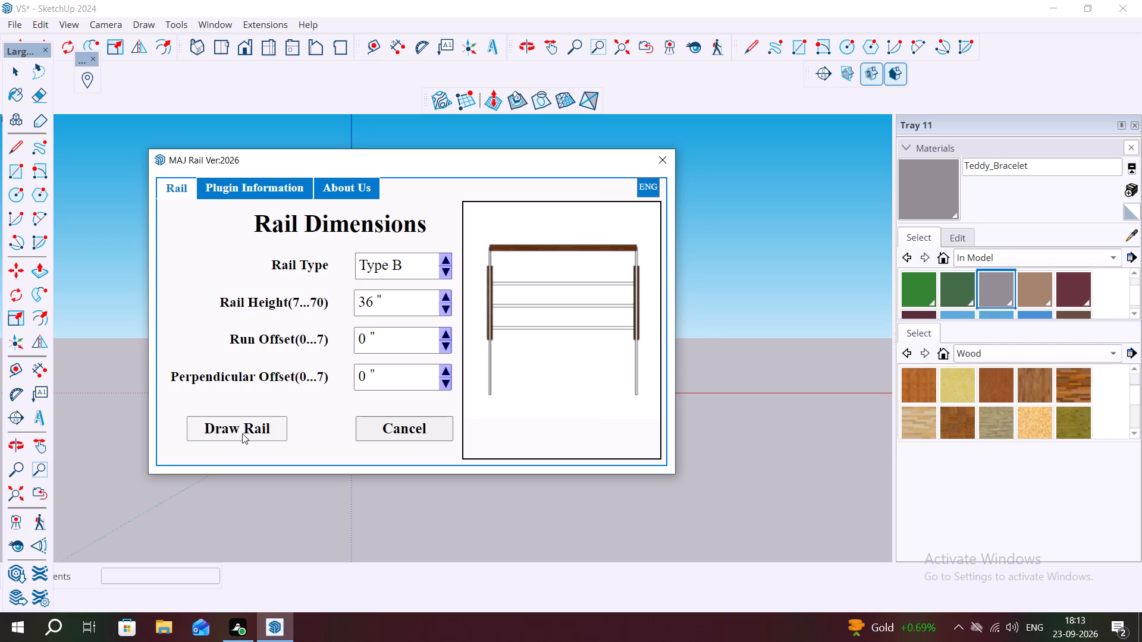
Set the first rail pole at the roof slab's rear corner and run a 6X pole series along the 59' 6" side edge to the front corner.
middle_click_drag(374, 279, 542, 332)
scroll(409, 218, "up", 2)
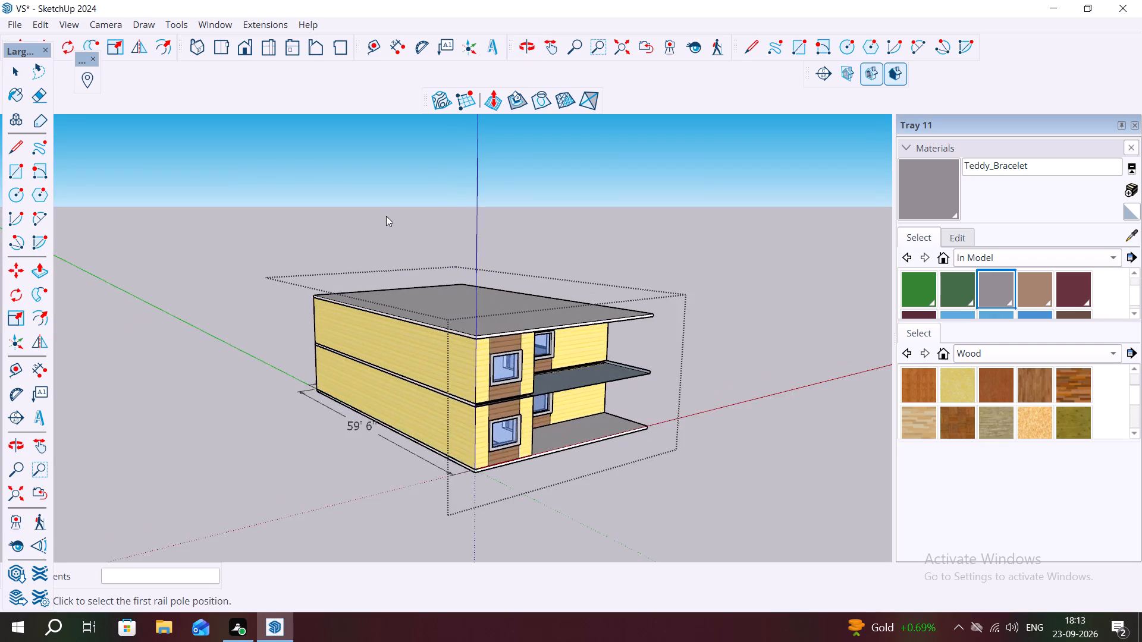
scroll(386, 216, "up", 3)
middle_click_drag(357, 273, 405, 377)
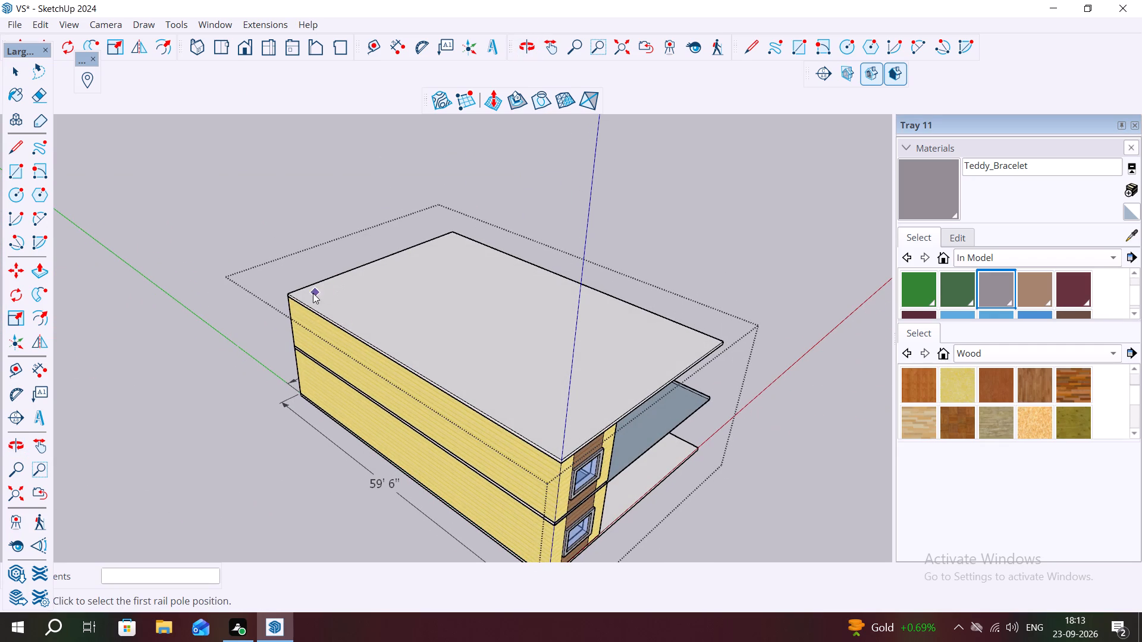
scroll(306, 289, "up", 10)
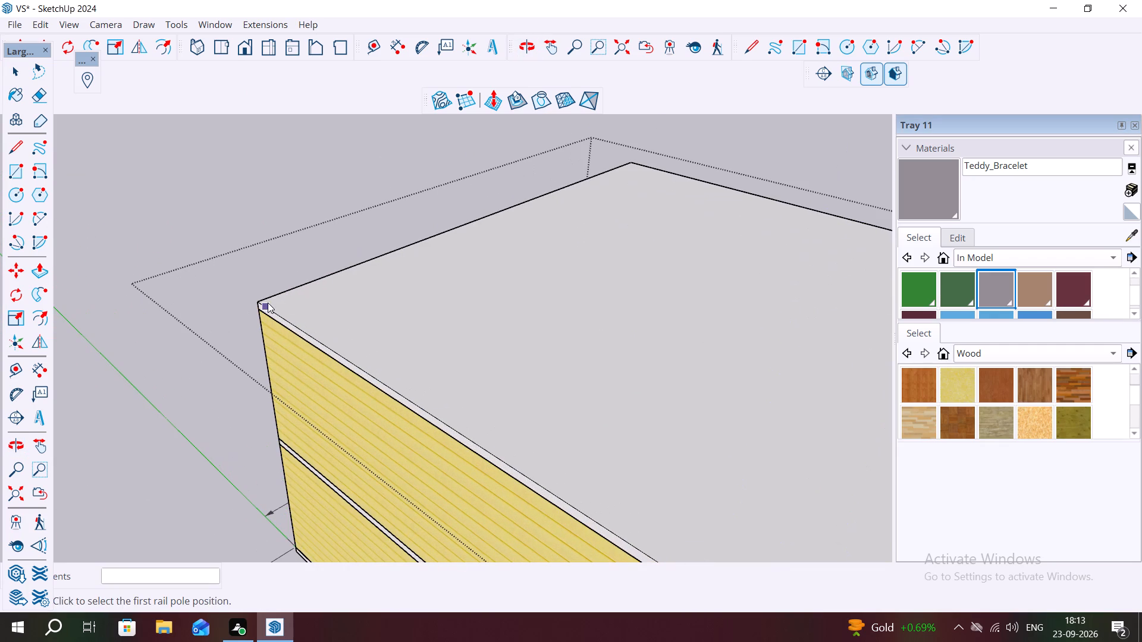
left_click(262, 300)
scroll(188, 257, "down", 4)
scroll(304, 297, "down", 2)
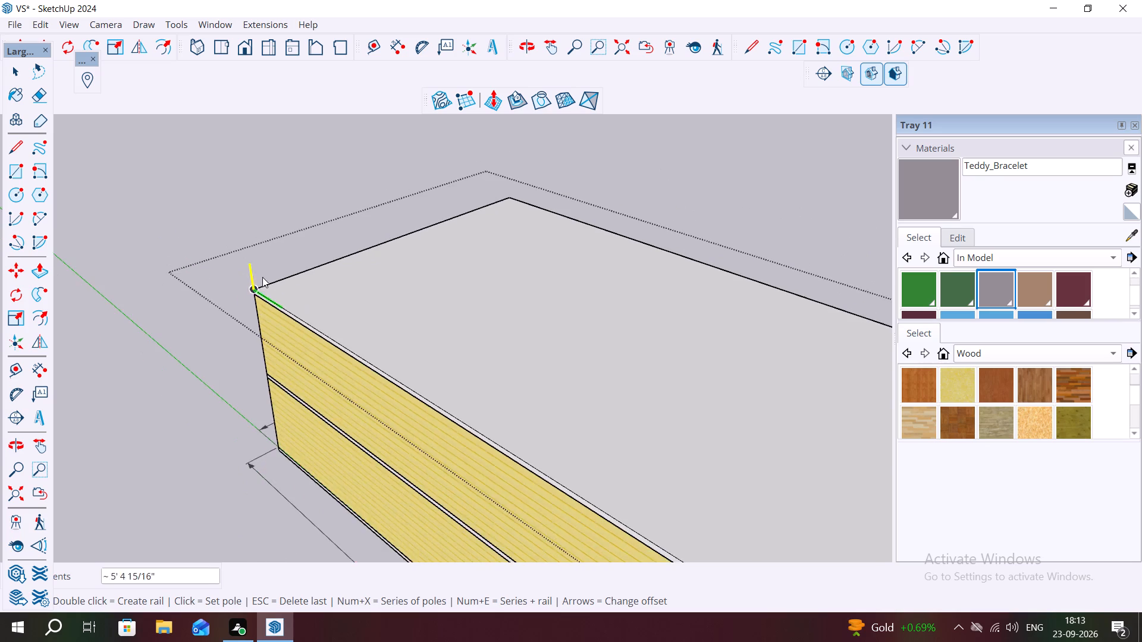
scroll(262, 277, "down", 6)
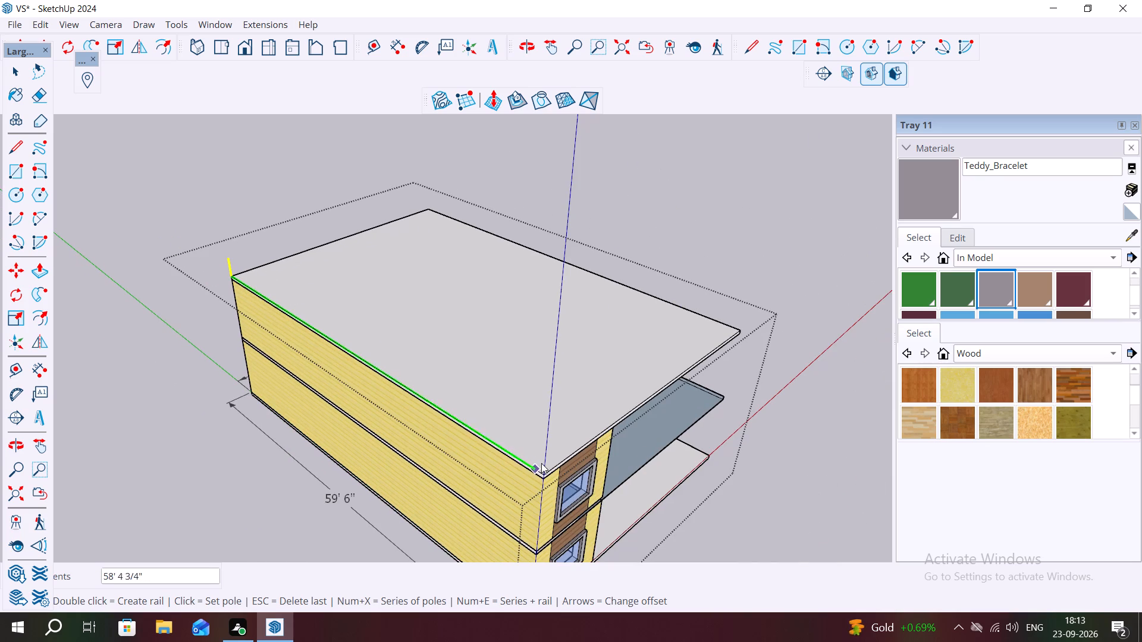
left_click(547, 475)
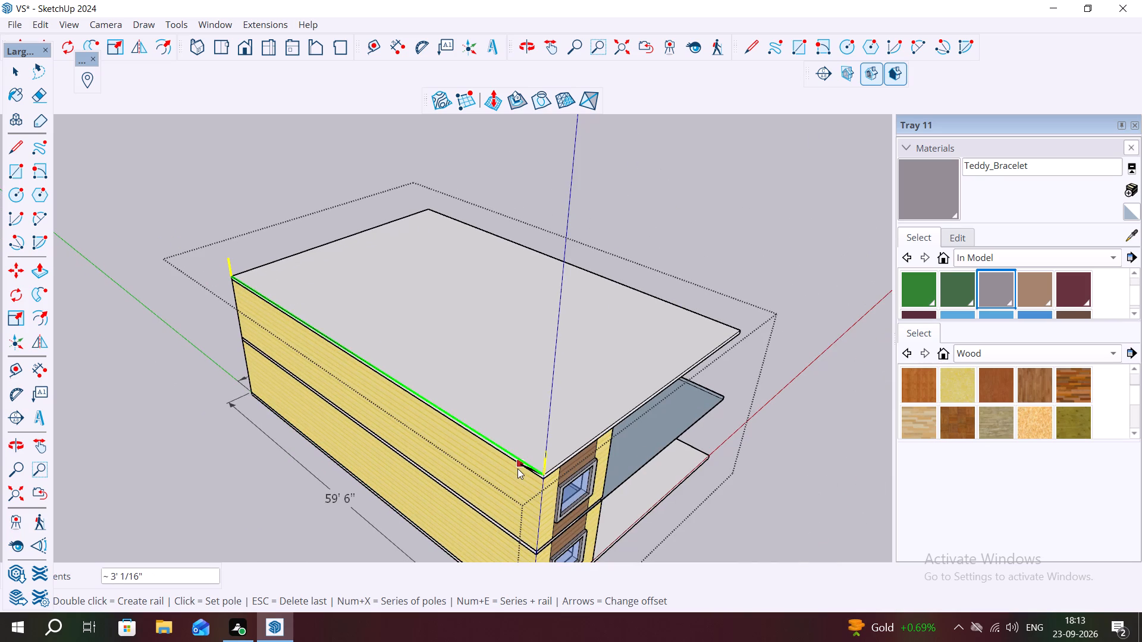
key("Escape")
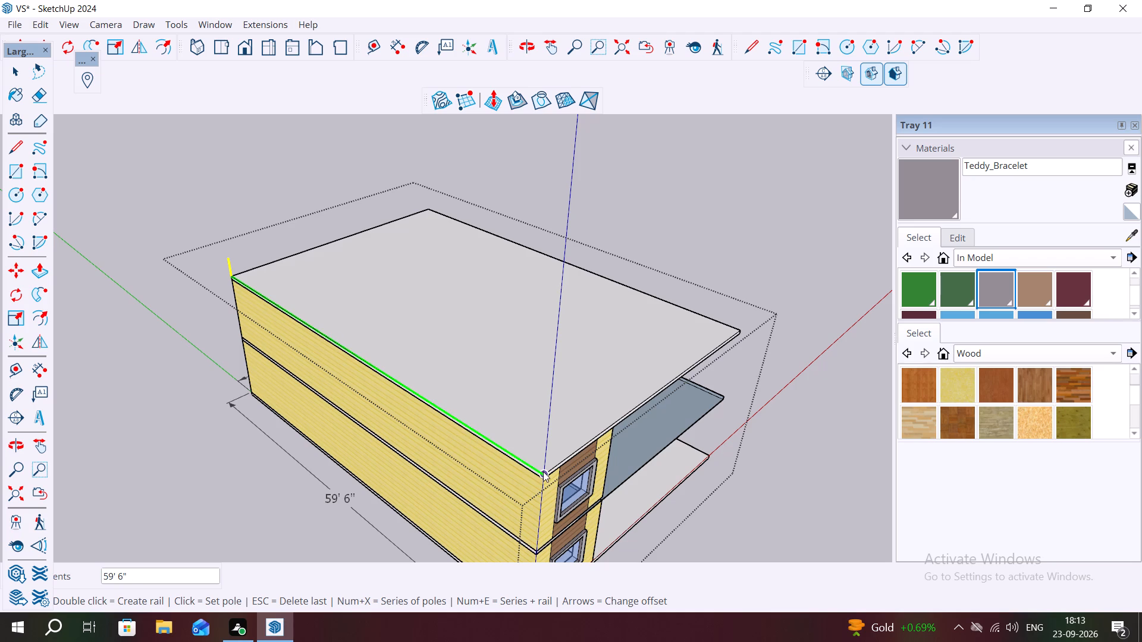
key("6")
key("x")
key("Return")
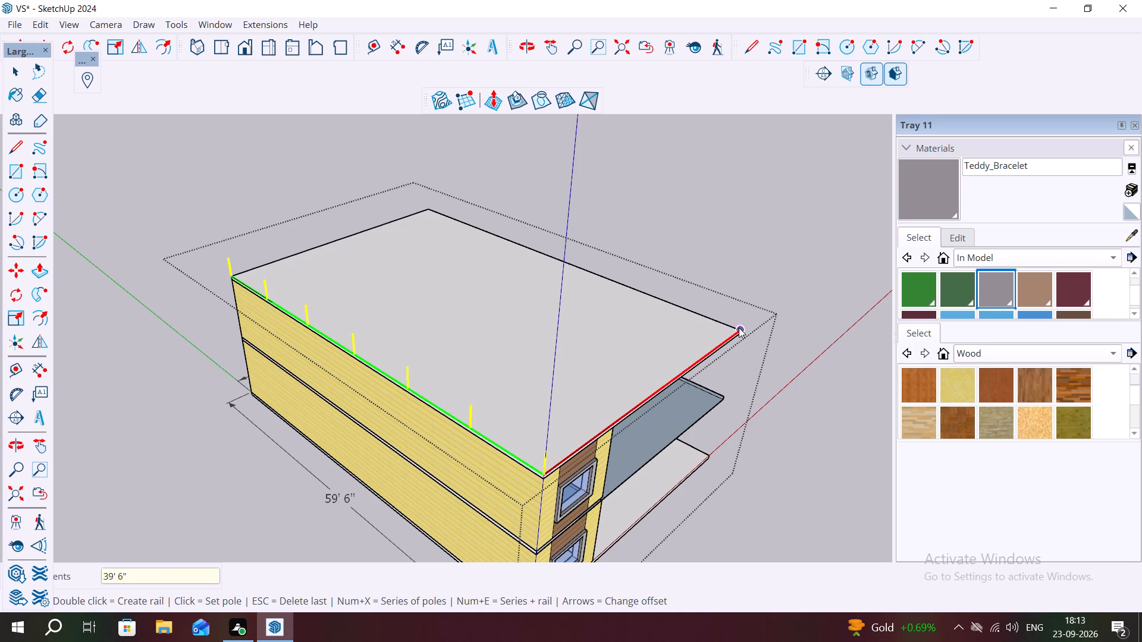
Add a 4X pole series along the roof's 39' 6" front edge and a 6X series along the opposite 59' 6" edge.
key("4")
key("x")
key("Return")
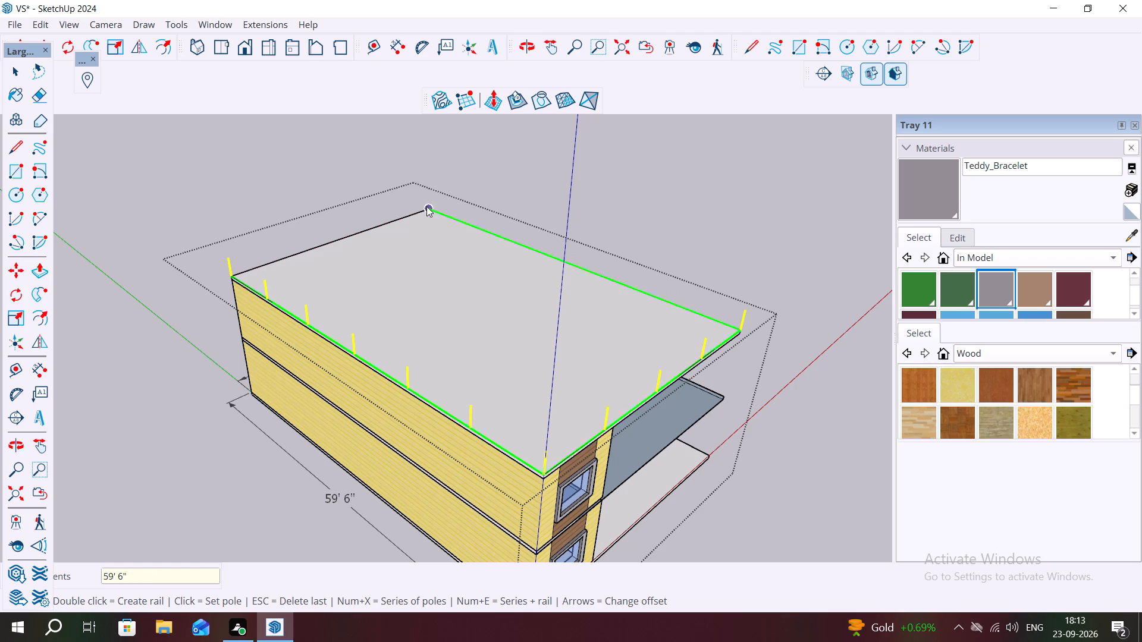
key("6")
key("x")
key("Return")
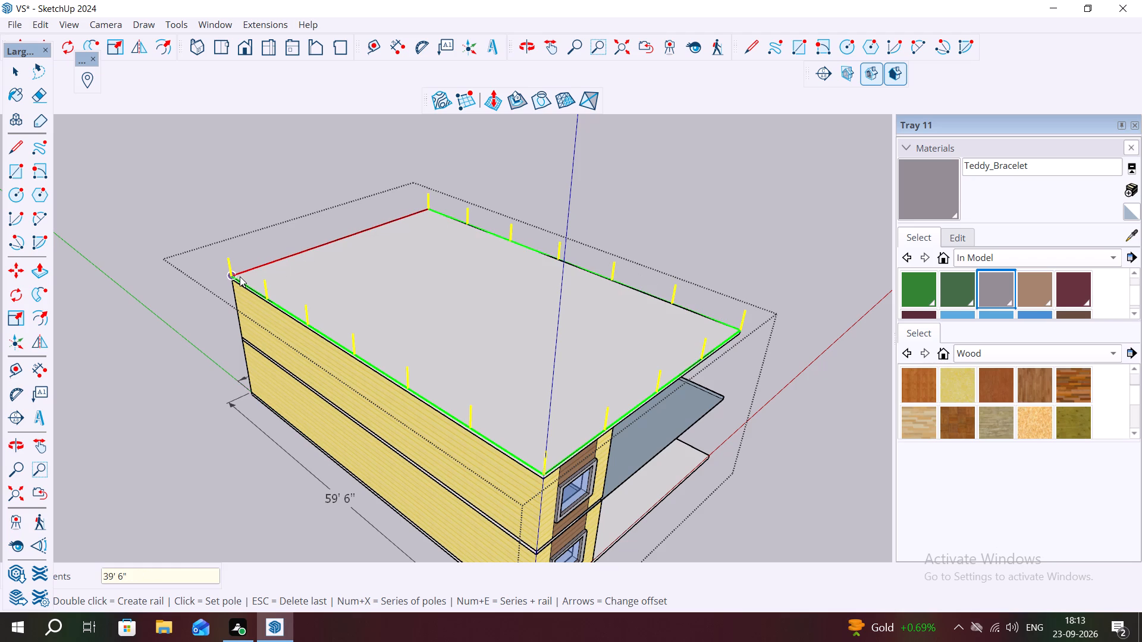
Close the pole run with a 4X series along the roof's 39' 6" rear edge and create the railing.
type("4X")
key("space")
key("Return")
key("Return")
key("Return")
key("Return")
key("4")
key("x")
key("Return")
key("Return")
key("Return")
key("Return")
key("Return")
key("Return")
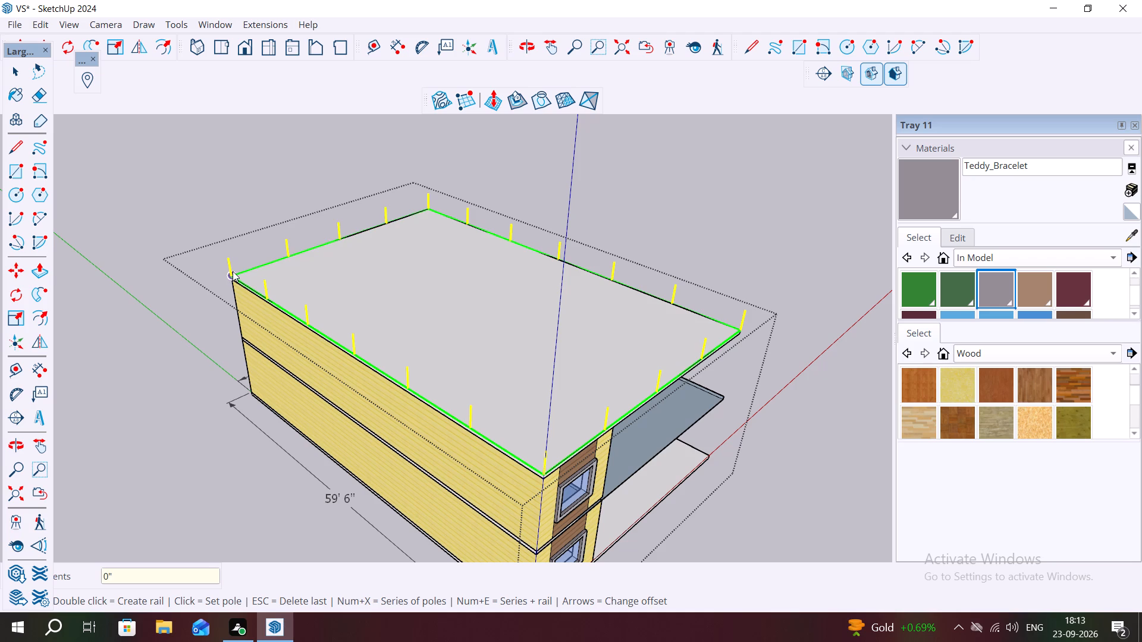
key("Return")
triple_click(234, 270)
middle_click_drag(229, 270, 362, 314)
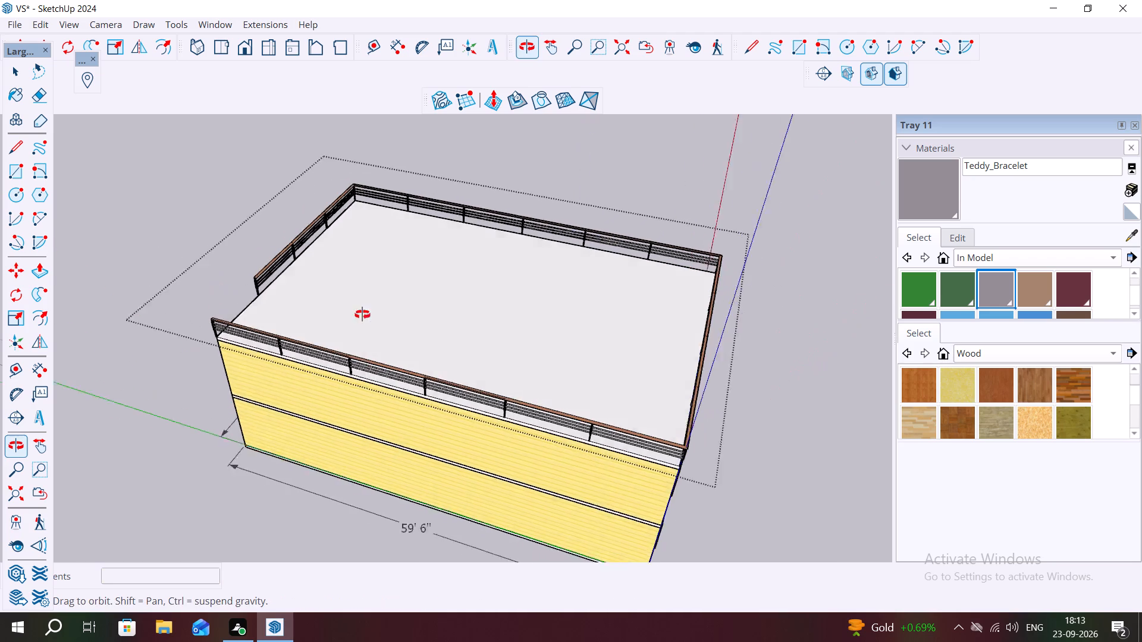
middle_click_drag(362, 314, 372, 316)
middle_click_drag(225, 304, 280, 297)
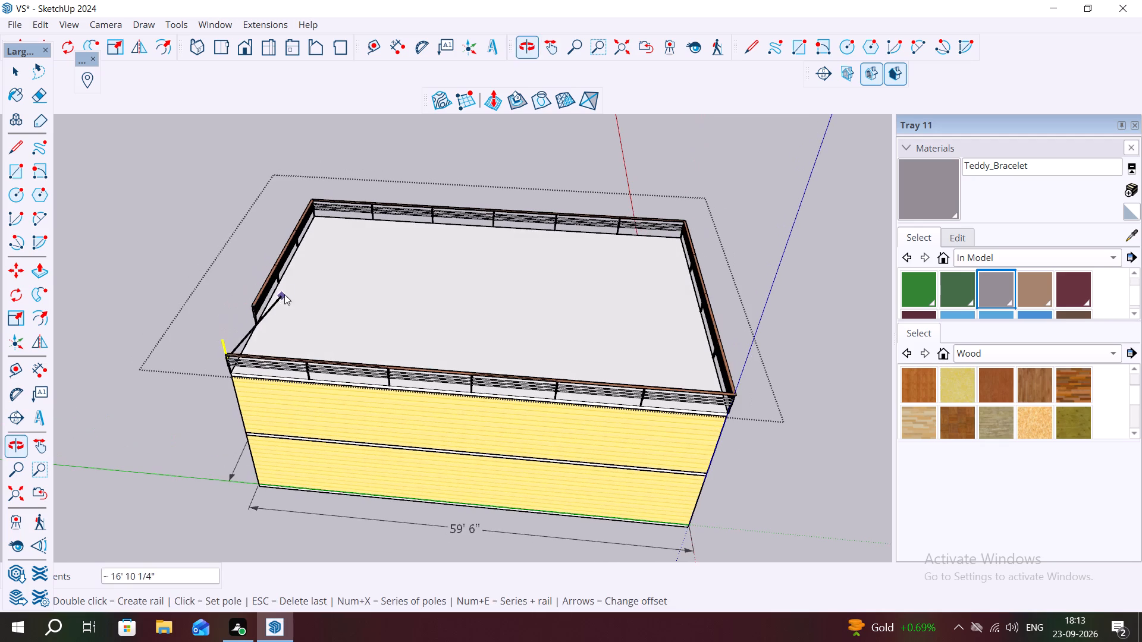
key("Escape")
Create another rail section about 9' 9 1/4" long across the gap in the roof's rear edge, ending at the corner.
scroll(153, 361, "down", 1)
middle_click_drag(162, 365, 476, 363)
middle_click_drag(390, 419, 473, 410)
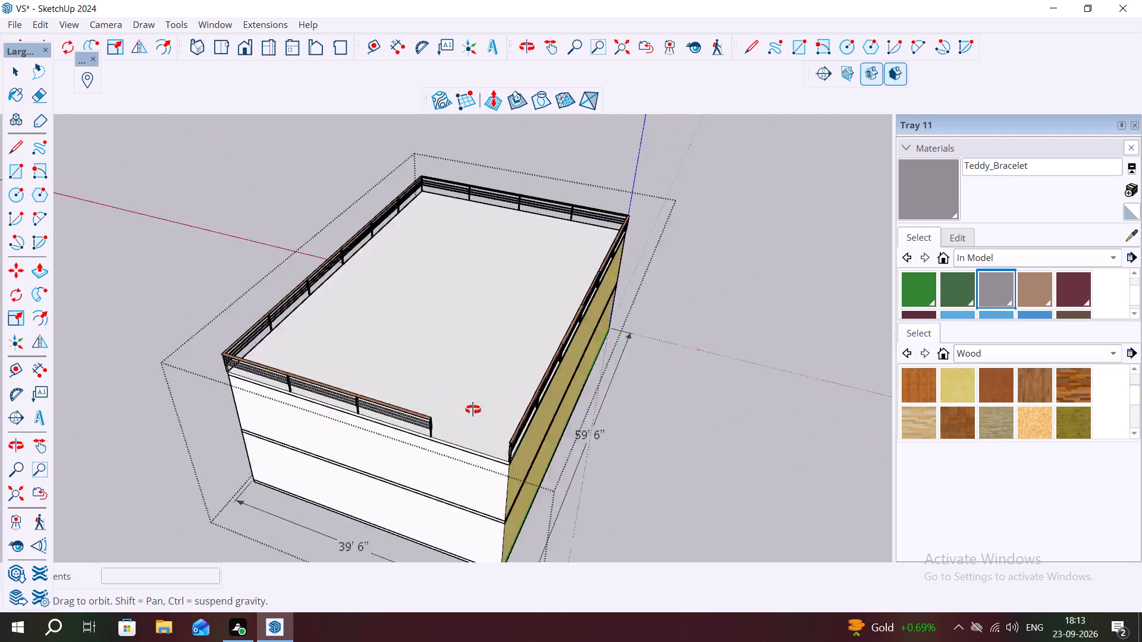
middle_click_drag(473, 410, 523, 351)
left_click(511, 367)
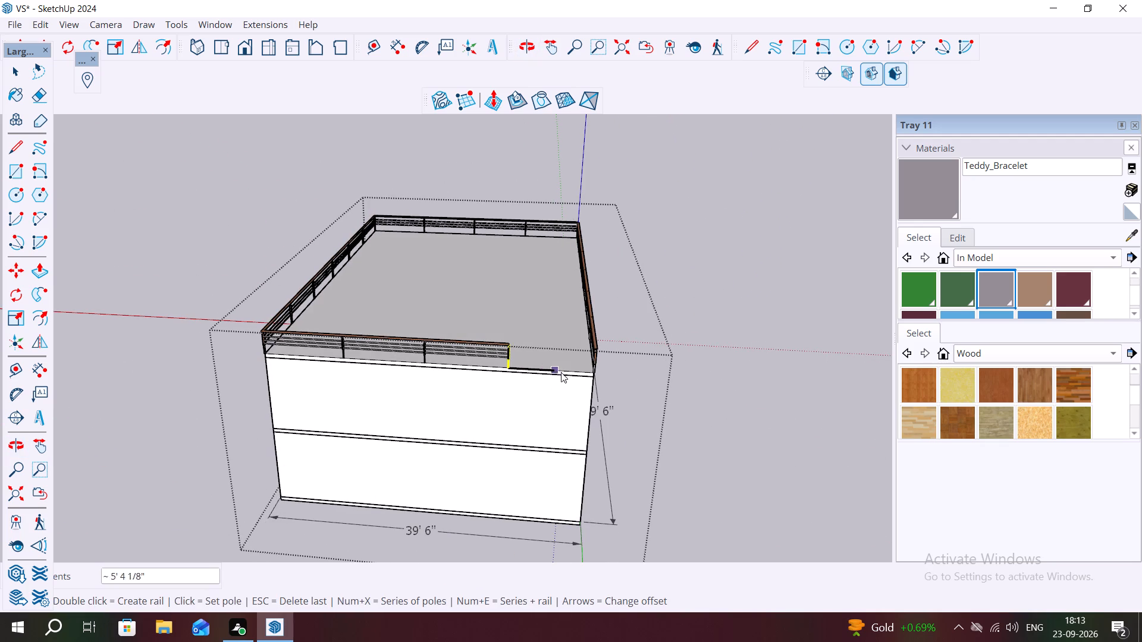
left_click(594, 372)
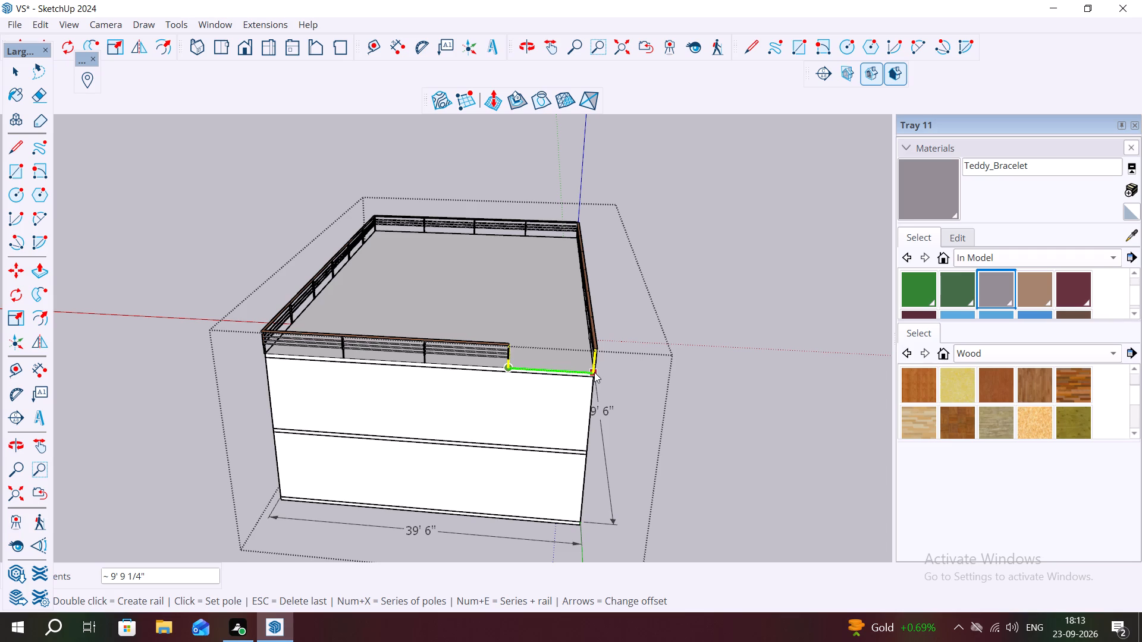
triple_click(594, 372)
key("Escape")
Examine the roof railing from all sides and the open front edge of the middle slab below it.
scroll(732, 435, "down", 5)
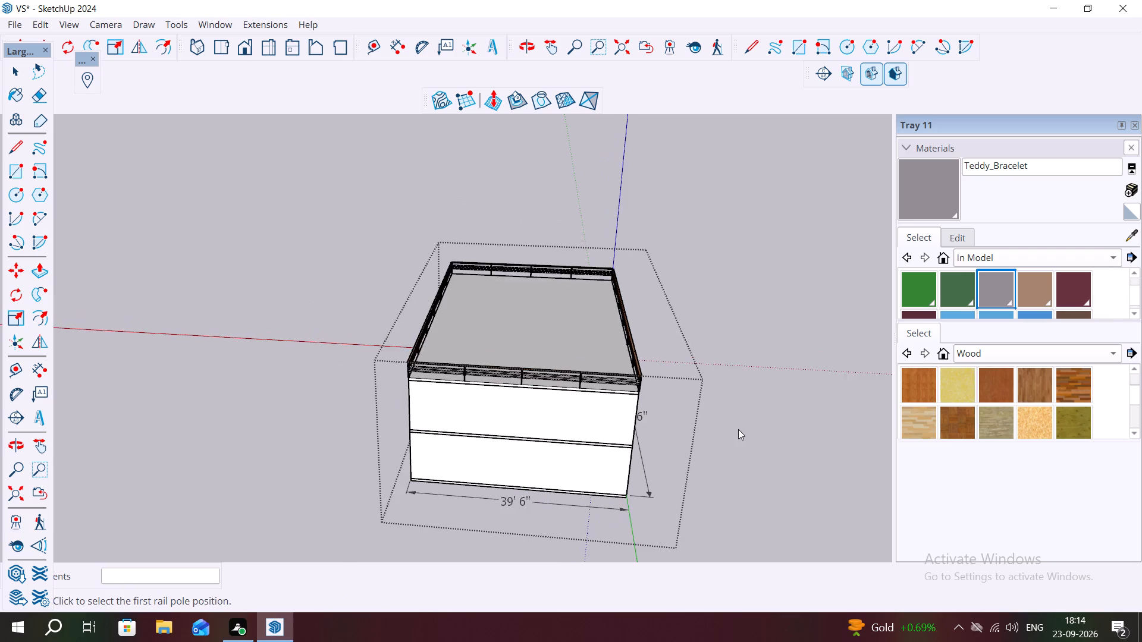
middle_click_drag(739, 429, 372, 477)
scroll(360, 376, "down", 6)
middle_click_drag(575, 414, 449, 454)
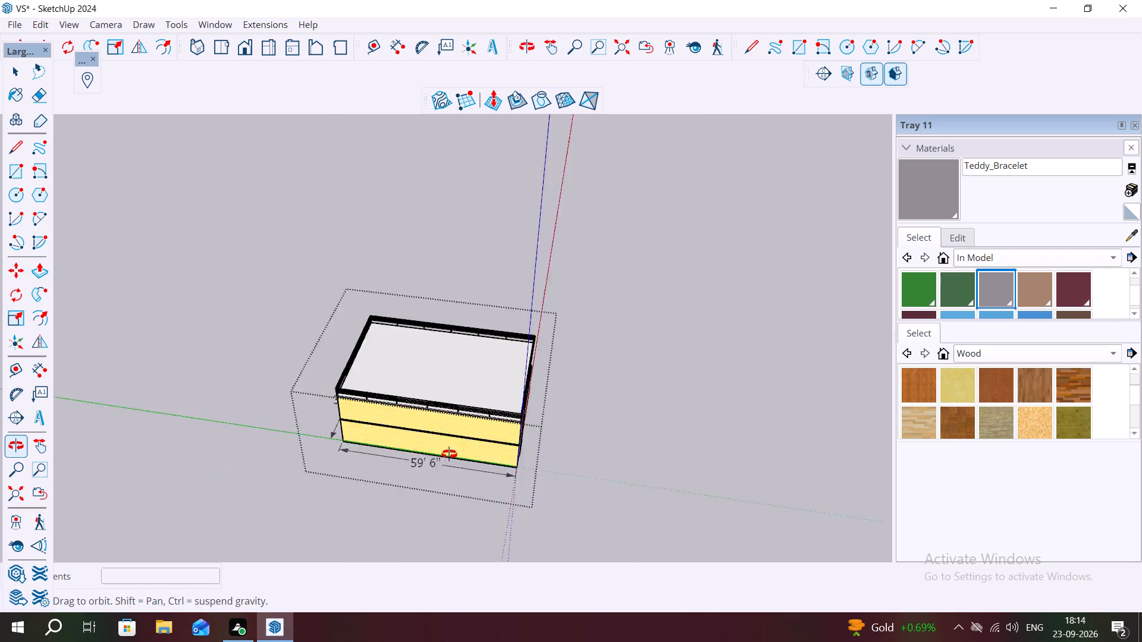
middle_click_drag(449, 454, 268, 477)
middle_click_drag(517, 443, 346, 416)
scroll(425, 428, "up", 4)
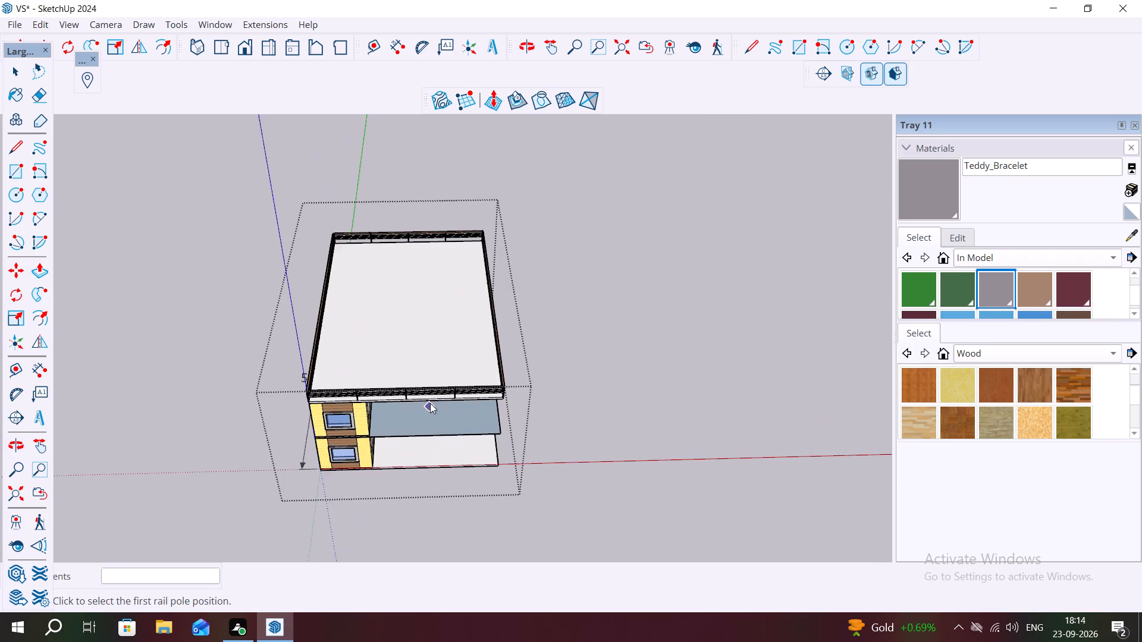
middle_click_drag(429, 400, 388, 303)
scroll(381, 364, "up", 9)
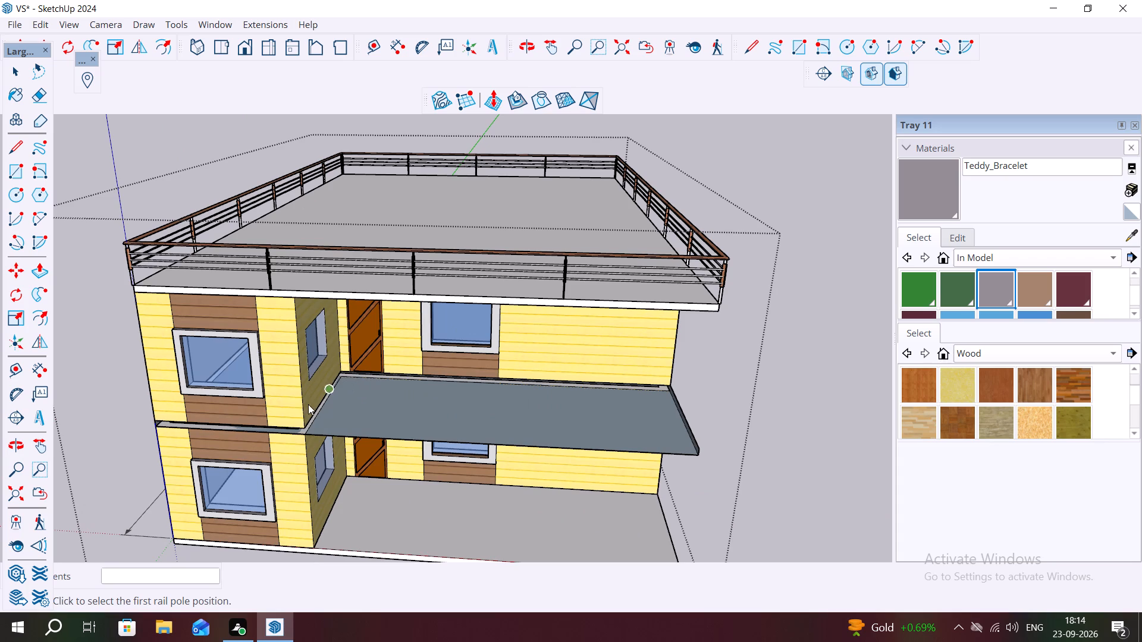
Examine the middle slab's front edge and underside, where it meets the walls, and the roof railing above it.
scroll(302, 426, "up", 7)
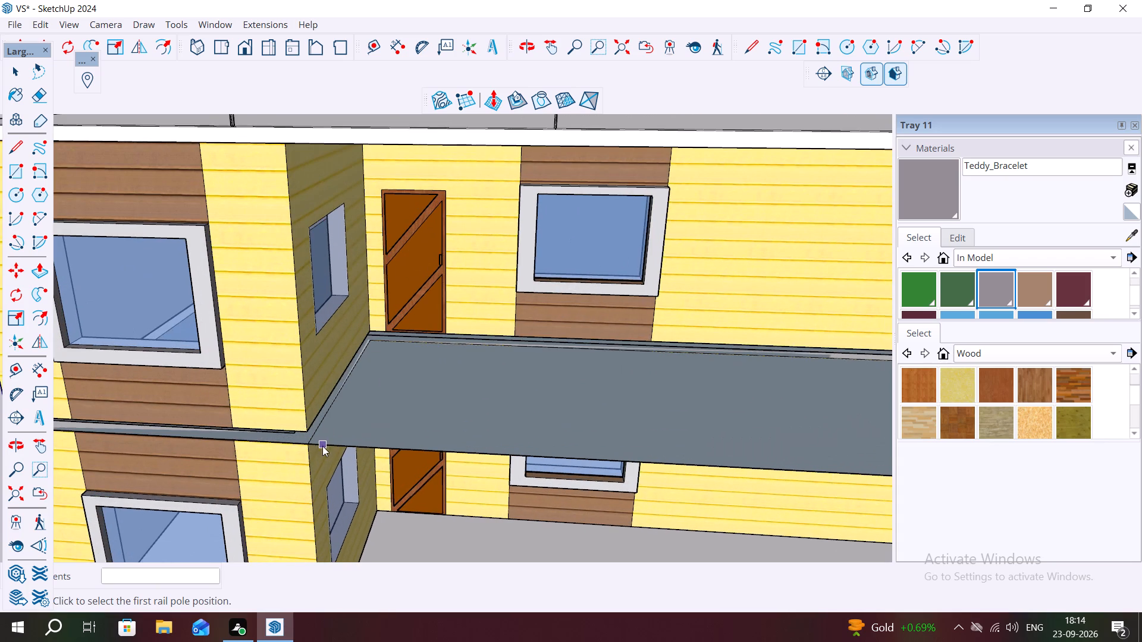
middle_click_drag(310, 435, 300, 374)
scroll(321, 410, "up", 6)
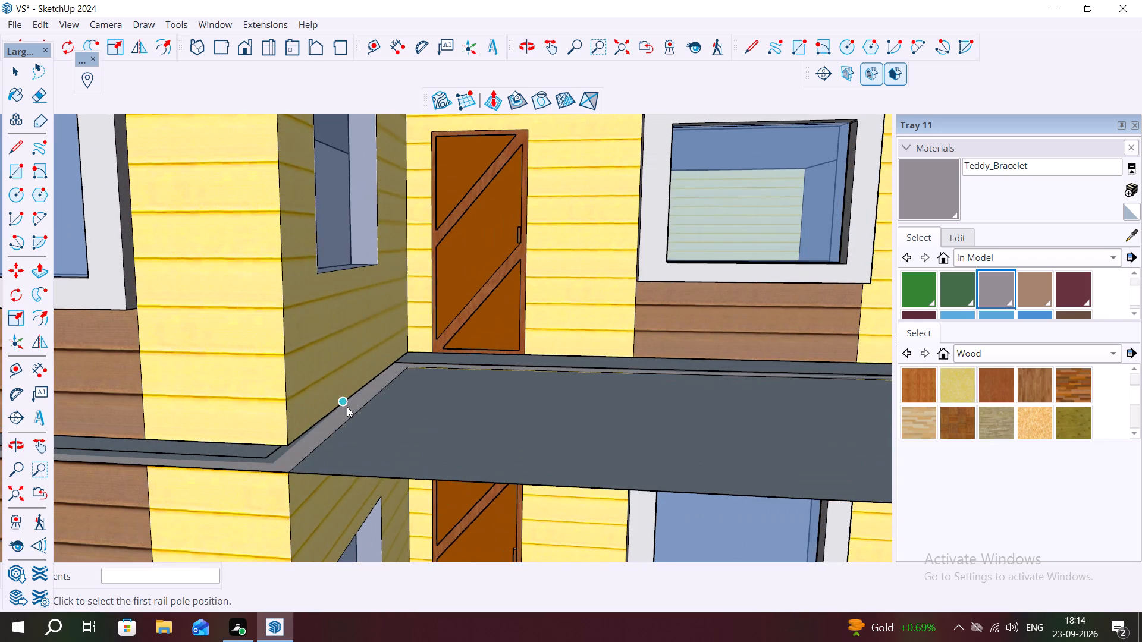
middle_click_drag(347, 405, 325, 349)
scroll(305, 391, "up", 2)
scroll(290, 408, "down", 2)
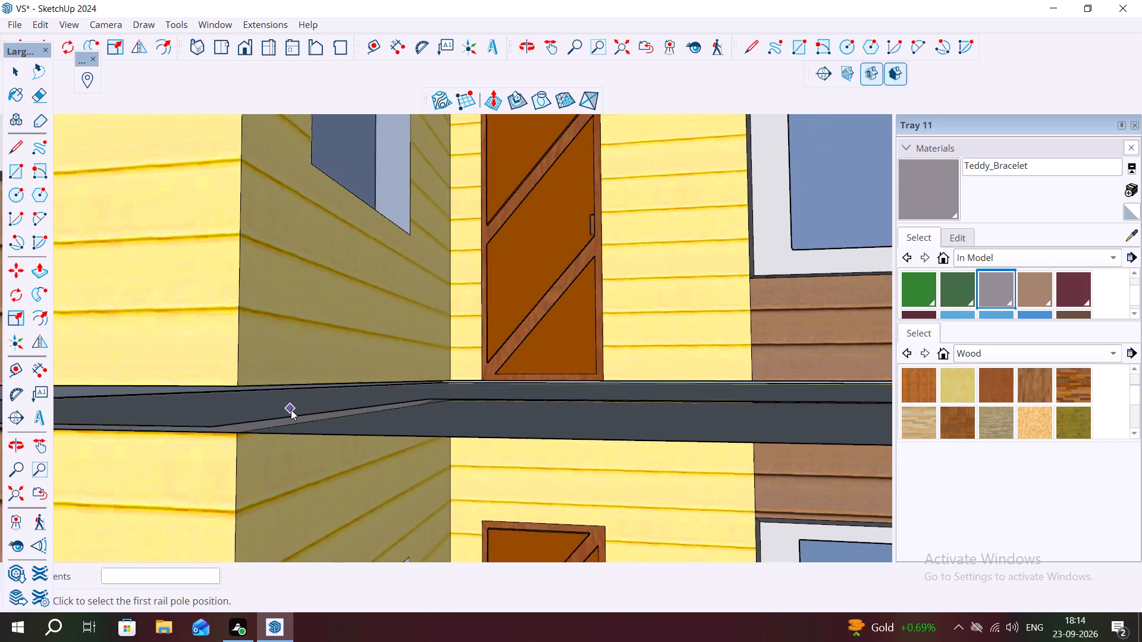
scroll(291, 410, "down", 13)
scroll(136, 421, "down", 2)
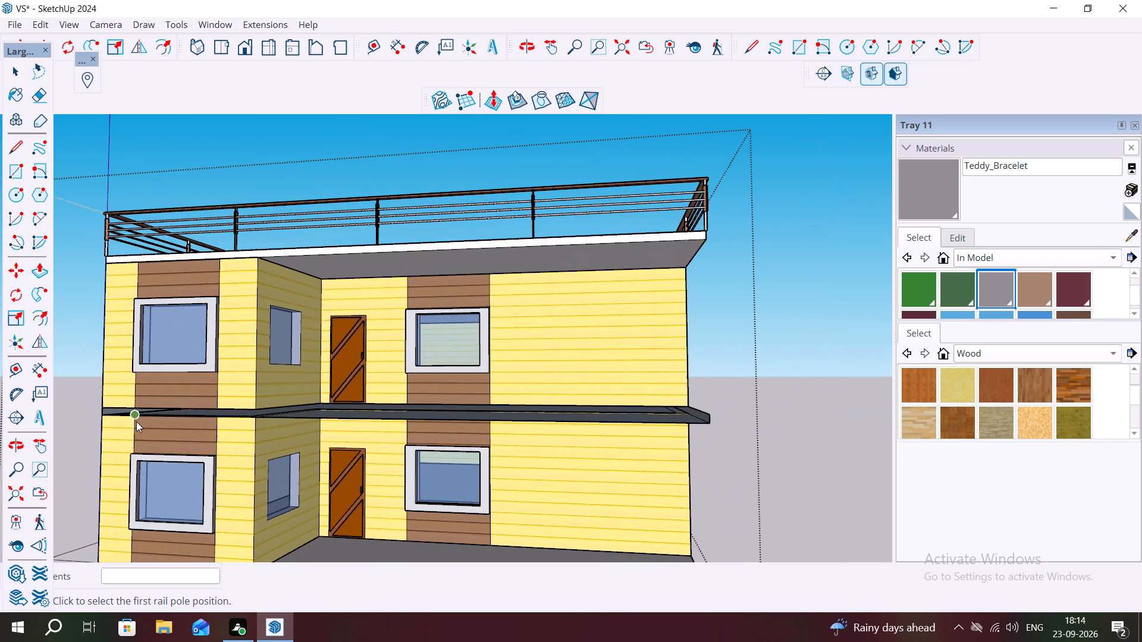
middle_click_drag(538, 439, 527, 439)
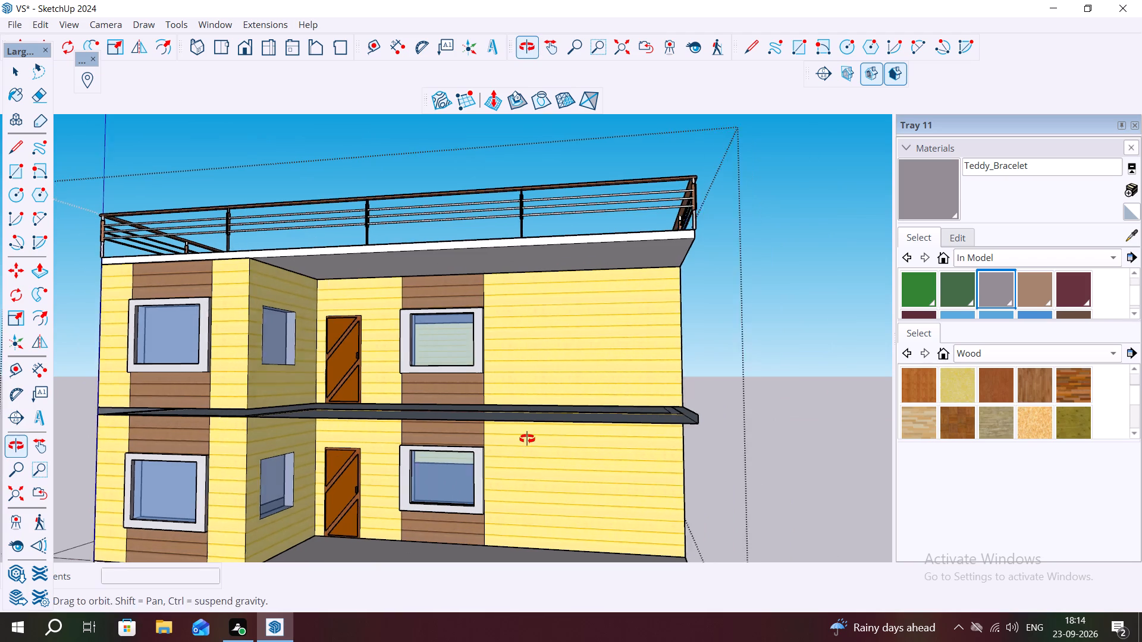
middle_click_drag(527, 439, 516, 437)
middle_click_drag(513, 437, 487, 449)
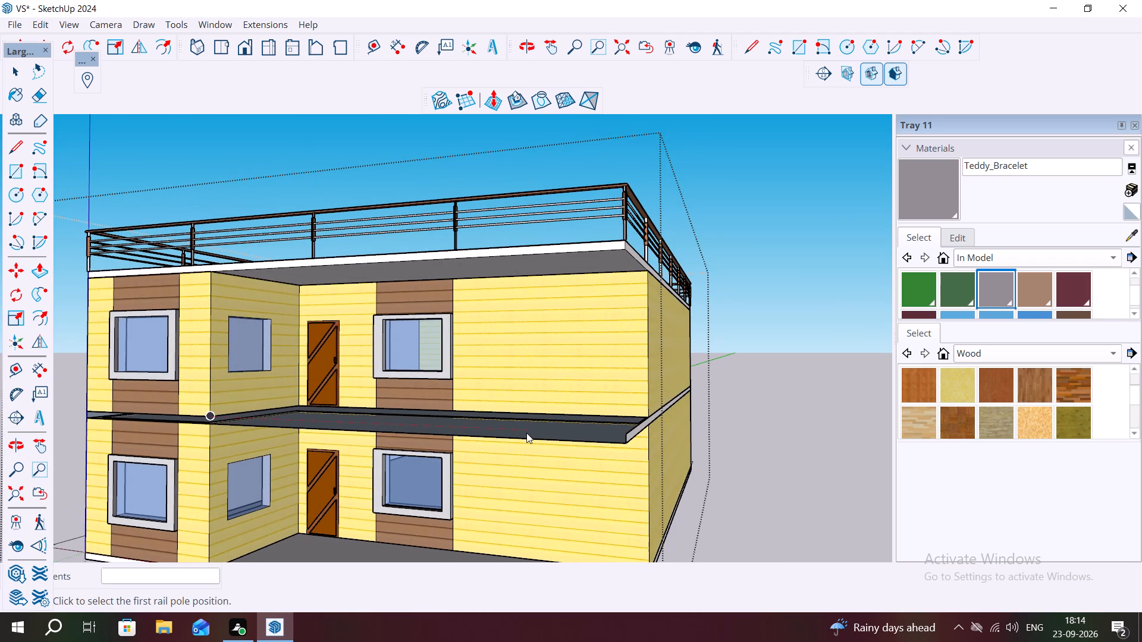
Undo the roof railing and the earlier cladding and slab edits, back to before the roof slab was copied.
key("ctrl+z")
key("ctrl+z")
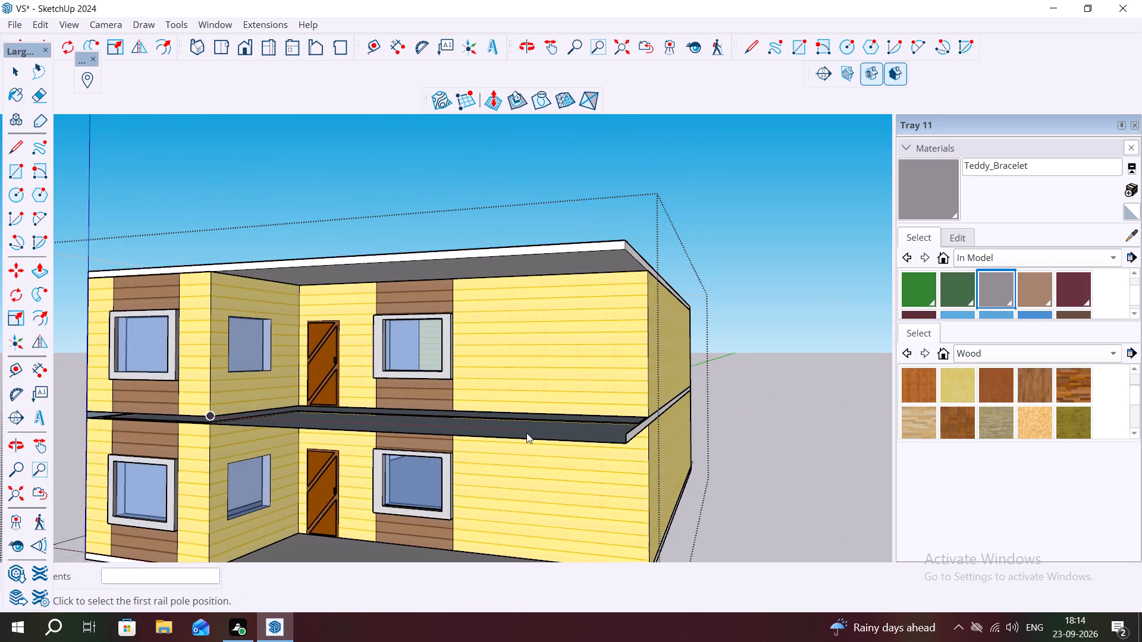
key("ctrl+z")
key("ctrl+z")
key("ctrl+z")
key("ctrl+z")
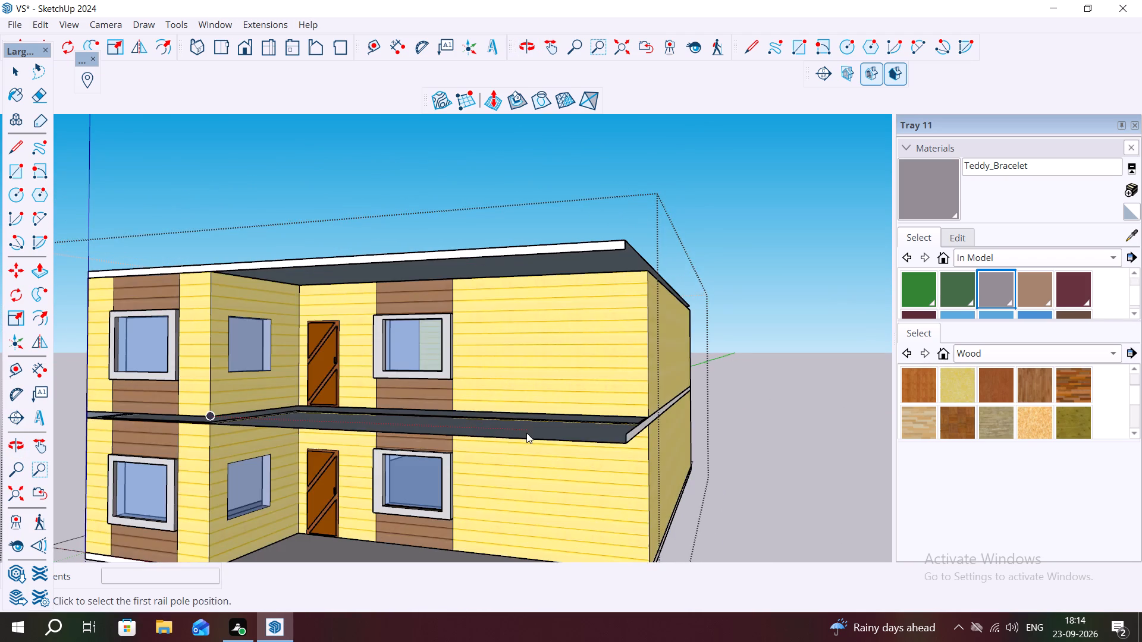
key("ctrl+z")
key("ctrl+z")
key("ctrl+z")
Select the whole ground-floor slab as the object for a move-copy.
scroll(553, 448, "down", 1)
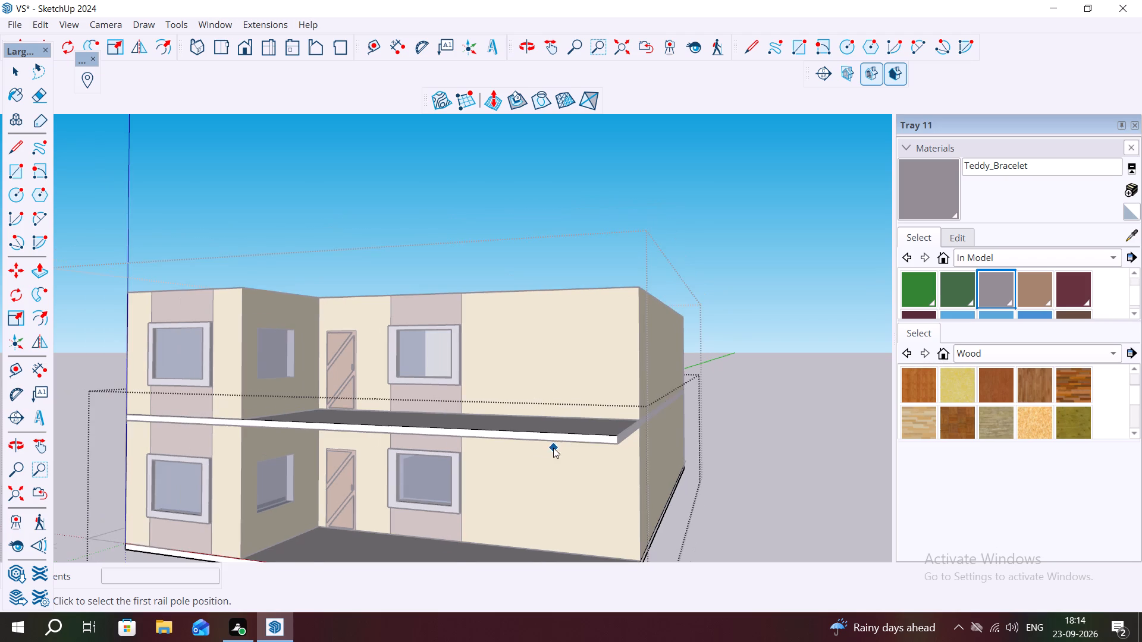
key("space")
scroll(672, 422, "down", 7)
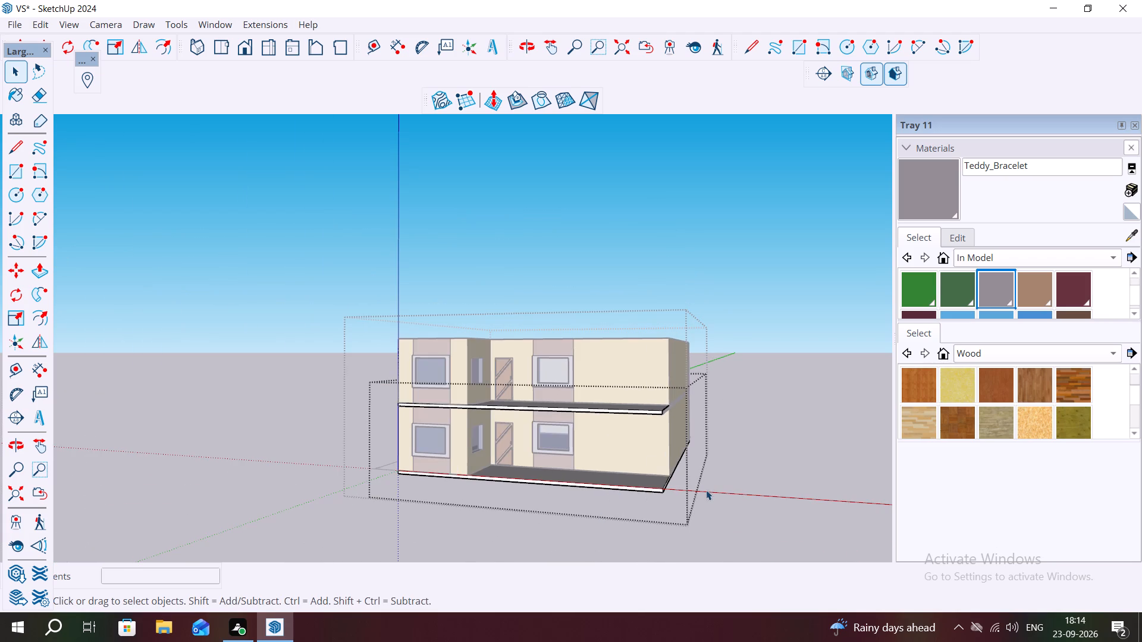
left_click(710, 490)
double_click(611, 485)
double_click(611, 485)
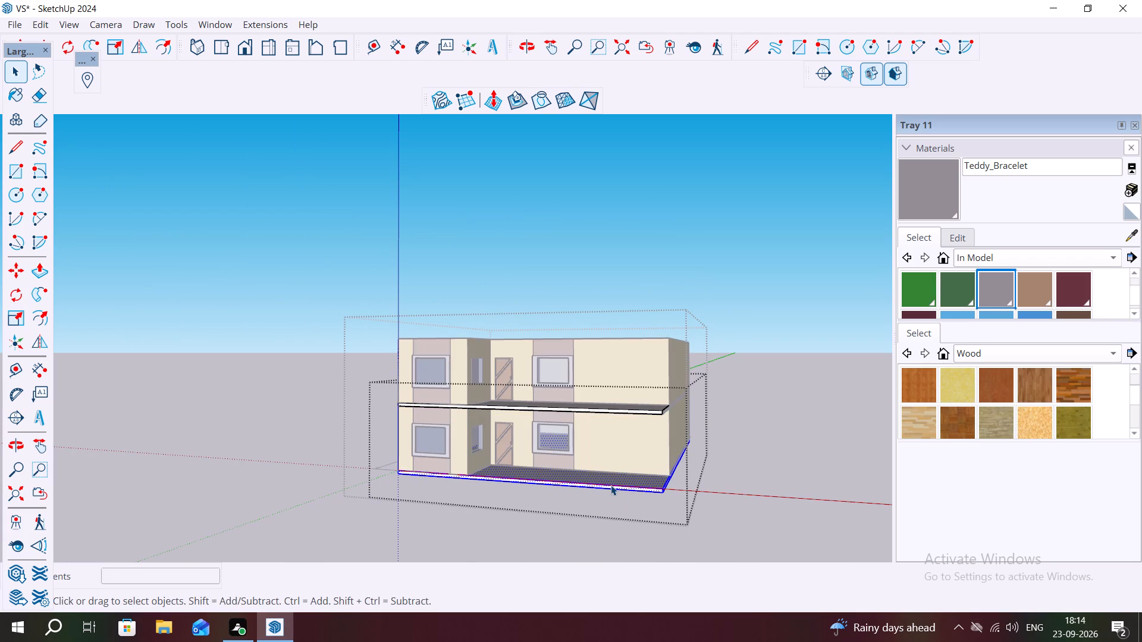
key("m")
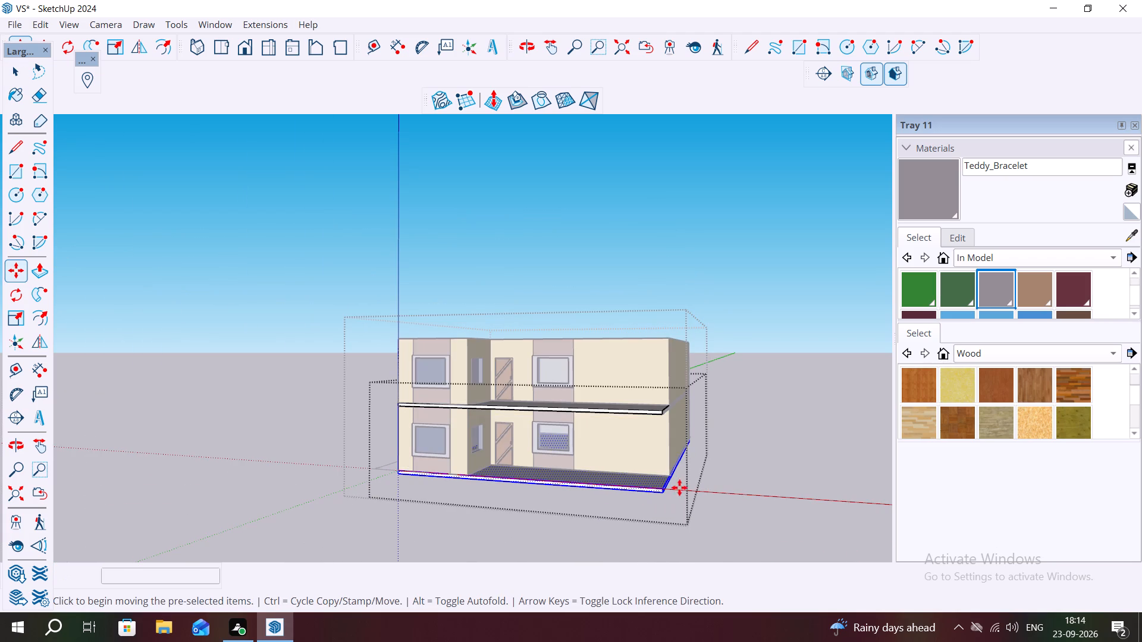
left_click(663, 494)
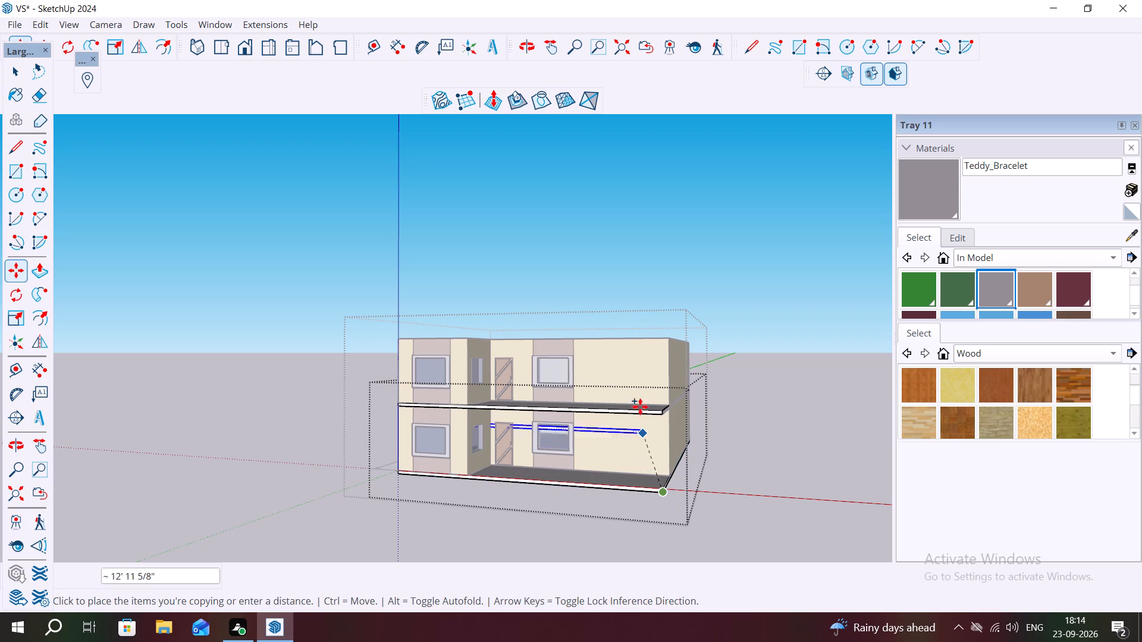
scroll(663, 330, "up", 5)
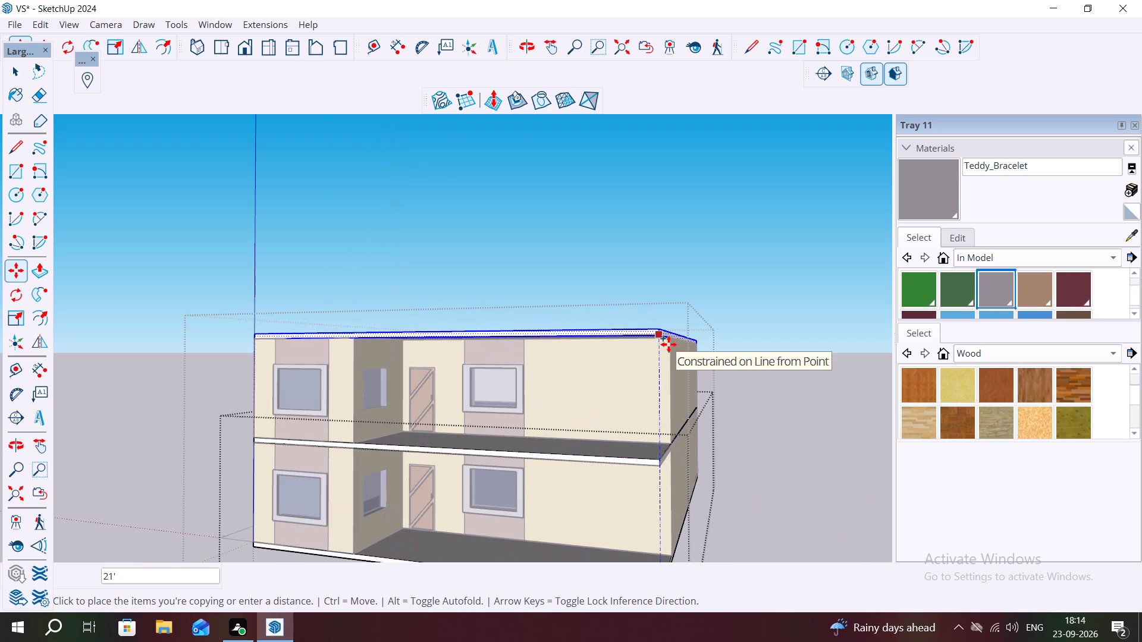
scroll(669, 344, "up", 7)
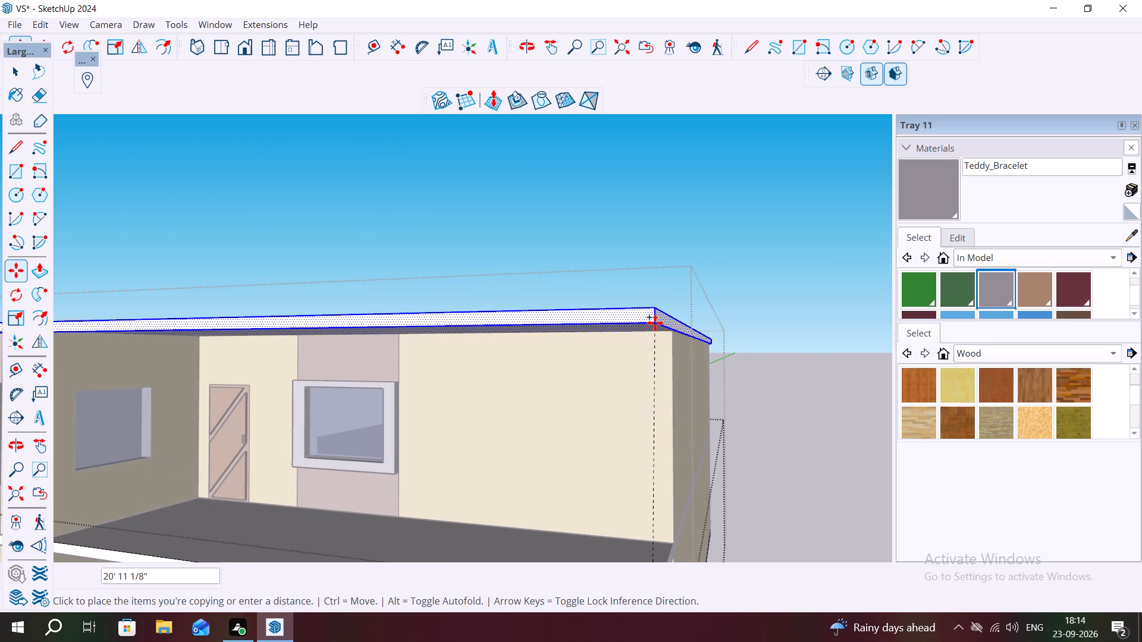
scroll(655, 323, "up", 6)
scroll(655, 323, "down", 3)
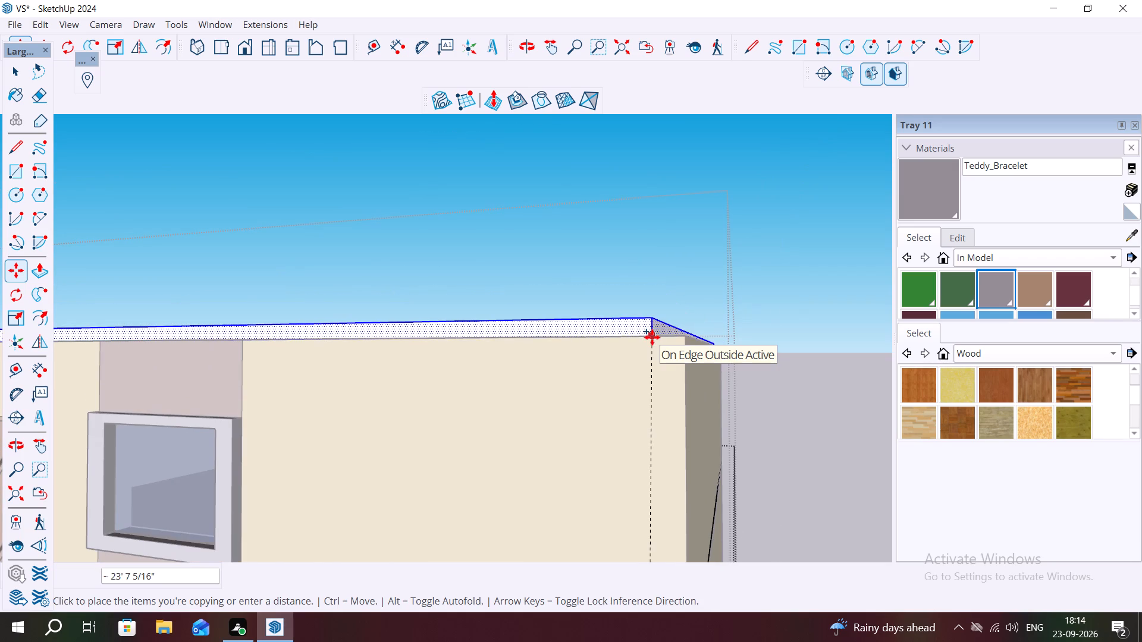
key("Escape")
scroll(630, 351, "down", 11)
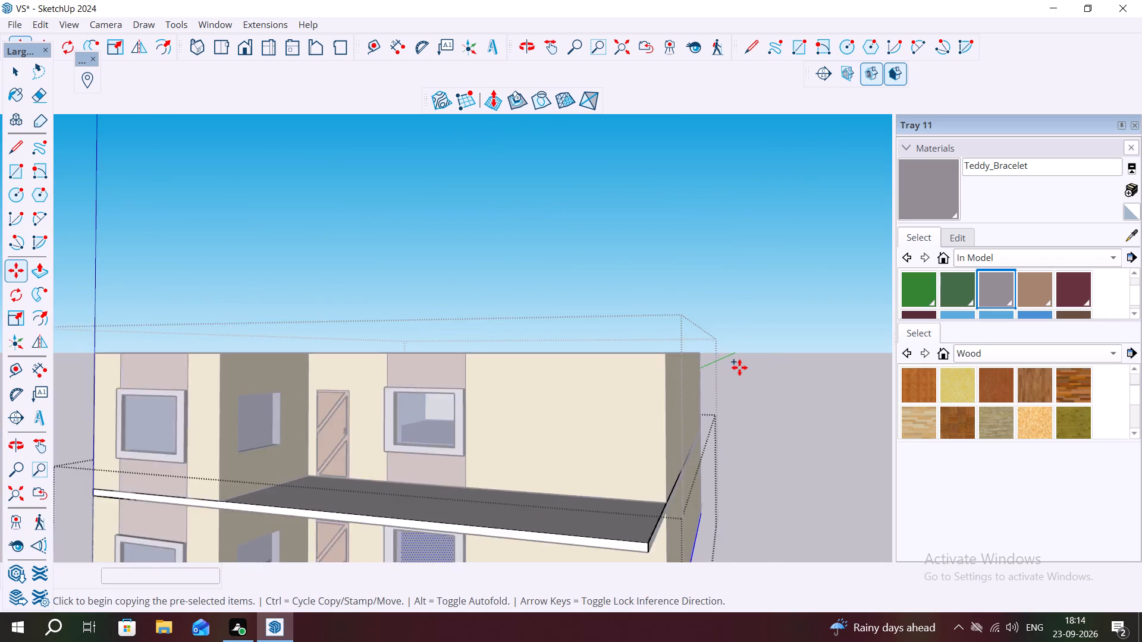
Copy the ground-floor slab 21' straight up from its bottom front corner onto the top corner of the upper-storey walls.
scroll(739, 367, "down", 8)
middle_click_drag(381, 501, 551, 505)
scroll(534, 490, "up", 4)
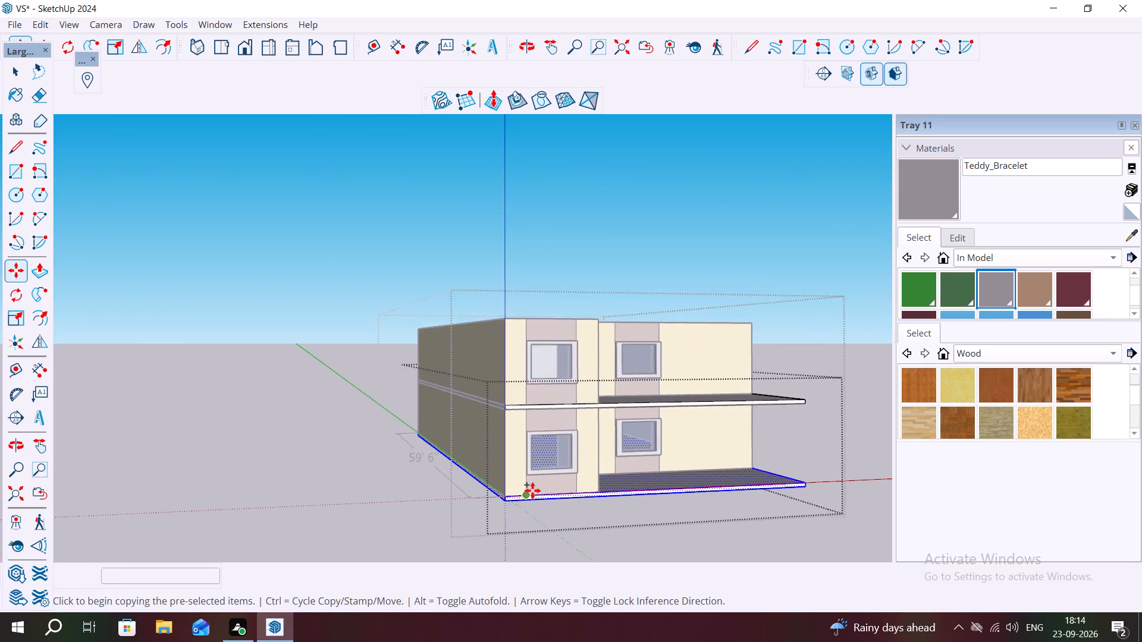
scroll(532, 490, "up", 14)
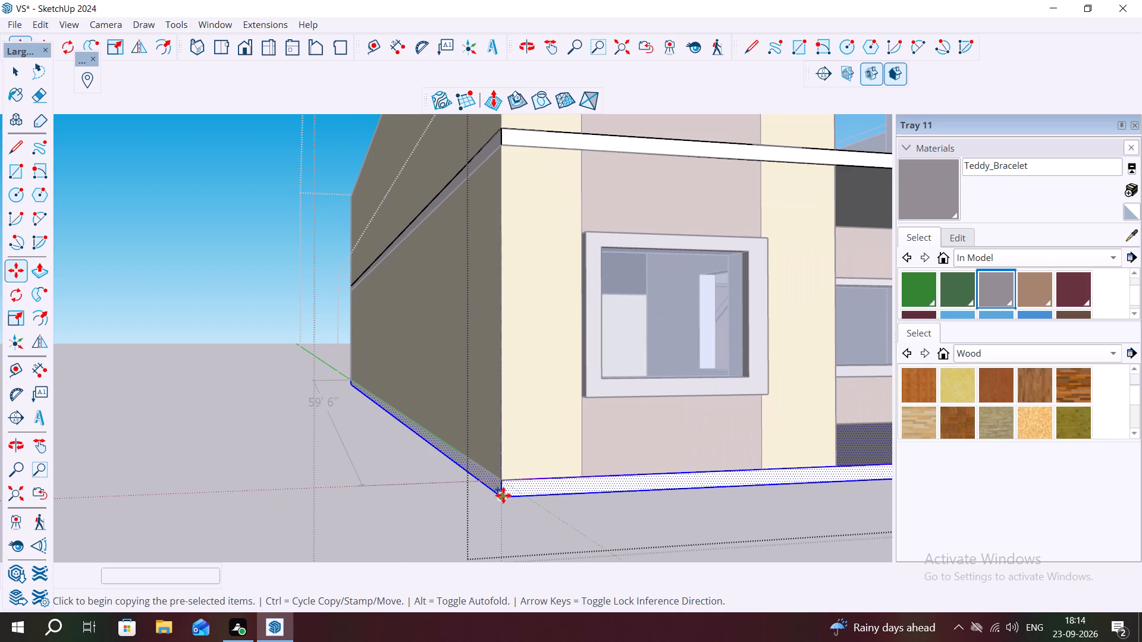
left_click(501, 496)
scroll(507, 336, "down", 11)
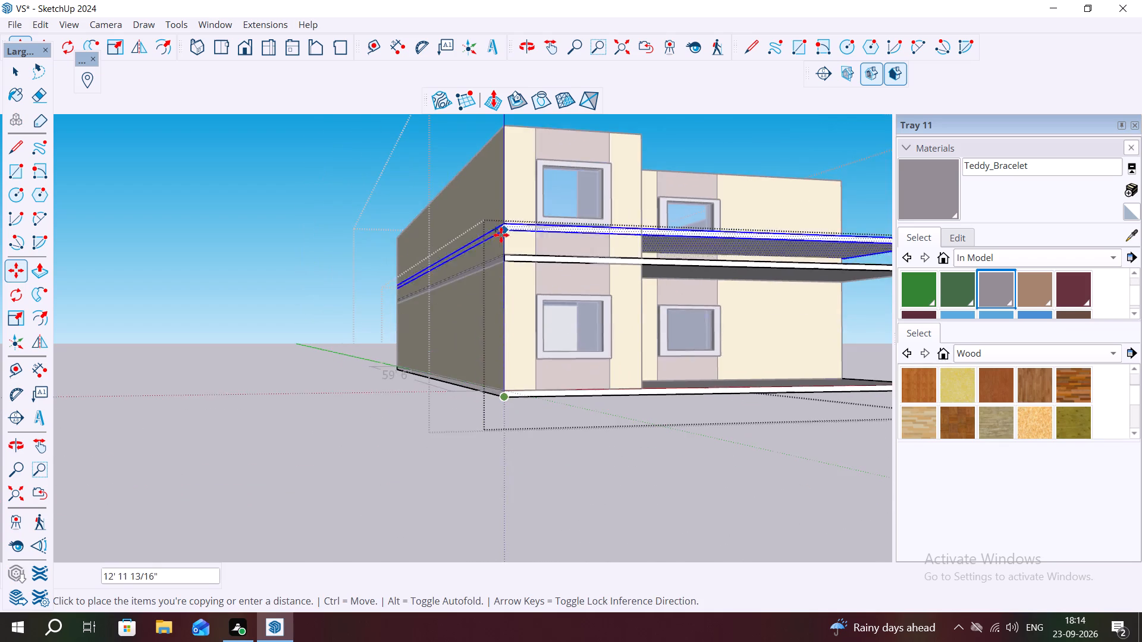
scroll(501, 235, "down", 2)
scroll(415, 56, "up", 1)
scroll(516, 161, "up", 6)
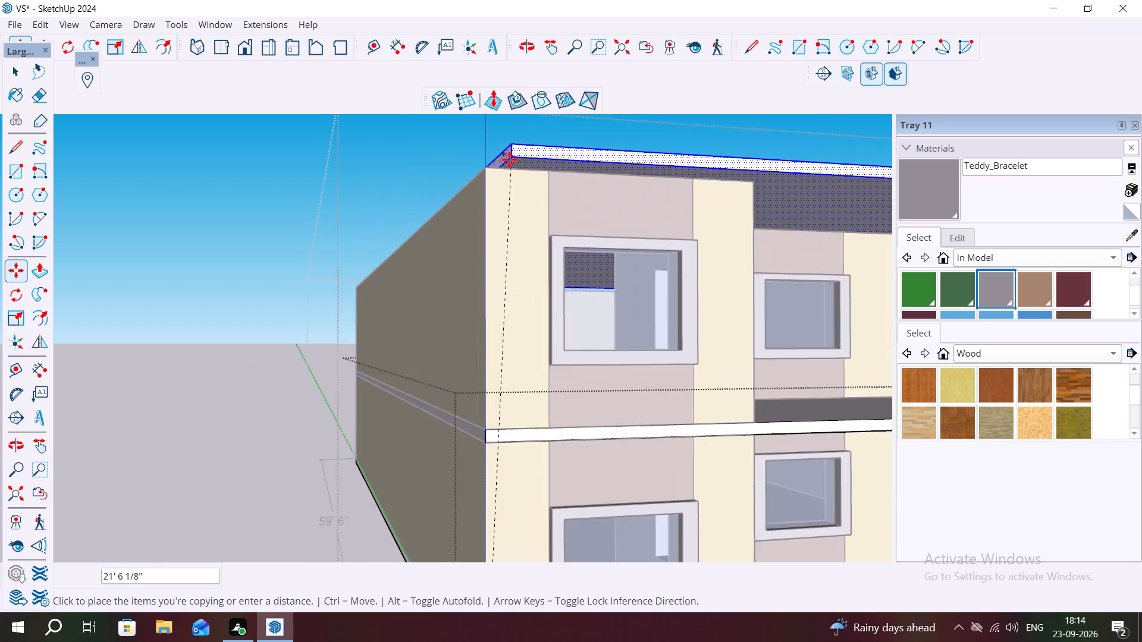
scroll(509, 159, "up", 7)
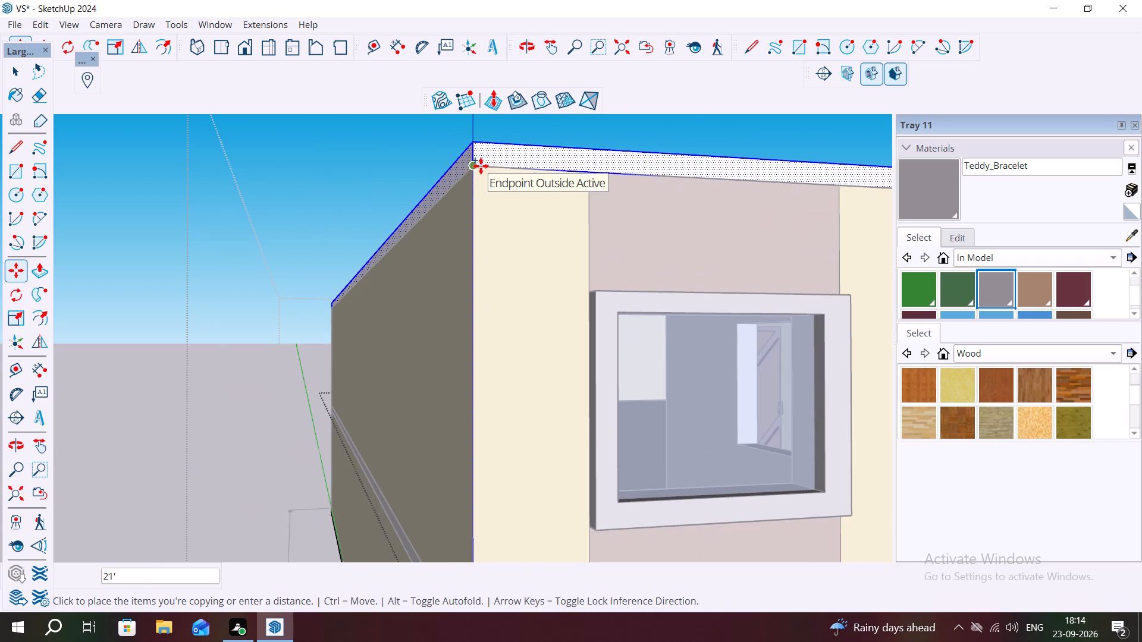
left_click(478, 166)
scroll(253, 194, "down", 6)
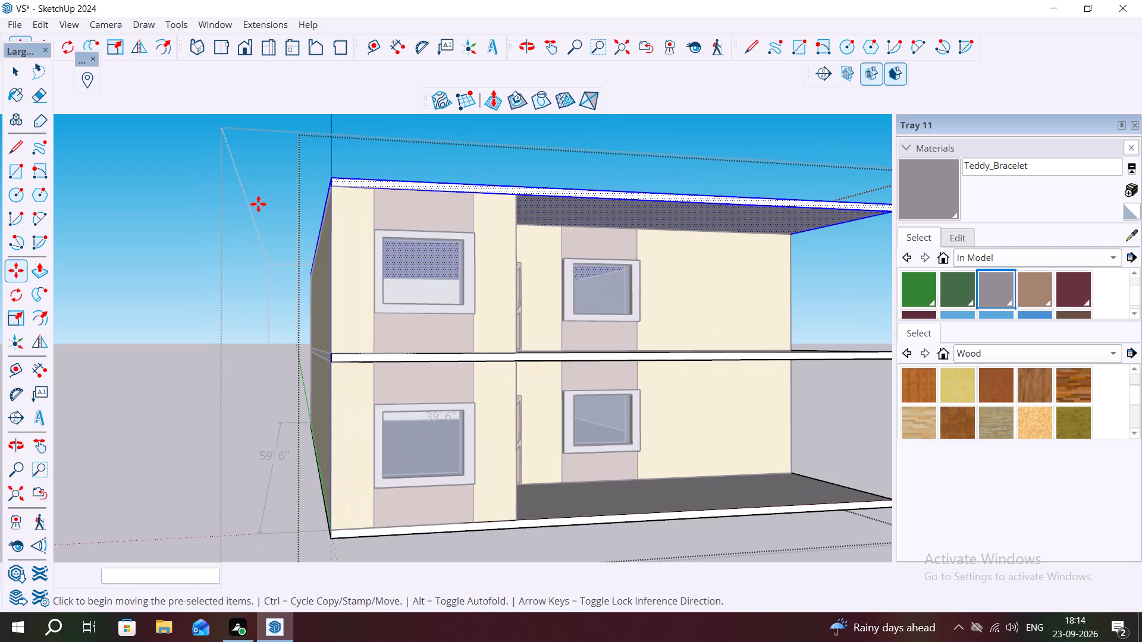
key("Escape")
key("space")
Start drawing a MAJ rail of Type C with a 36" height and zero offsets.
middle_click_drag(674, 293, 484, 392)
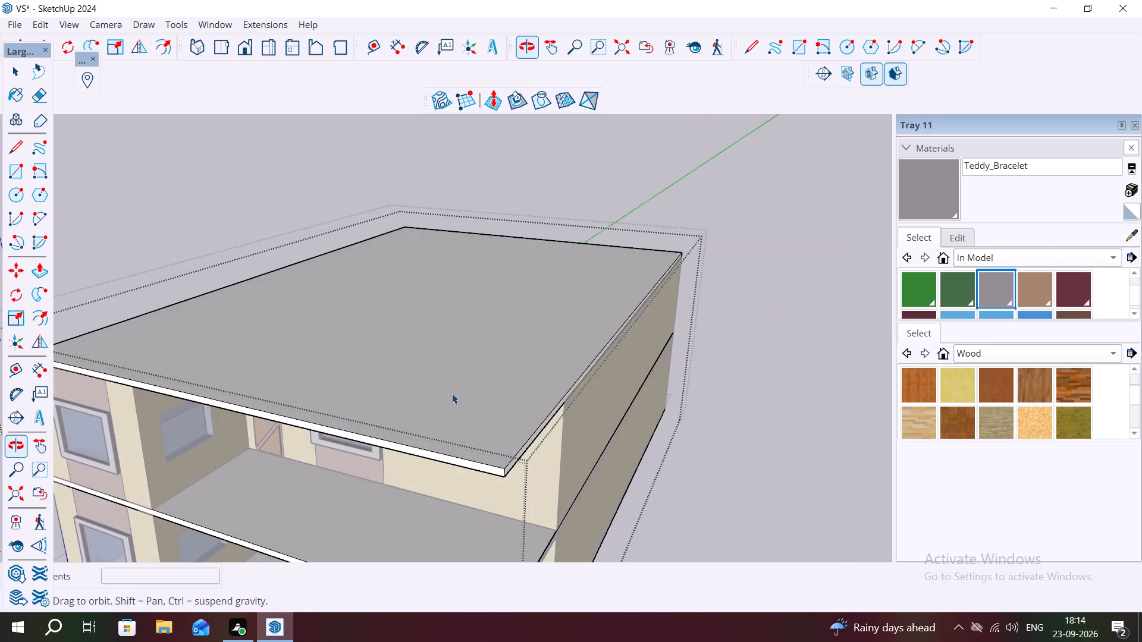
scroll(331, 395, "down", 7)
scroll(446, 367, "down", 3)
middle_click_drag(573, 371, 749, 391)
middle_click_drag(433, 377, 614, 363)
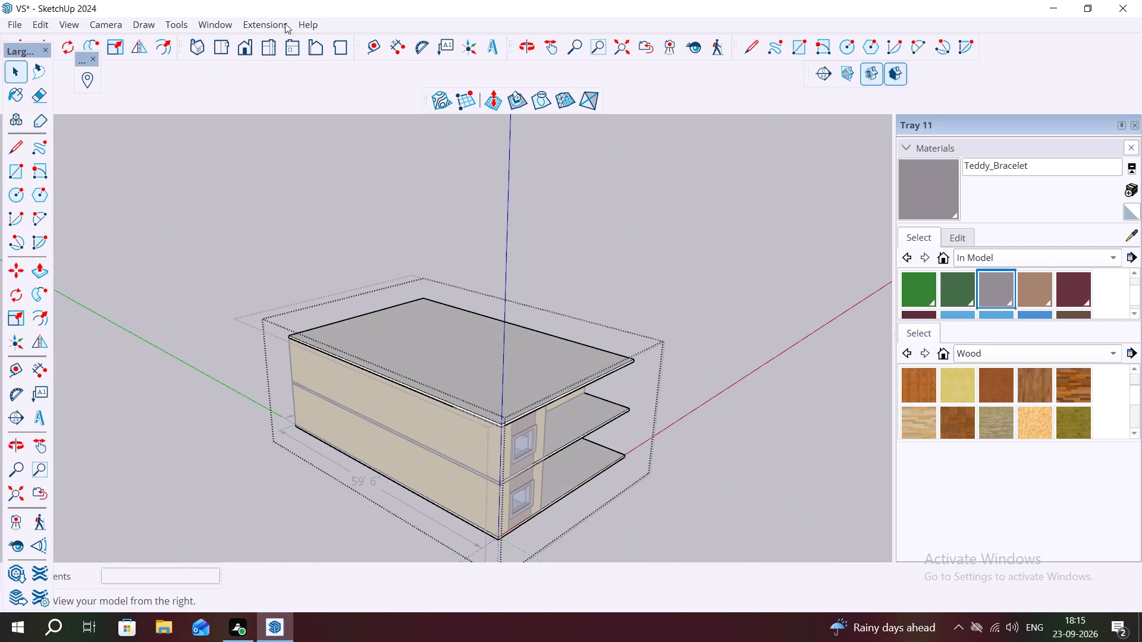
left_click(274, 22)
left_click(274, 98)
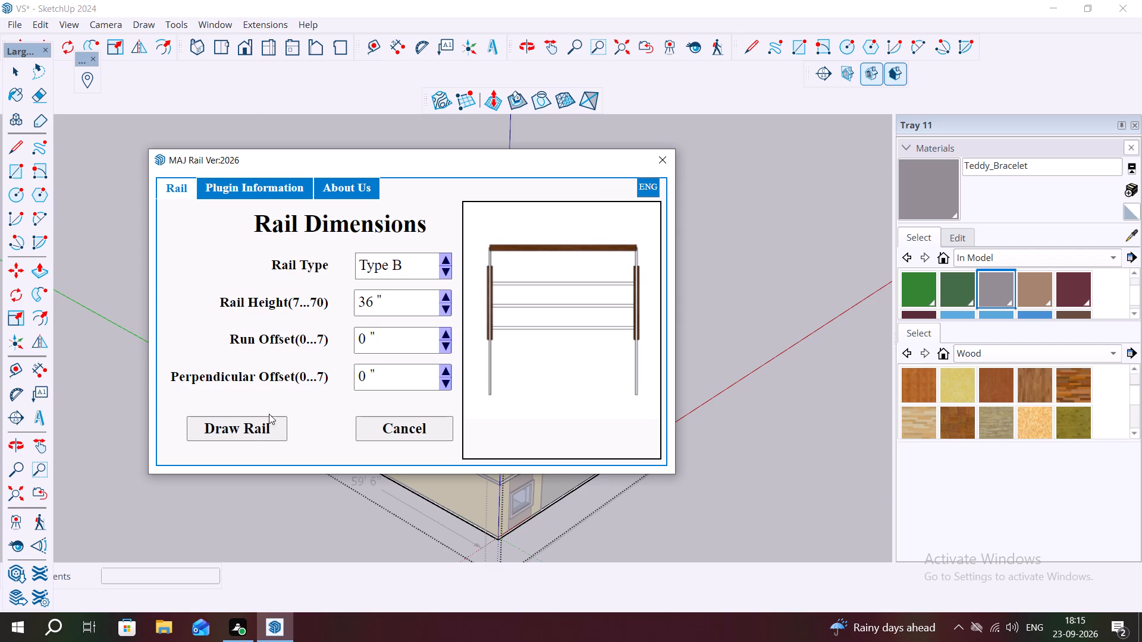
left_click(445, 270)
left_click(451, 273)
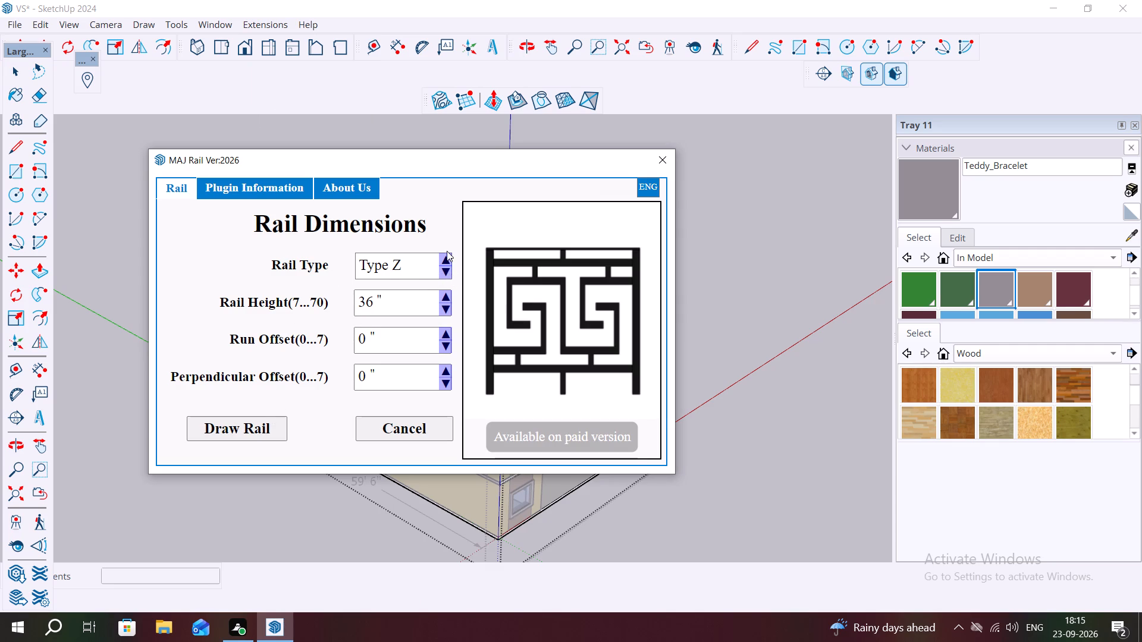
left_click(447, 251)
triple_click(445, 261)
left_click(445, 265)
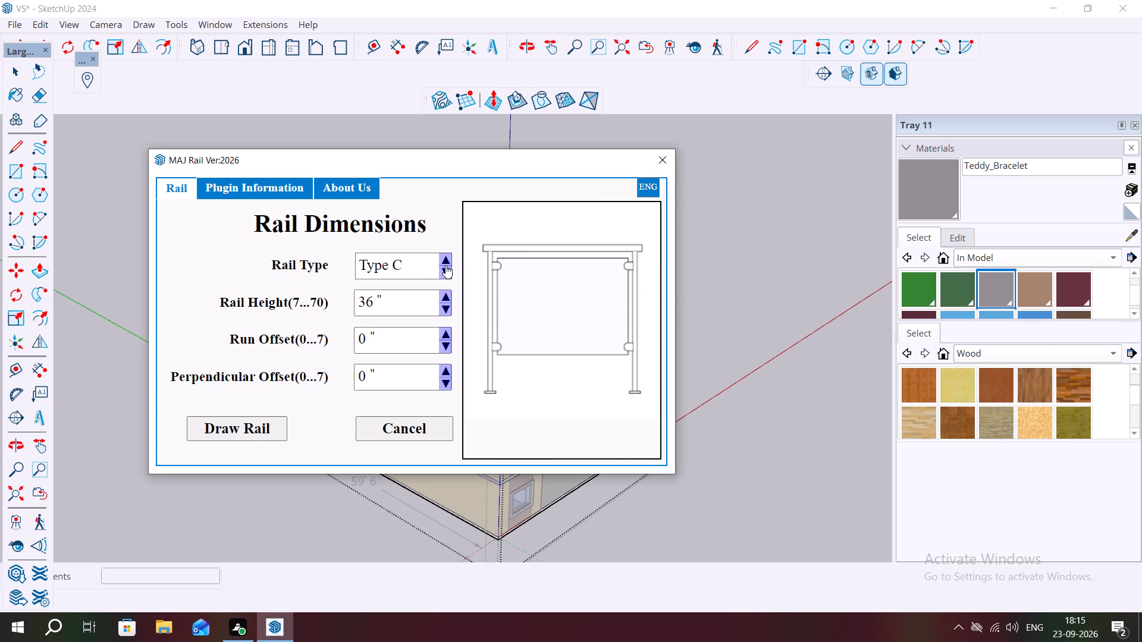
left_click(245, 430)
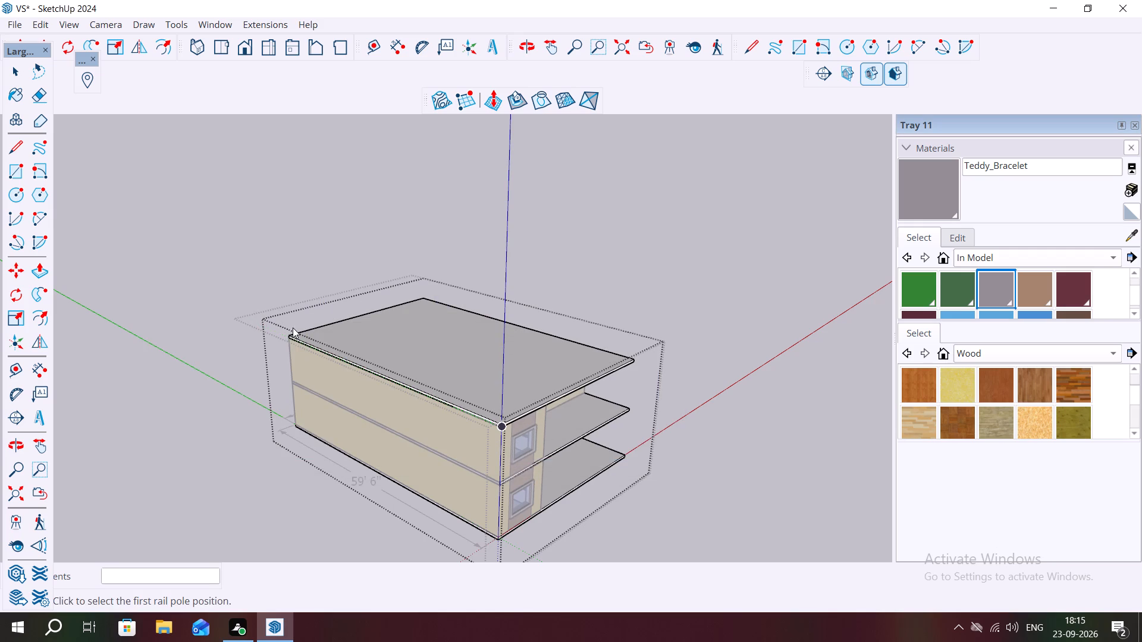
Place a 6X pole series along the roof's 59' 6" side edge from the rear corner, plus a pole at the front corner.
left_click(292, 331)
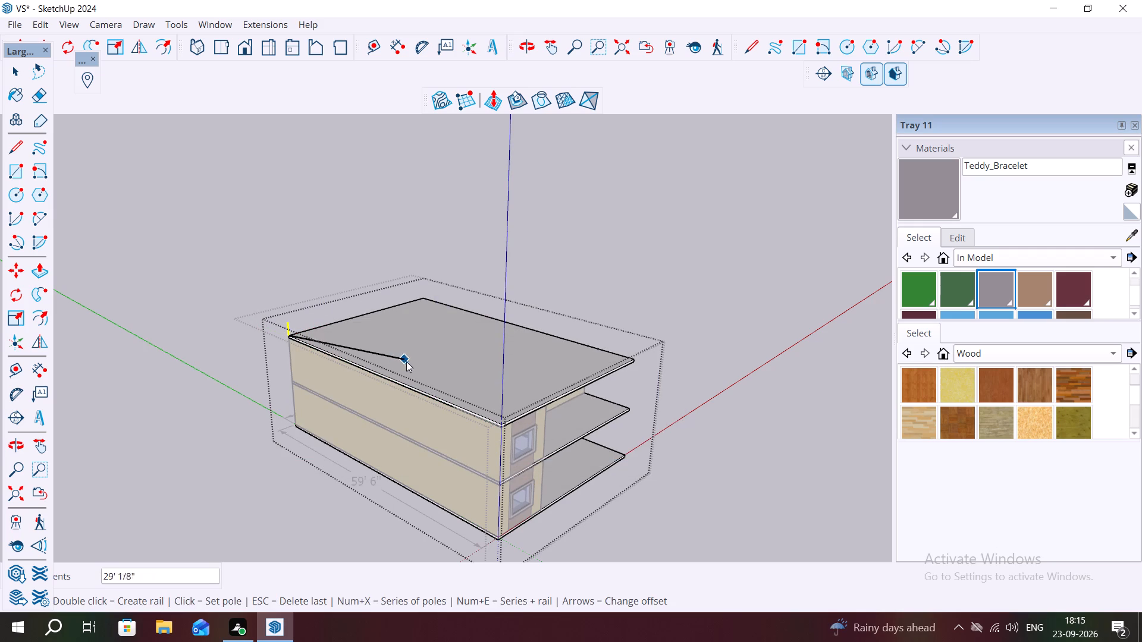
key("6")
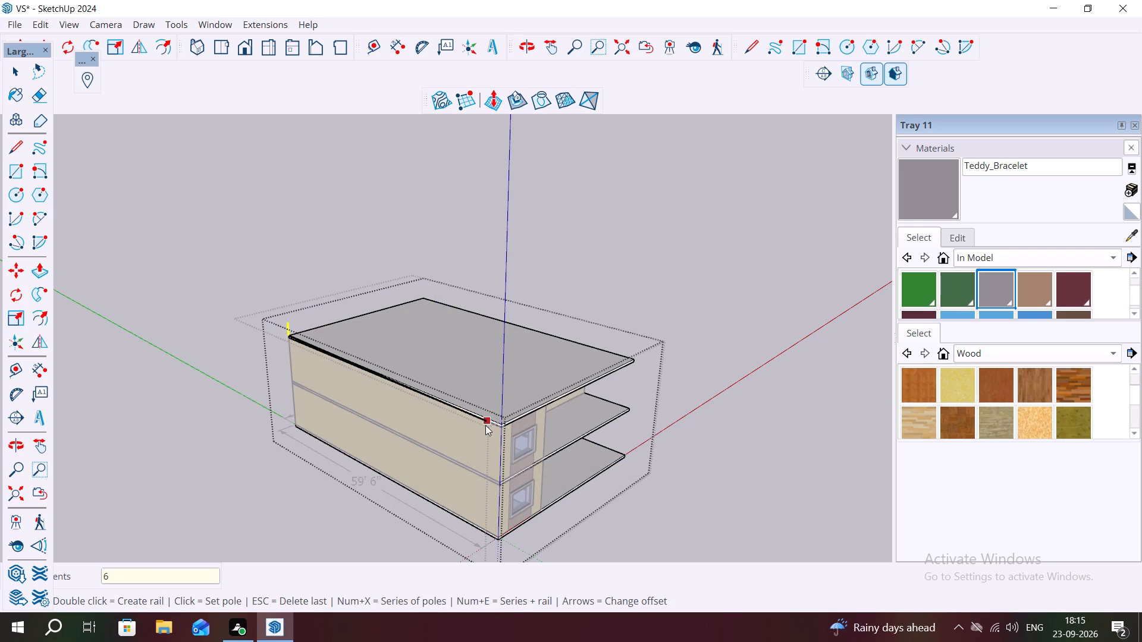
key("x")
key("Return")
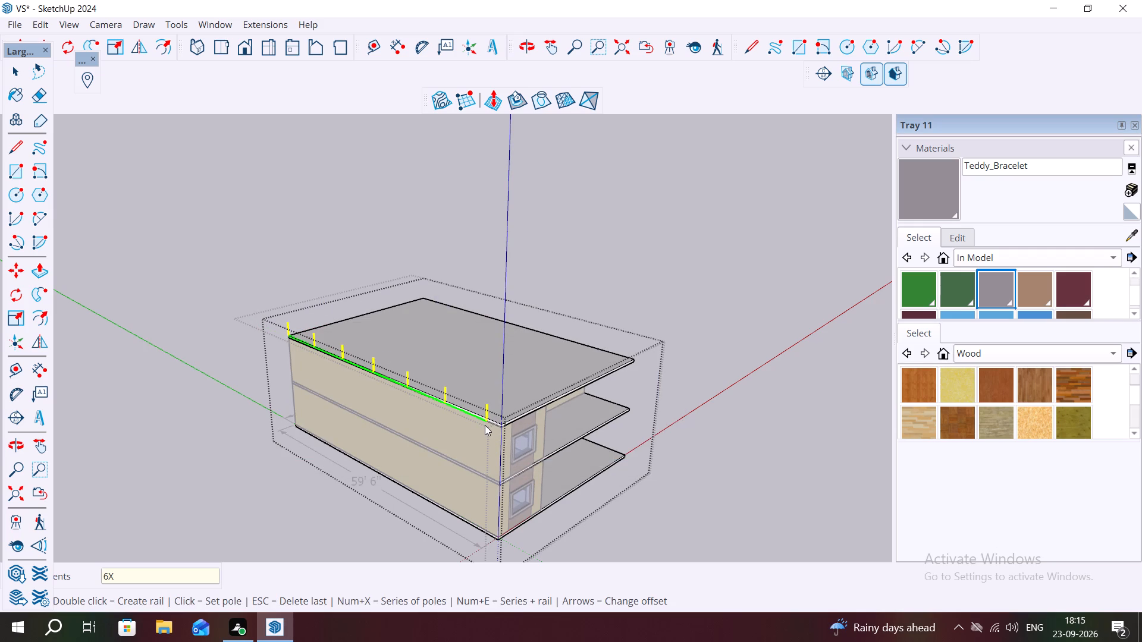
scroll(501, 420, "up", 3)
left_click(504, 431)
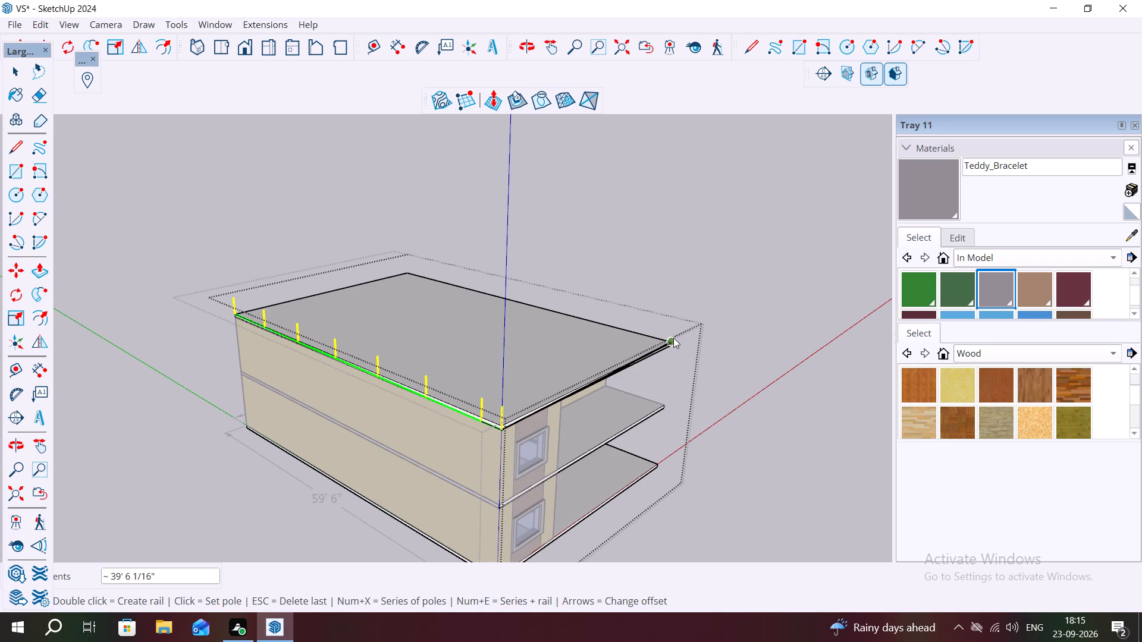
Add a 5X pole series along the roof's 39' 6" front edge to its far corner.
key("5")
key("x")
key("Return")
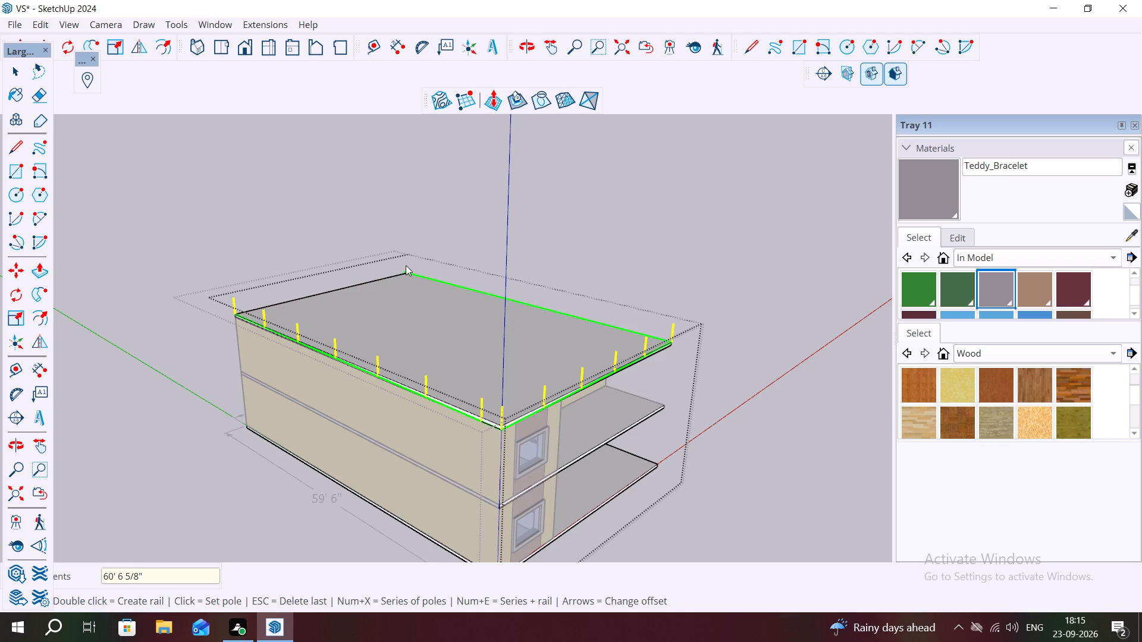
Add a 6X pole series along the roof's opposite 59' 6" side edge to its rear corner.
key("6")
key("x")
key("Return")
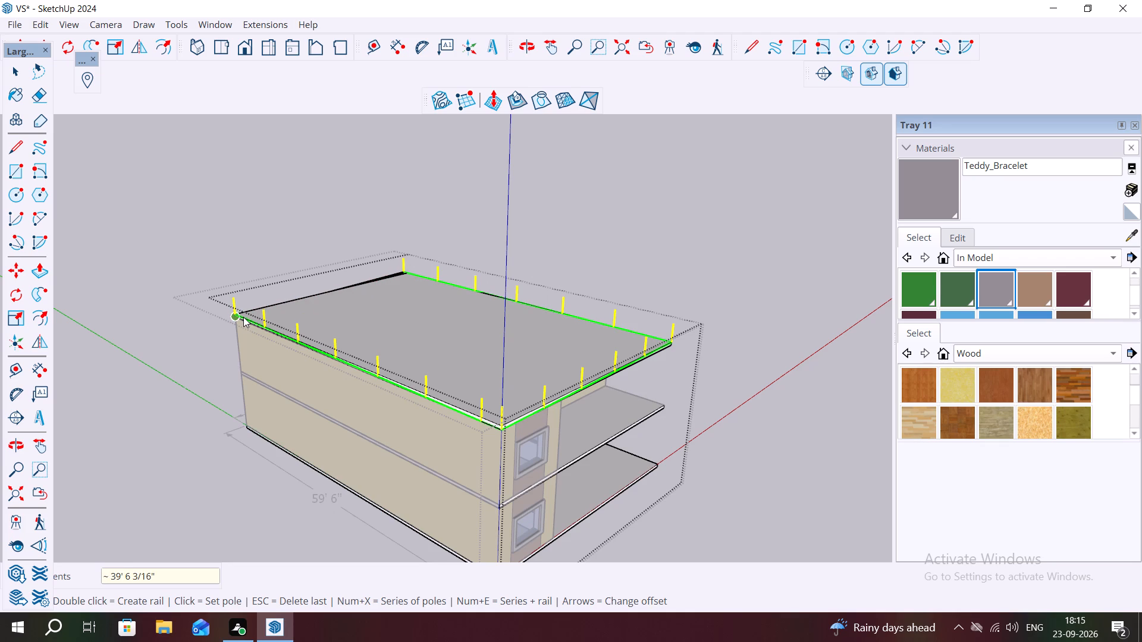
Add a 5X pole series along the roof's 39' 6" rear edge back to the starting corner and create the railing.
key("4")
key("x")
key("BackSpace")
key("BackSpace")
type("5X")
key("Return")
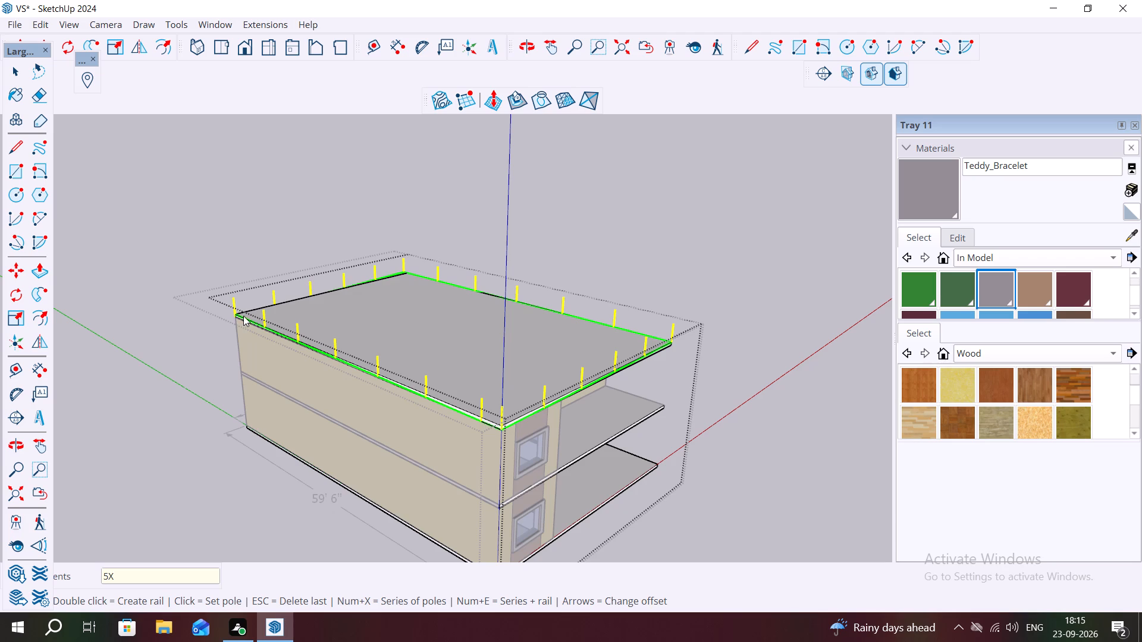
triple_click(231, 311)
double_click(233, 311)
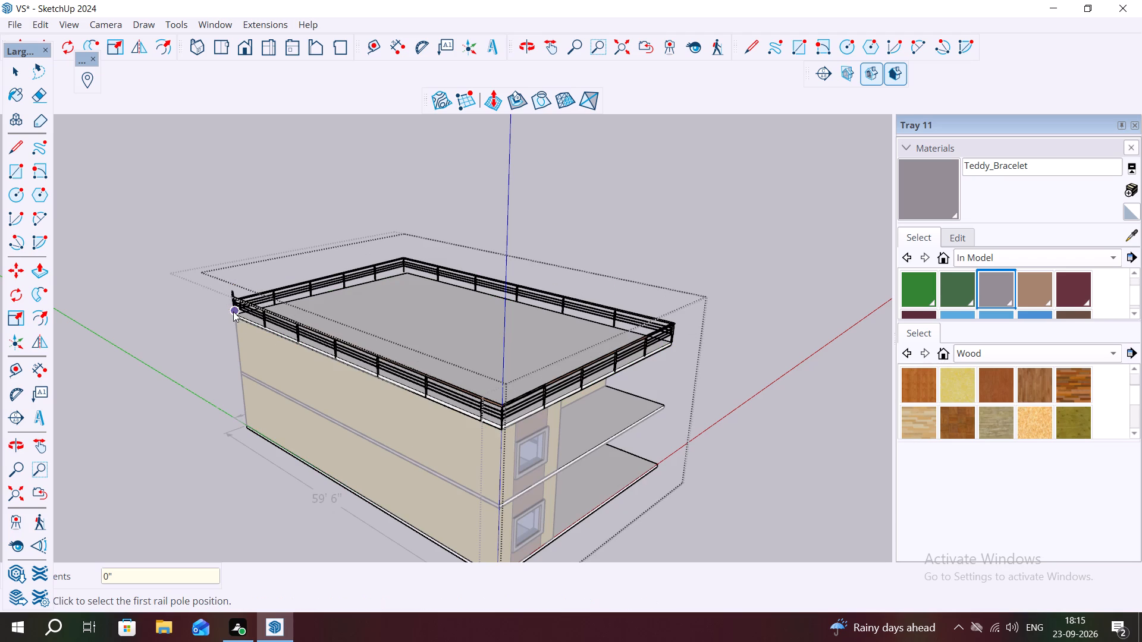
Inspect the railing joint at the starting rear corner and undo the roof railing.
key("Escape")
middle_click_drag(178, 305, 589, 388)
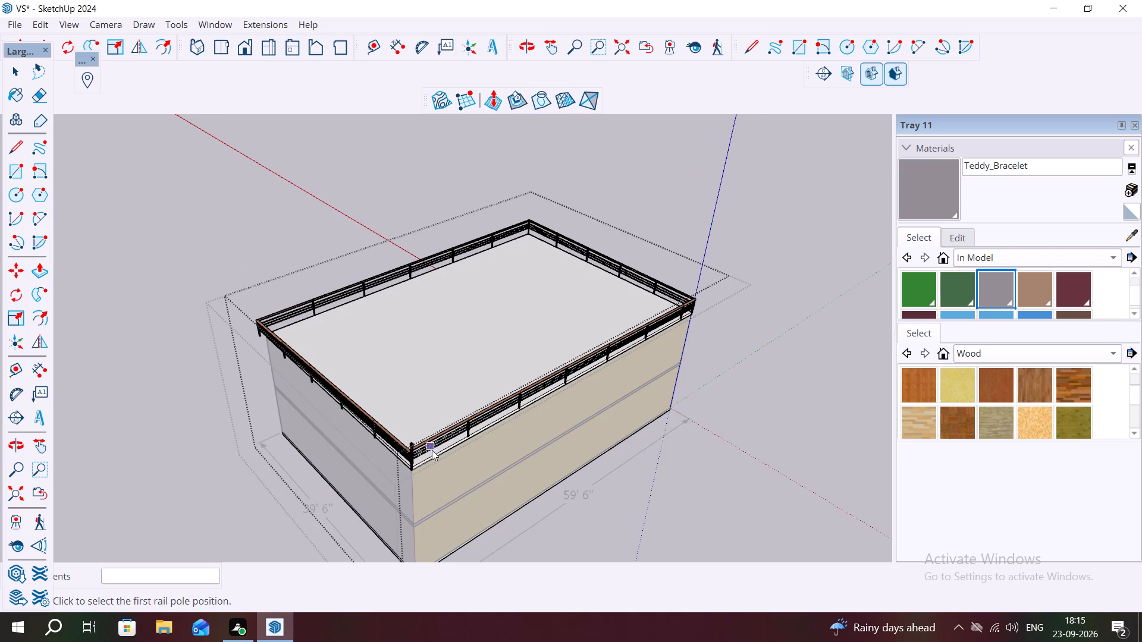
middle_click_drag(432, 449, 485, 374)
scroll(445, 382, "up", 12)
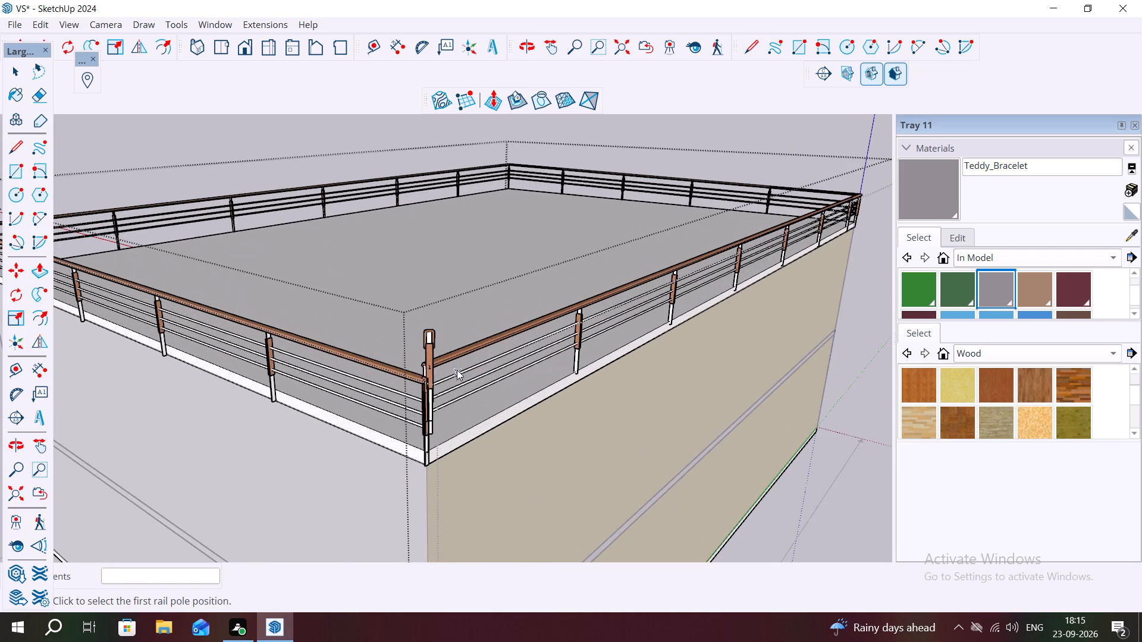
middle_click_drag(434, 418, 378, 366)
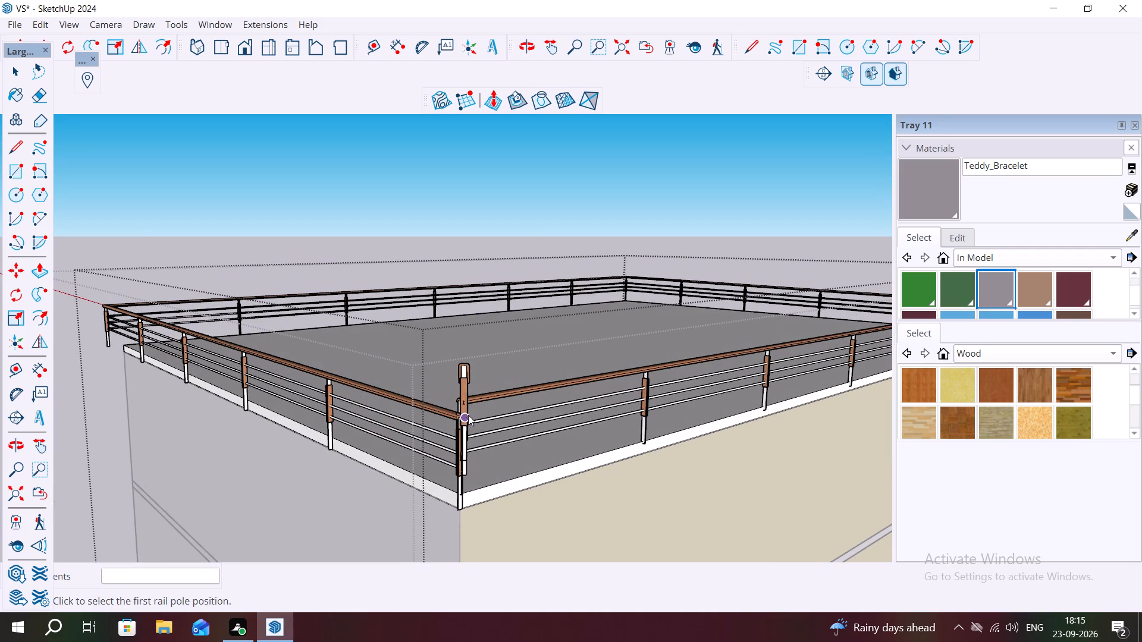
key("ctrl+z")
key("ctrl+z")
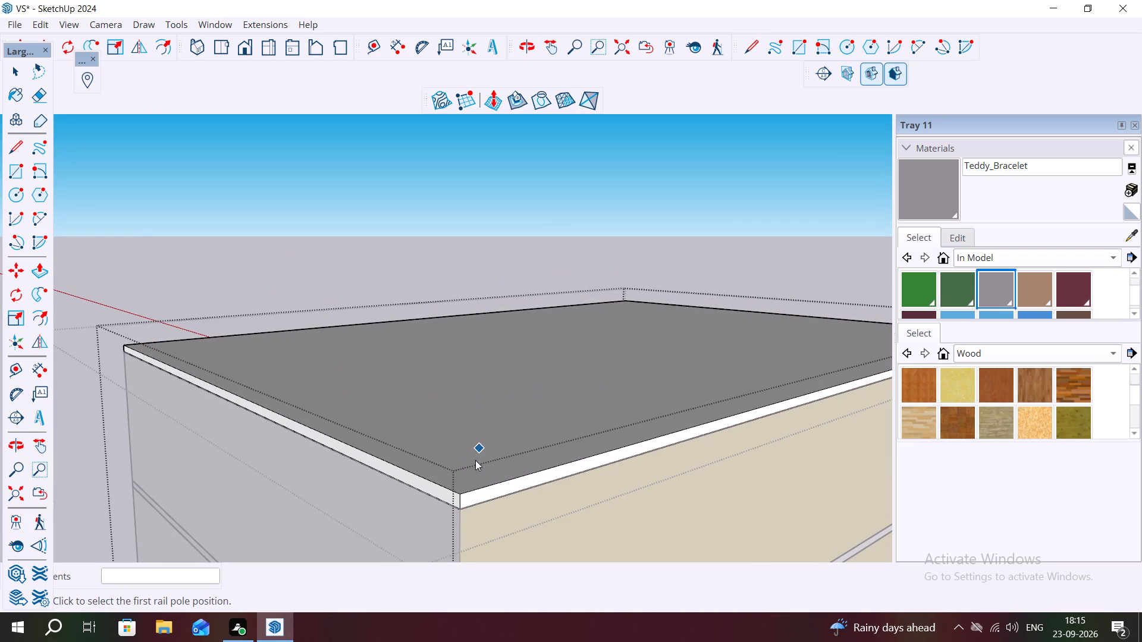
Restart the railing at the same rear corner with 4X poles along the 39' 6" rear edge and 6X along the far side edge.
scroll(451, 477, "down", 8)
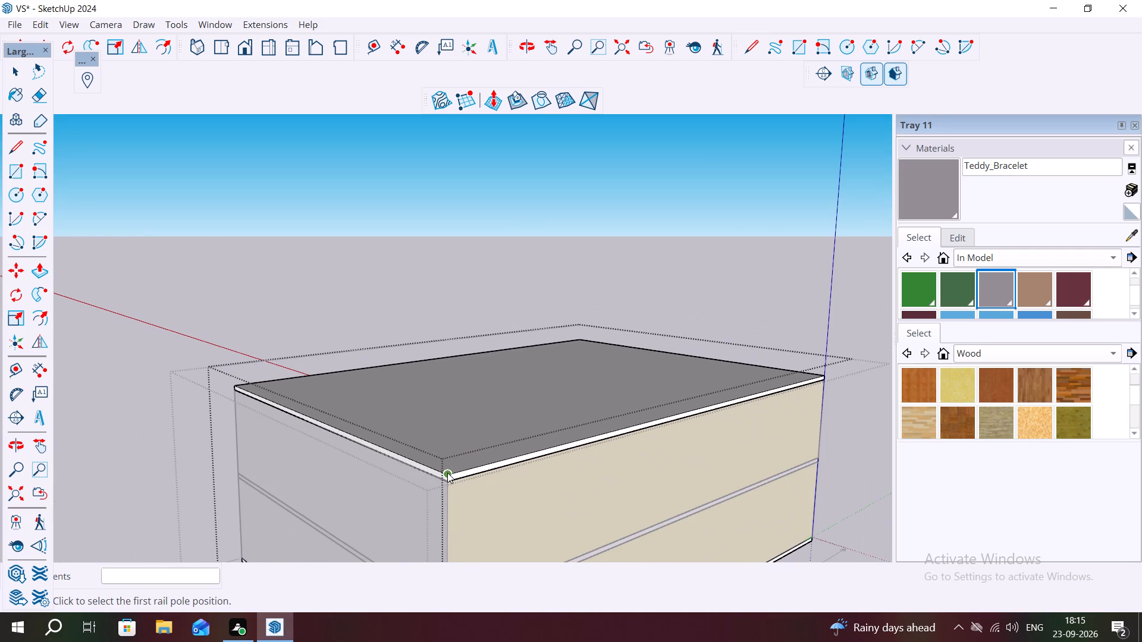
left_click(447, 473)
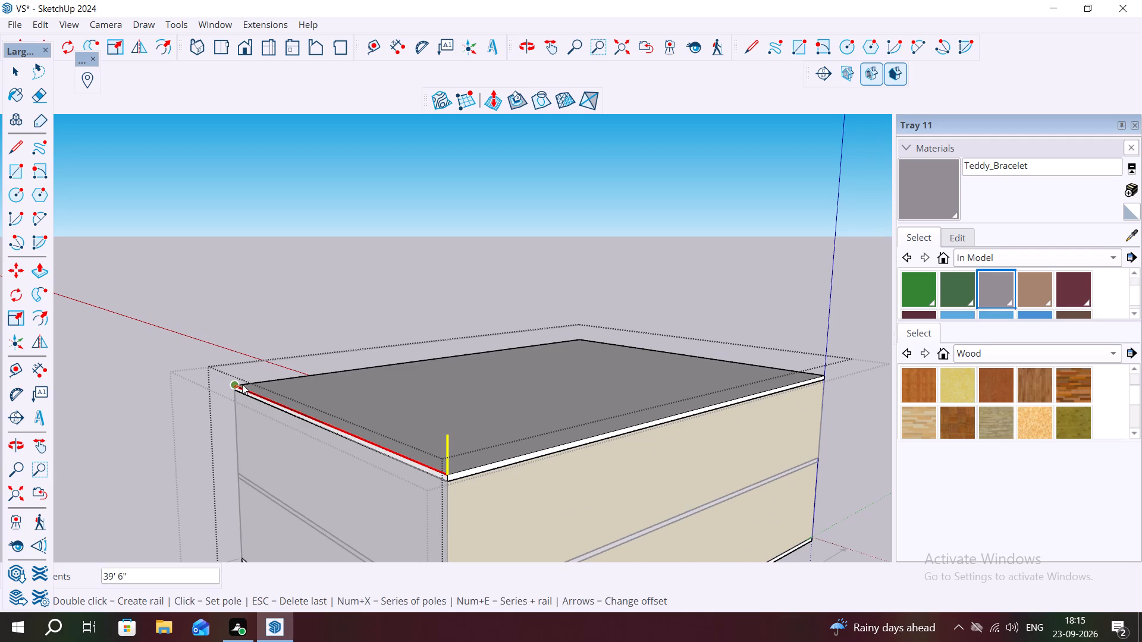
type("4X")
key("Return")
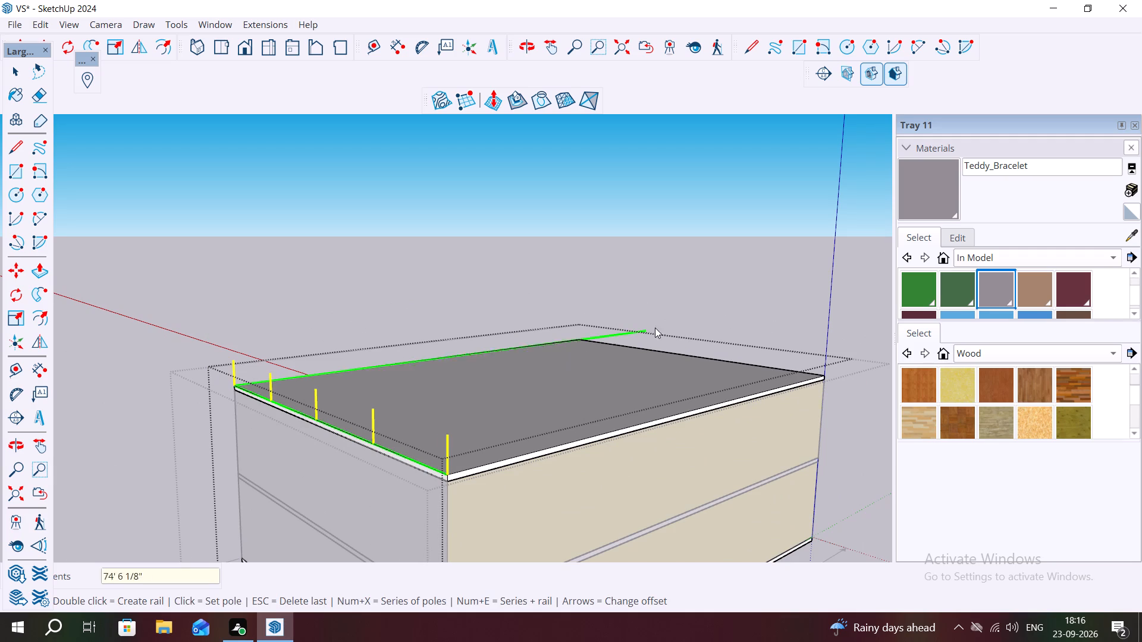
type("6X")
key("Return")
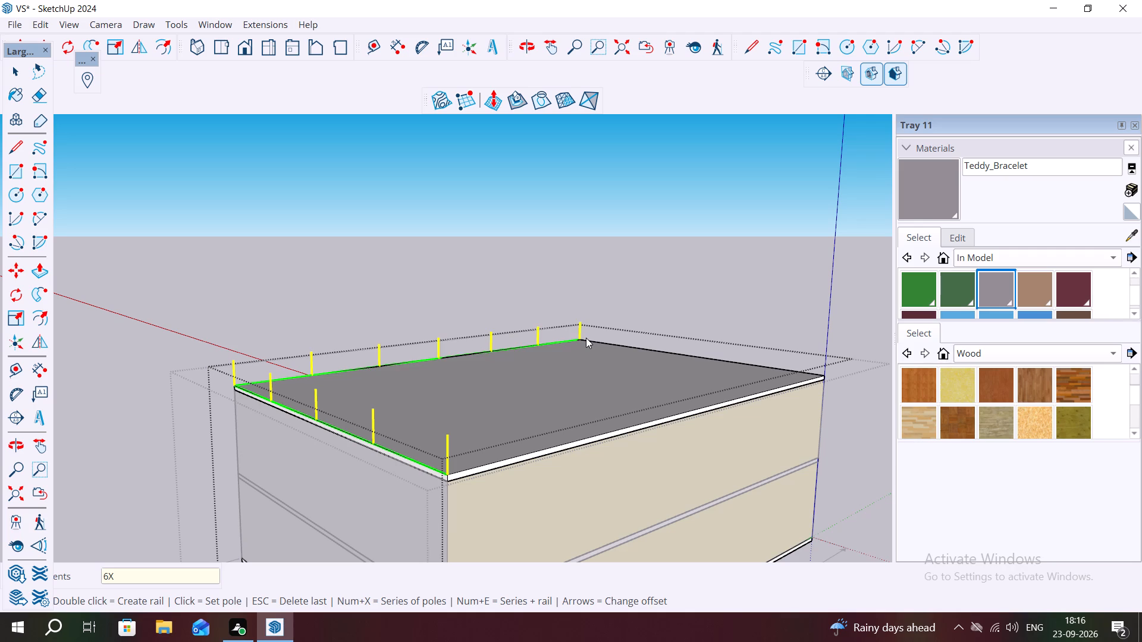
Add 4X poles along the 39' 6" front edge and 6X along the remaining 59' 6" side edge, and create the roof railing.
middle_click_drag(591, 309, 662, 407)
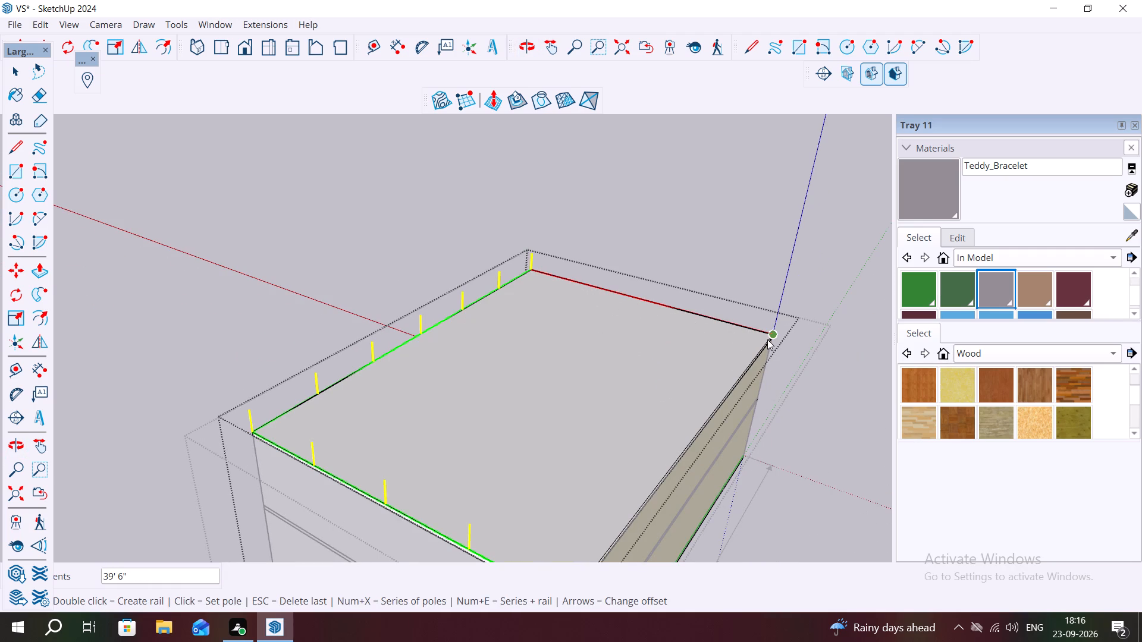
type("4X")
key("Return")
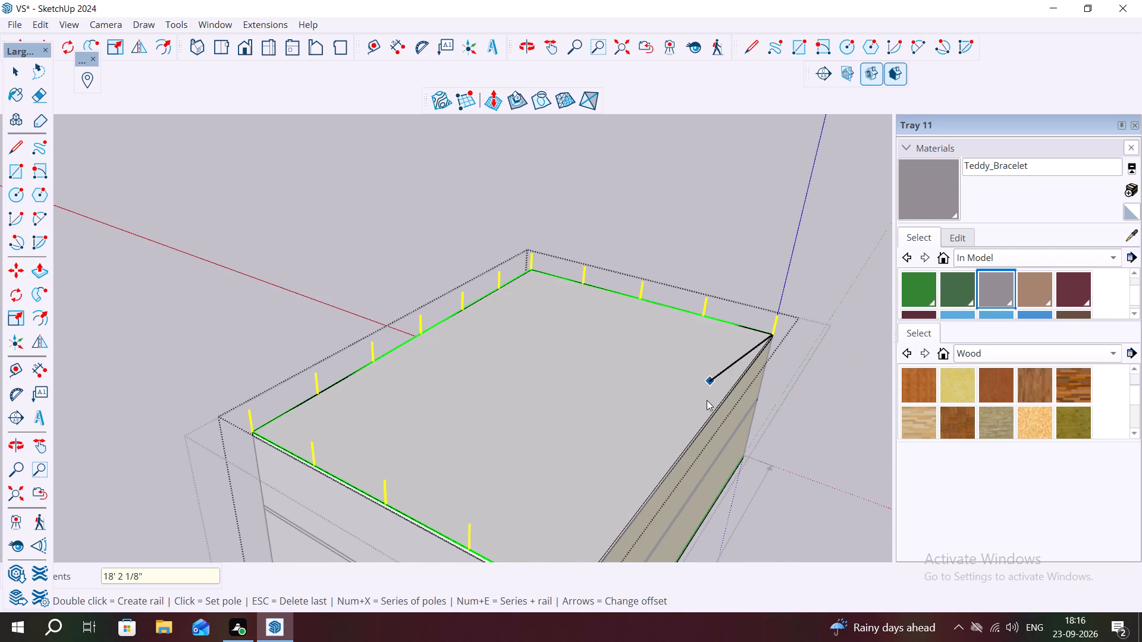
scroll(664, 379, "down", 4)
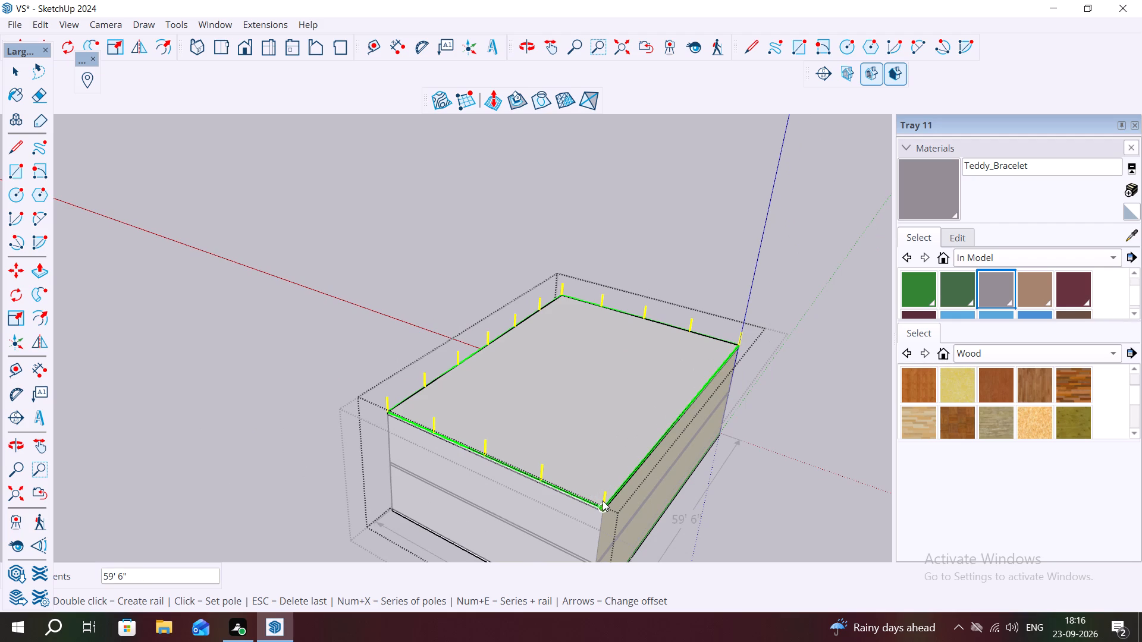
type("6X")
key("Return")
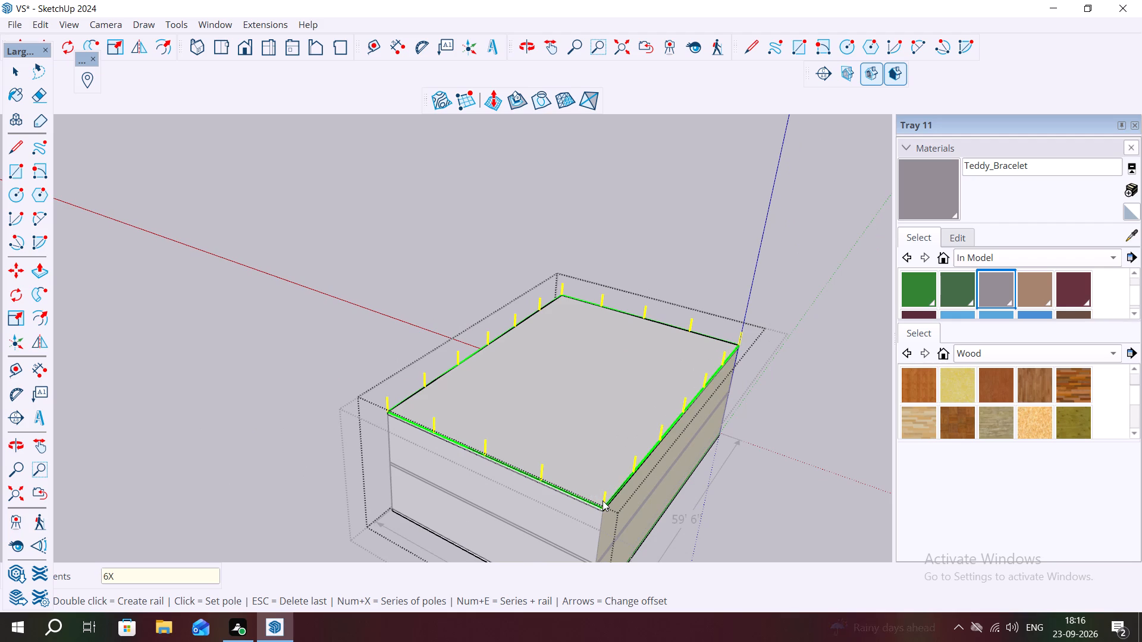
scroll(588, 518, "up", 10)
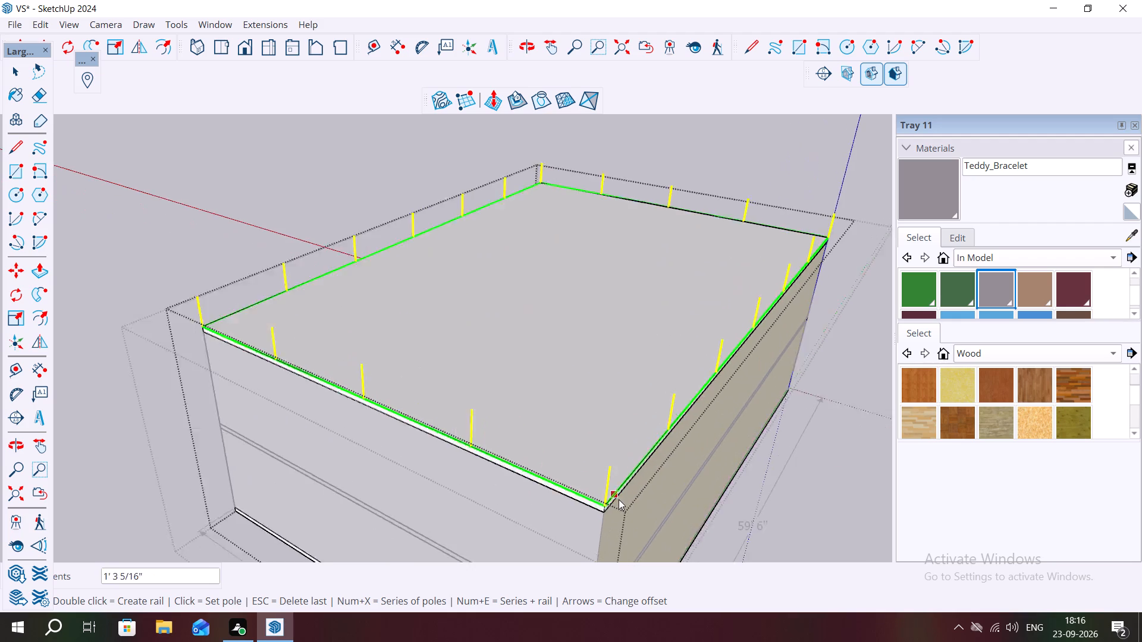
scroll(619, 499, "up", 9)
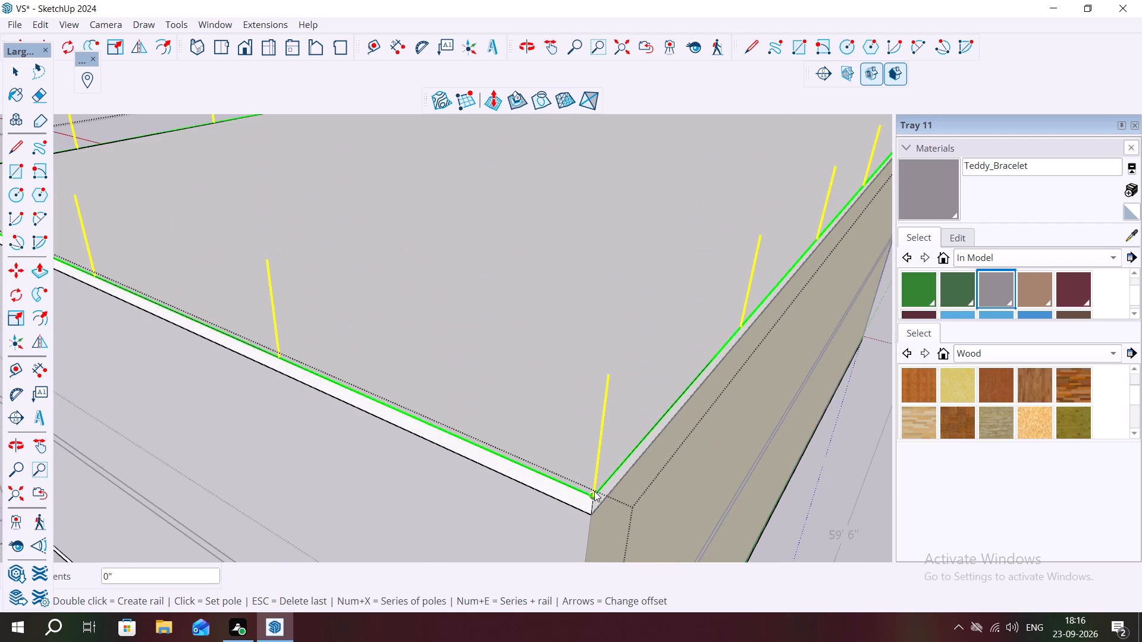
double_click(594, 491)
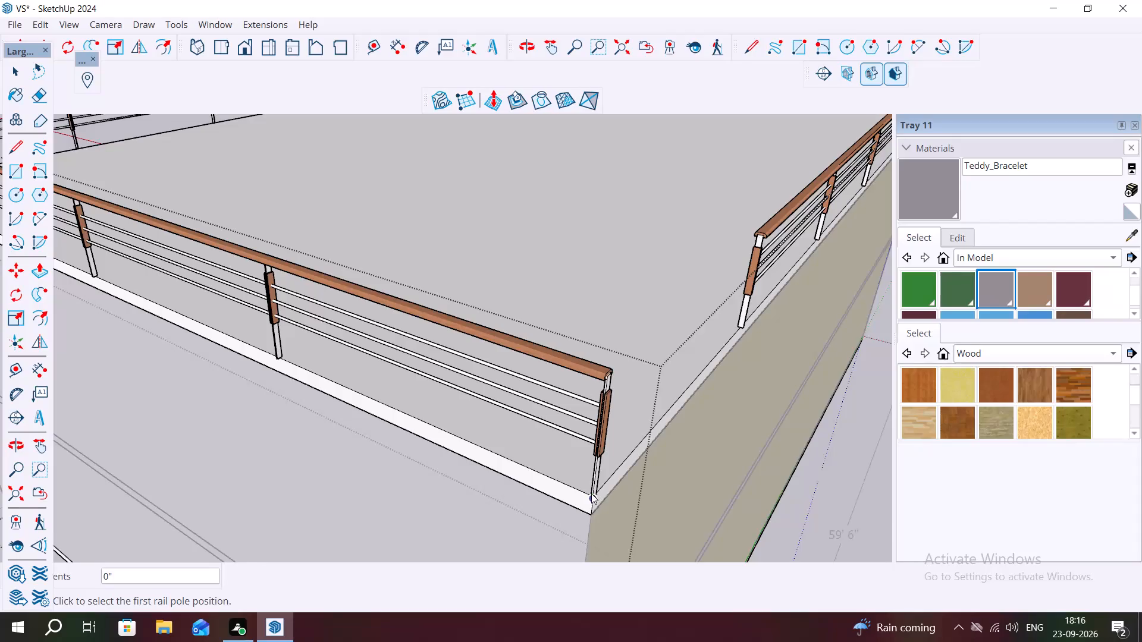
Add a rail section across the gap between the rear corner pole and the nearest pole on the 59' 6" side edge.
scroll(591, 493, "down", 1)
left_click(597, 495)
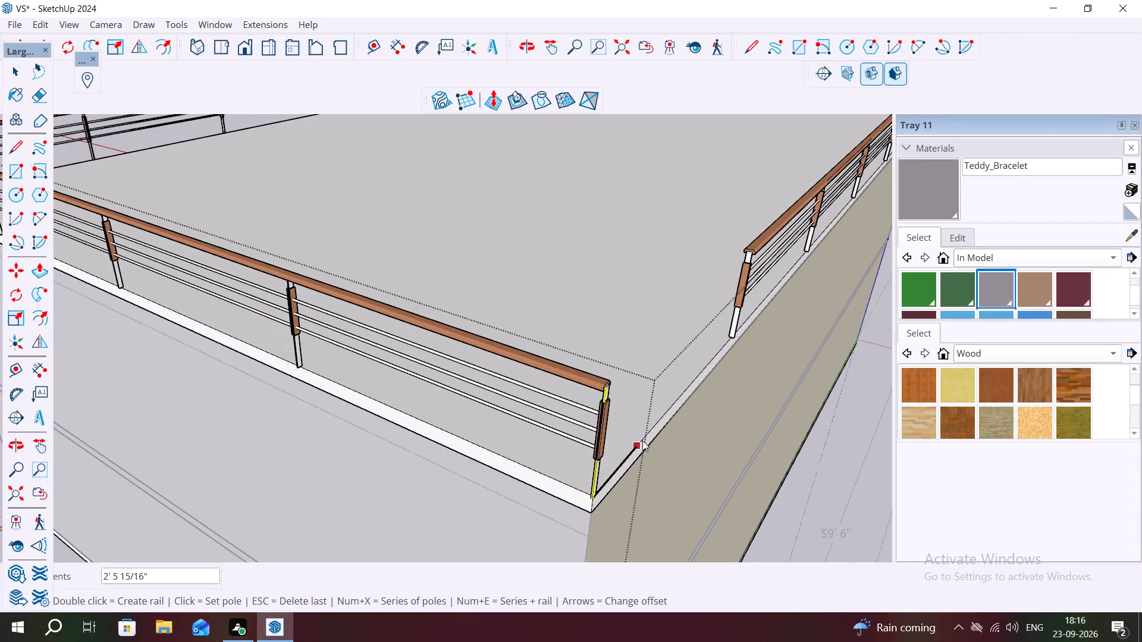
left_click(733, 335)
double_click(733, 335)
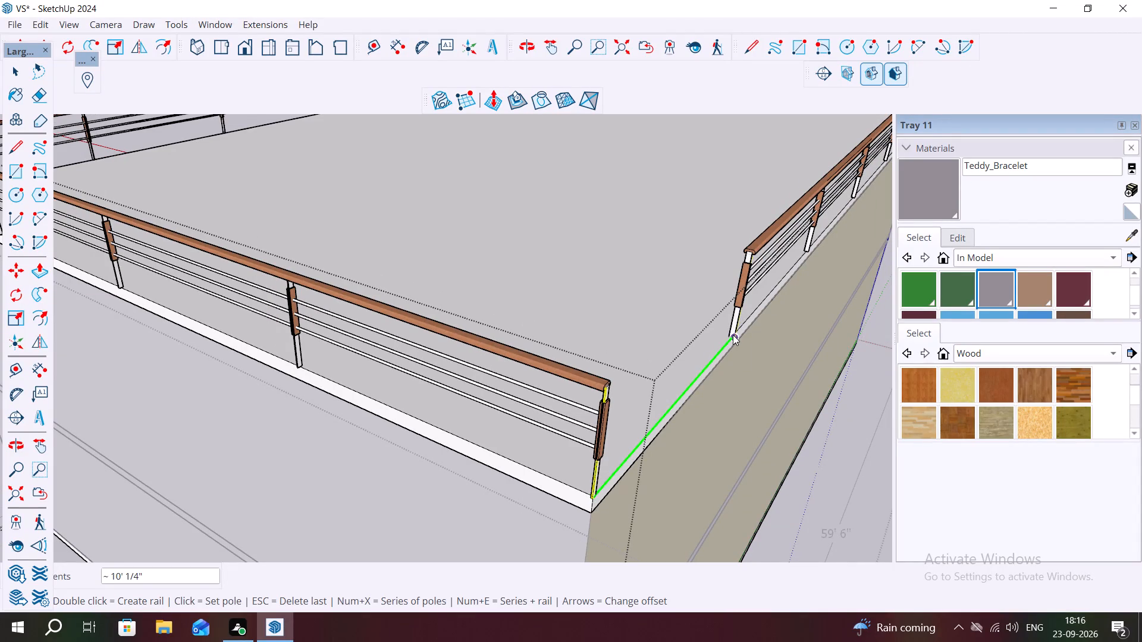
key("Escape")
key("space")
Close the group being edited to return to the whole house model.
scroll(712, 426, "down", 4)
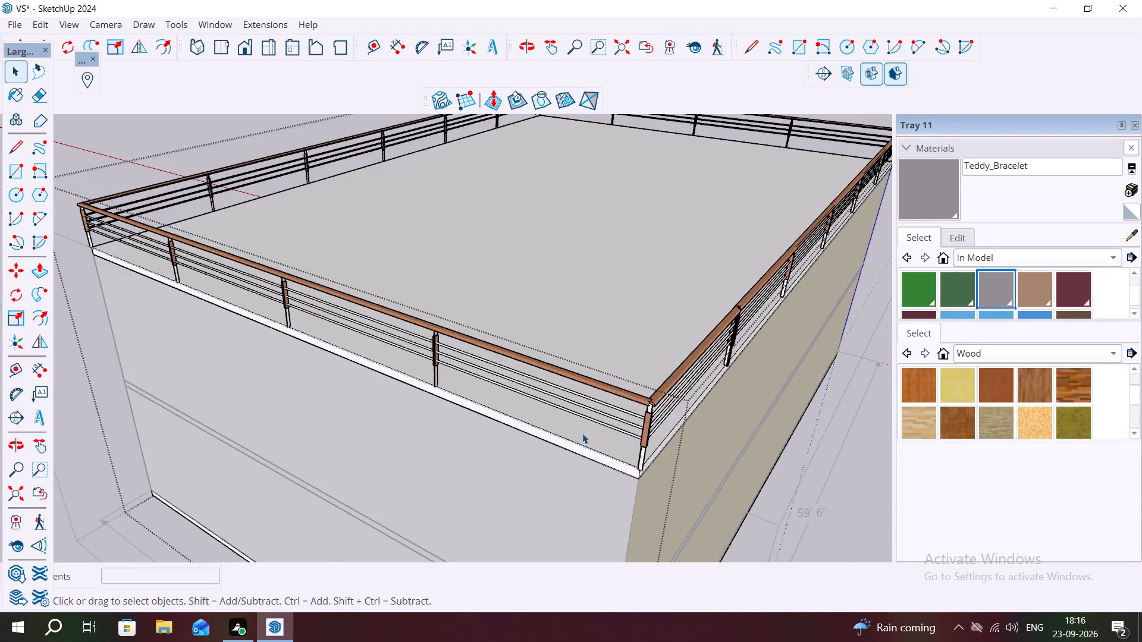
scroll(582, 433, "down", 3)
scroll(293, 355, "down", 7)
middle_click_drag(535, 380, 774, 341)
middle_click_drag(384, 425, 814, 448)
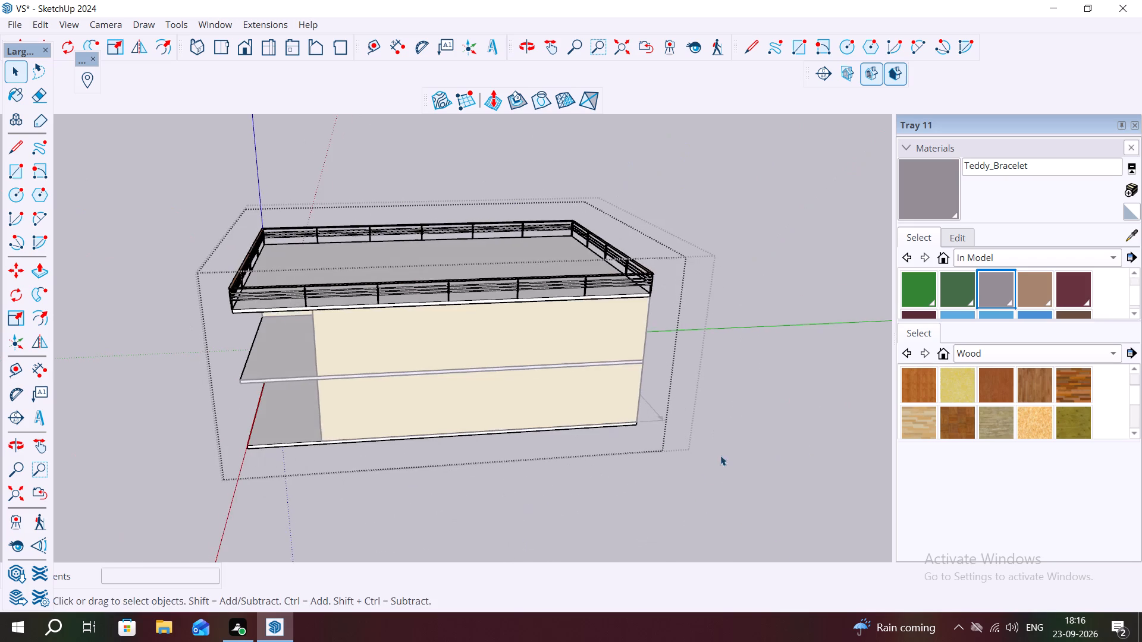
middle_click_drag(328, 430, 657, 404)
scroll(271, 360, "up", 5)
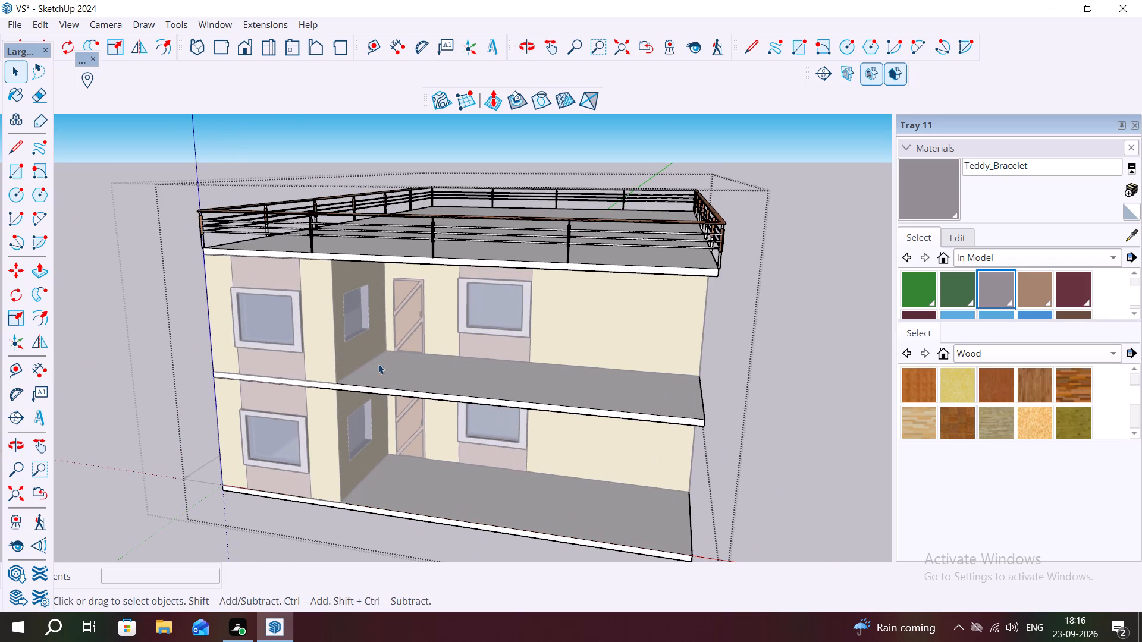
left_click(142, 420)
Draw a line about 28' long along the upper-floor slab's front edge, from the projecting room's wall corner to the slab's outer corner.
middle_click_drag(345, 370, 349, 393)
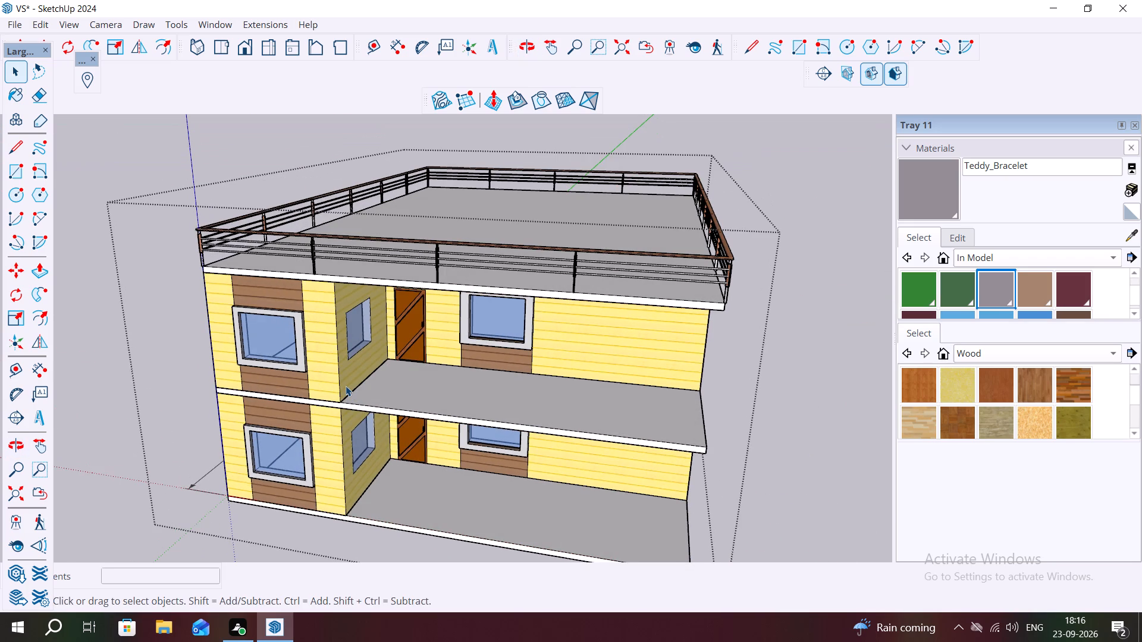
key("l")
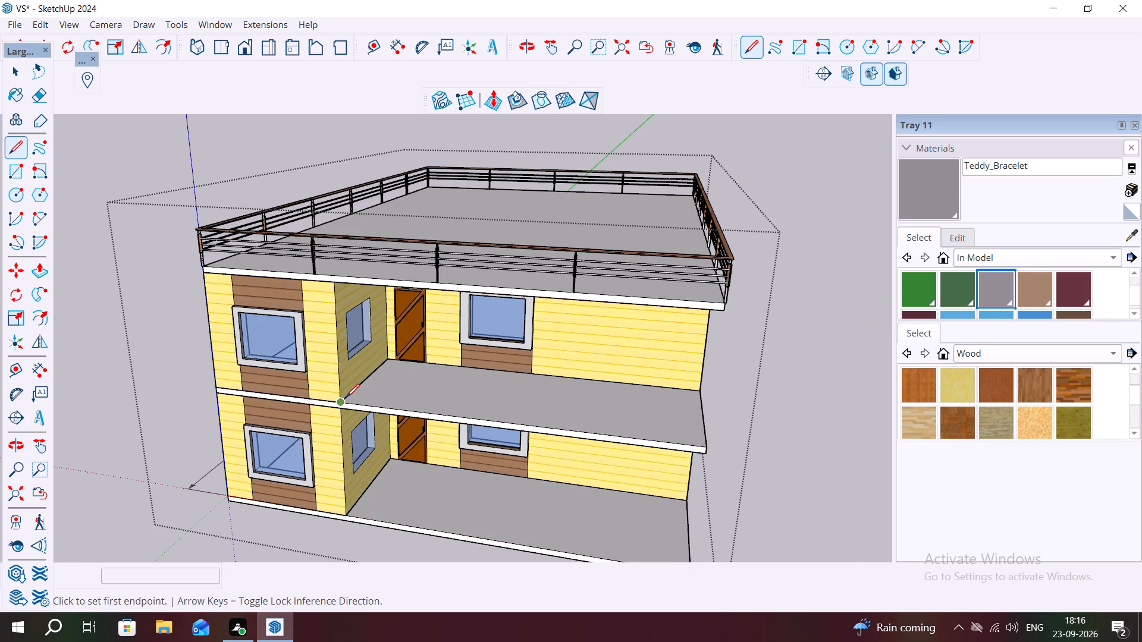
left_click(344, 399)
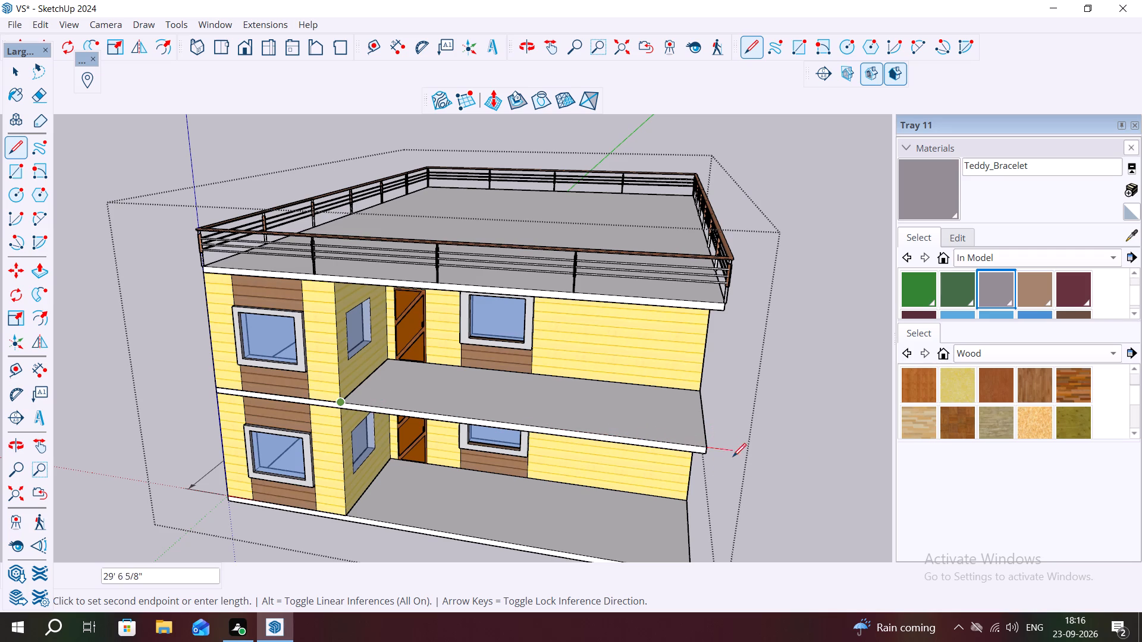
left_click(705, 445)
key("Escape")
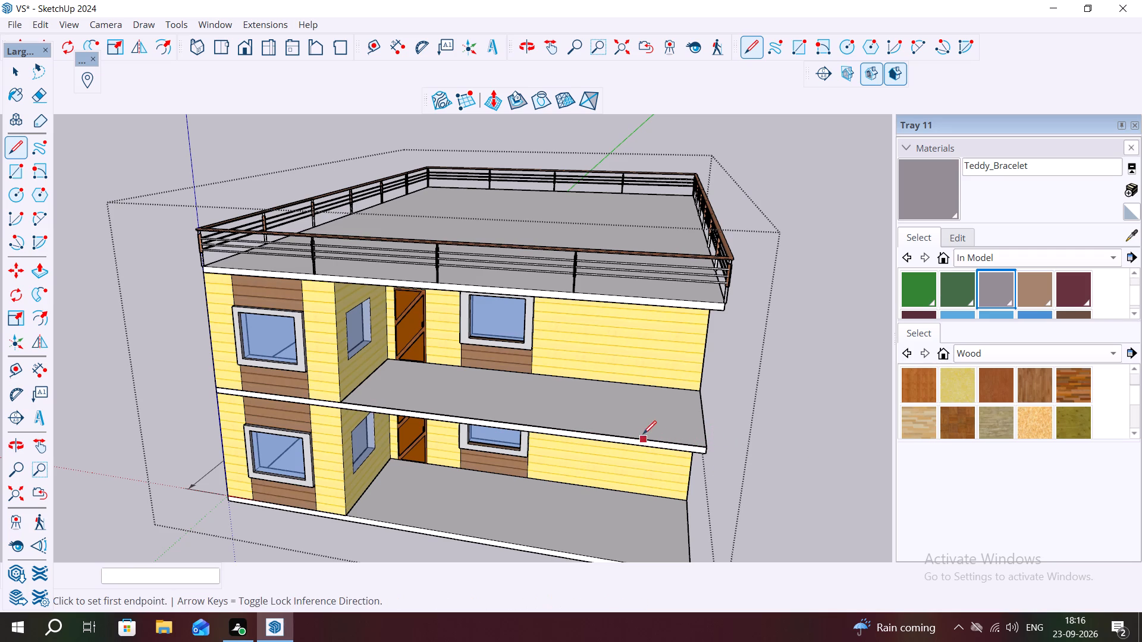
key("space")
Create a Type B, 36" balcony railing with 5X poles along the 28' front edge and 4X along the side edge to the wall.
left_click(279, 15)
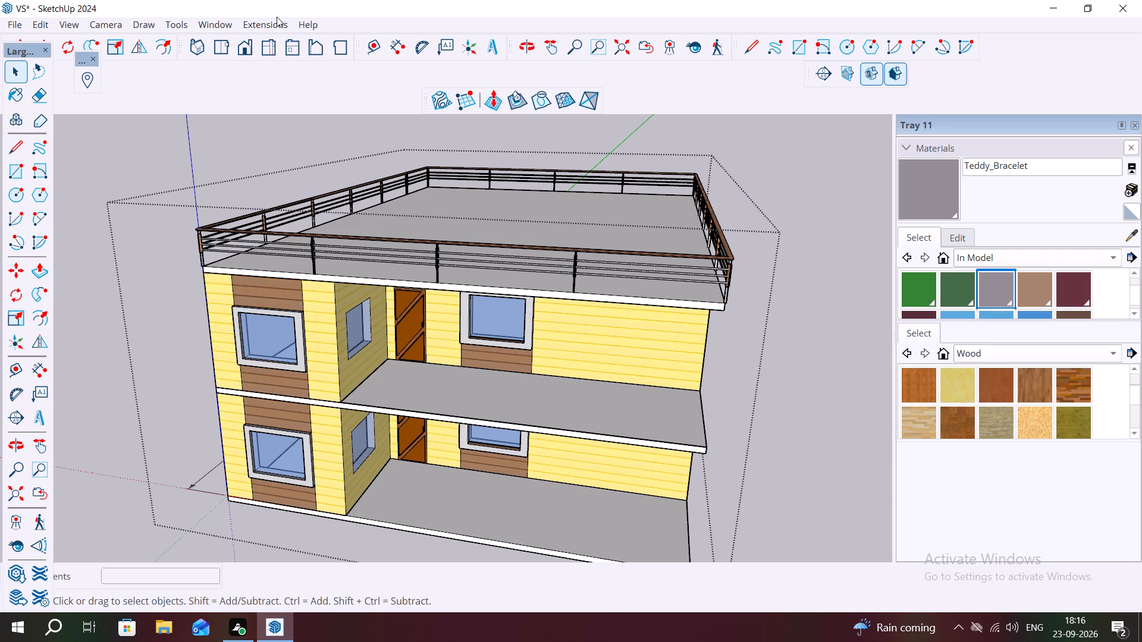
left_click(275, 21)
left_click(283, 93)
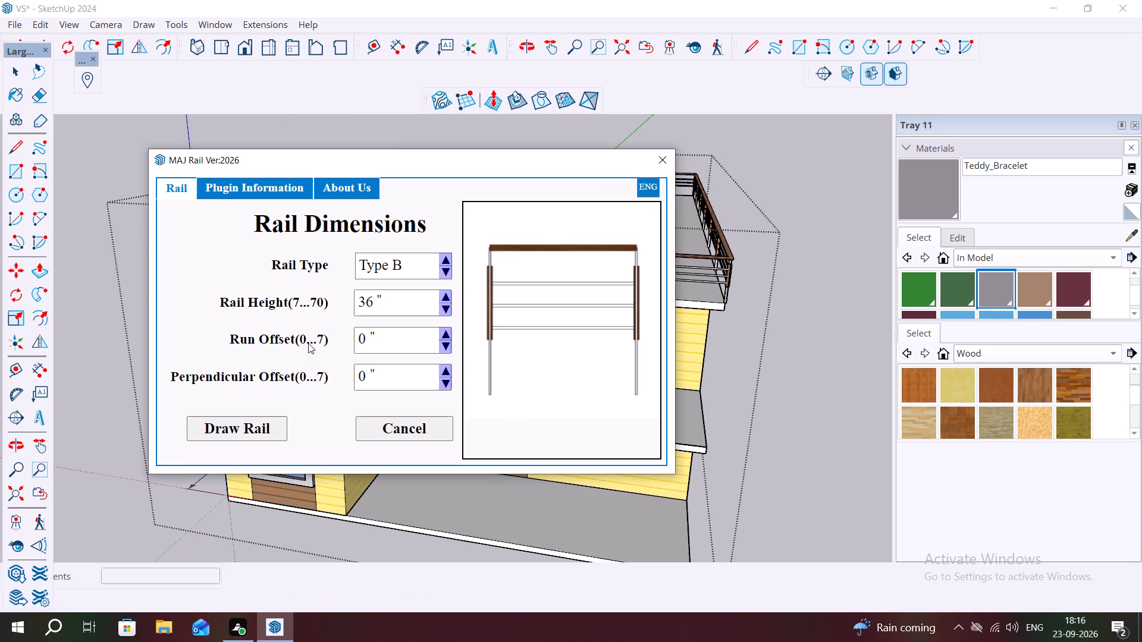
left_click(264, 421)
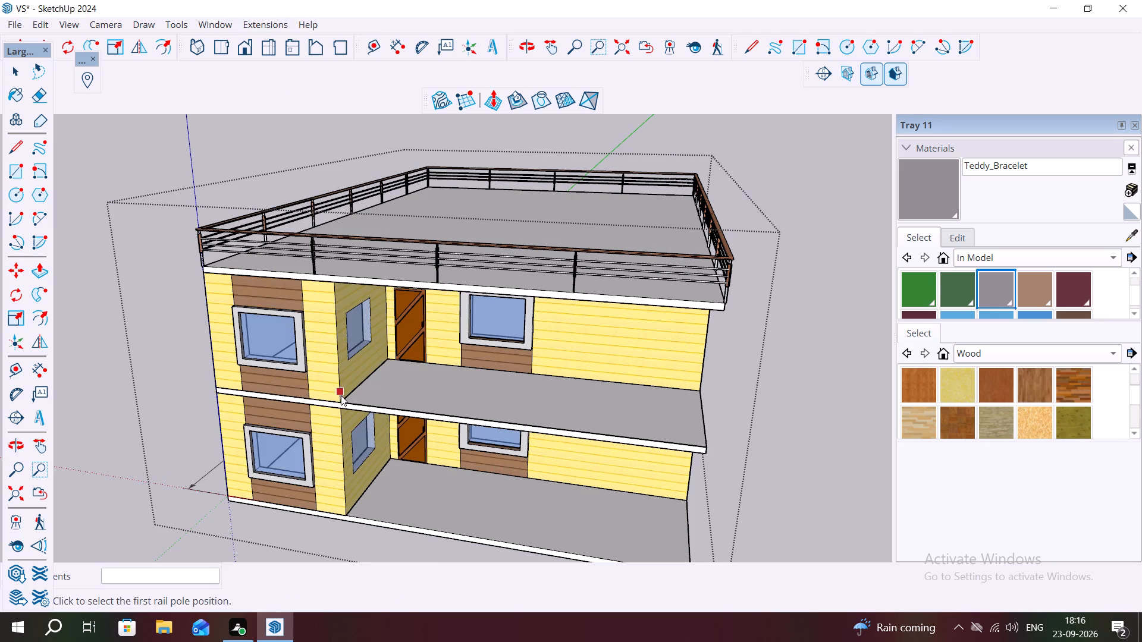
left_click(343, 399)
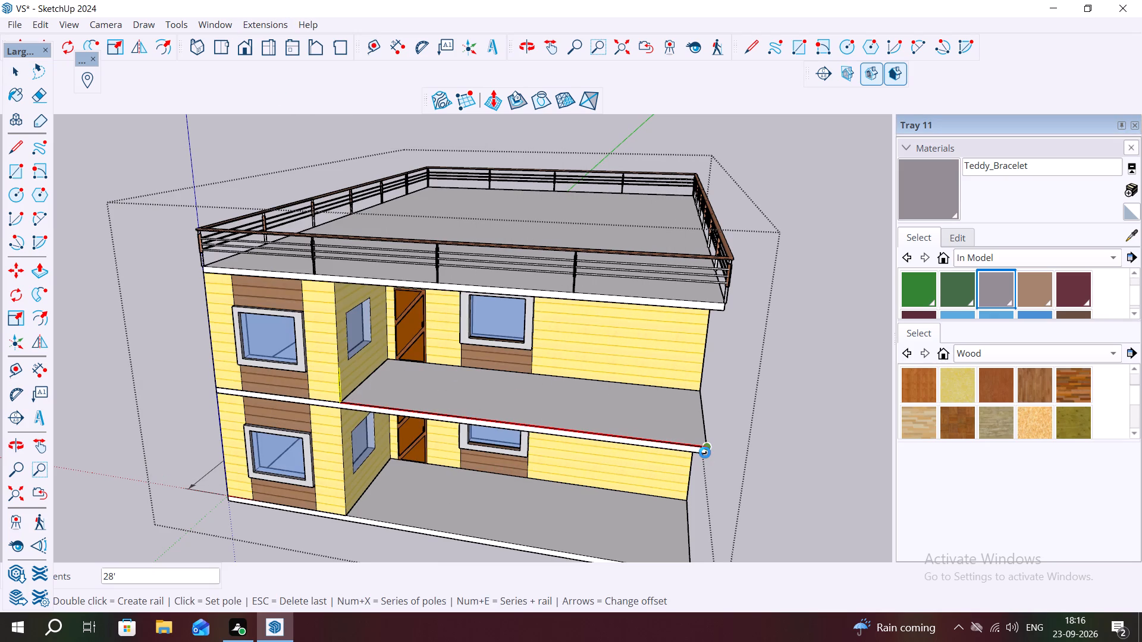
type("5X")
key("Return")
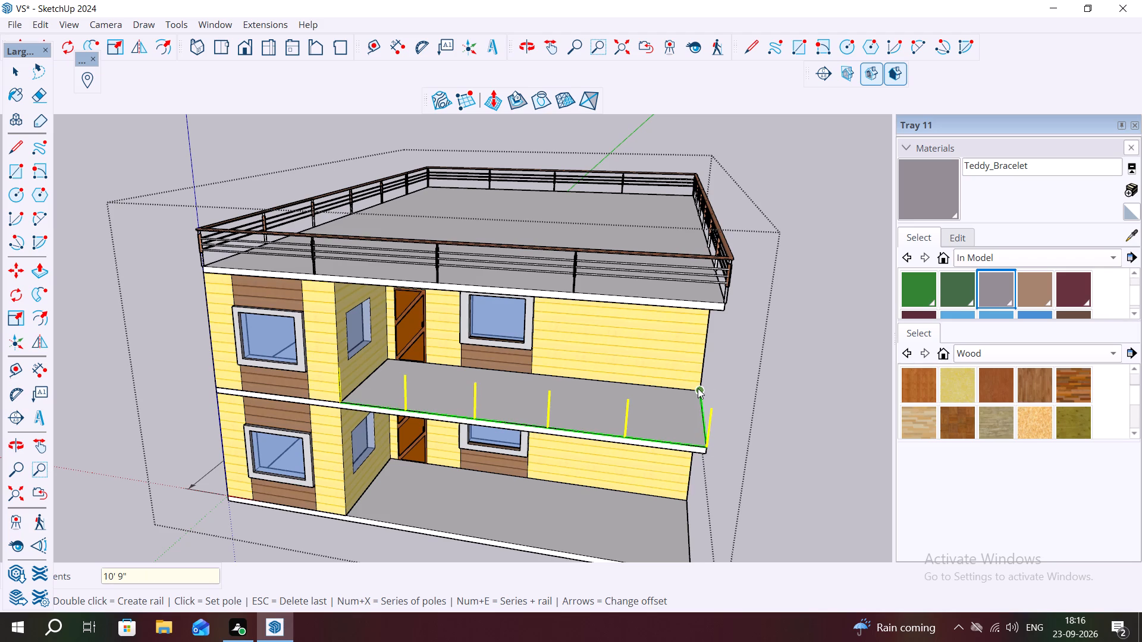
type("4X")
key("Return")
middle_click_drag(698, 385, 625, 389)
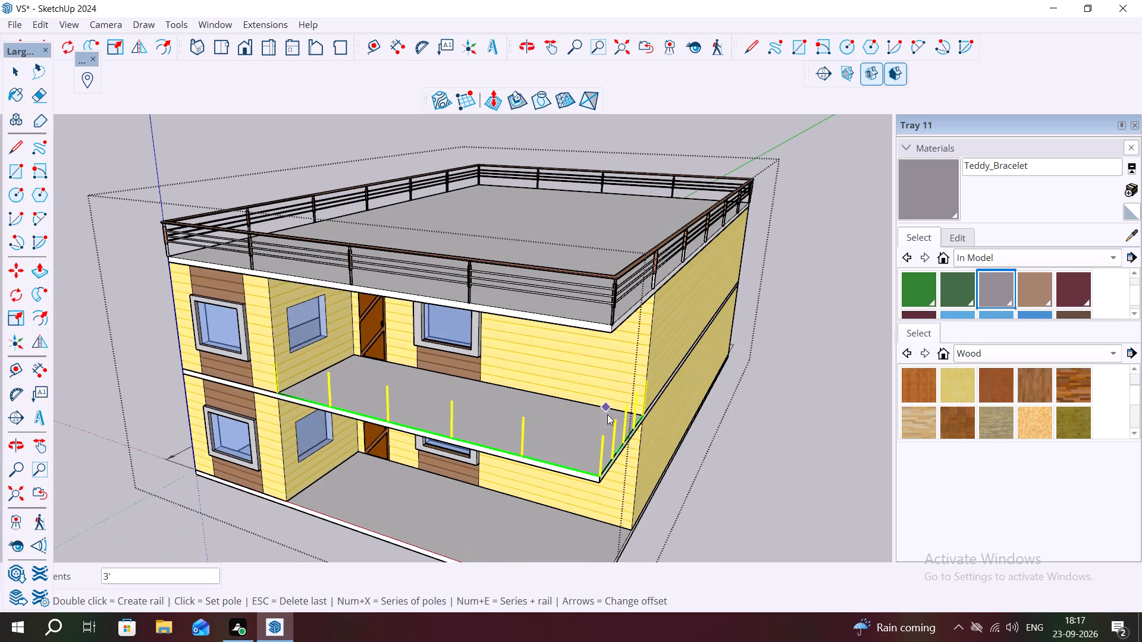
scroll(647, 420, "up", 13)
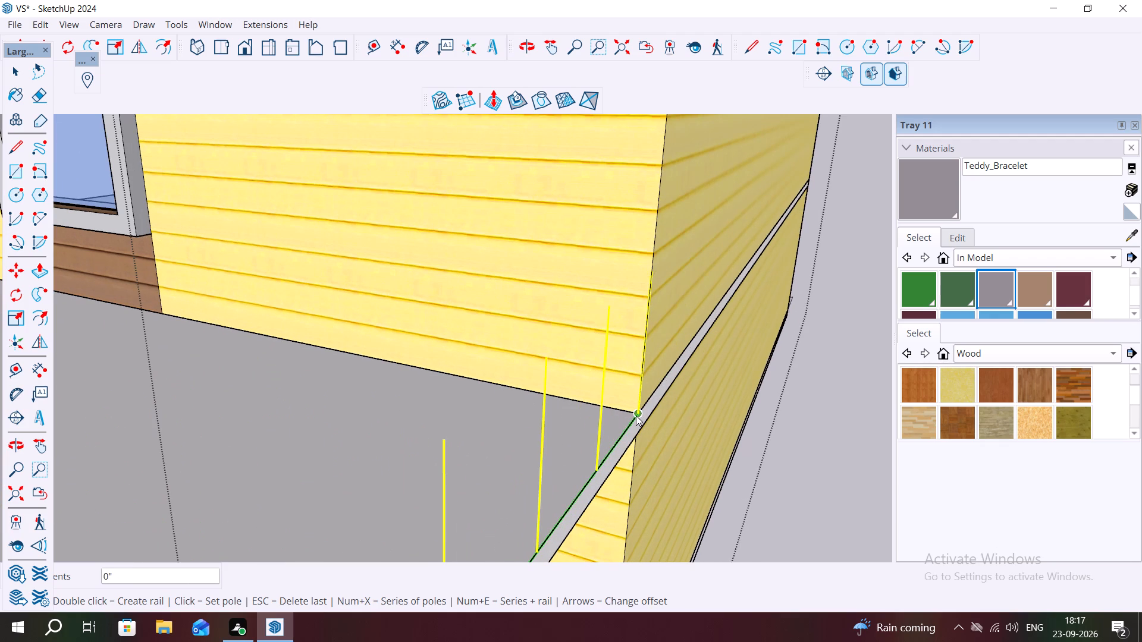
double_click(636, 416)
scroll(636, 416, "down", 4)
key("Escape")
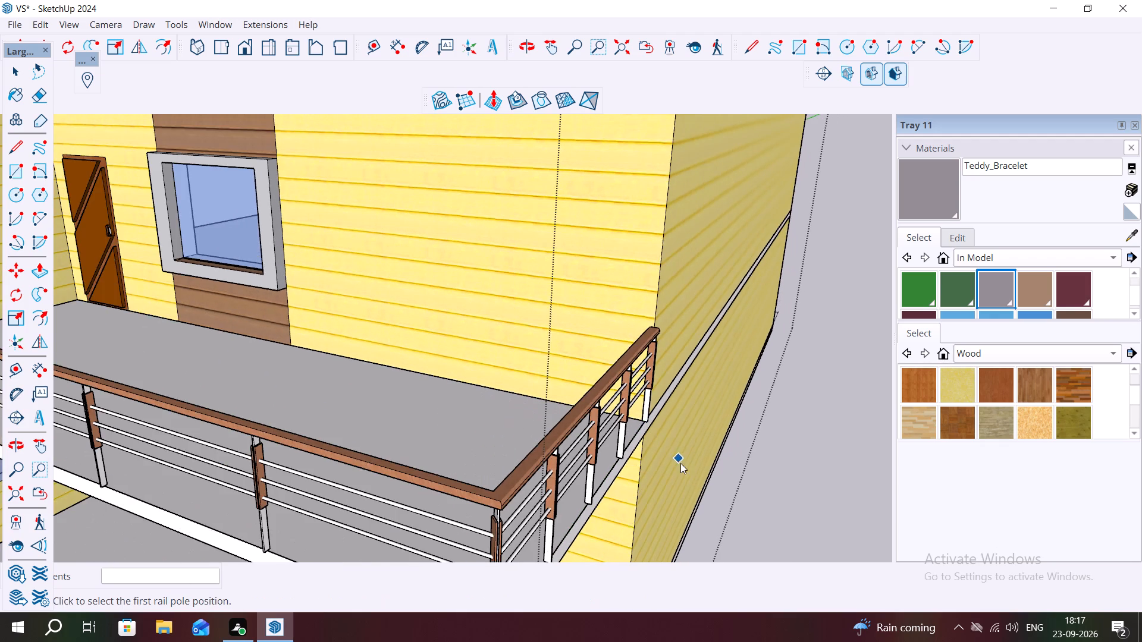
Examine the whole house from the front and from above, including the new balcony railing.
scroll(705, 479, "down", 8)
key("space")
middle_click_drag(469, 498, 534, 462)
scroll(340, 449, "down", 3)
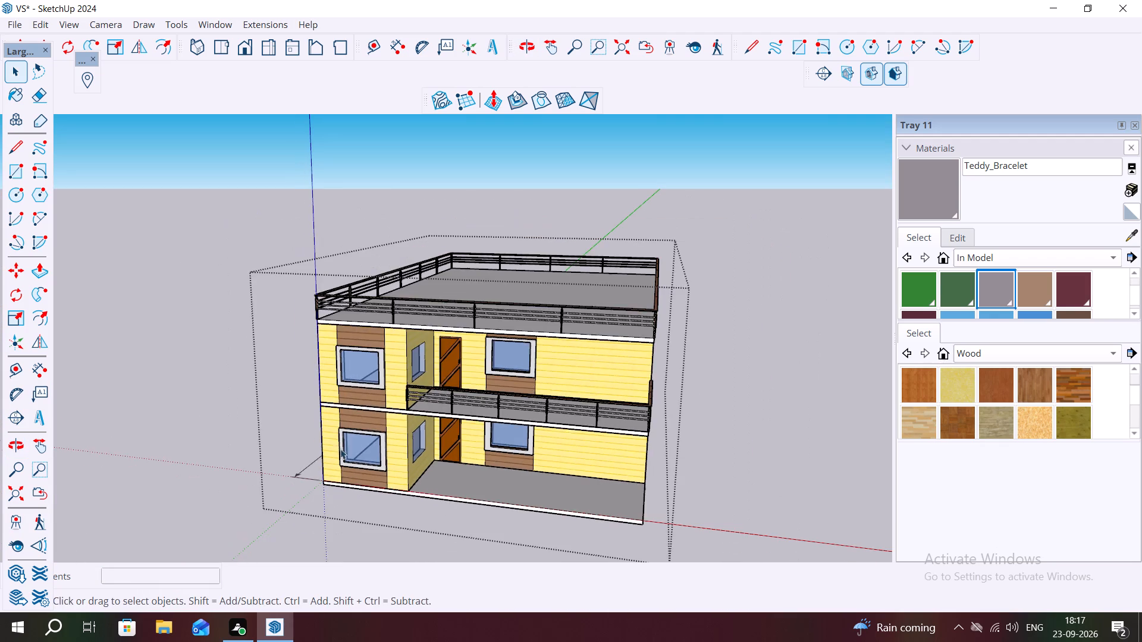
scroll(332, 433, "down", 2)
middle_click_drag(327, 448, 439, 483)
scroll(513, 501, "down", 2)
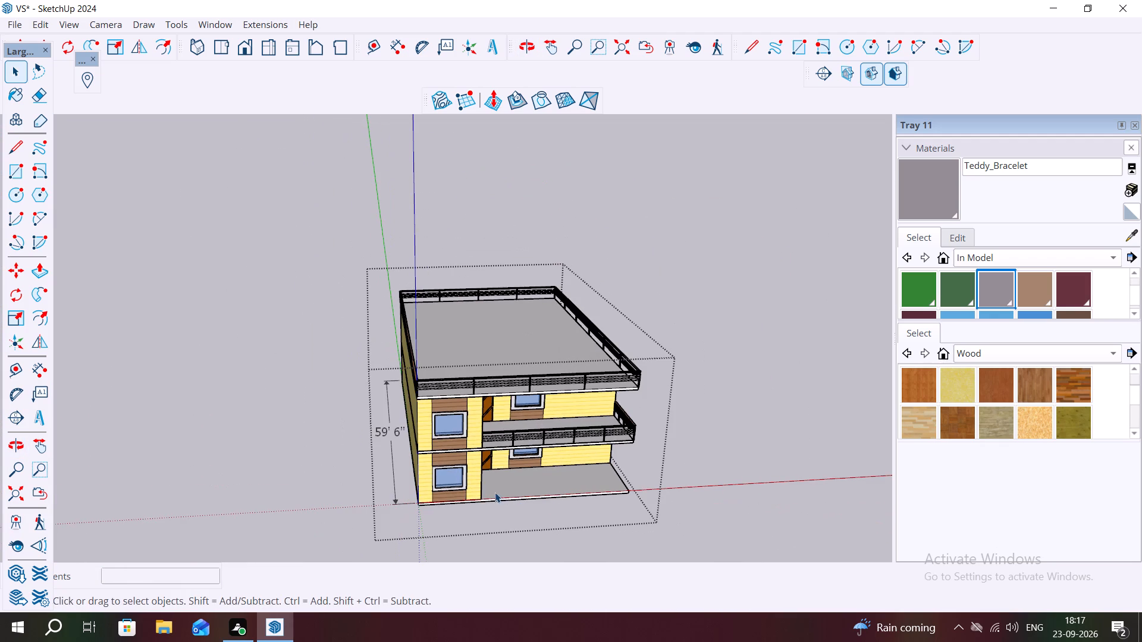
scroll(391, 487, "down", 3)
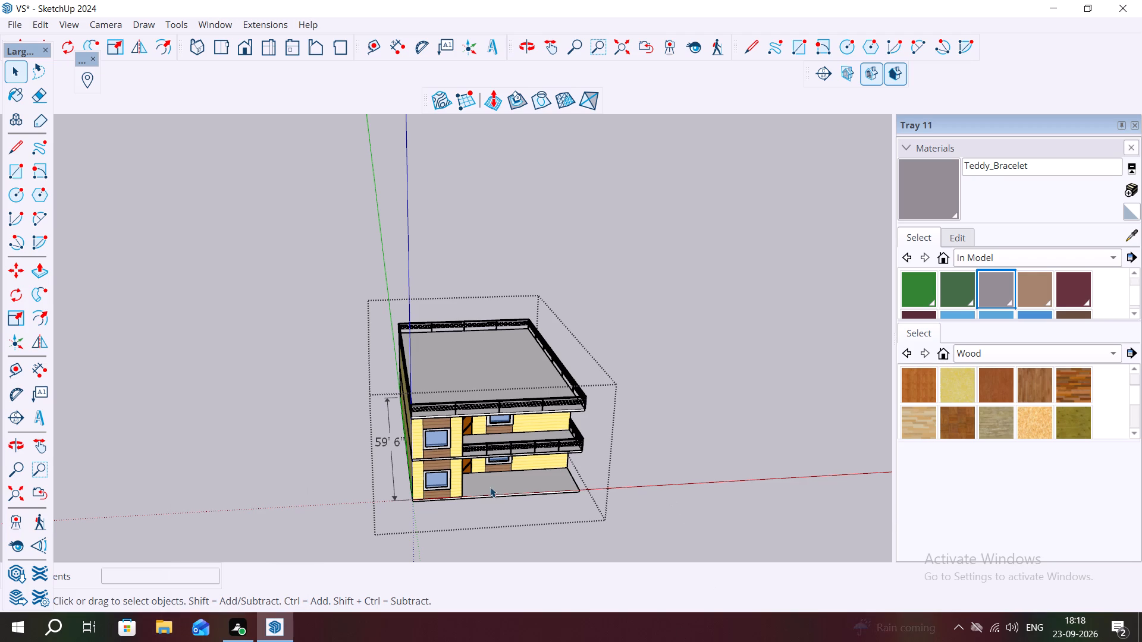
middle_click_drag(481, 484, 437, 396)
scroll(459, 437, "up", 2)
middle_click_drag(484, 462, 456, 452)
scroll(450, 447, "up", 3)
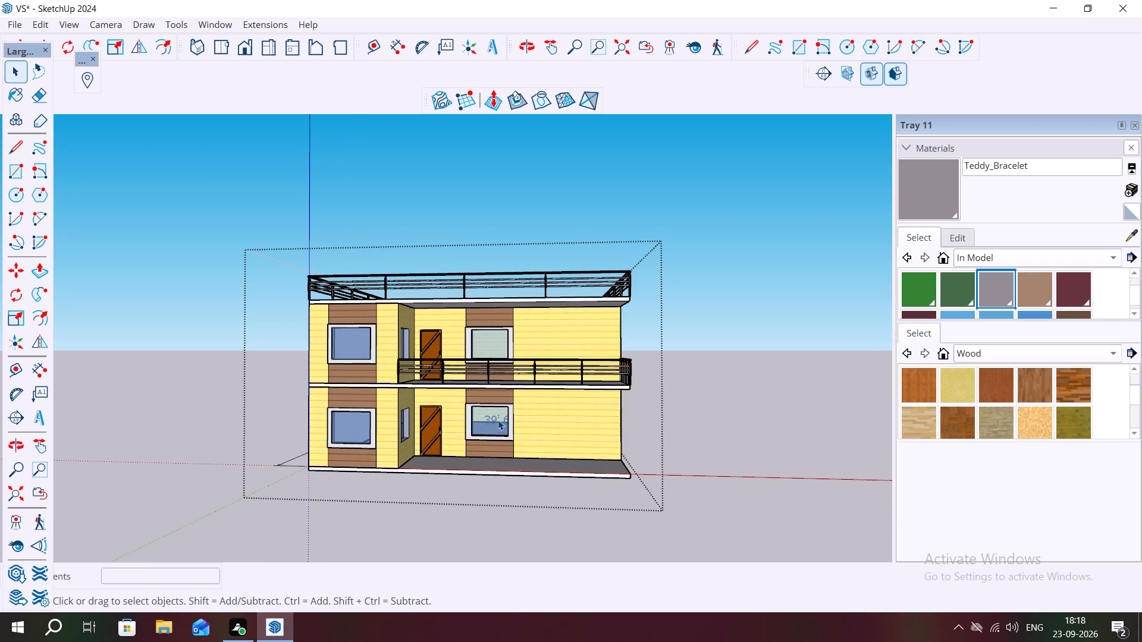
scroll(615, 366, "down", 2)
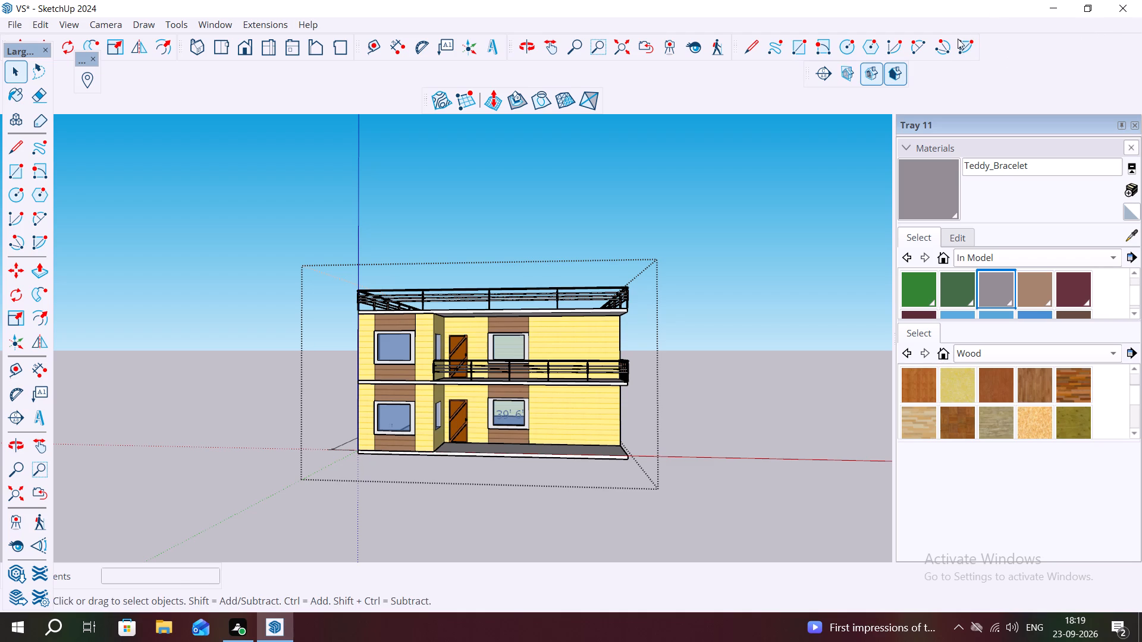
Delete the 59' 6" dimension along the house's side wall.
middle_click_drag(569, 409, 594, 474)
scroll(472, 405, "up", 3)
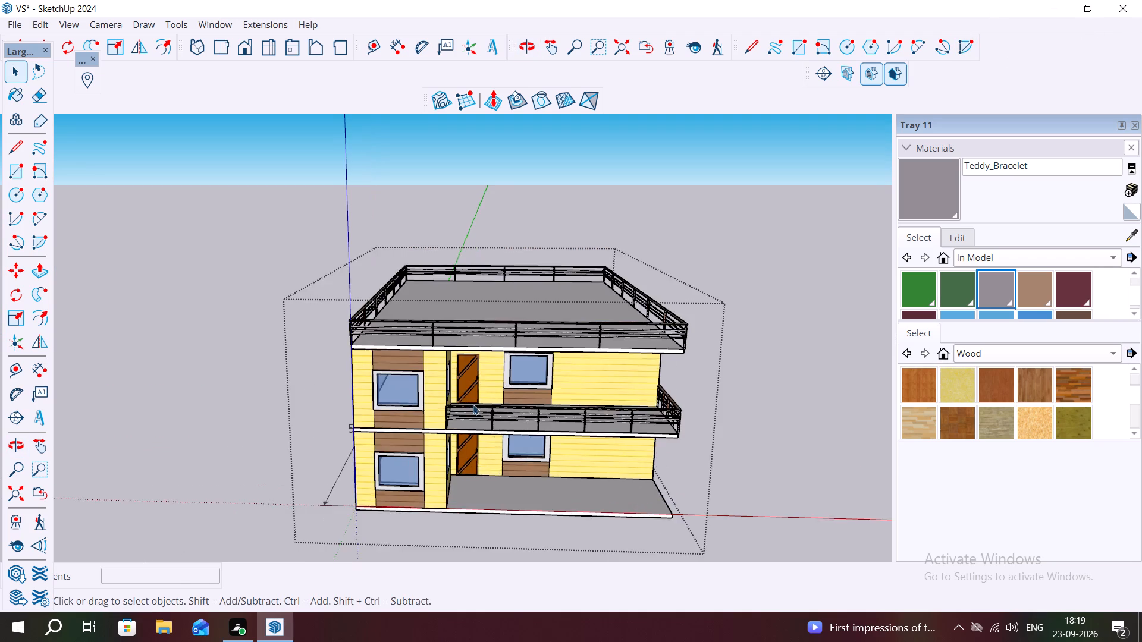
scroll(473, 404, "up", 3)
middle_click_drag(505, 411, 655, 394)
scroll(335, 420, "down", 6)
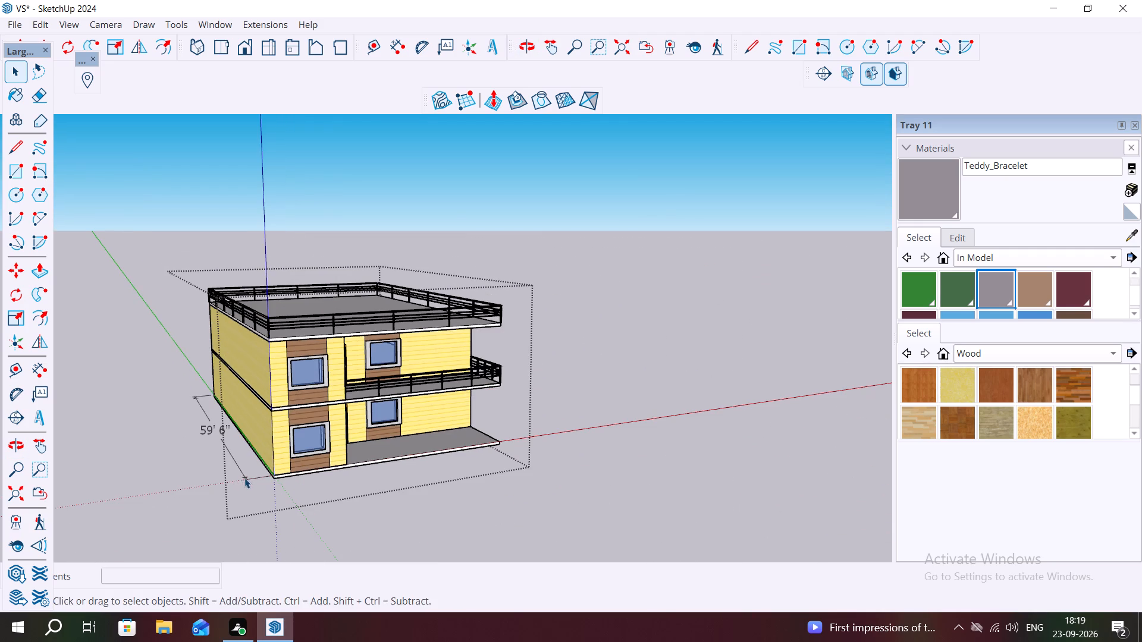
left_click(246, 479)
key("Delete")
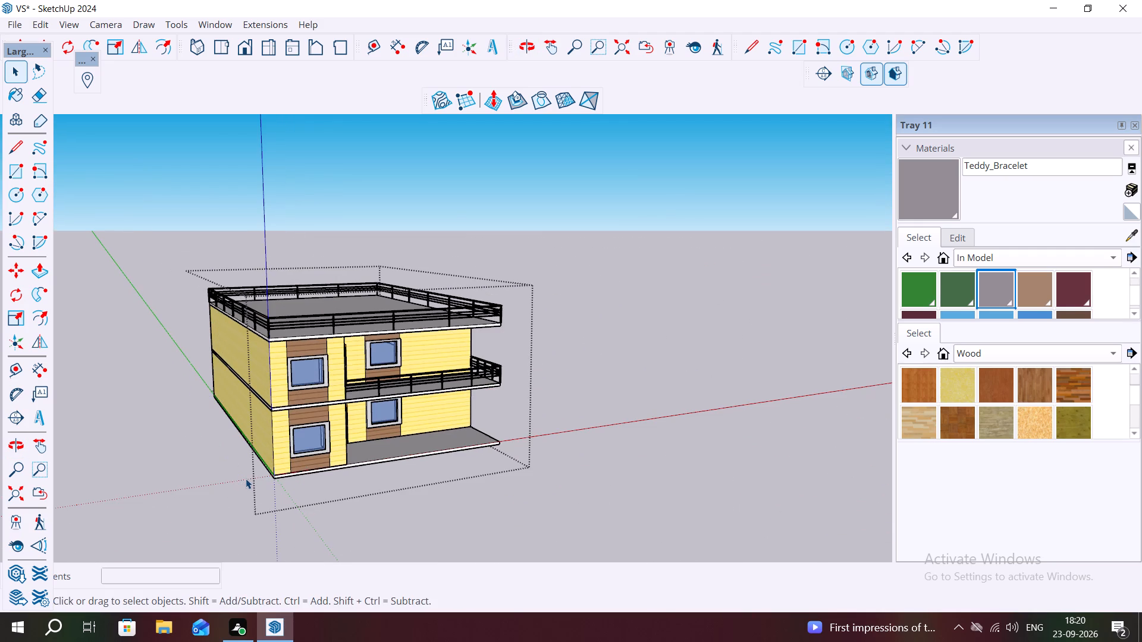
Delete the 39' 6" dimension along the base of the rear wall.
scroll(329, 449, "down", 3)
middle_click_drag(470, 402, 669, 407)
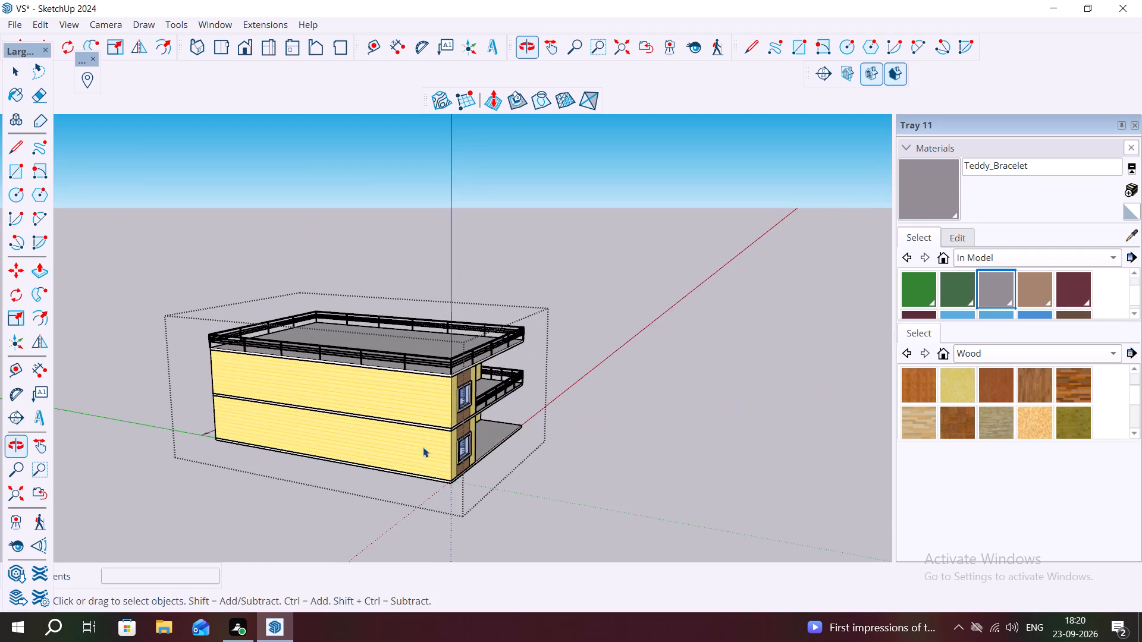
middle_click_drag(384, 468, 653, 454)
middle_click_drag(285, 503, 559, 408)
middle_click_drag(453, 417, 489, 443)
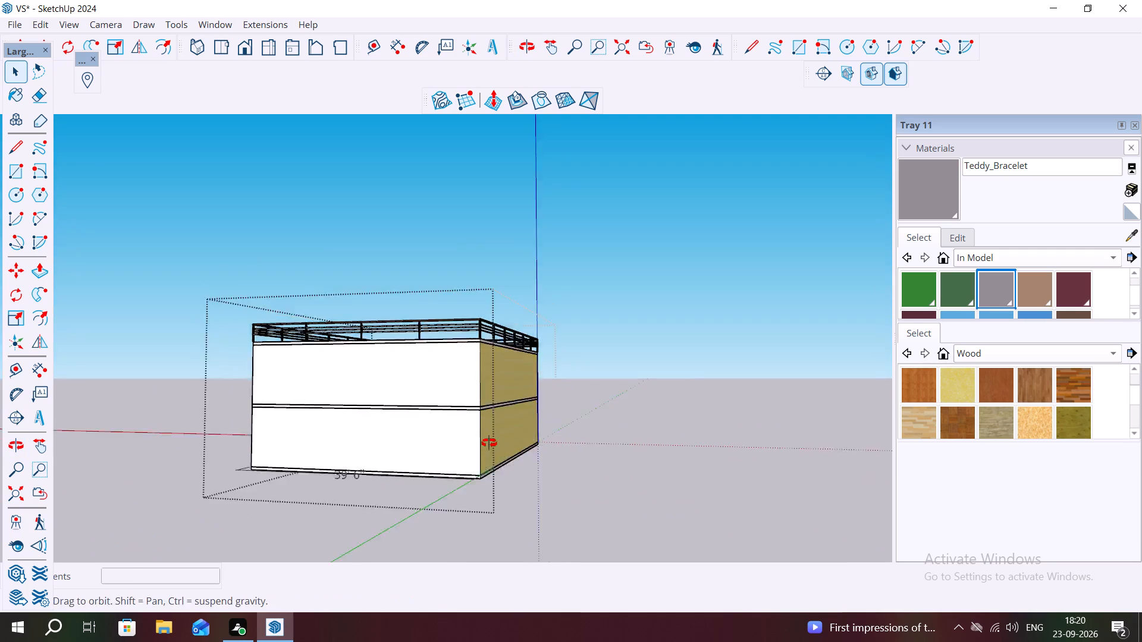
middle_click_drag(489, 443, 541, 505)
left_click(491, 520)
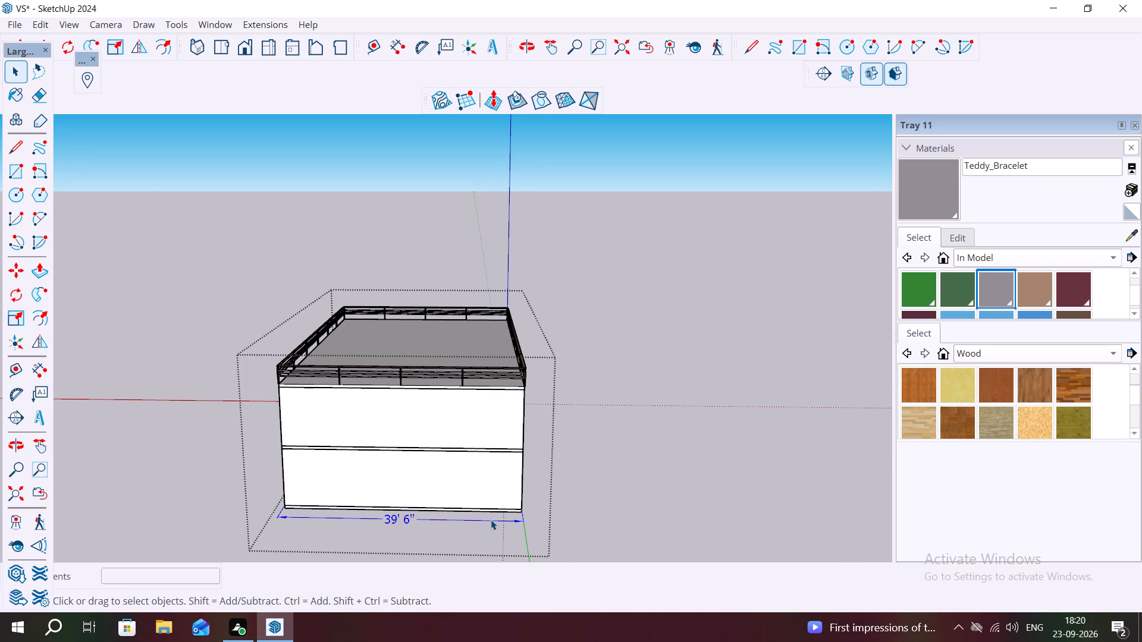
key("Delete")
Inspect the house from the rear around to the front façade, checking its windows, doors and railings.
scroll(757, 506, "down", 3)
middle_click_drag(752, 505, 673, 514)
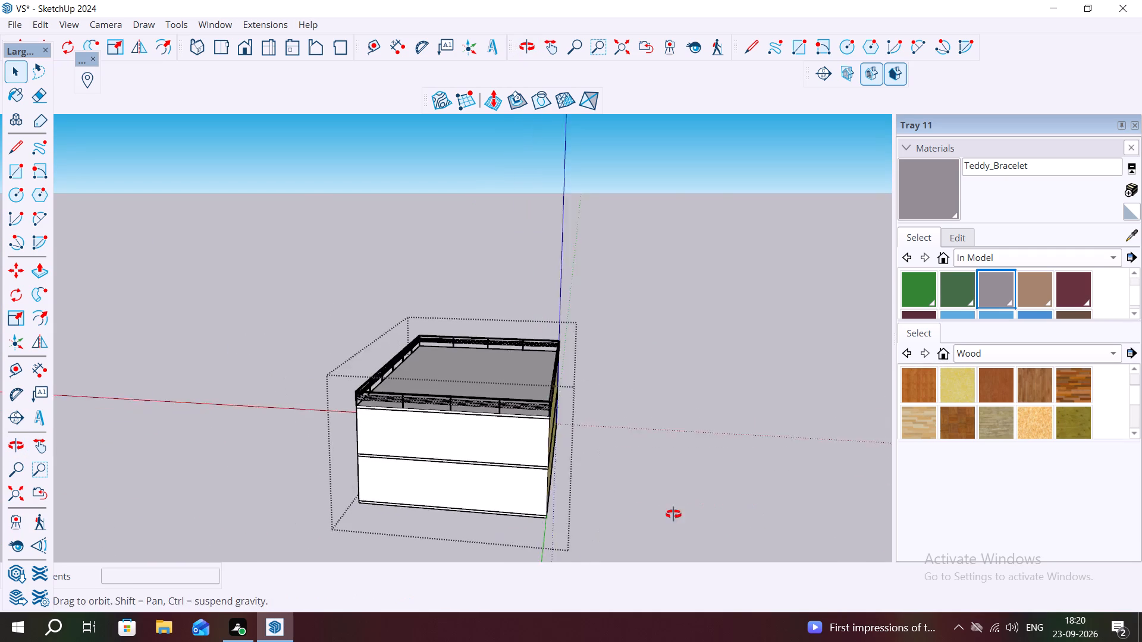
middle_click_drag(673, 514, 506, 552)
middle_click_drag(630, 388, 174, 250)
middle_click_drag(539, 394, 413, 542)
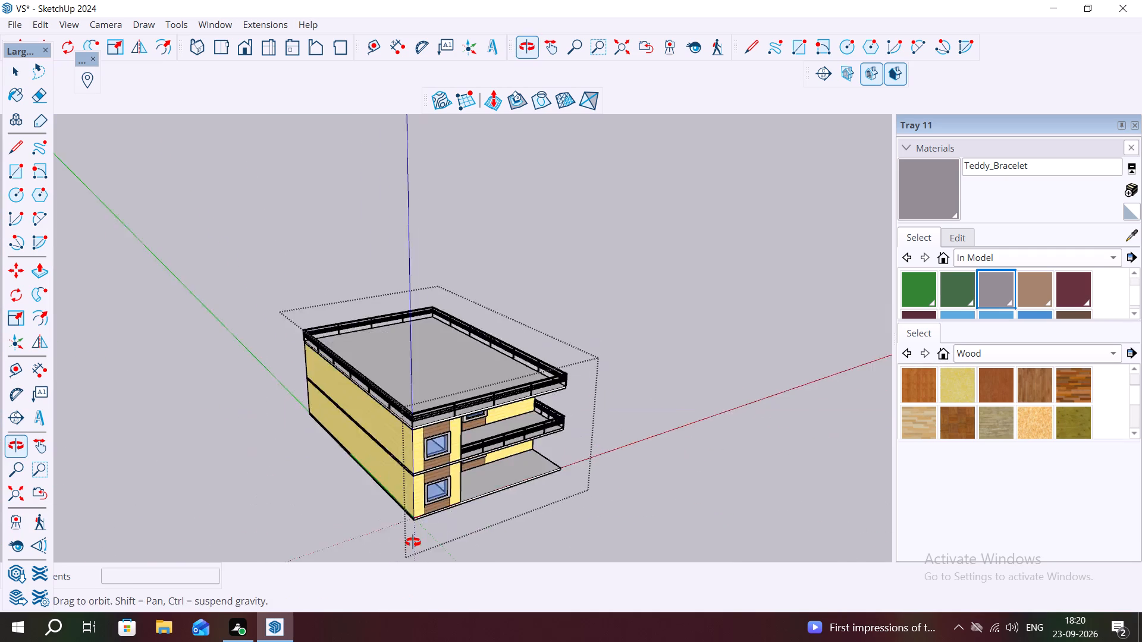
middle_click_drag(413, 542, 375, 527)
middle_click_drag(401, 450, 325, 355)
middle_click(616, 443)
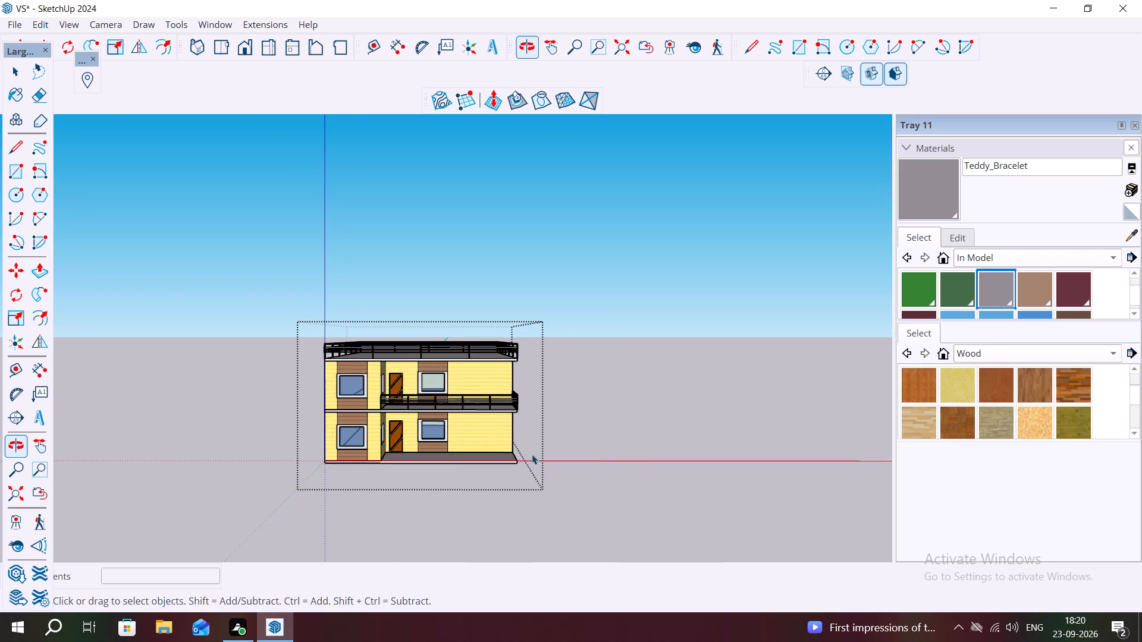
scroll(335, 407, "up", 3)
middle_click_drag(378, 423, 315, 467)
scroll(316, 470, "up", 3)
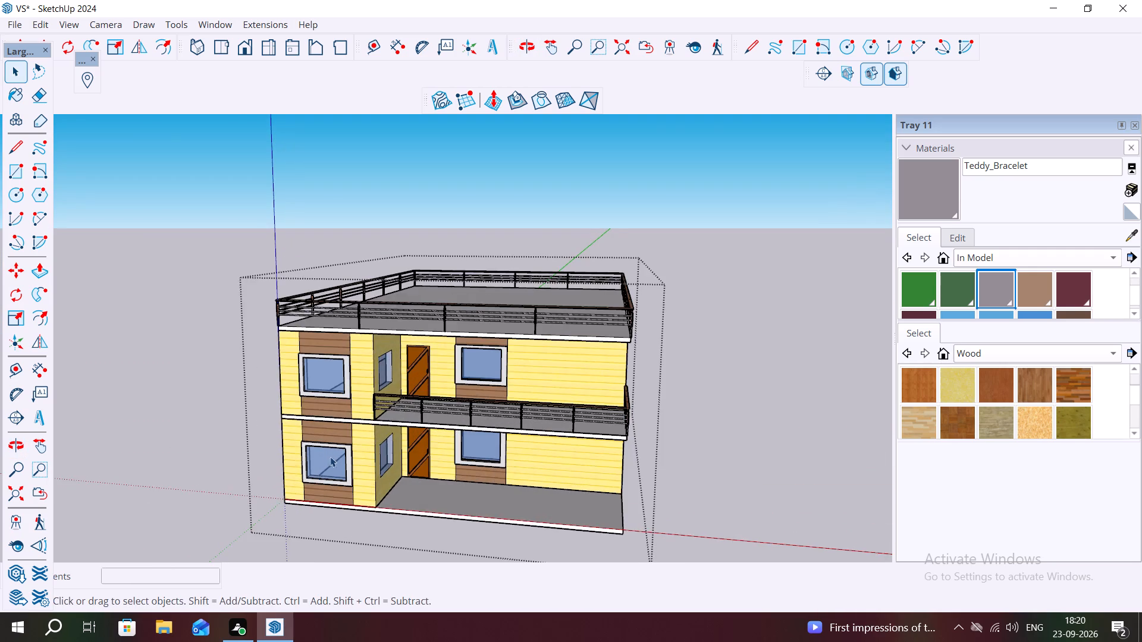
middle_click_drag(335, 456, 379, 436)
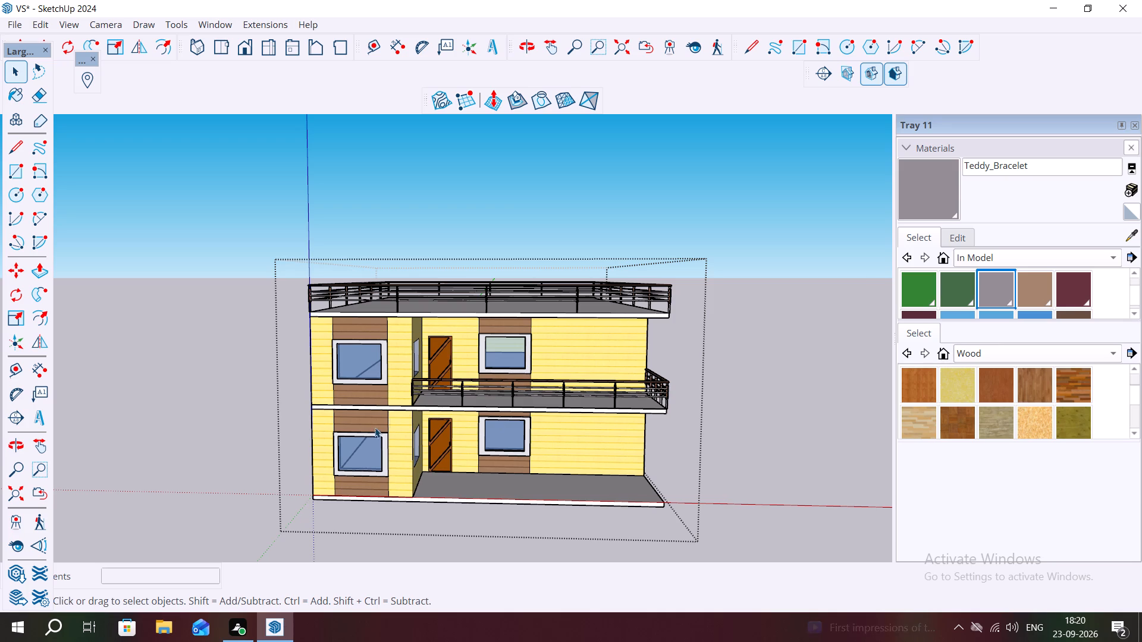
scroll(360, 442, "up", 6)
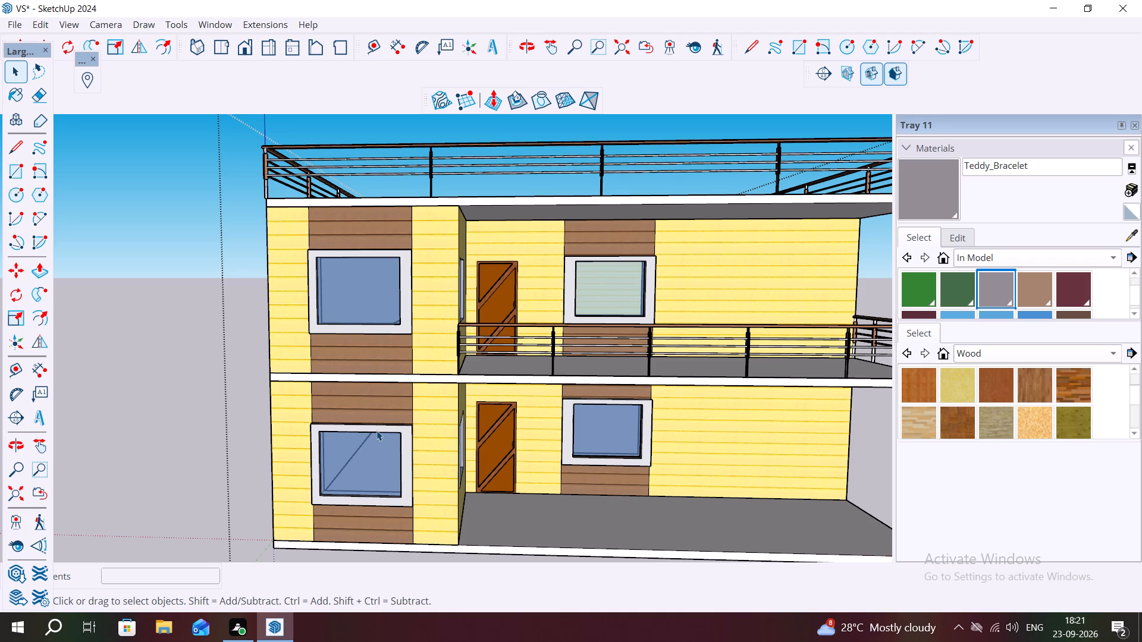
scroll(489, 446, "down", 2)
middle_click_drag(505, 445, 477, 445)
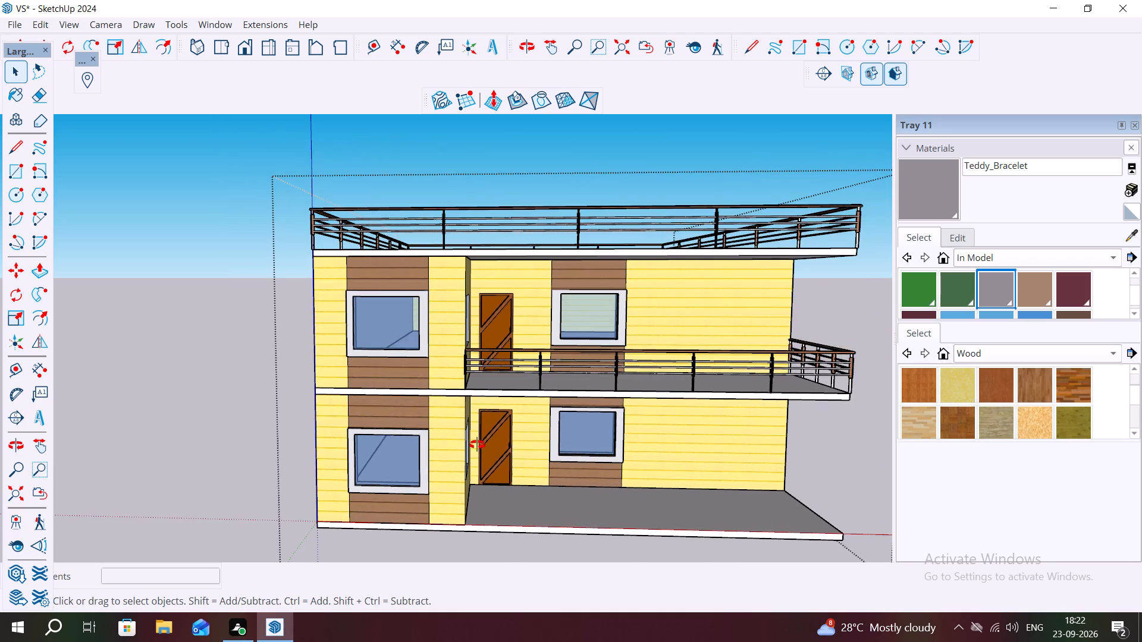
middle_click_drag(477, 445, 401, 442)
scroll(478, 385, "up", 1)
middle_click_drag(503, 364, 569, 368)
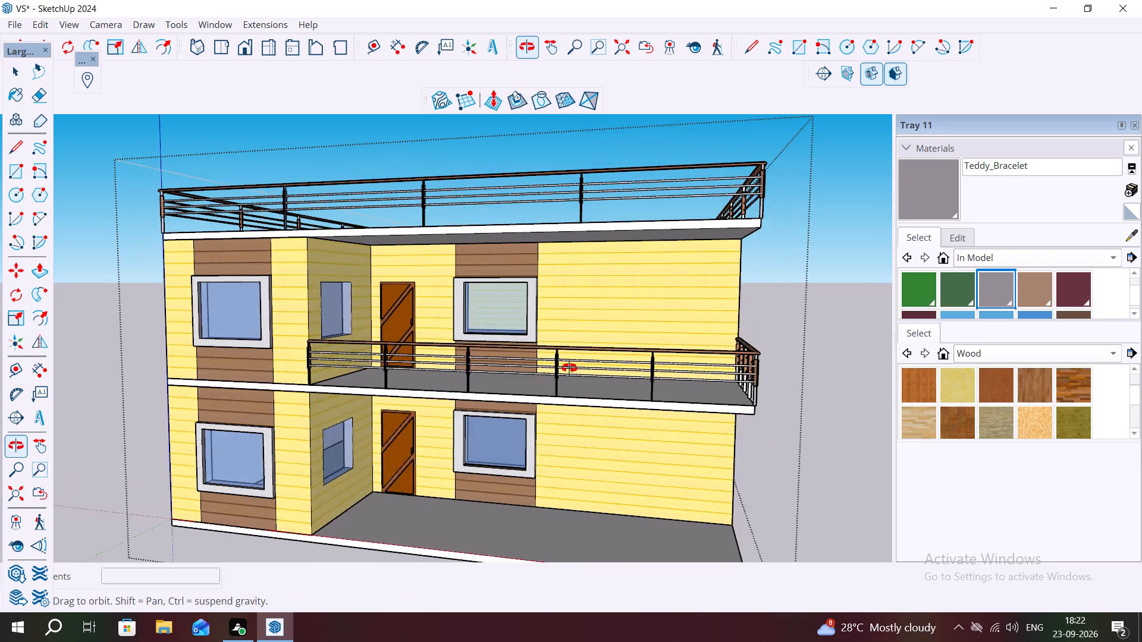
middle_click_drag(569, 368, 583, 367)
scroll(562, 367, "down", 2)
scroll(724, 393, "down", 1)
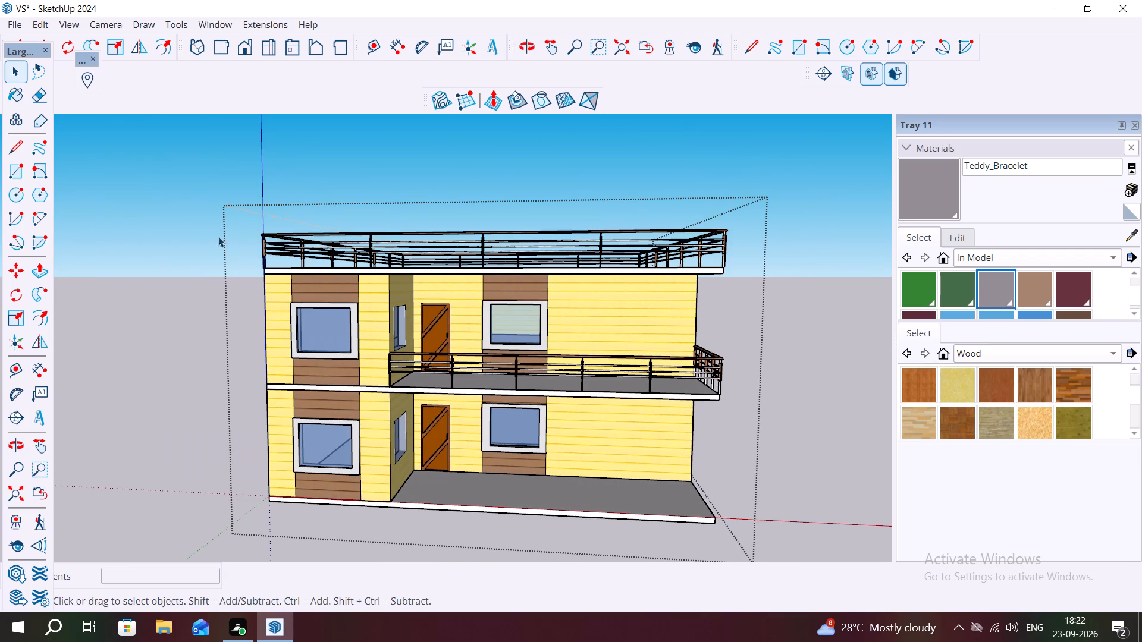
Draw vertical centre lines from top to bottom midpoints of both projecting-room front windows and the ground-floor window beside the door.
left_click(8, 142)
scroll(307, 307, "up", 4)
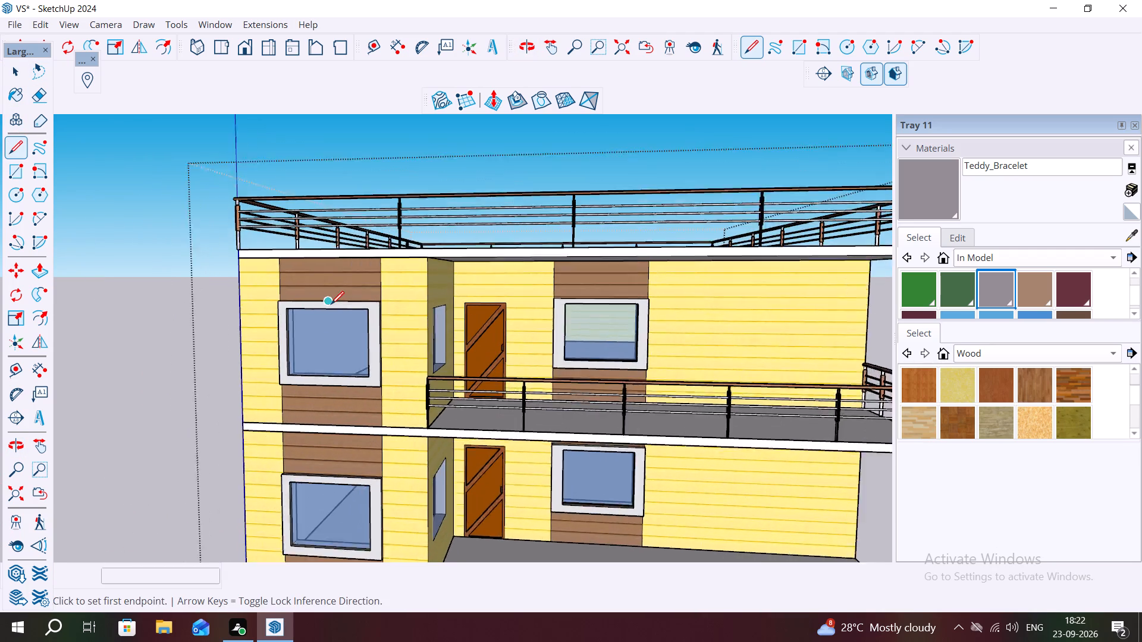
scroll(331, 304, "up", 1)
left_click(328, 309)
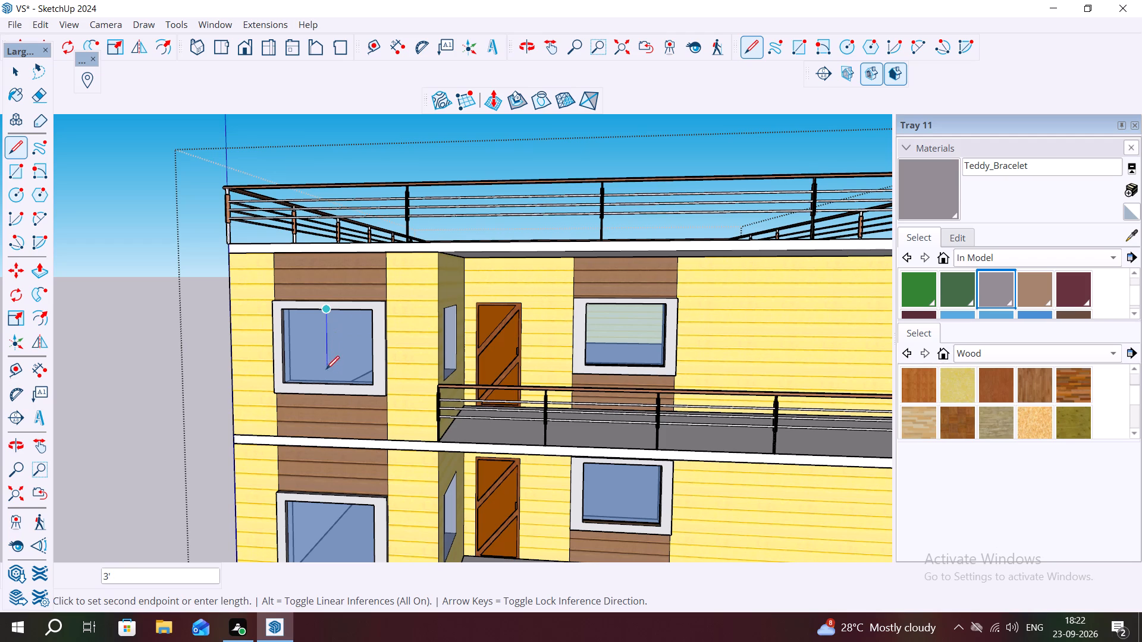
left_click(324, 385)
scroll(263, 345, "down", 1)
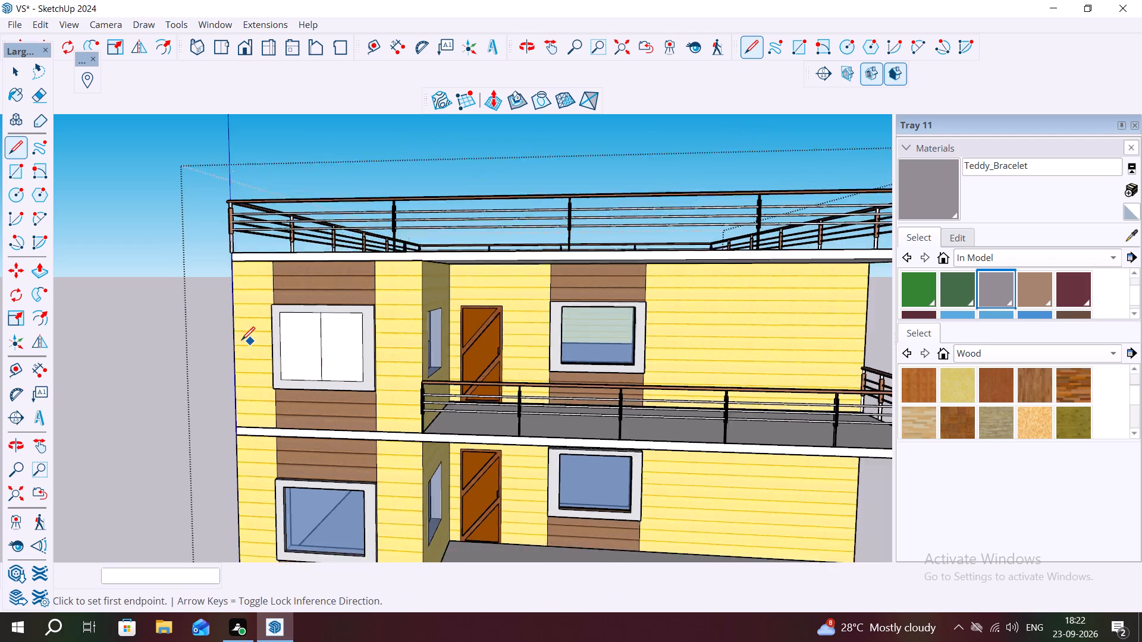
scroll(241, 340, "down", 4)
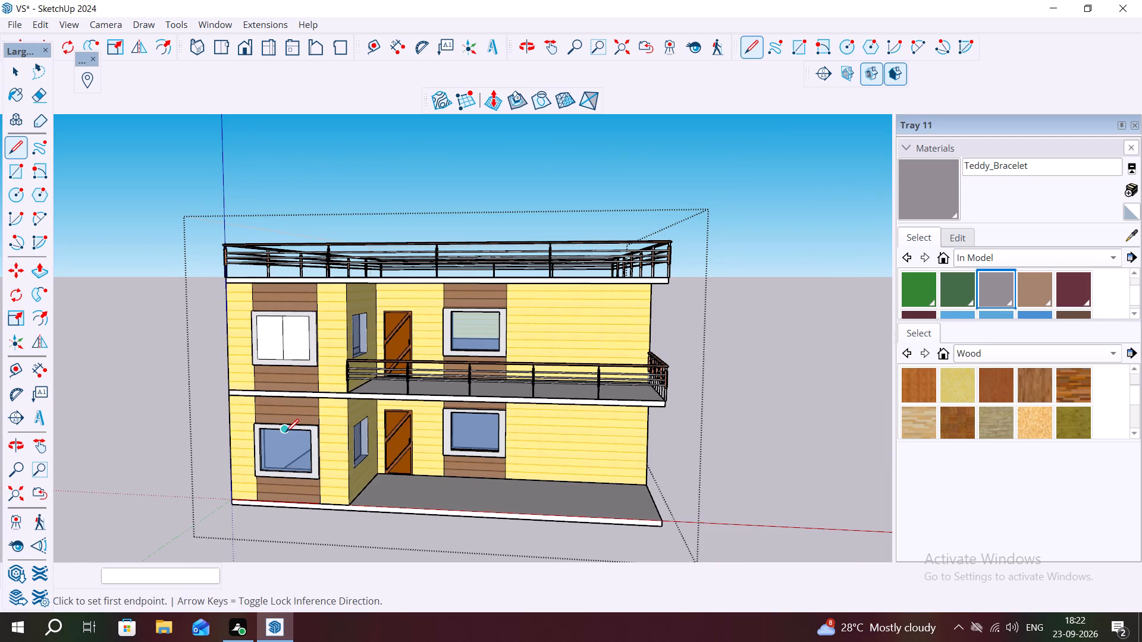
left_click(285, 432)
left_click(282, 471)
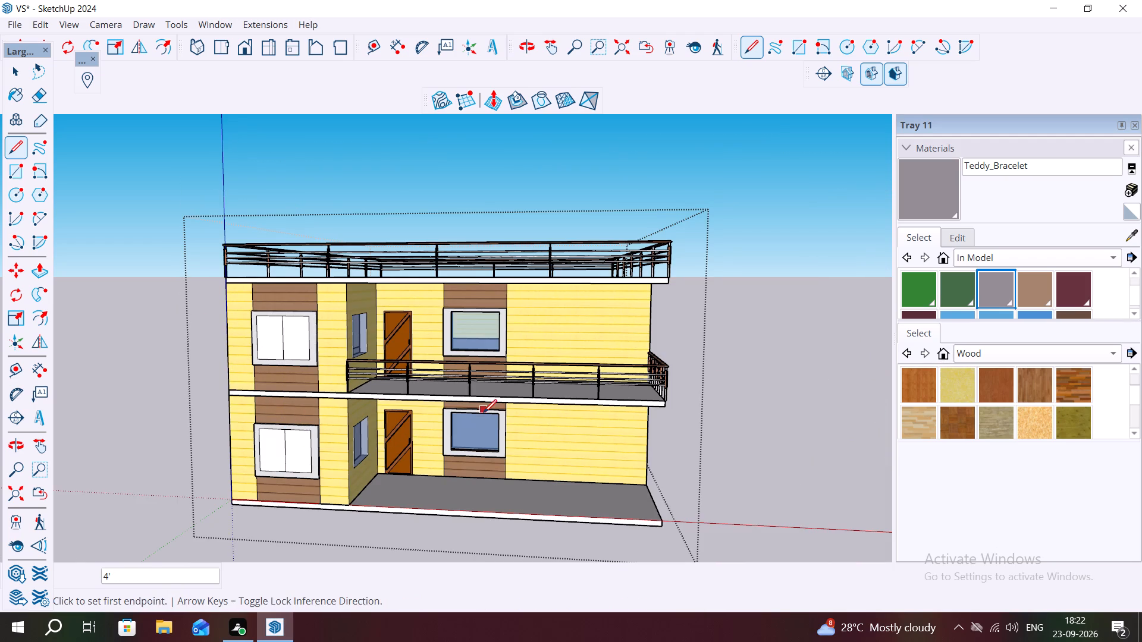
left_click(476, 416)
left_click(475, 449)
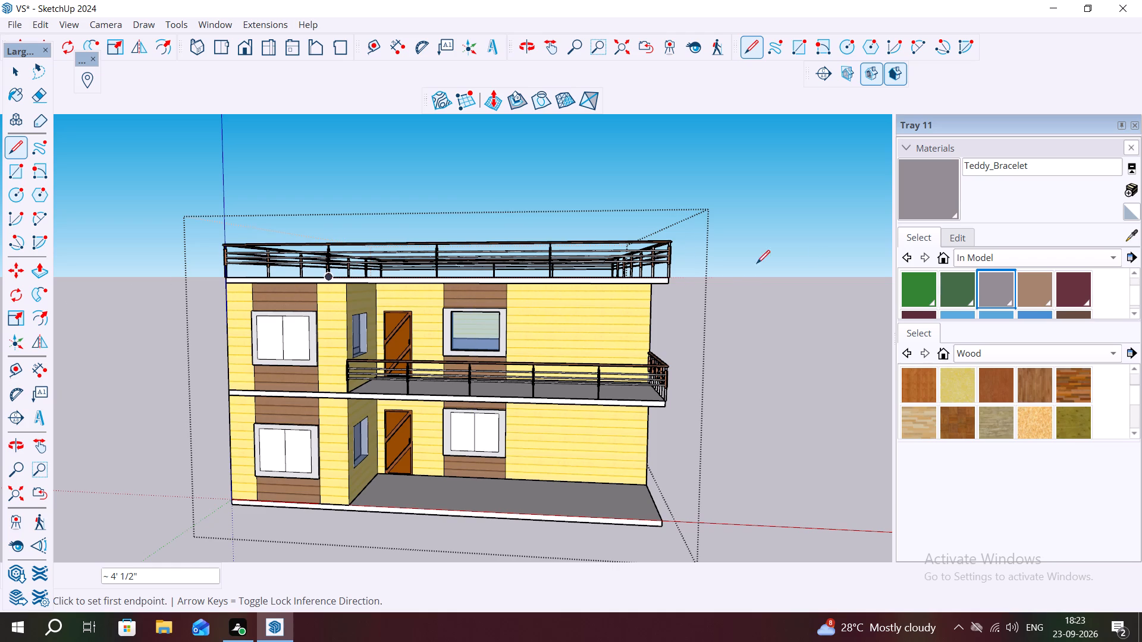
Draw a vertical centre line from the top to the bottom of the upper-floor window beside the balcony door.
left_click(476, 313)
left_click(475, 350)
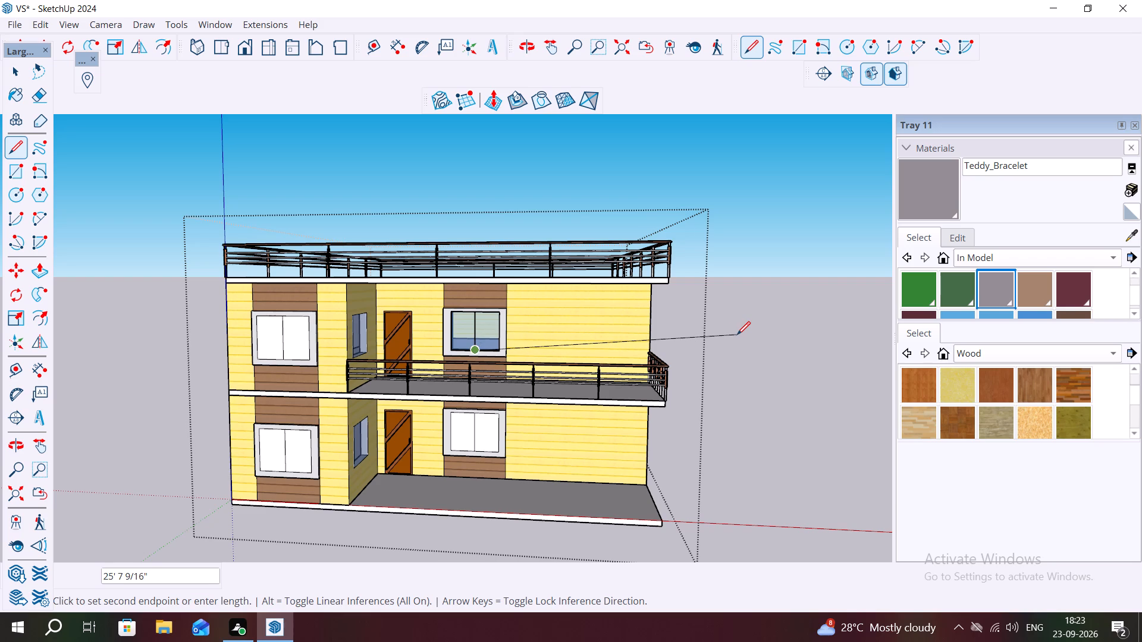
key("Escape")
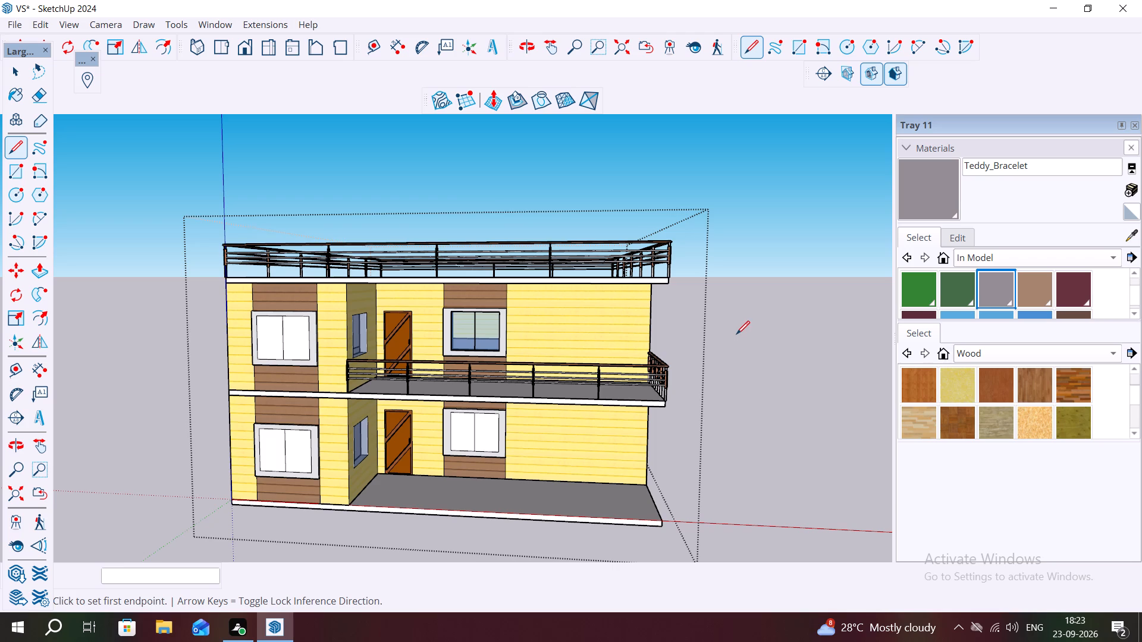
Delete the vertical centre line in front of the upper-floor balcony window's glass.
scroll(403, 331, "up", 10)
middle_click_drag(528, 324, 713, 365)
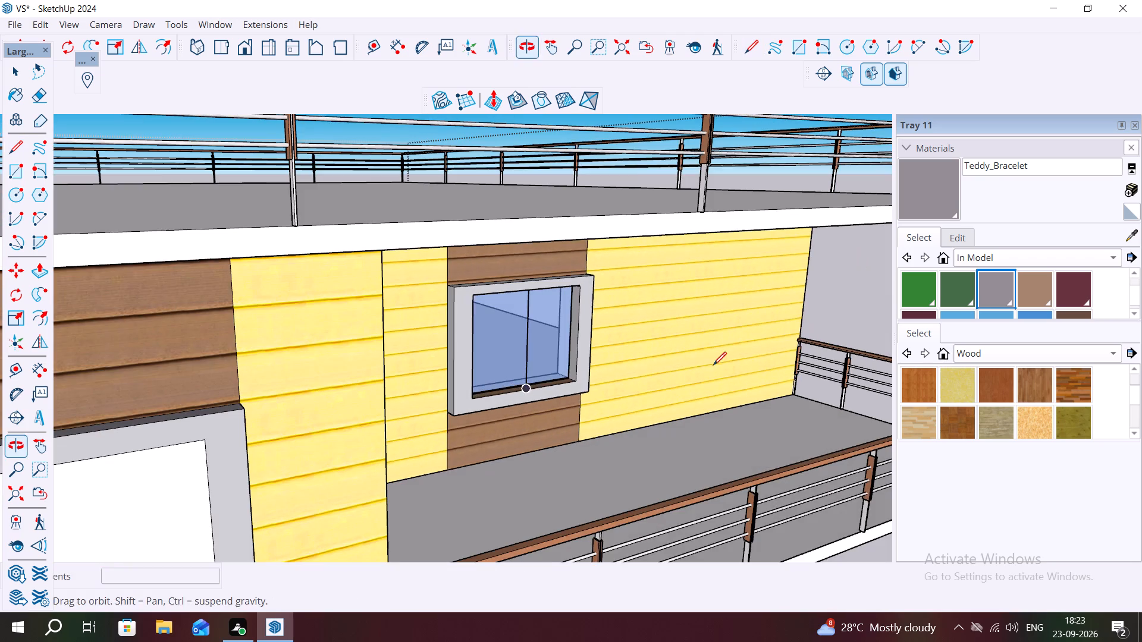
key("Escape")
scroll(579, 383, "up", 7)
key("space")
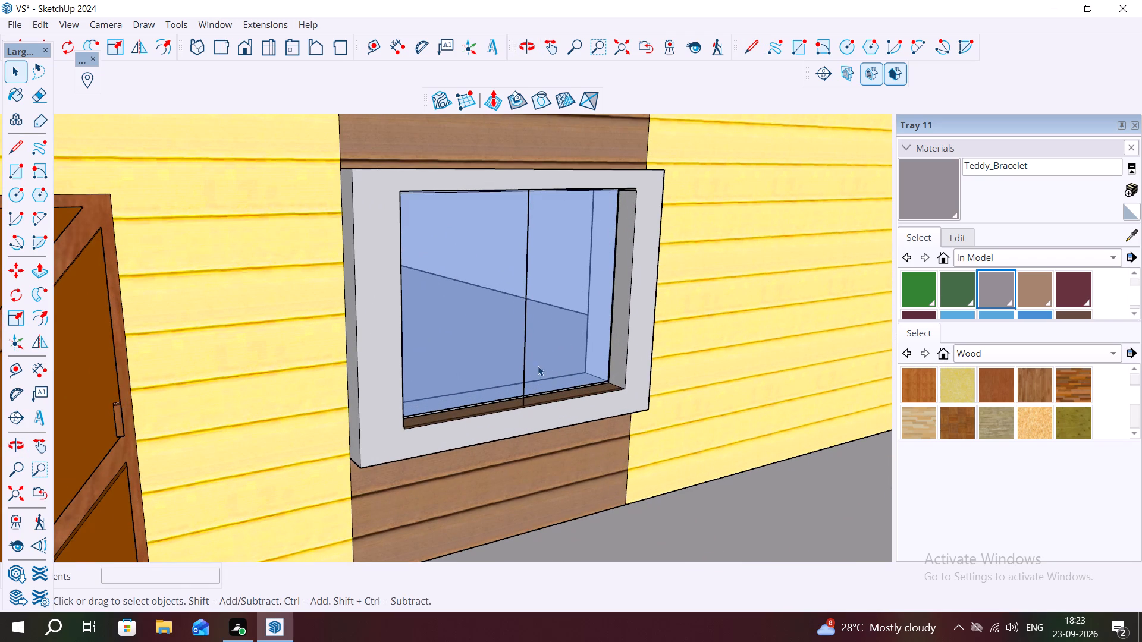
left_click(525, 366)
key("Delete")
Draw a vertical centre line on the glass of the upper-floor balcony window, from its top edge to its bottom edge.
middle_click_drag(491, 309, 459, 214)
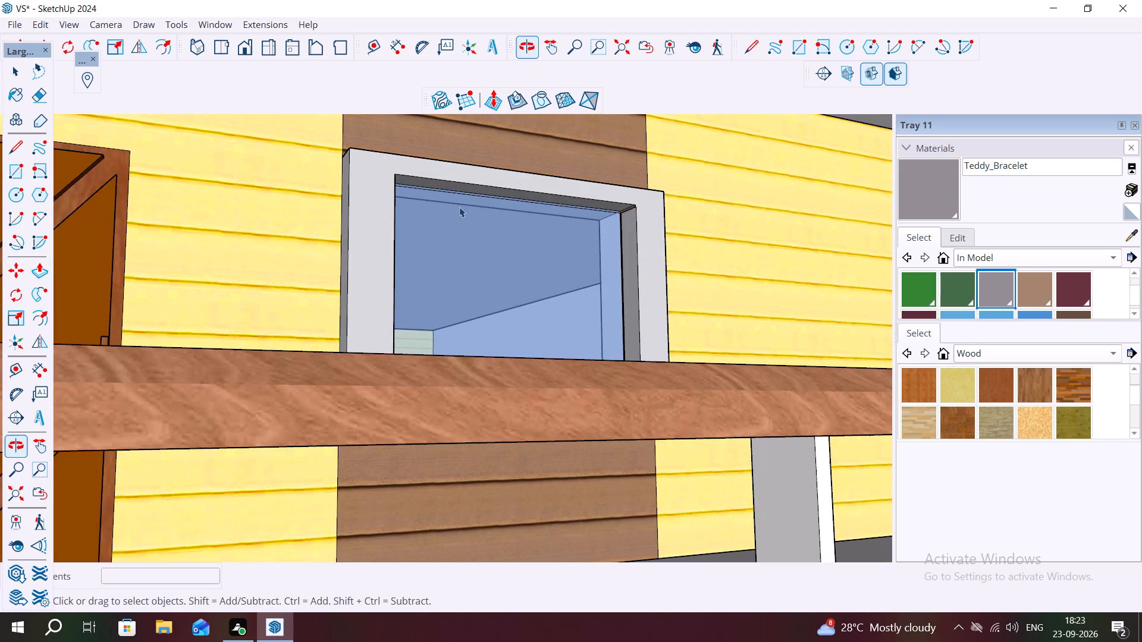
scroll(495, 213, "up", 2)
key("l")
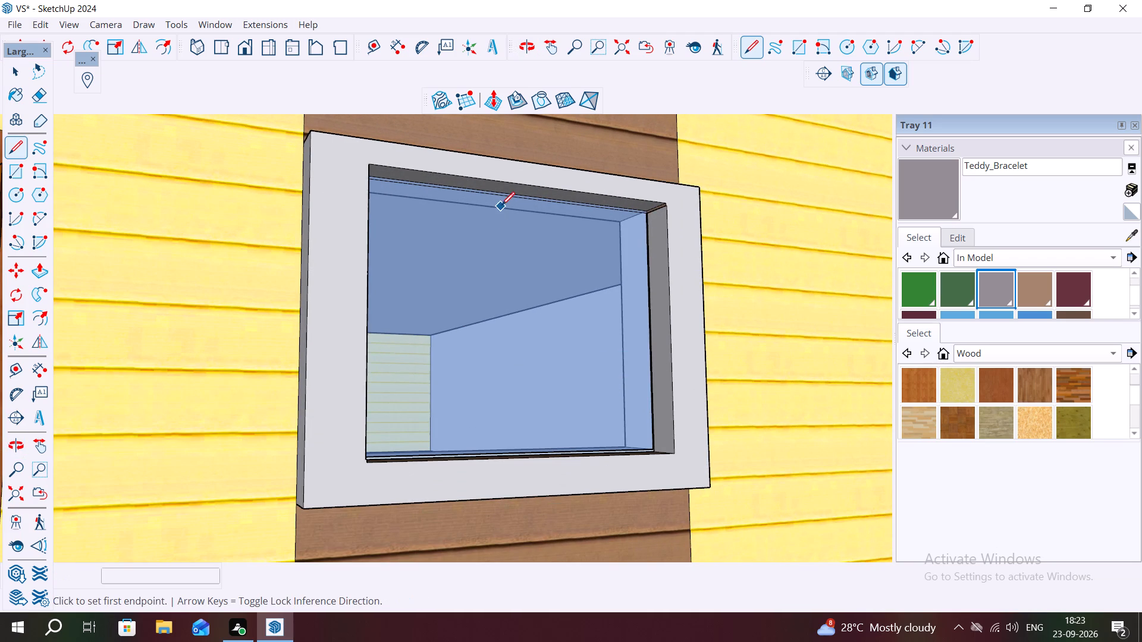
left_click(500, 197)
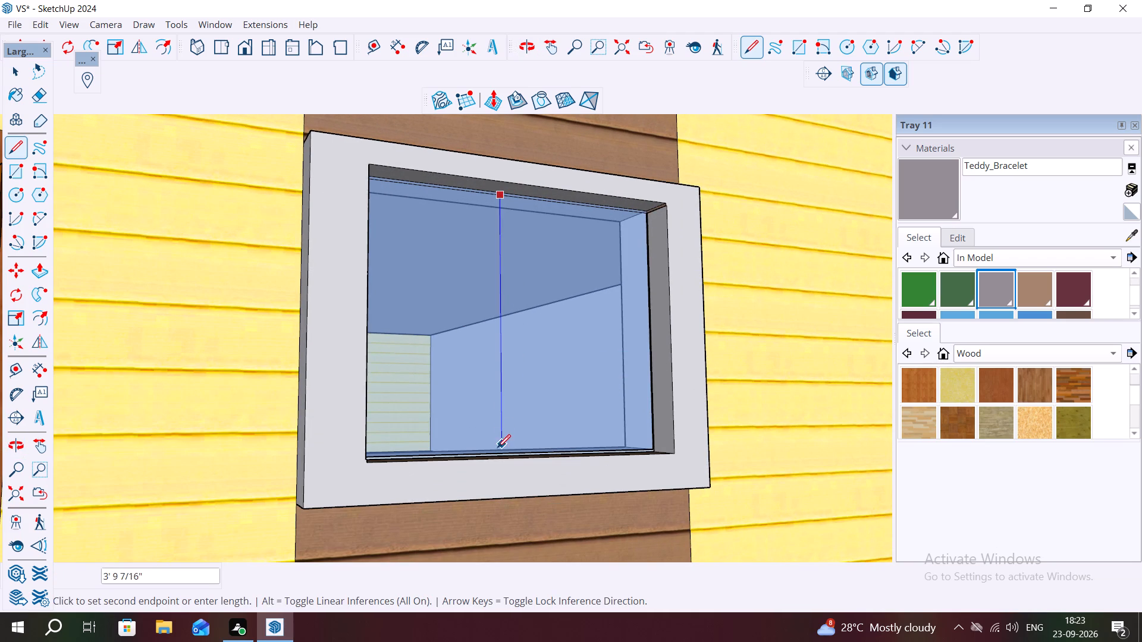
left_click(497, 456)
middle_click_drag(506, 442, 503, 477)
scroll(503, 477, "up", 1)
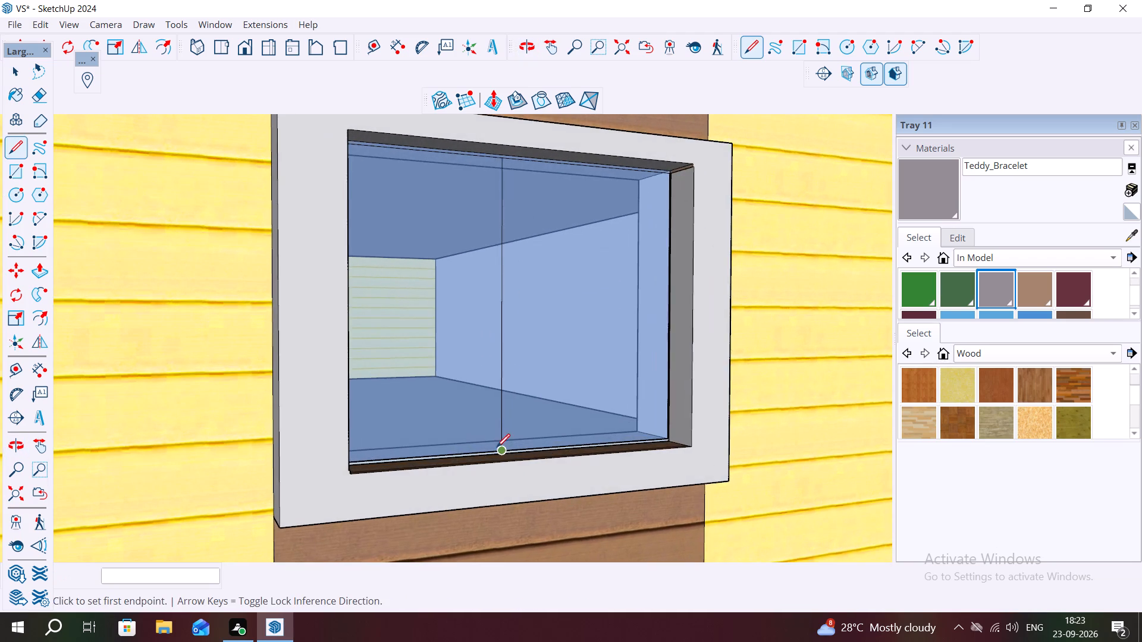
scroll(497, 445, "up", 11)
key("Escape")
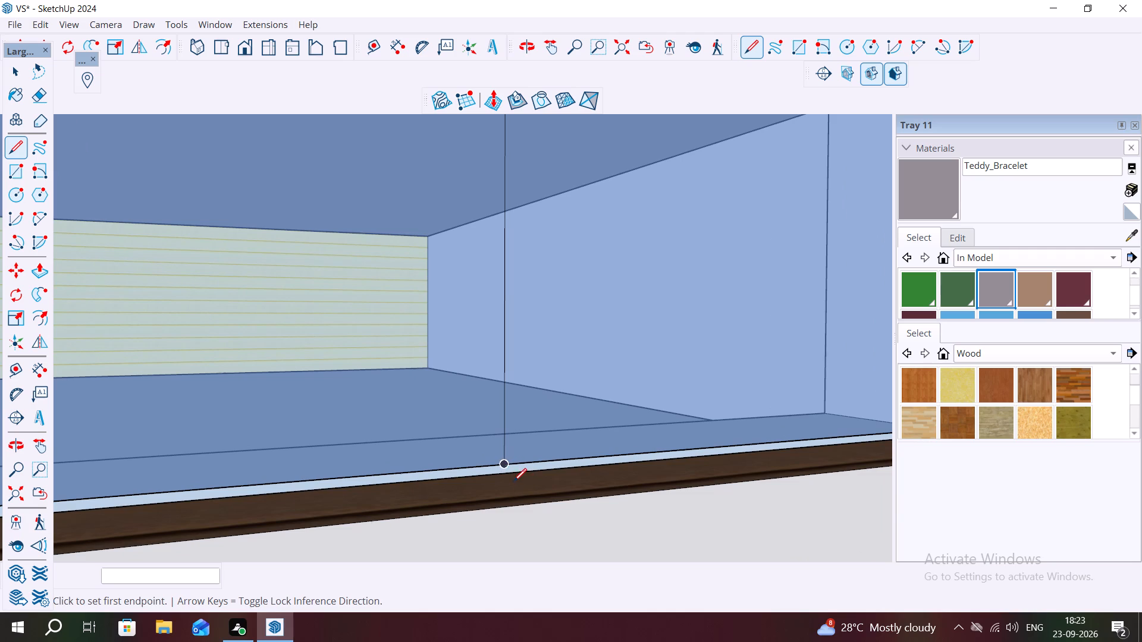
key("space")
Cut away both white pane faces covering the ground-floor window beside the door.
scroll(515, 470, "down", 12)
scroll(610, 392, "up", 1)
scroll(752, 421, "down", 8)
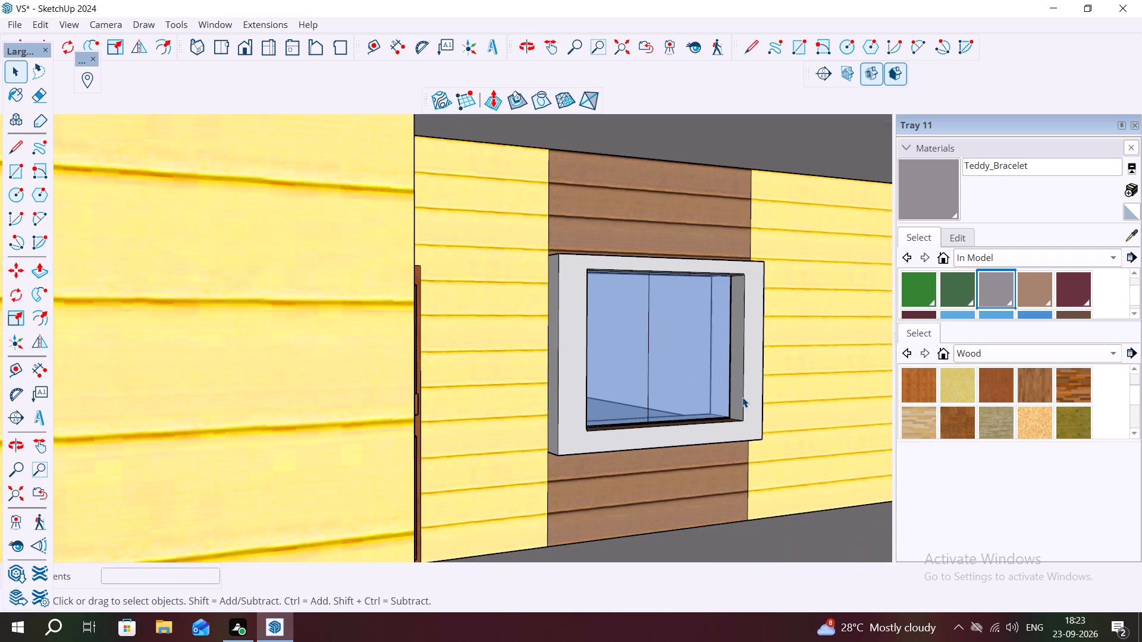
scroll(563, 332, "down", 11)
scroll(611, 514, "up", 8)
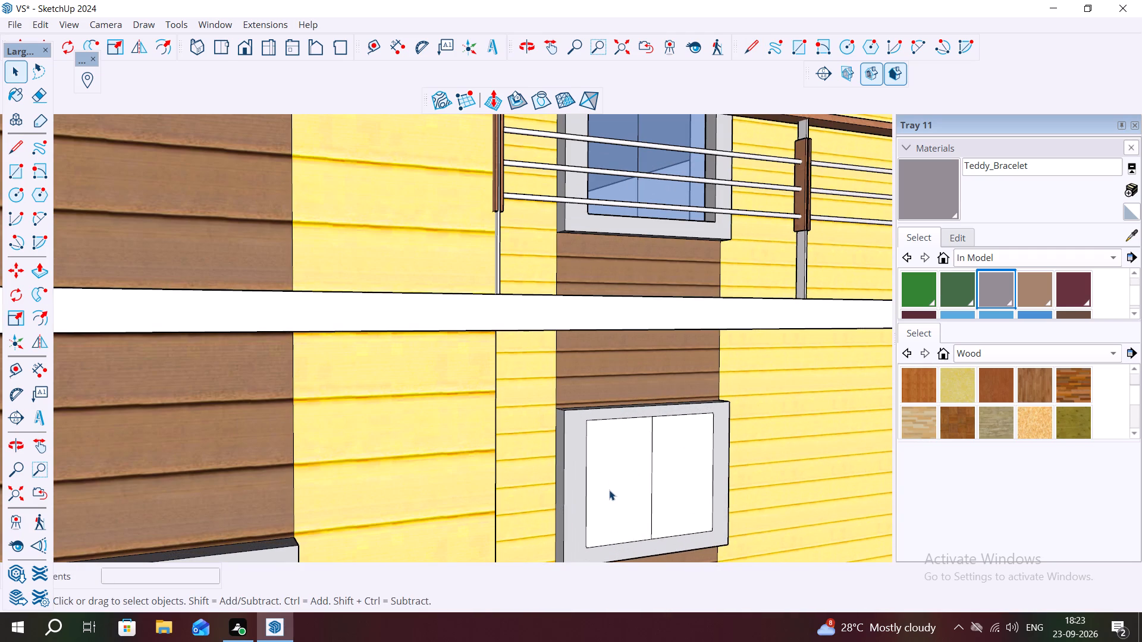
left_click(609, 490)
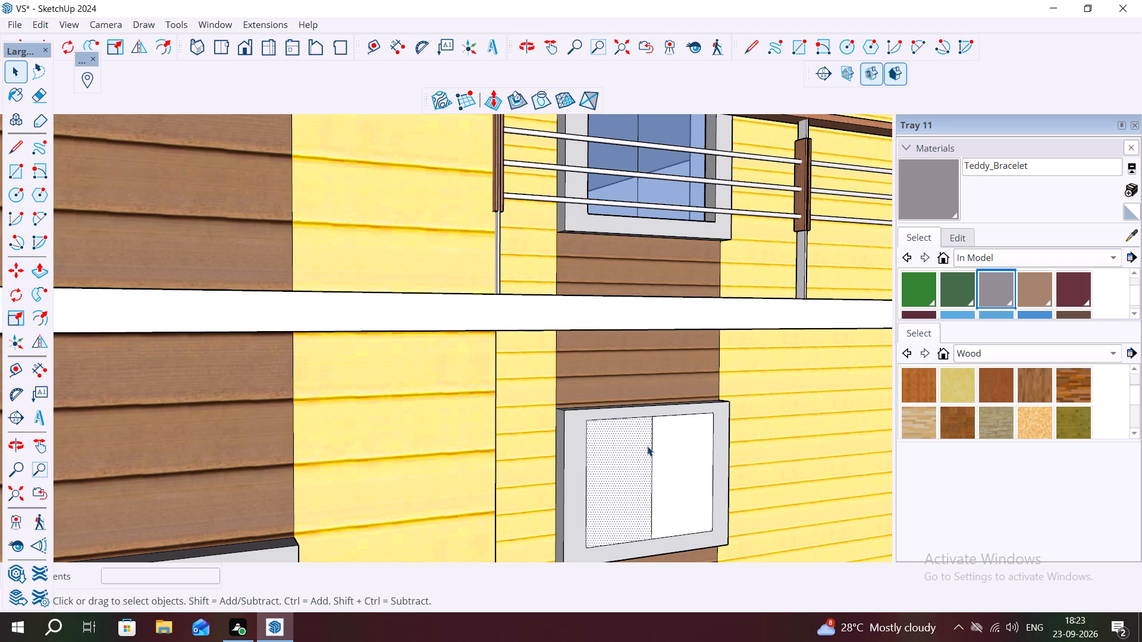
key("ctrl+x")
left_click(664, 453)
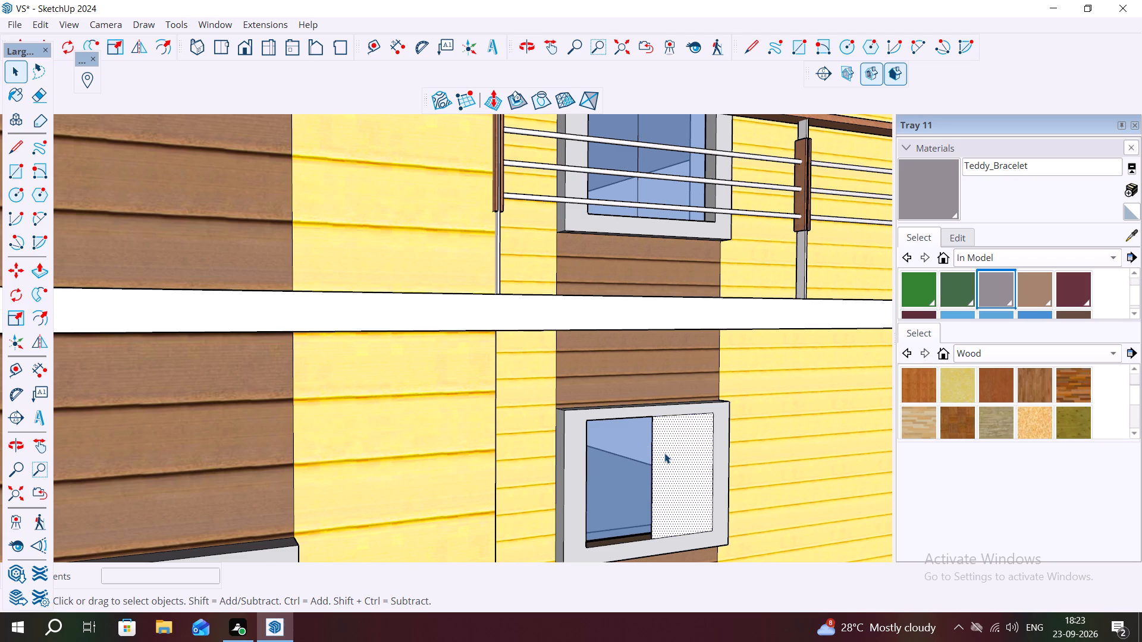
key("x")
key("ctrl+x")
Delete the leftover vertical centre line in the ground-floor window beside the door.
scroll(636, 442, "up", 2)
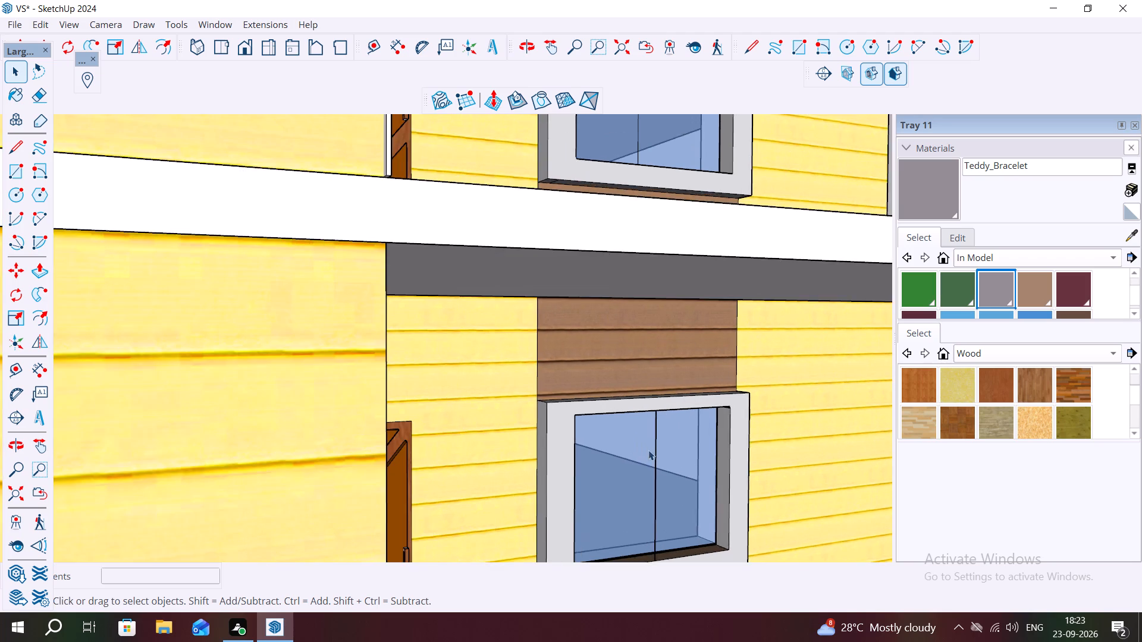
scroll(648, 451, "up", 2)
left_click(657, 460)
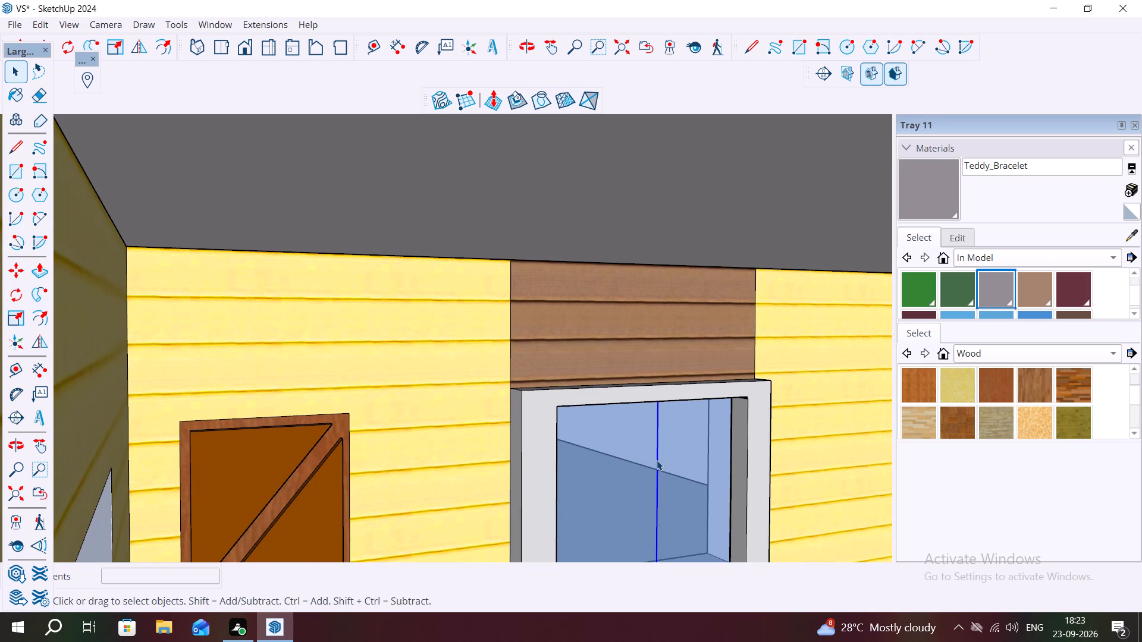
key("Delete")
Draw a 4' vertical centre line on the glass of the ground-floor window beside the door, between its top and bottom midpoints.
key("l")
scroll(642, 400, "up", 3)
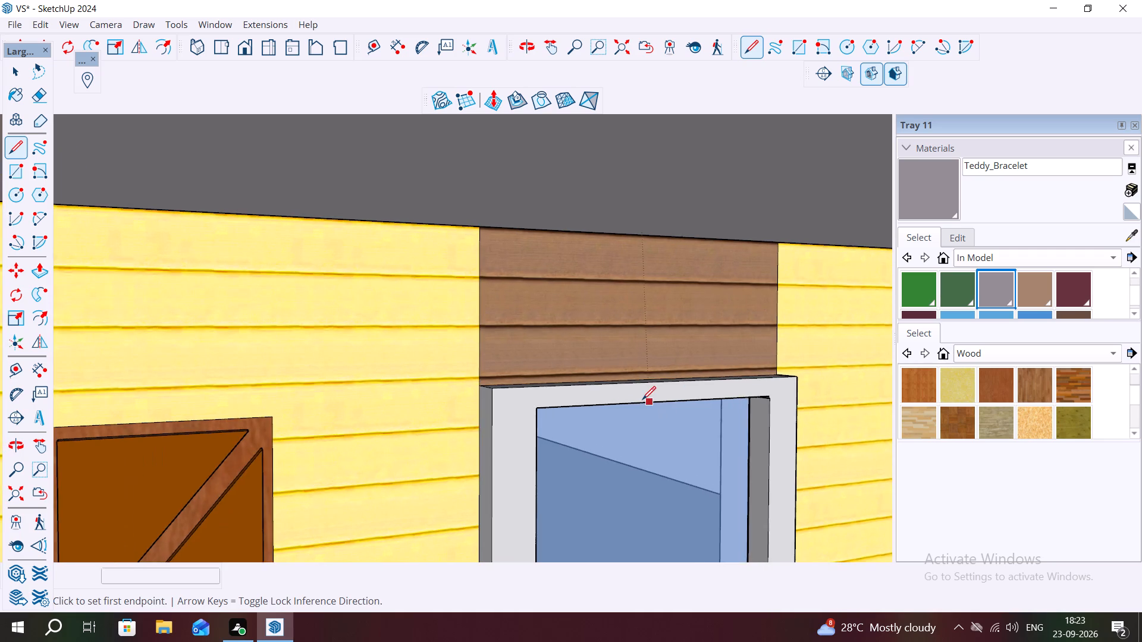
middle_click_drag(640, 399, 608, 299)
left_click(650, 414)
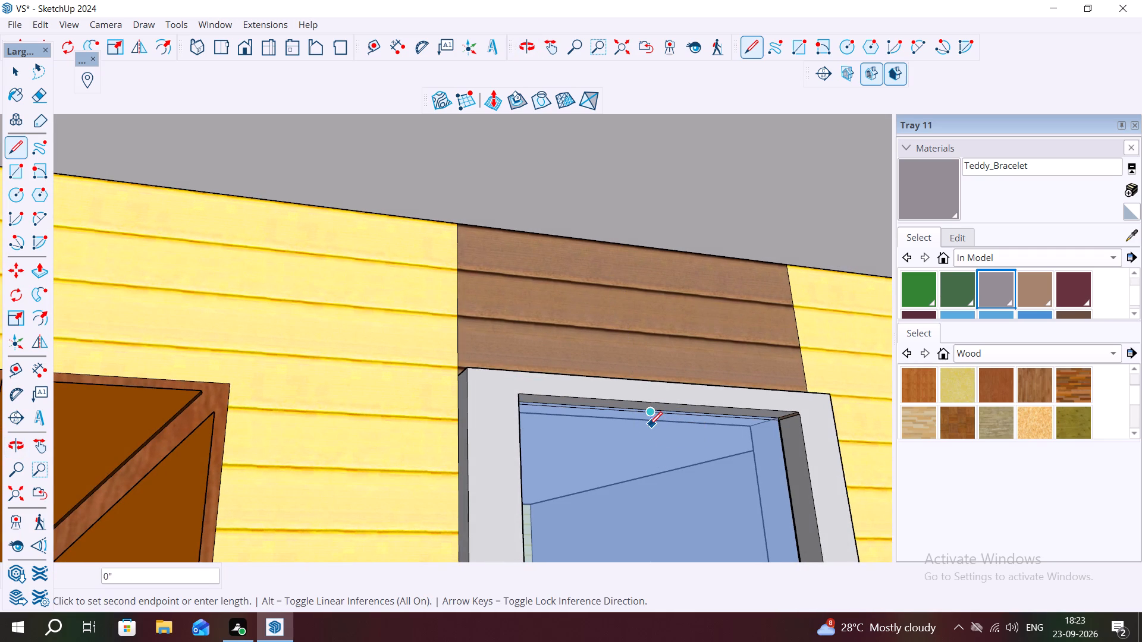
scroll(649, 425, "up", 3)
scroll(645, 447, "down", 12)
scroll(644, 498, "down", 3)
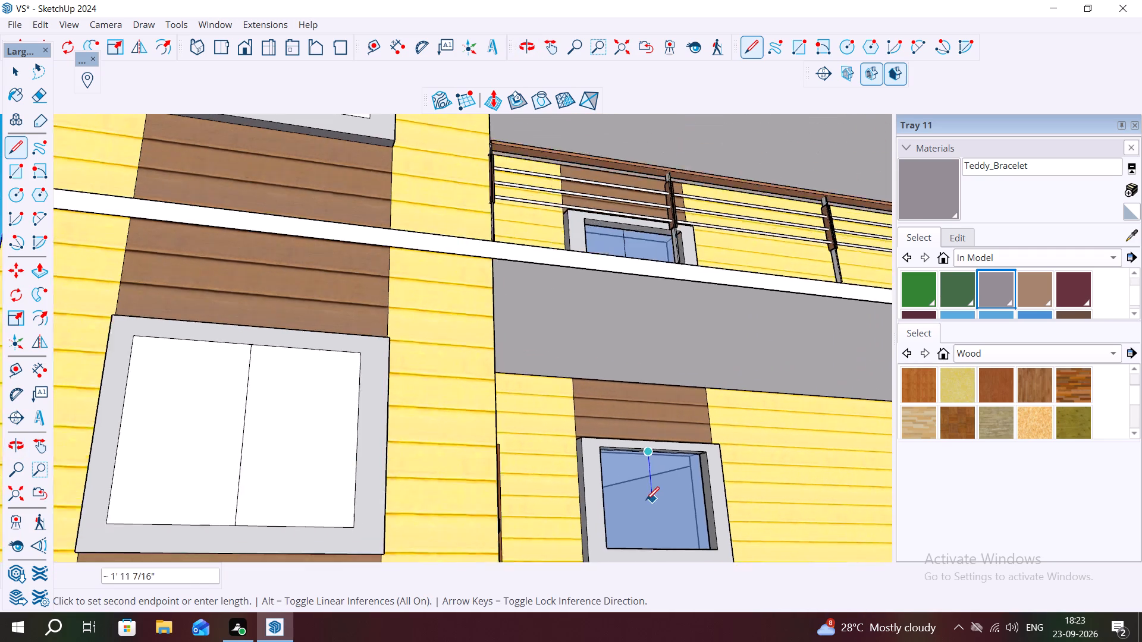
scroll(648, 534, "up", 7)
middle_click_drag(654, 542, 698, 564)
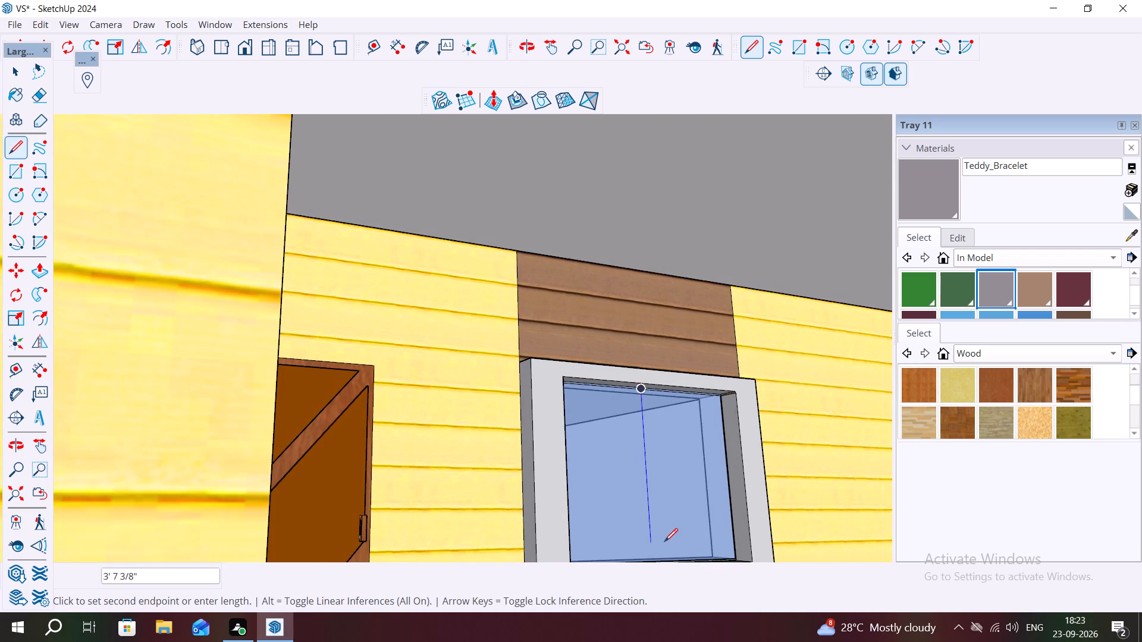
scroll(663, 540, "up", 3)
scroll(669, 492, "down", 6)
scroll(654, 522, "up", 2)
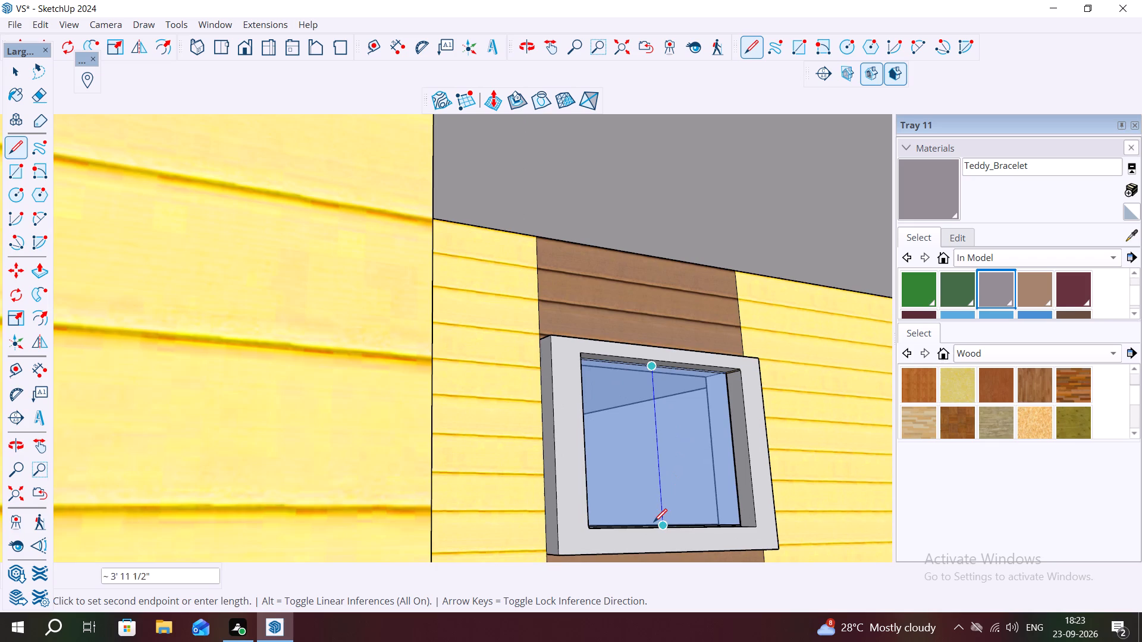
scroll(654, 522, "up", 9)
middle_click_drag(659, 528, 692, 574)
left_click(642, 505)
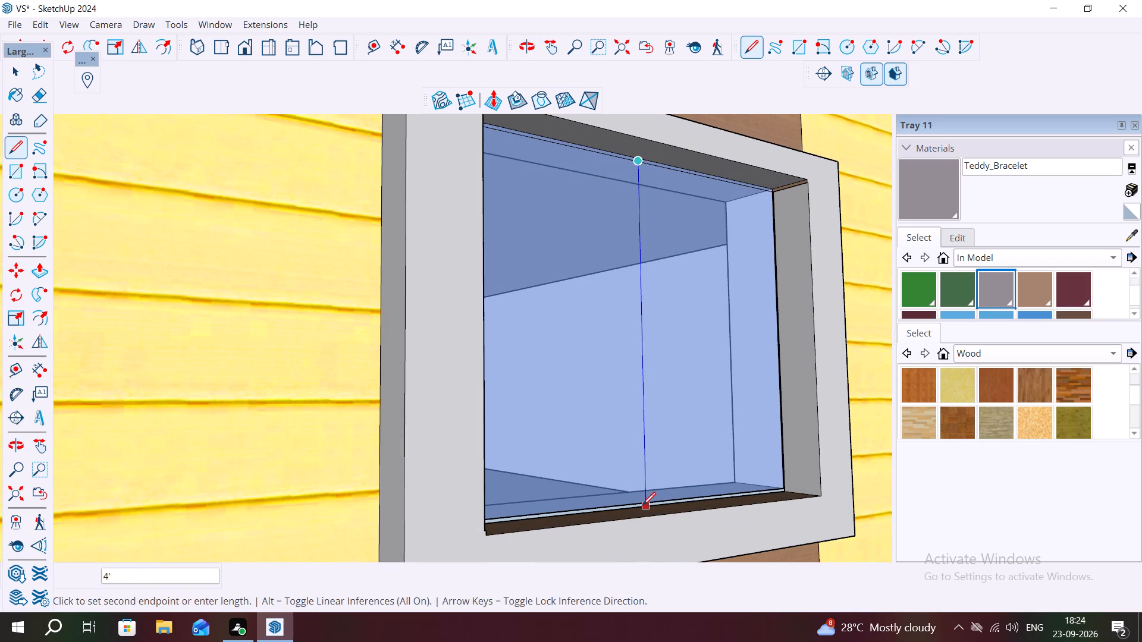
scroll(659, 457, "down", 2)
key("Escape")
key("space")
Cut away both white pane faces covering the ground-floor window in the projecting corner section of the house.
scroll(795, 423, "down", 8)
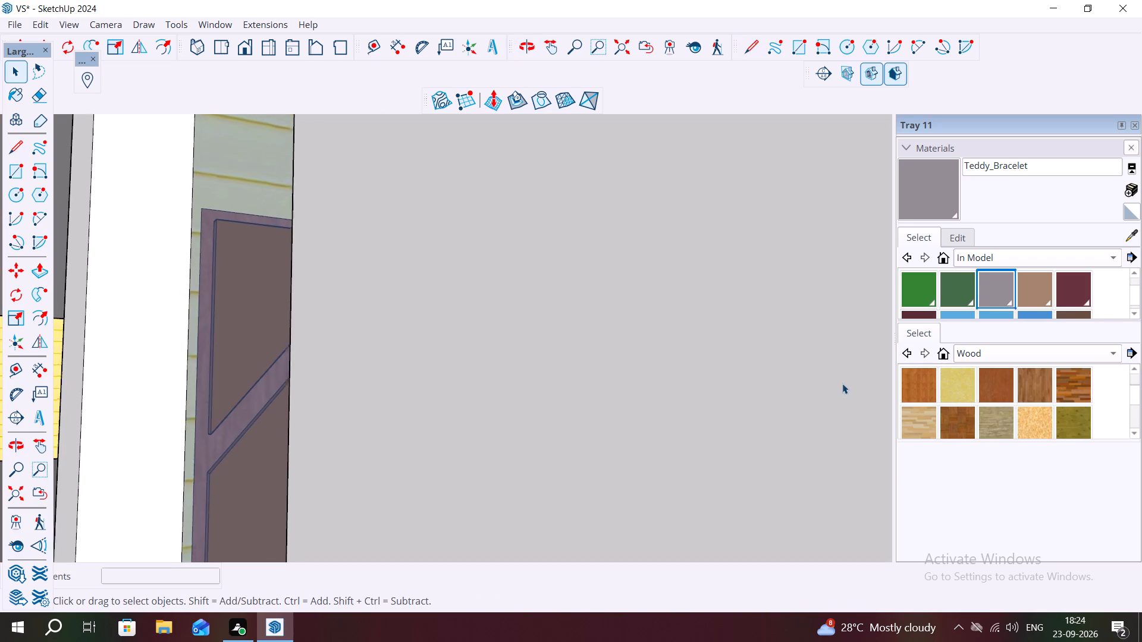
scroll(842, 383, "down", 2)
scroll(483, 408, "down", 13)
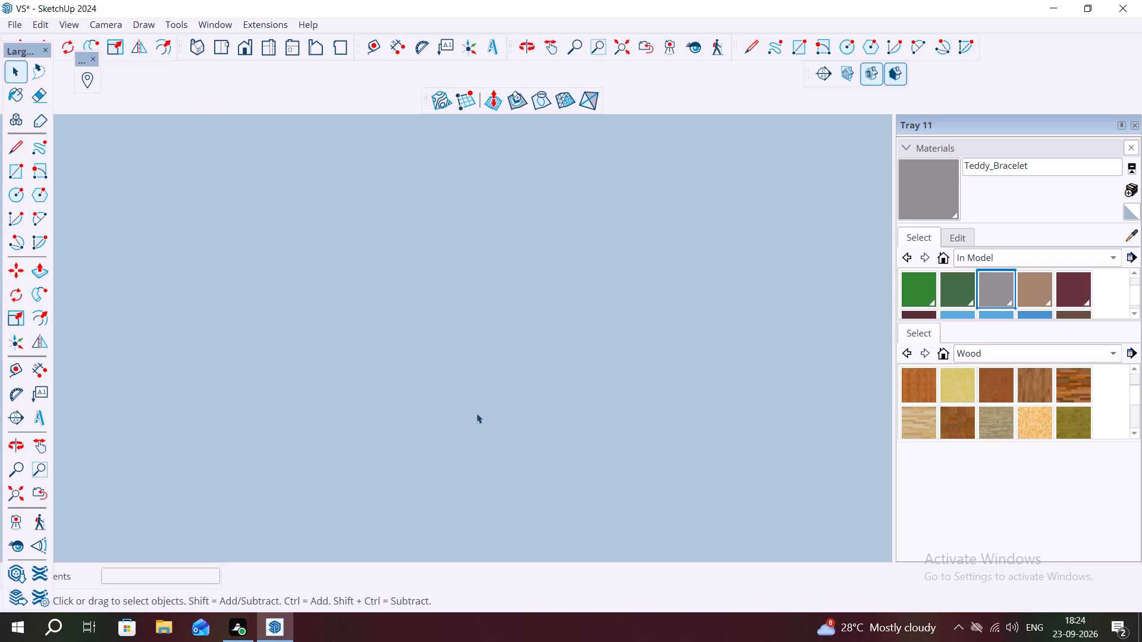
scroll(476, 413, "down", 4)
scroll(316, 392, "down", 3)
scroll(470, 472, "down", 11)
scroll(586, 486, "down", 2)
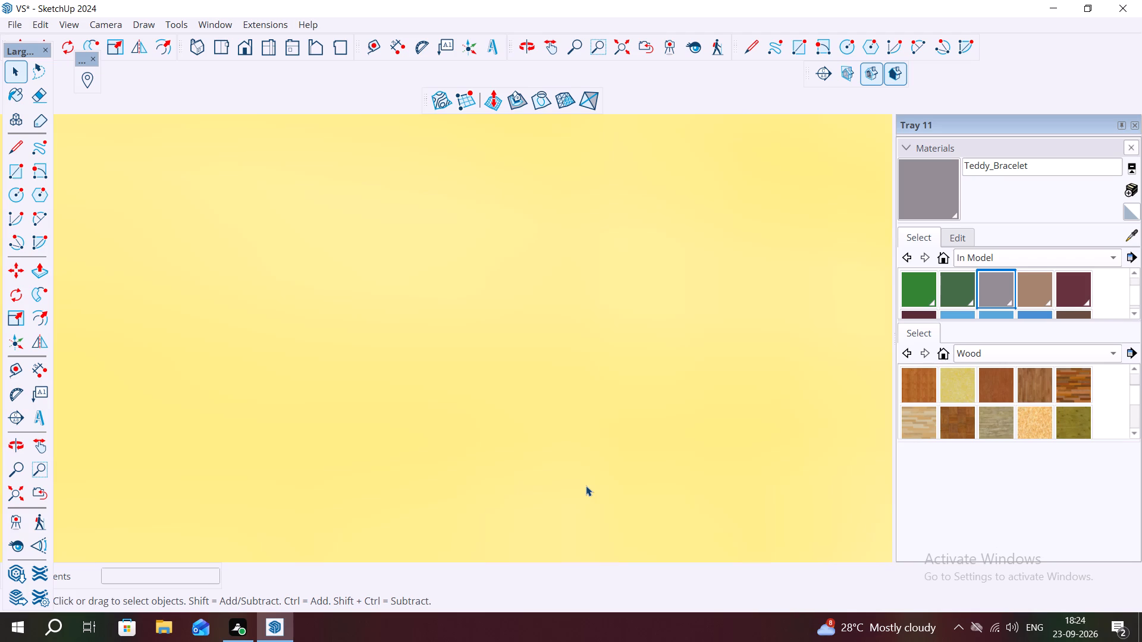
scroll(586, 486, "down", 8)
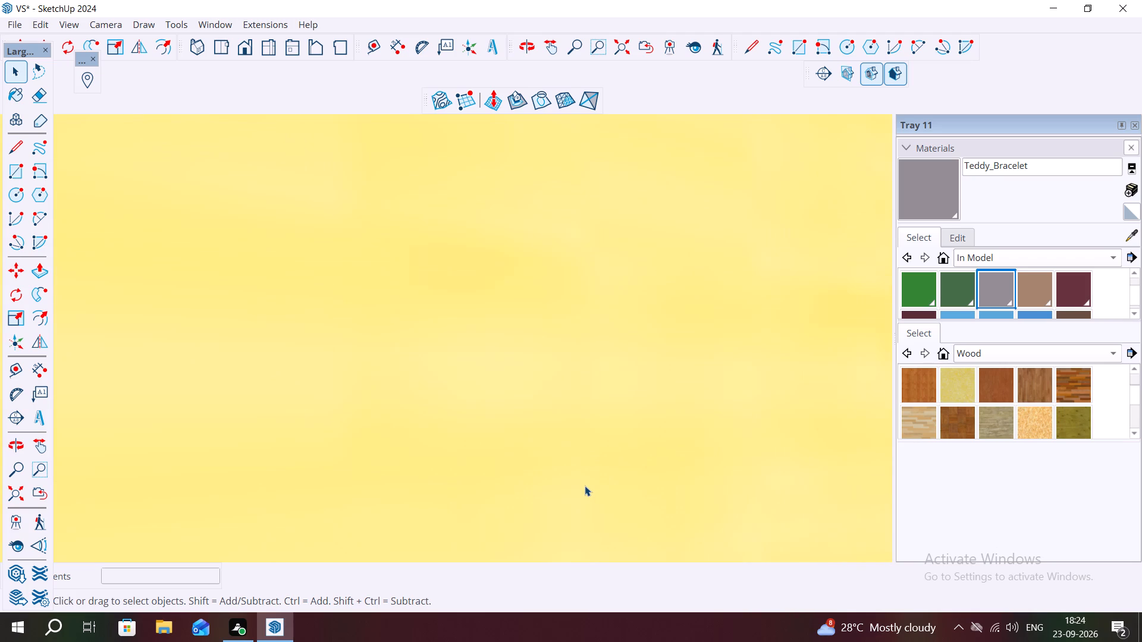
scroll(584, 486, "down", 3)
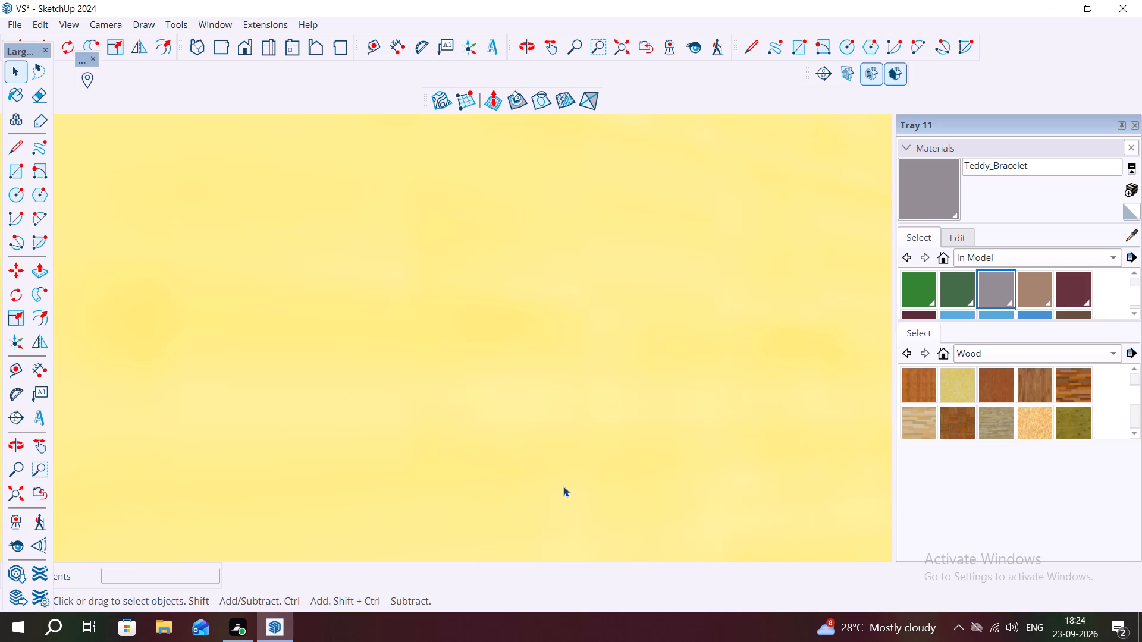
scroll(563, 486, "down", 3)
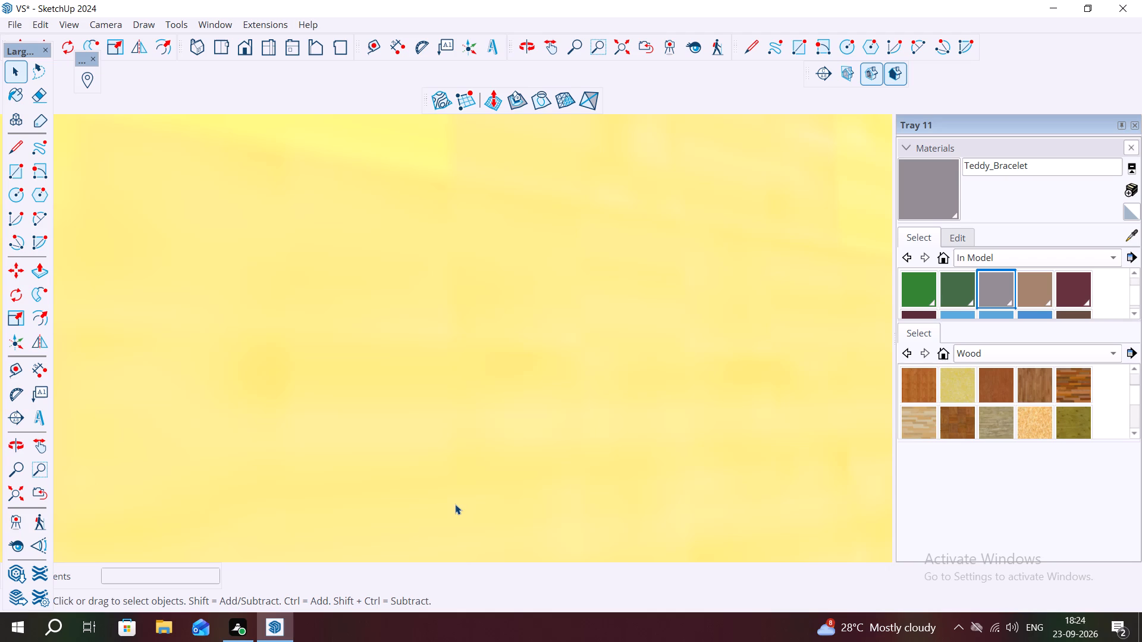
scroll(465, 505, "down", 16)
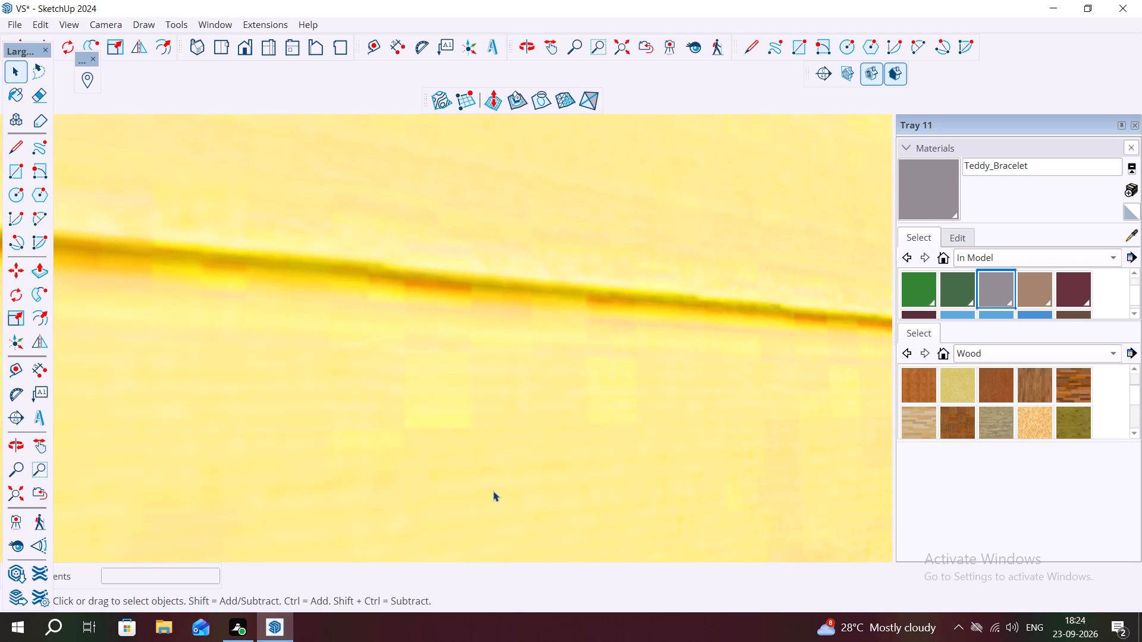
scroll(493, 491, "down", 12)
scroll(586, 468, "down", 3)
middle_click_drag(687, 471, 686, 471)
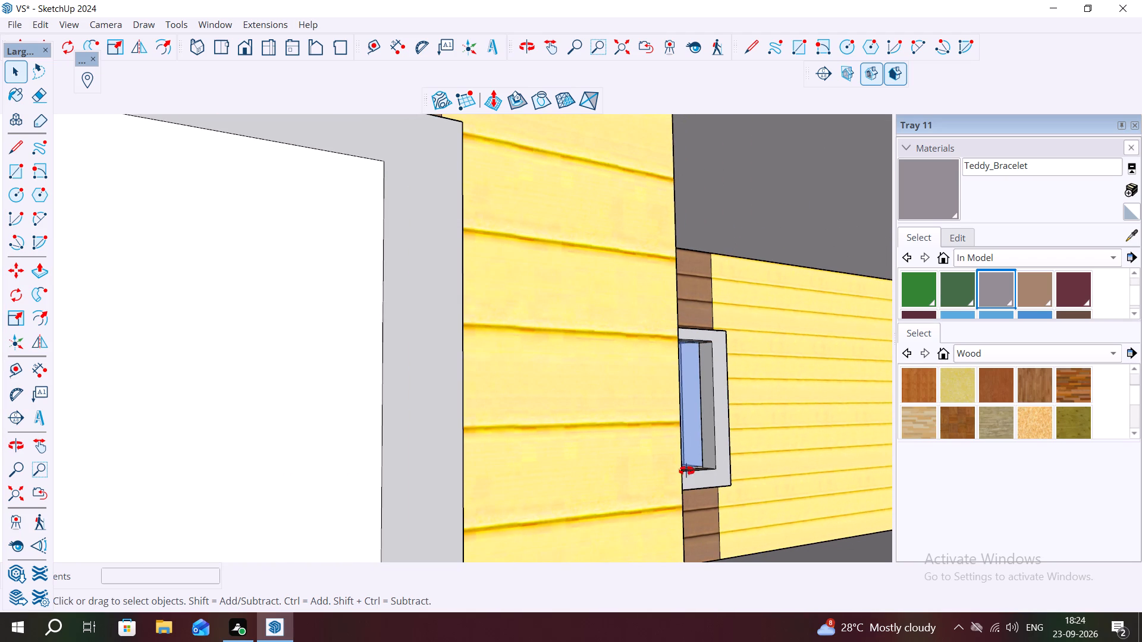
middle_click_drag(686, 471, 620, 476)
scroll(631, 458, "down", 8)
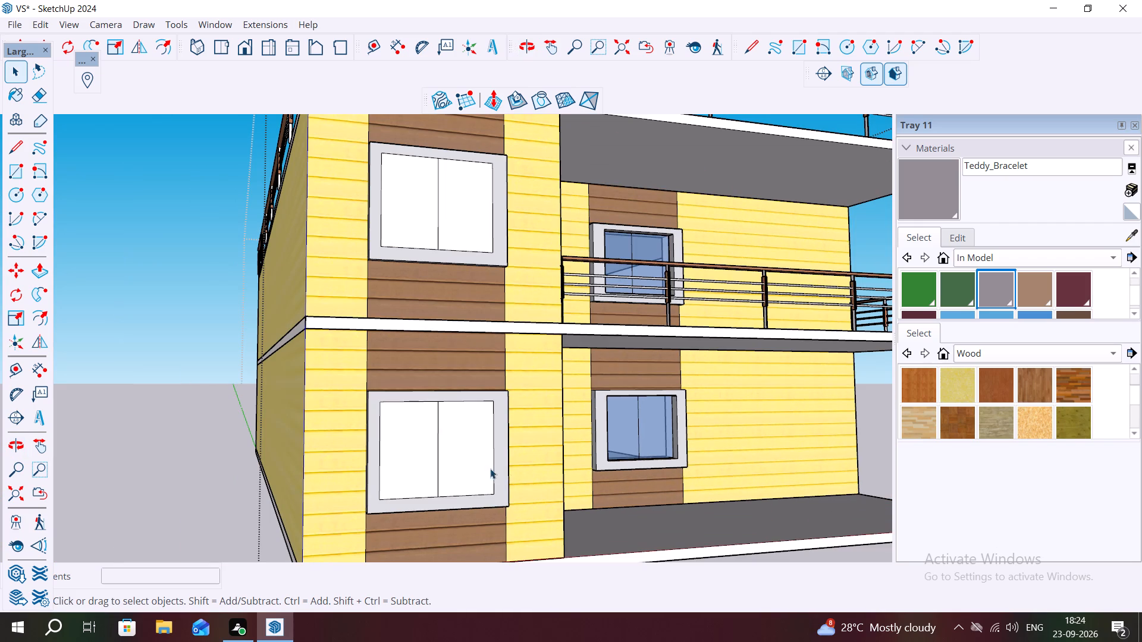
scroll(425, 445, "up", 3)
left_click(418, 452)
left_click(499, 442)
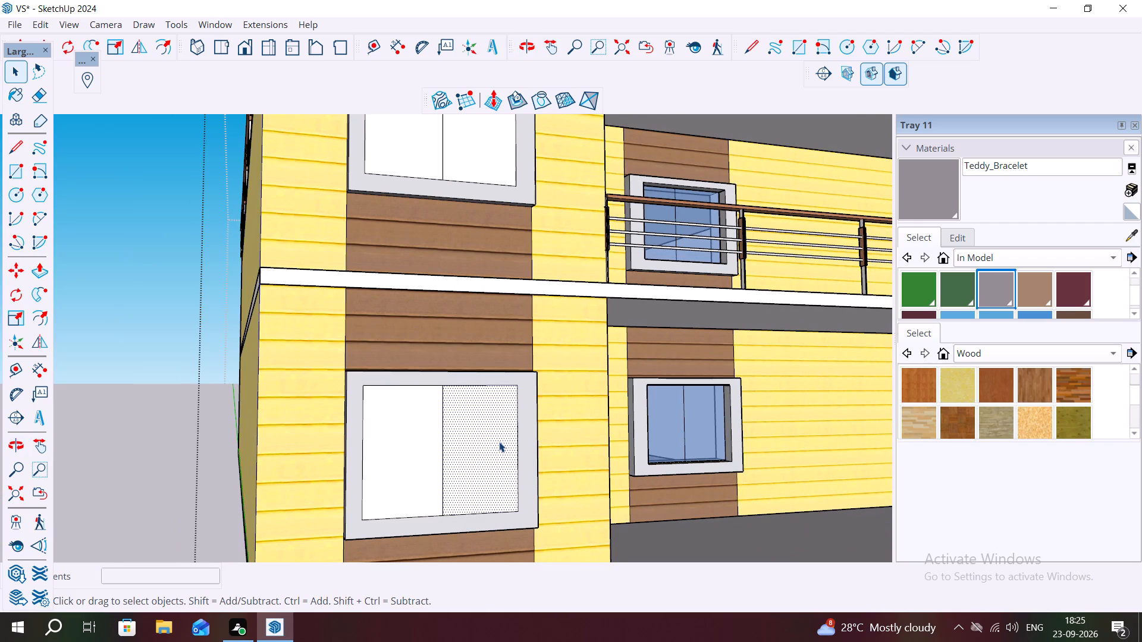
key("ctrl+x")
left_click(390, 449)
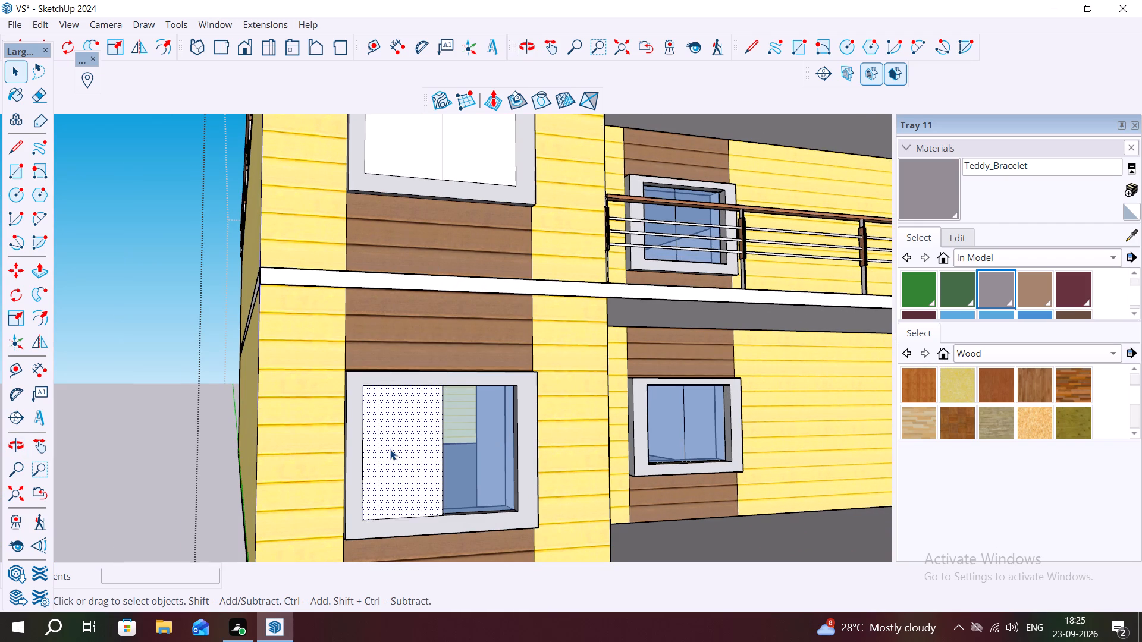
key("ctrl+x")
Delete the leftover vertical centre line in the corner section's ground-floor window.
left_click(441, 454)
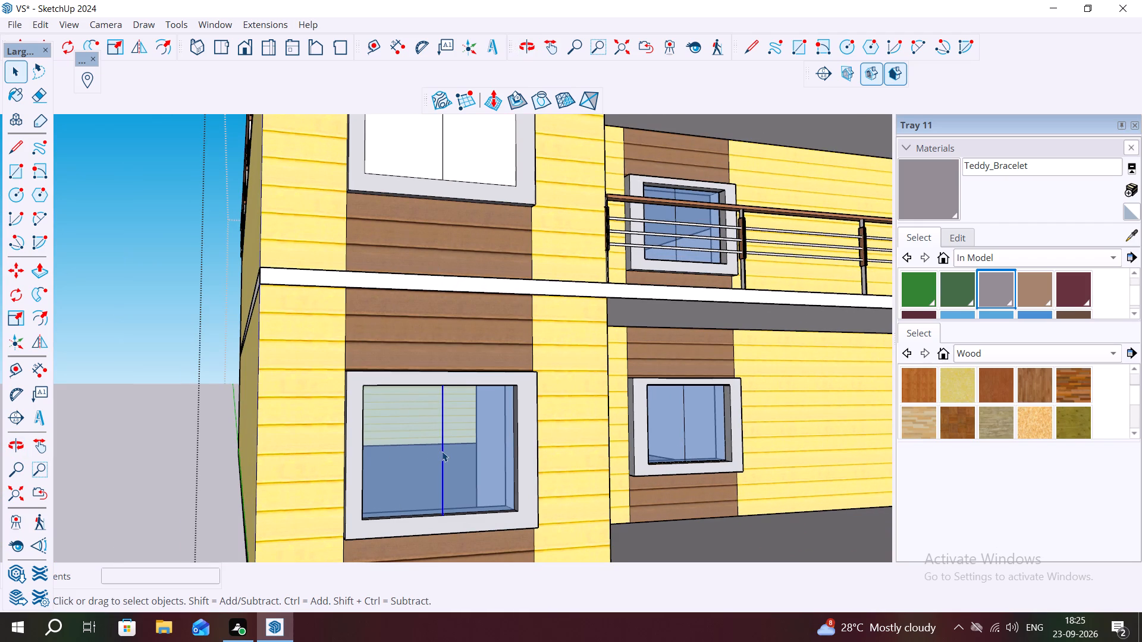
key("Delete")
Draw a vertical centre line about 4' long on the corner section's ground-floor window glass, from its top edge's midpoint to its bottom edge.
scroll(442, 451, "up", 5)
middle_click_drag(433, 424, 435, 401)
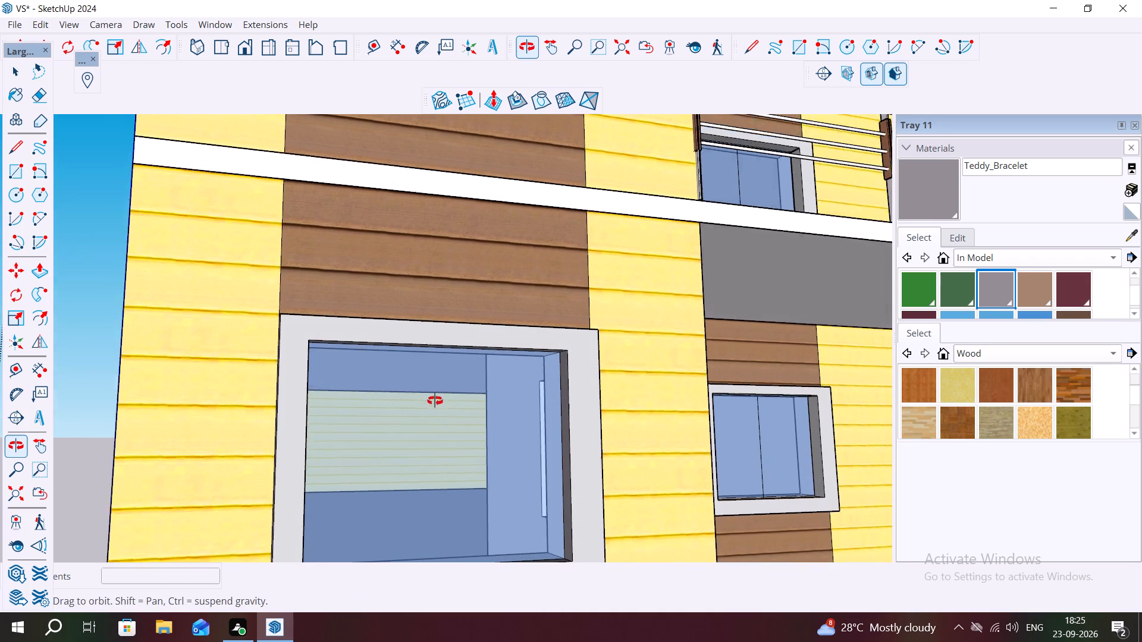
middle_click_drag(435, 401, 435, 399)
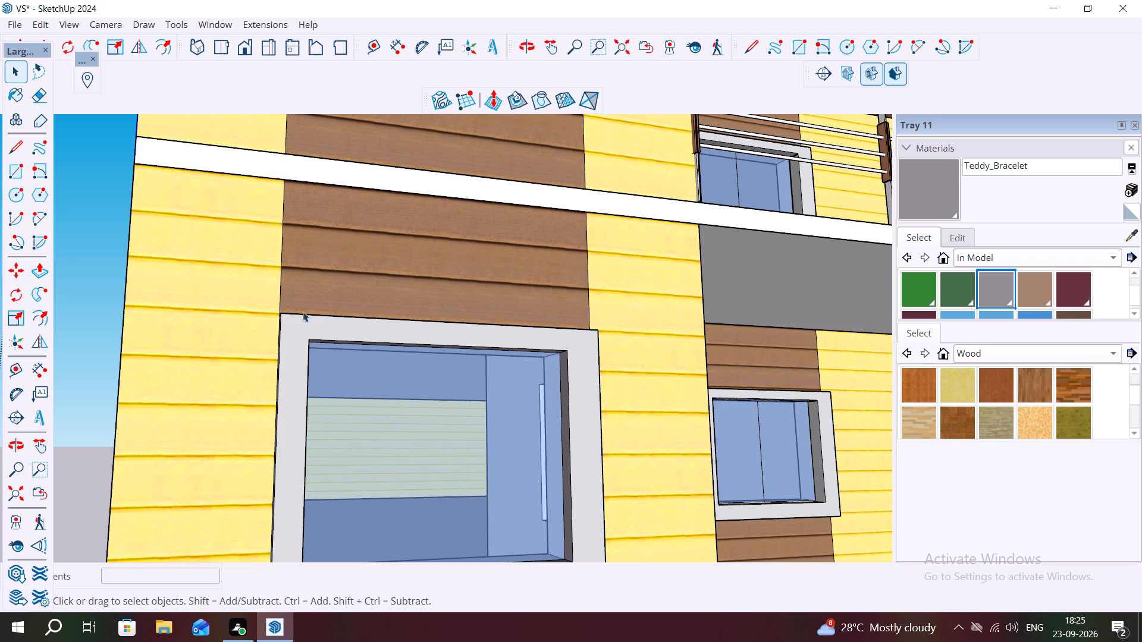
left_click(15, 142)
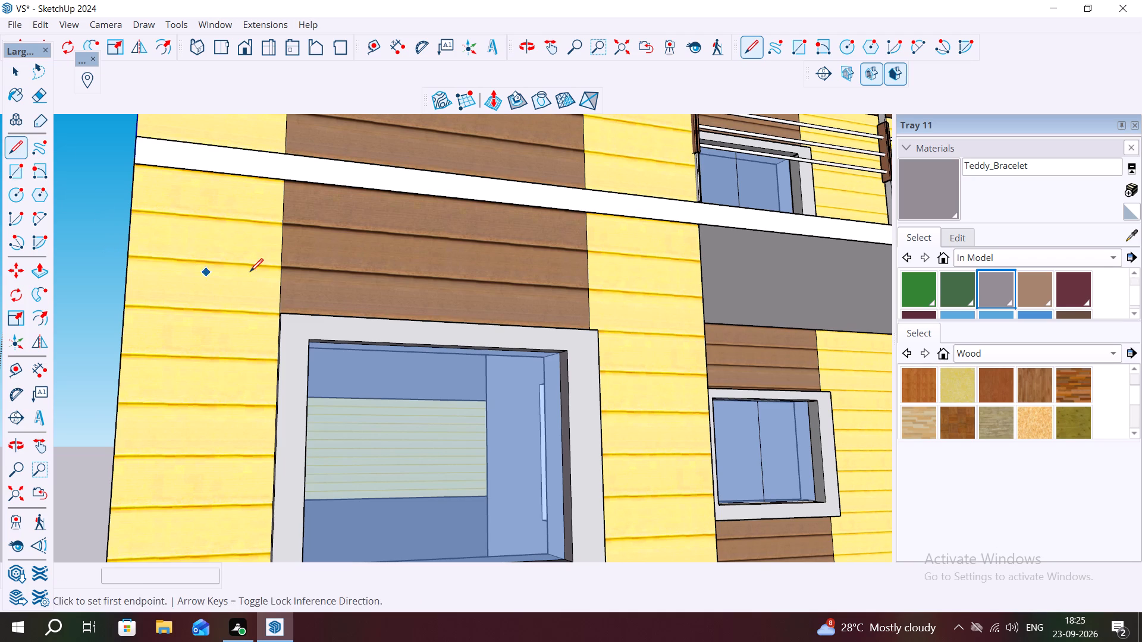
scroll(439, 374, "up", 4)
middle_click_drag(445, 358, 452, 297)
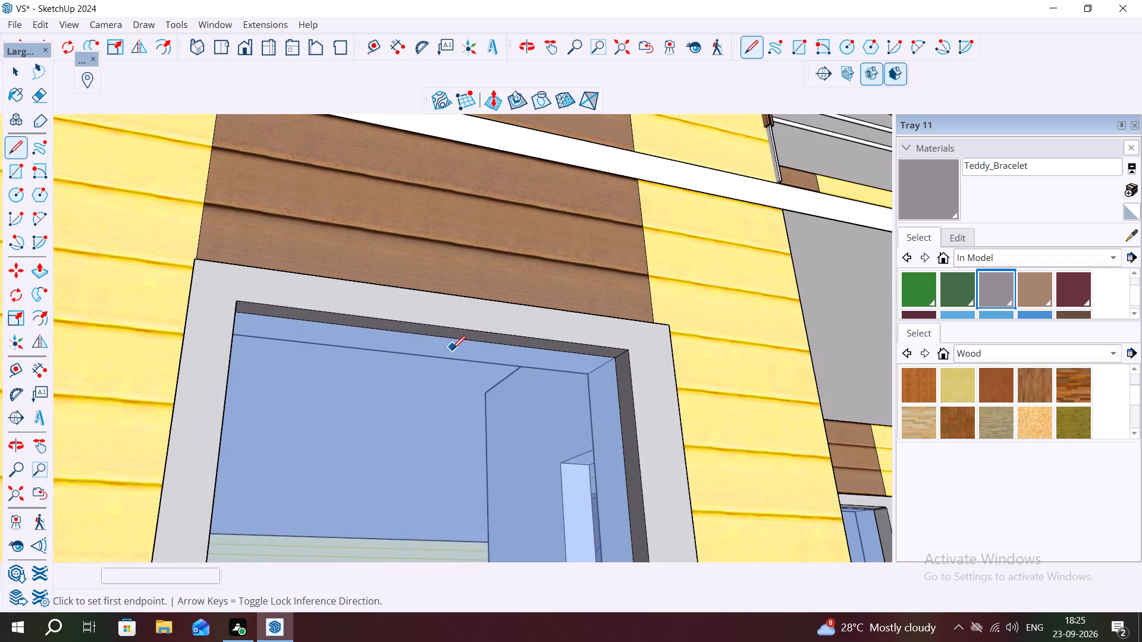
scroll(437, 343, "up", 7)
left_click(448, 331)
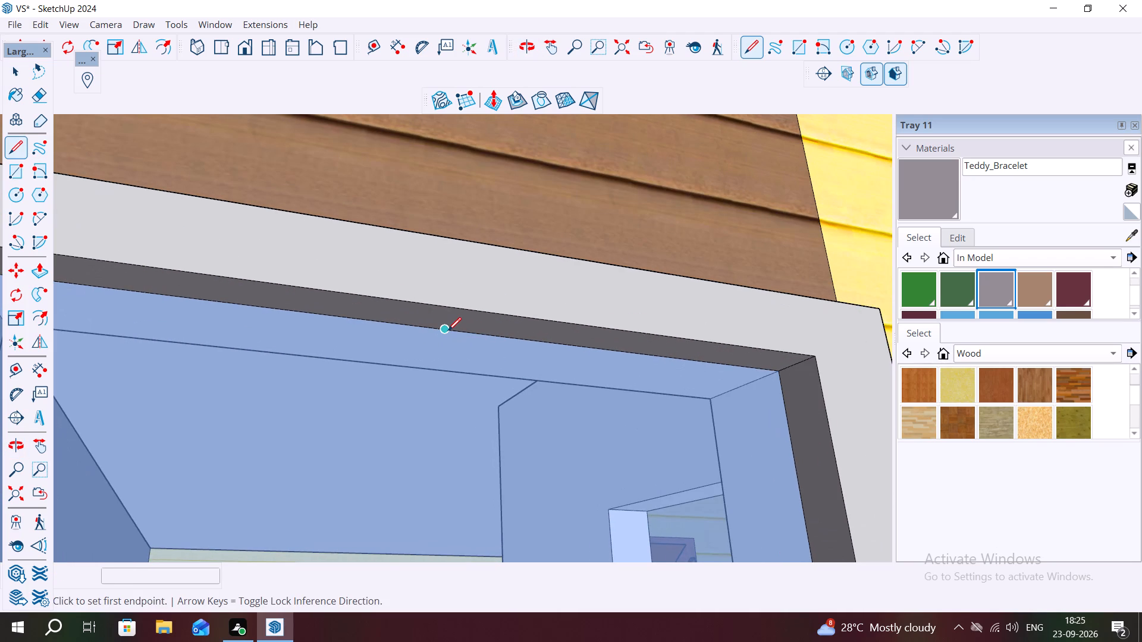
scroll(450, 365, "down", 7)
scroll(436, 513, "down", 8)
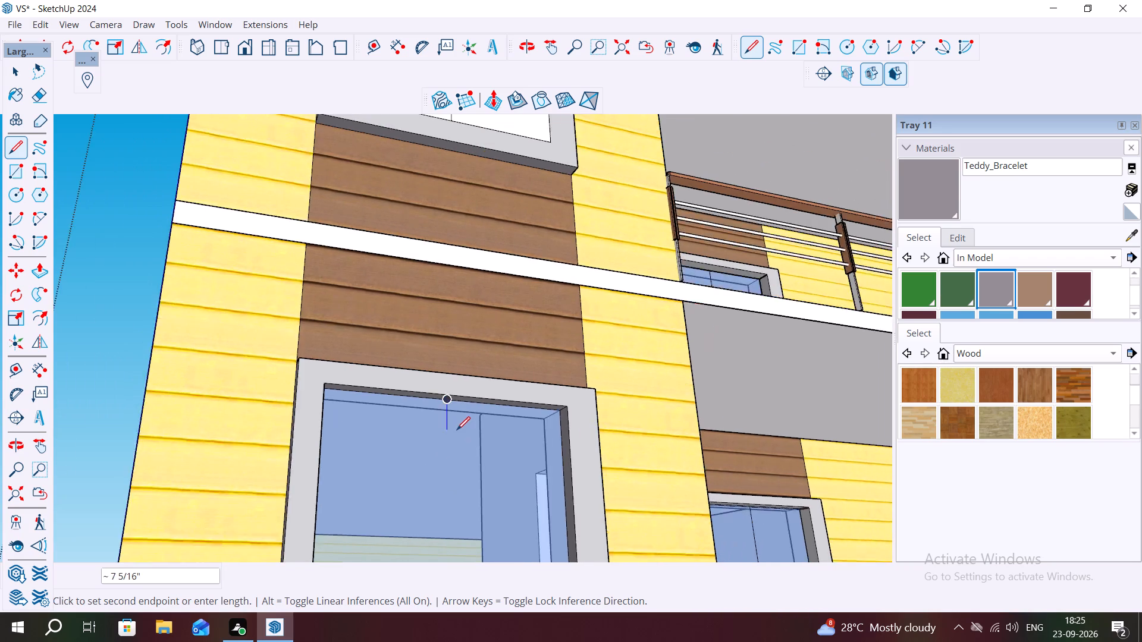
scroll(457, 430, "down", 6)
middle_click_drag(453, 521, 451, 564)
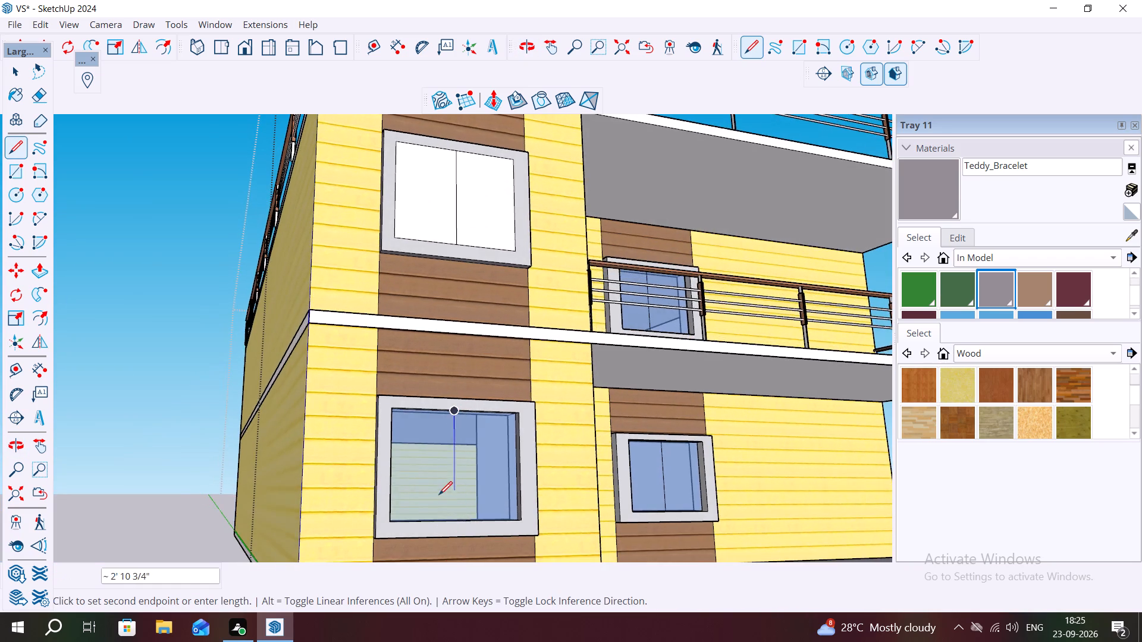
scroll(439, 495, "up", 10)
scroll(458, 521, "down", 2)
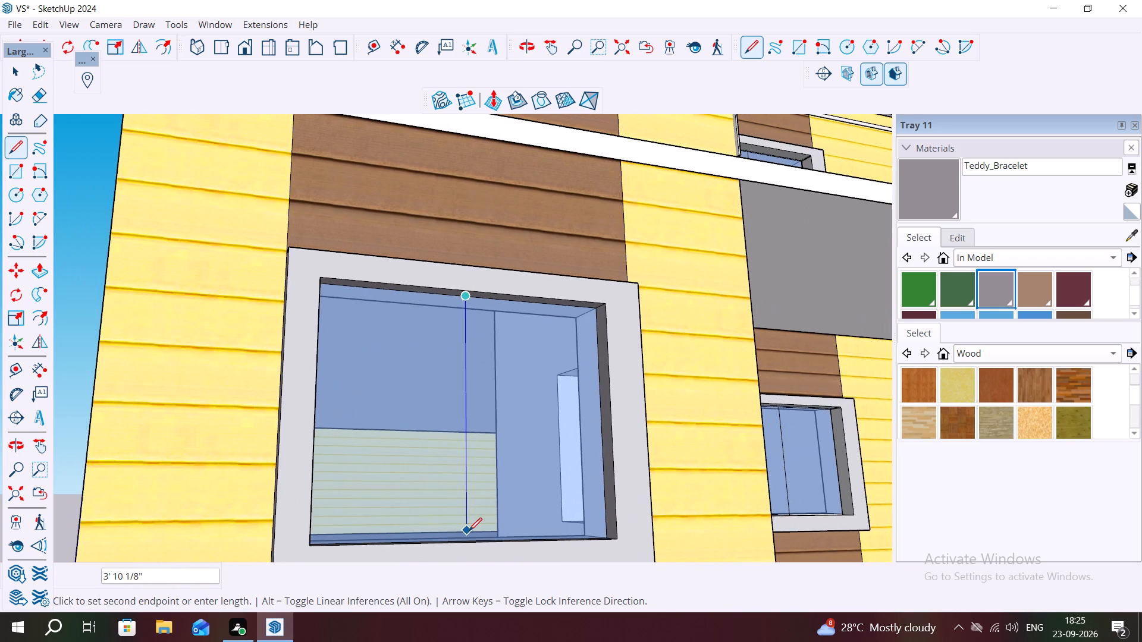
scroll(460, 542, "up", 10)
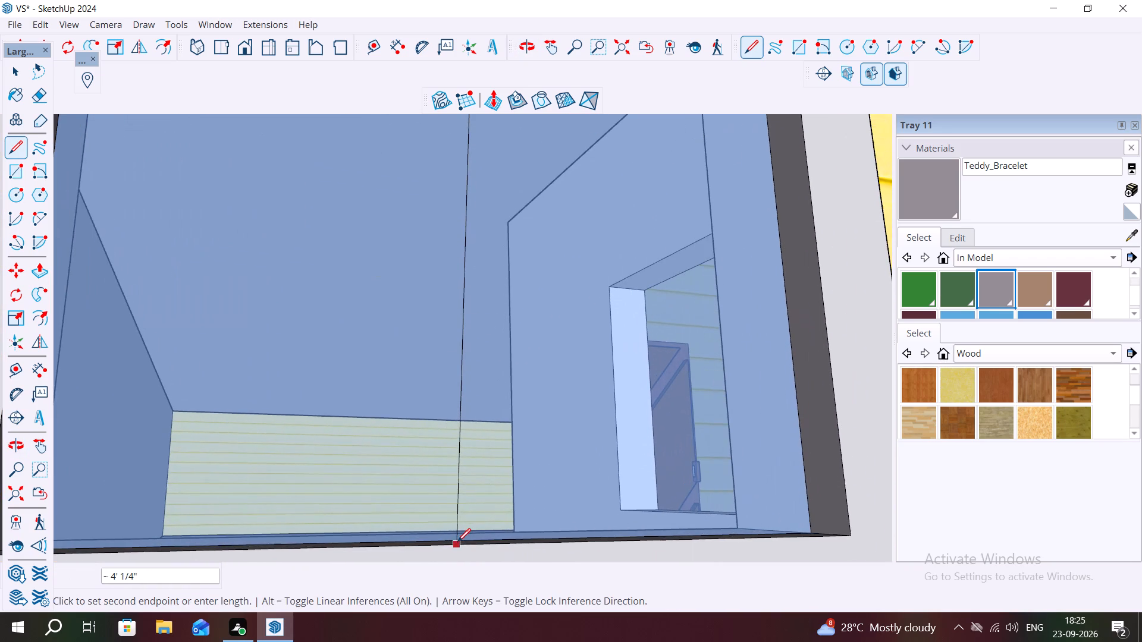
left_click(457, 539)
Cut away both white pane faces covering the upper-floor window in the corner section.
scroll(469, 487, "down", 3)
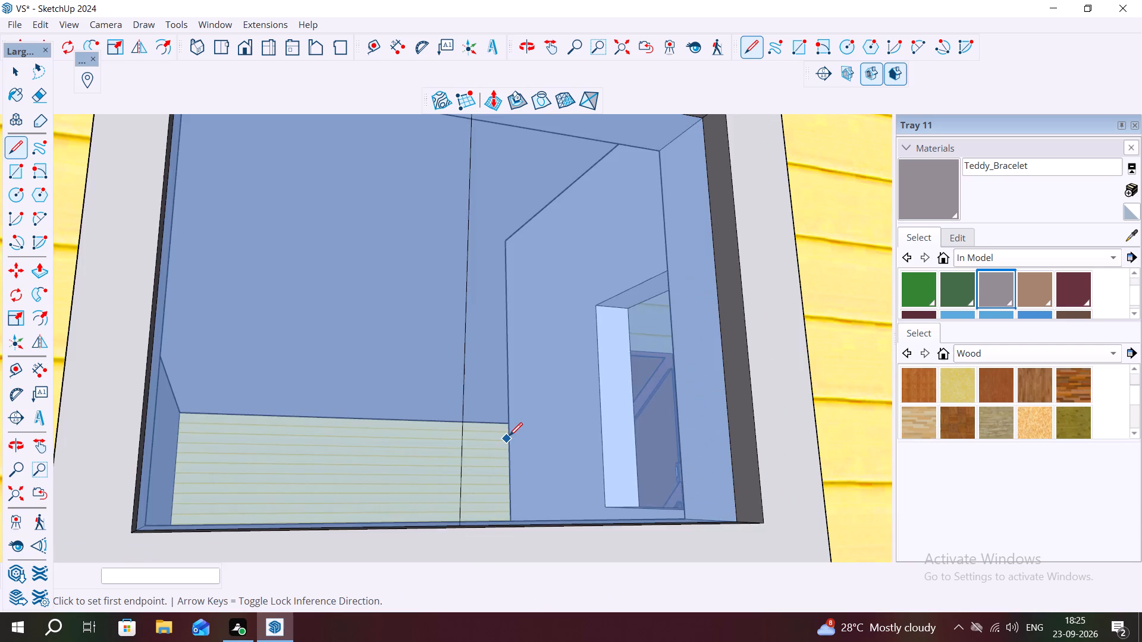
scroll(509, 436, "down", 15)
scroll(575, 424, "down", 3)
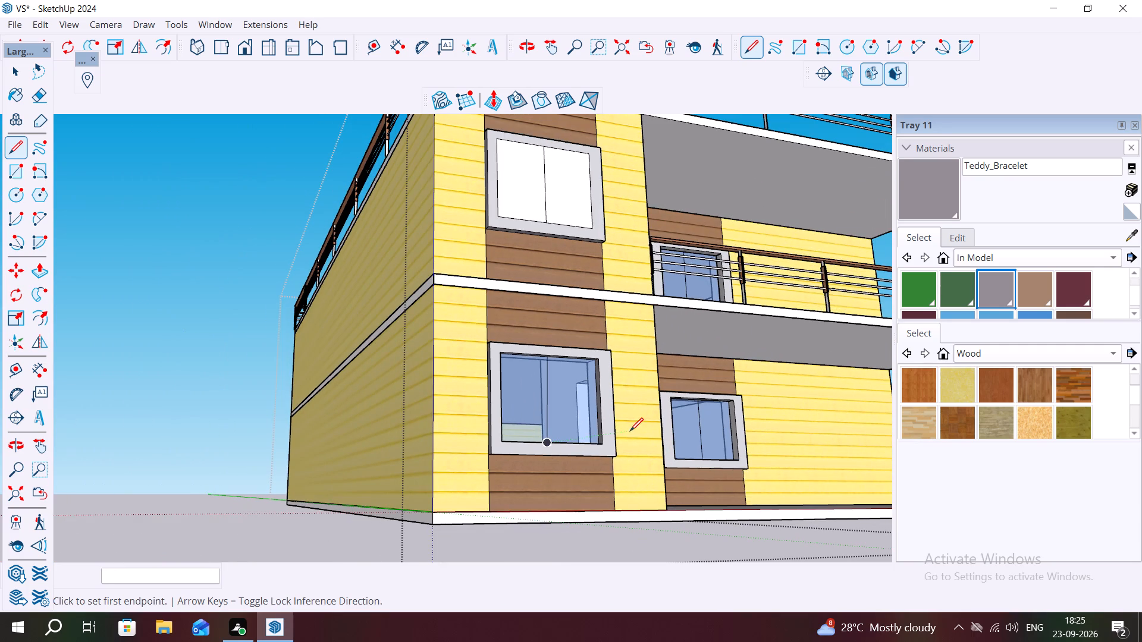
middle_click_drag(619, 460, 521, 549)
scroll(612, 421, "up", 2)
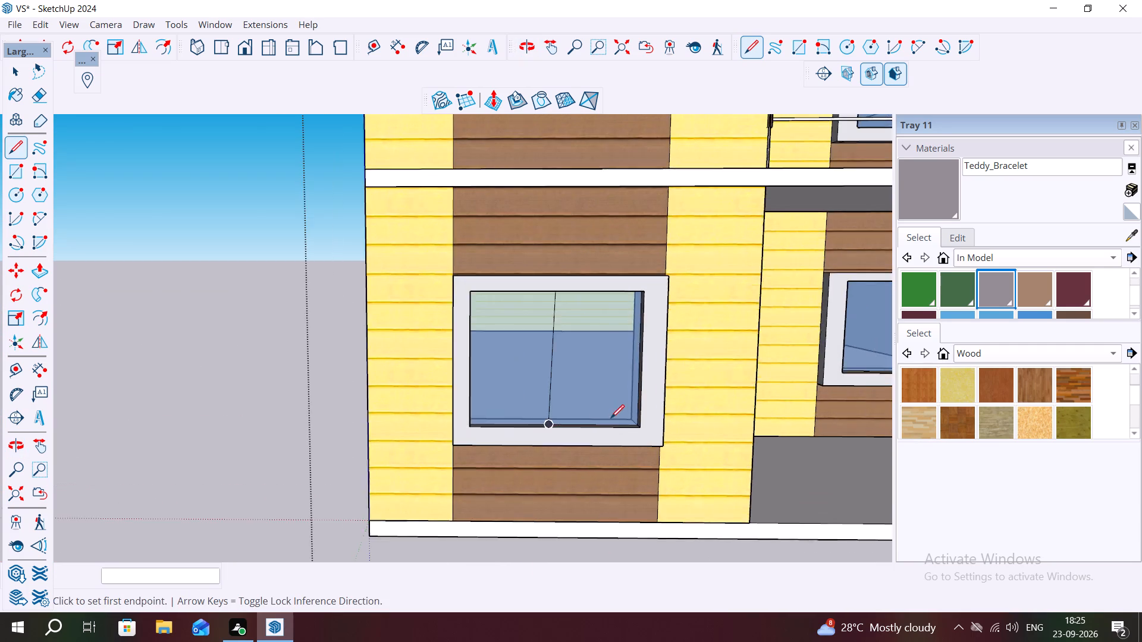
scroll(611, 418, "up", 7)
middle_click_drag(523, 397, 457, 583)
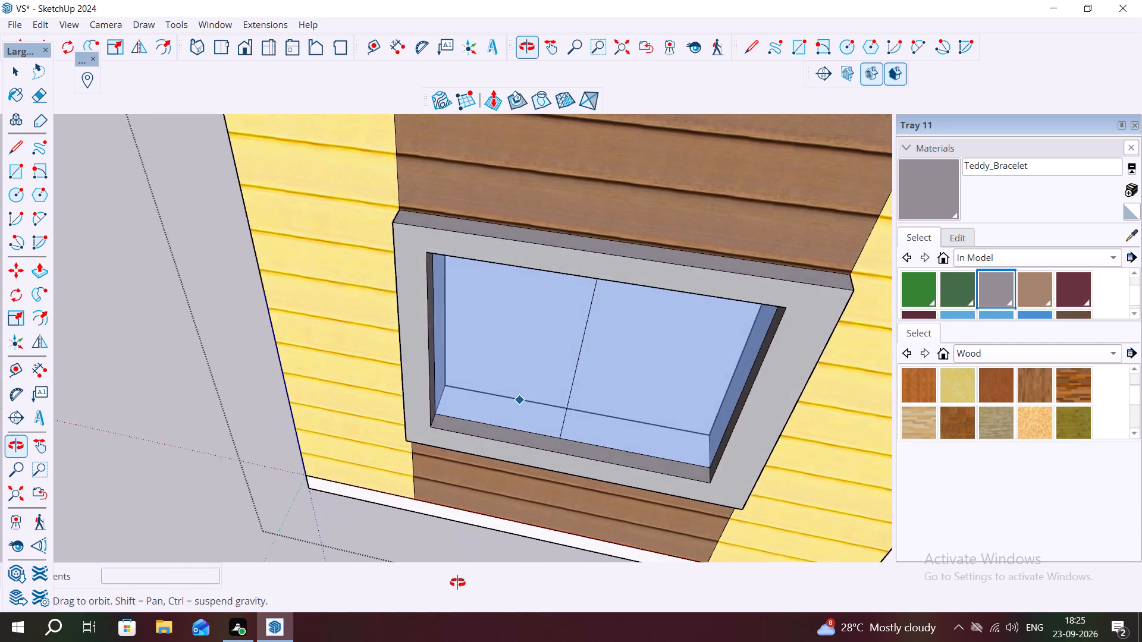
middle_click_drag(457, 583, 465, 559)
scroll(539, 430, "down", 15)
scroll(663, 212, "up", 1)
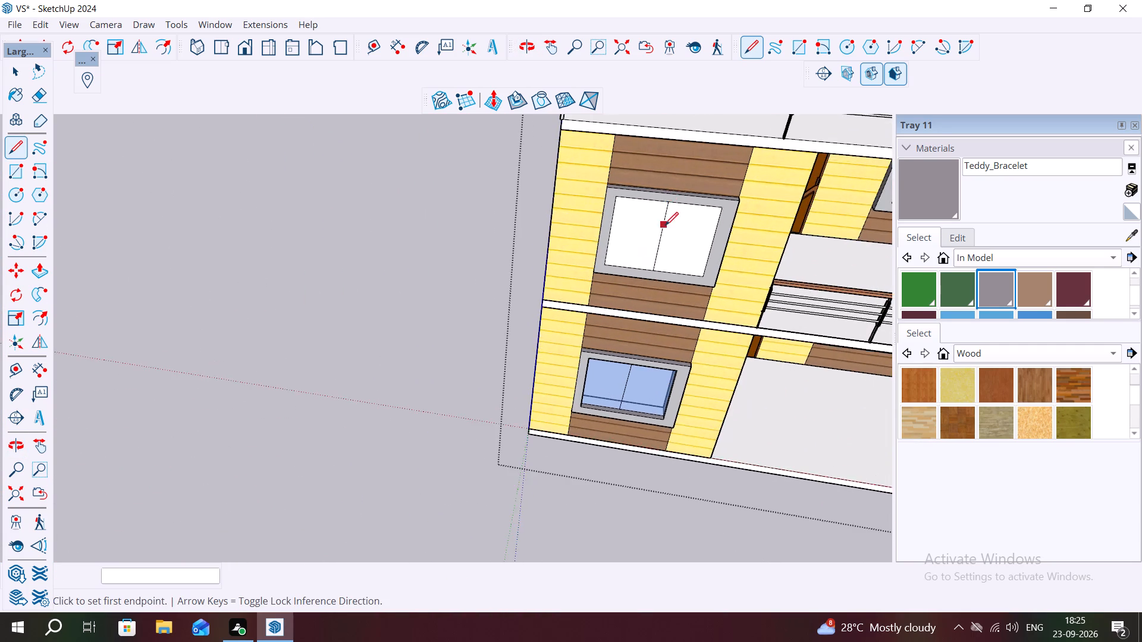
scroll(665, 225, "up", 6)
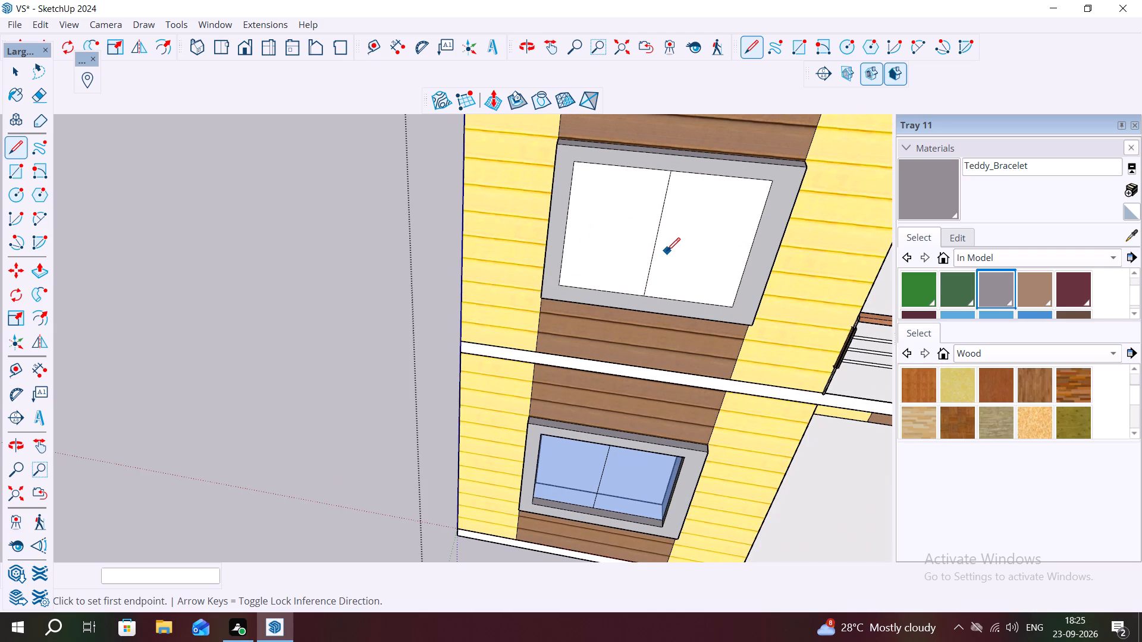
key("space")
left_click(667, 245)
key("ctrl+x")
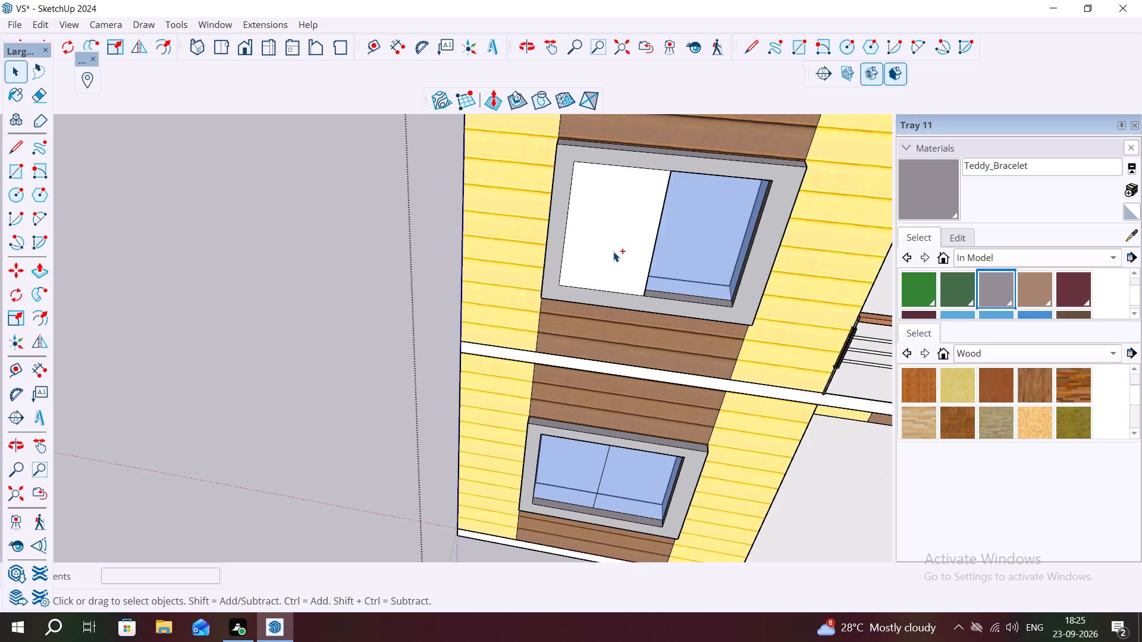
left_click(613, 251)
key("ctrl+x")
Delete the leftover vertical centre line in the corner section's upper-floor window.
left_click(651, 260)
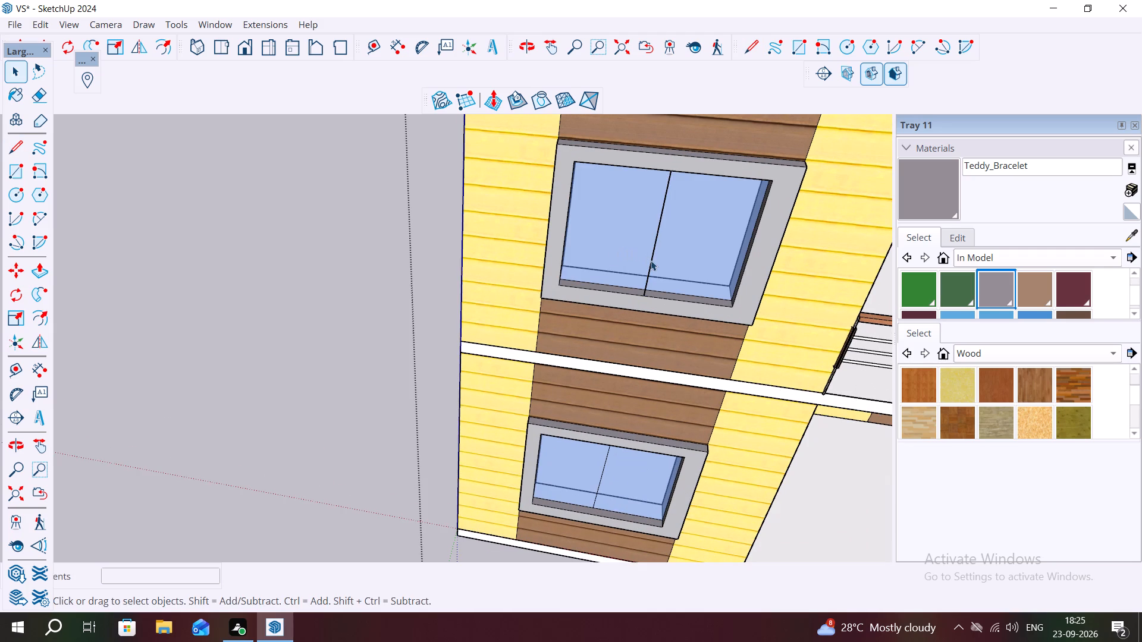
key("Delete")
Draw a 4' vertical centre line on the corner section's upper-floor window glass, from its bottom edge's midpoint to its top edge.
key("l")
scroll(641, 259, "up", 8)
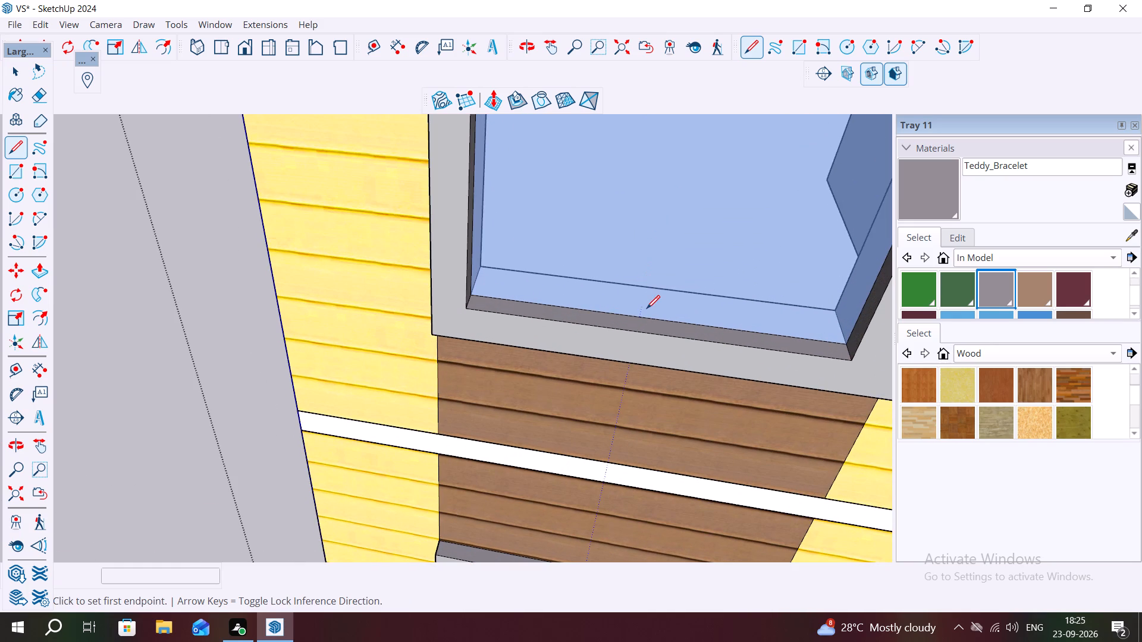
left_click(641, 314)
scroll(642, 238, "down", 7)
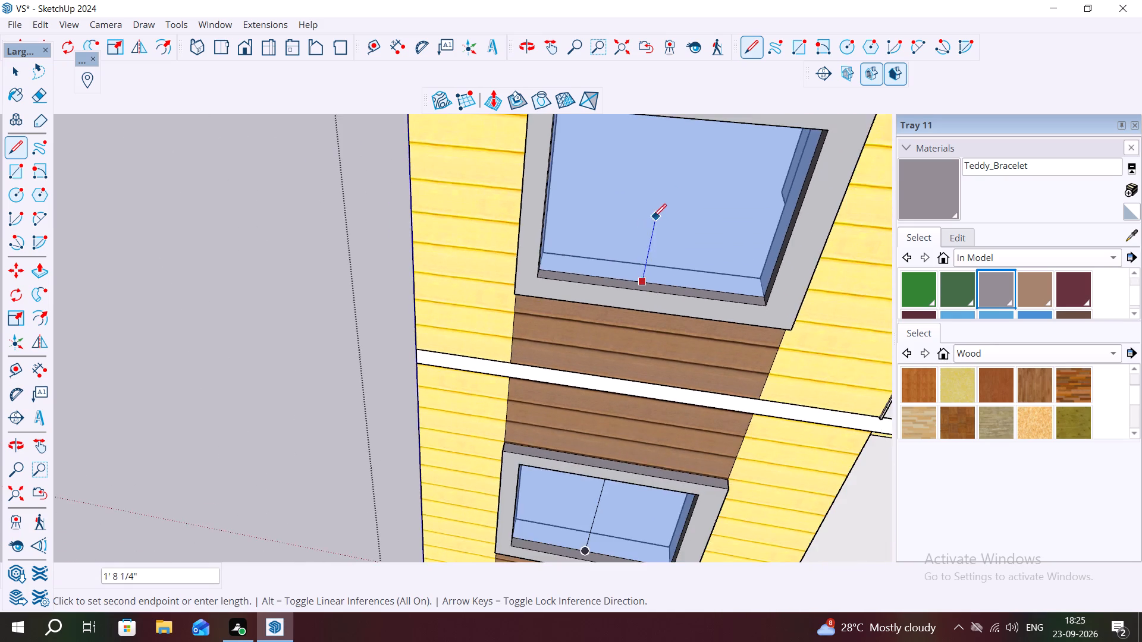
scroll(653, 217, "down", 2)
scroll(679, 147, "up", 12)
middle_click_drag(666, 140, 666, 140)
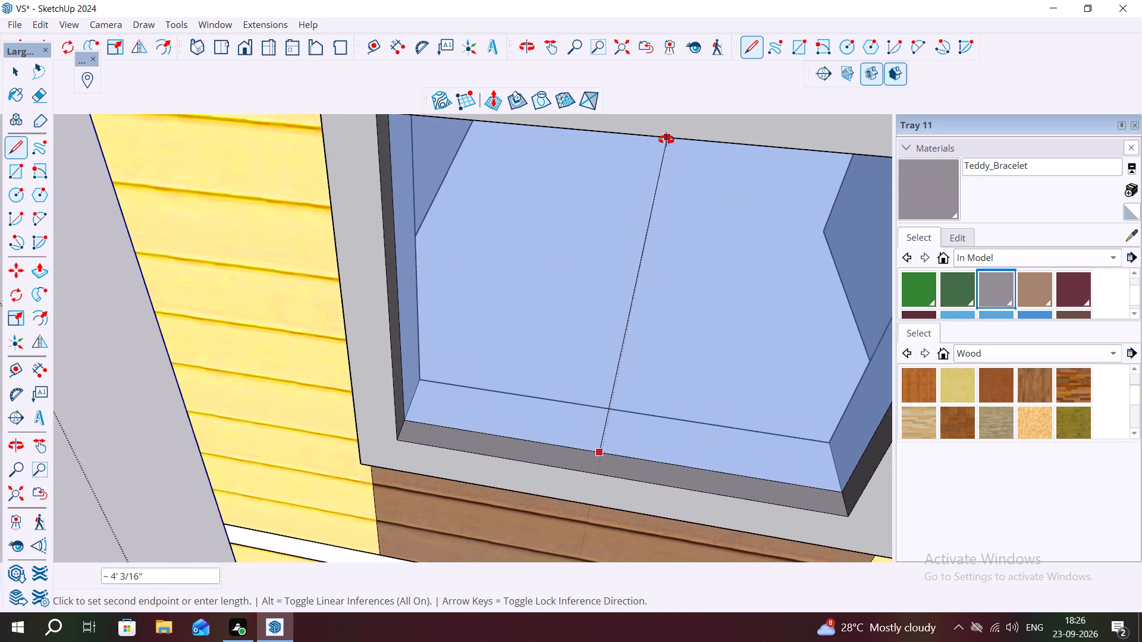
middle_click_drag(666, 140, 703, 68)
scroll(683, 158, "down", 2)
middle_click_drag(675, 146, 694, 73)
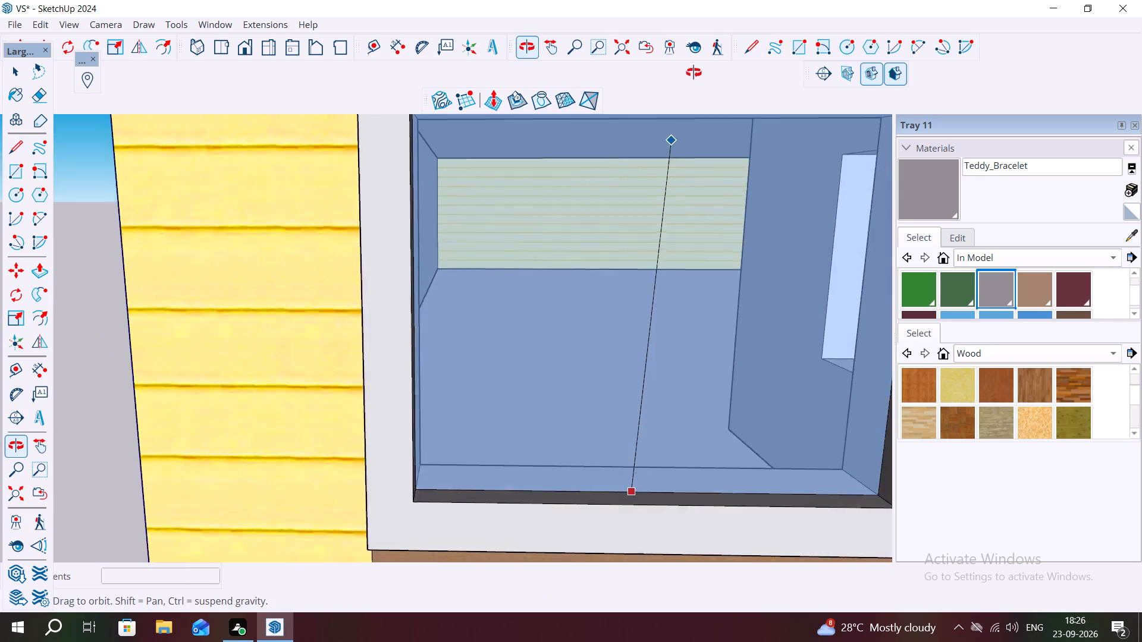
middle_click_drag(694, 73, 695, 68)
scroll(694, 160, "down", 4)
middle_click_drag(650, 144, 657, 99)
scroll(658, 99, "up", 1)
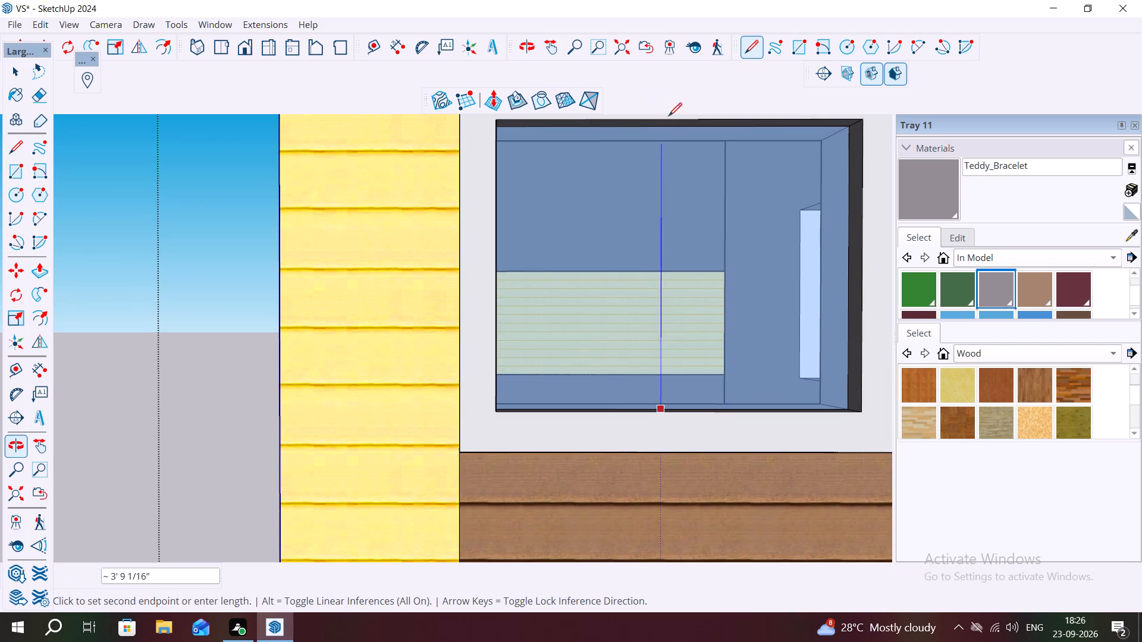
left_click(663, 128)
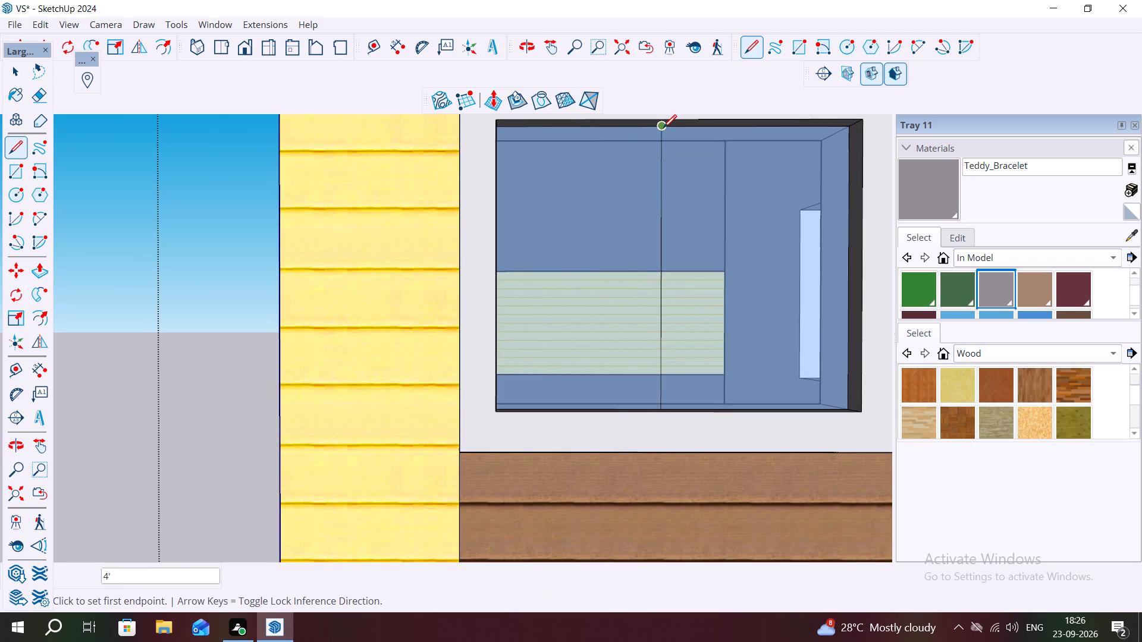
key("Escape")
key("space")
Examine the front facade's windows, doors, slabs and railings from below, straight on and above.
scroll(644, 216, "down", 15)
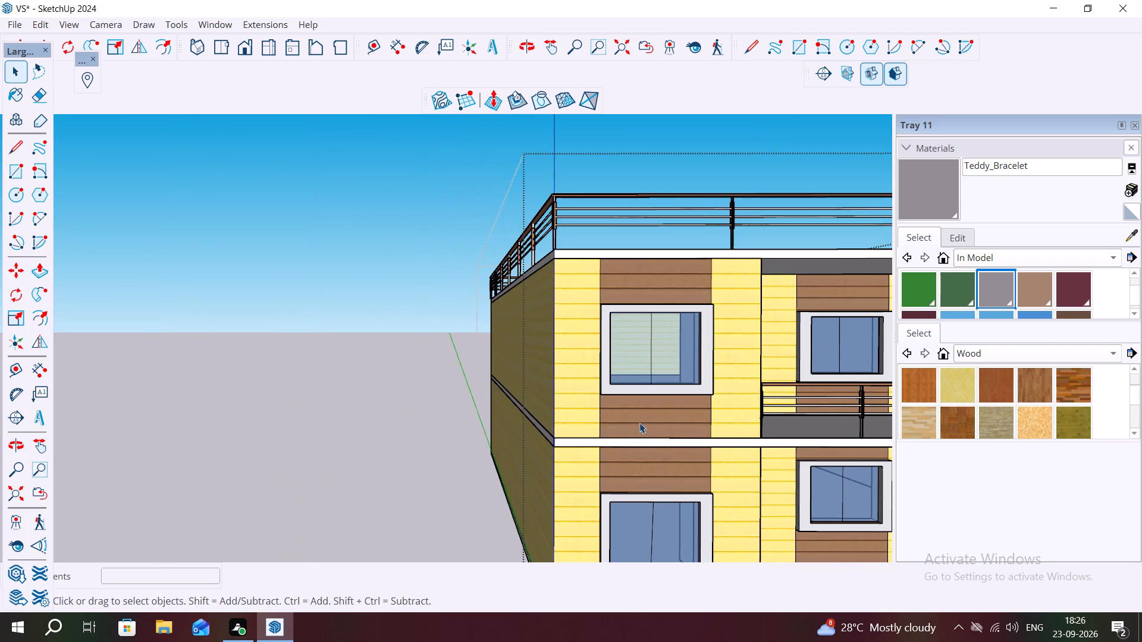
scroll(294, 393, "down", 7)
middle_click_drag(619, 429, 606, 393)
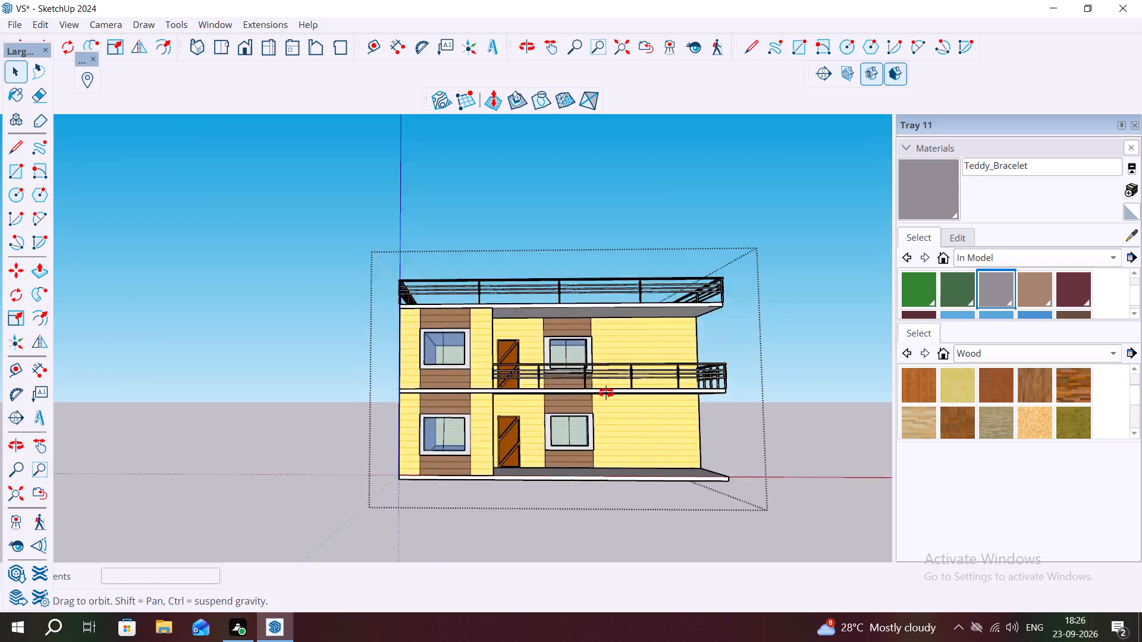
middle_click_drag(606, 393, 597, 319)
scroll(589, 324, "up", 6)
scroll(666, 332, "down", 2)
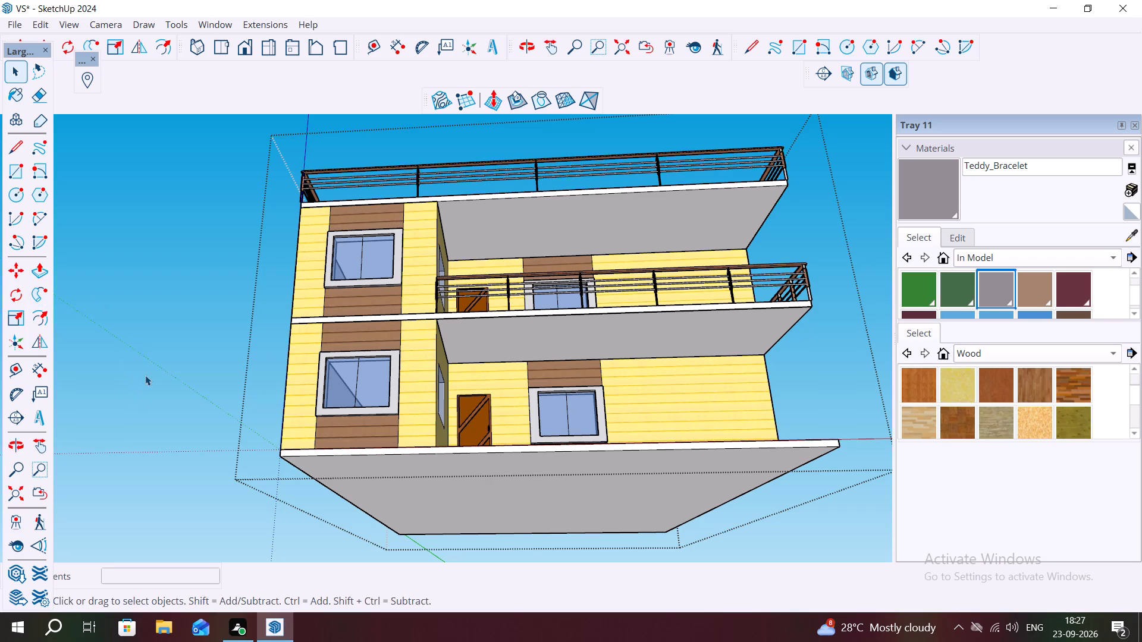
middle_click_drag(387, 383, 472, 503)
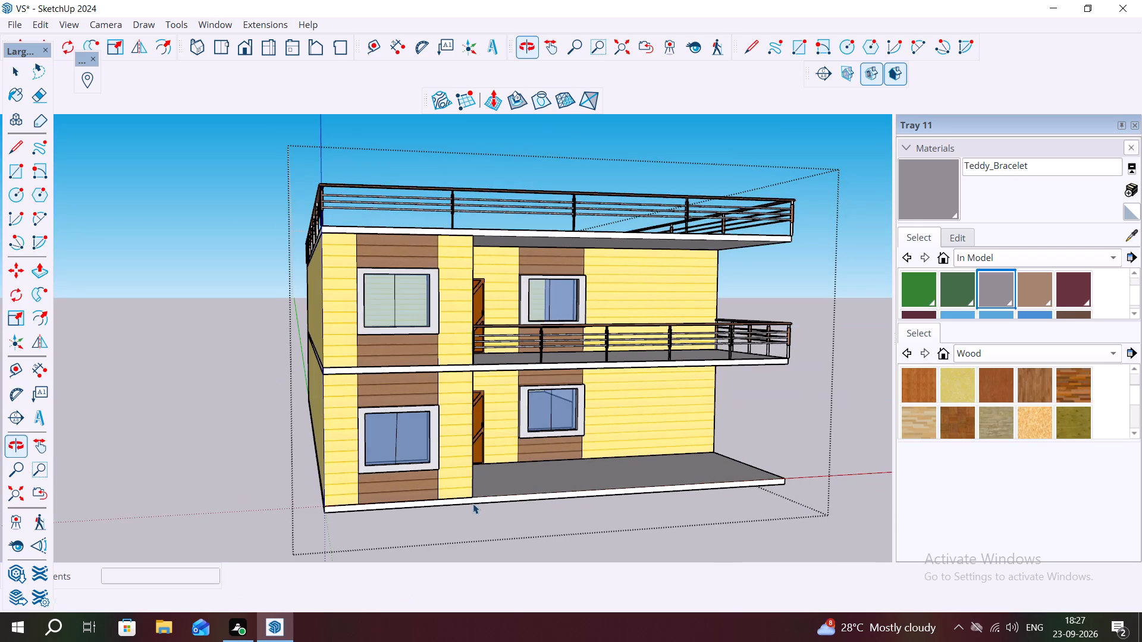
middle_click_drag(522, 464, 472, 515)
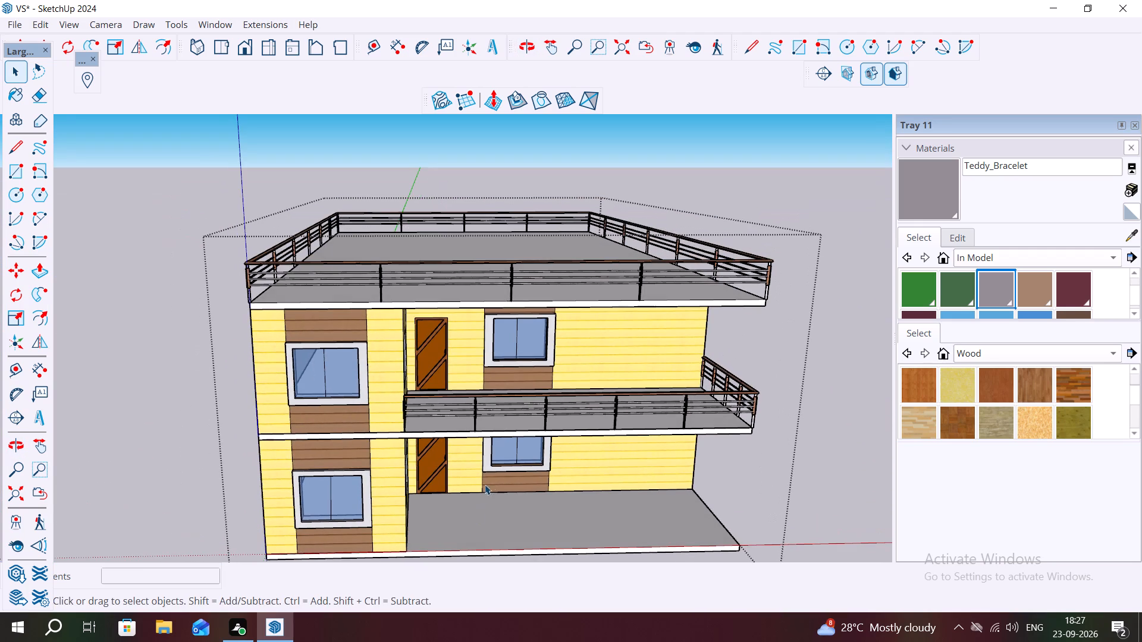
scroll(580, 408, "down", 1)
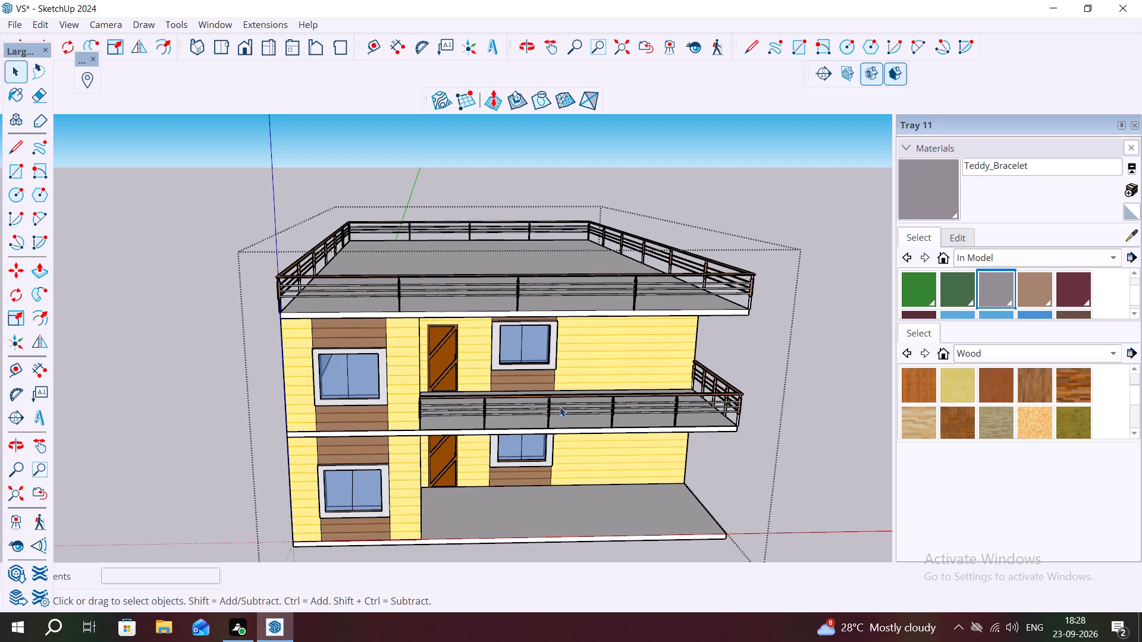
scroll(713, 417, "down", 3)
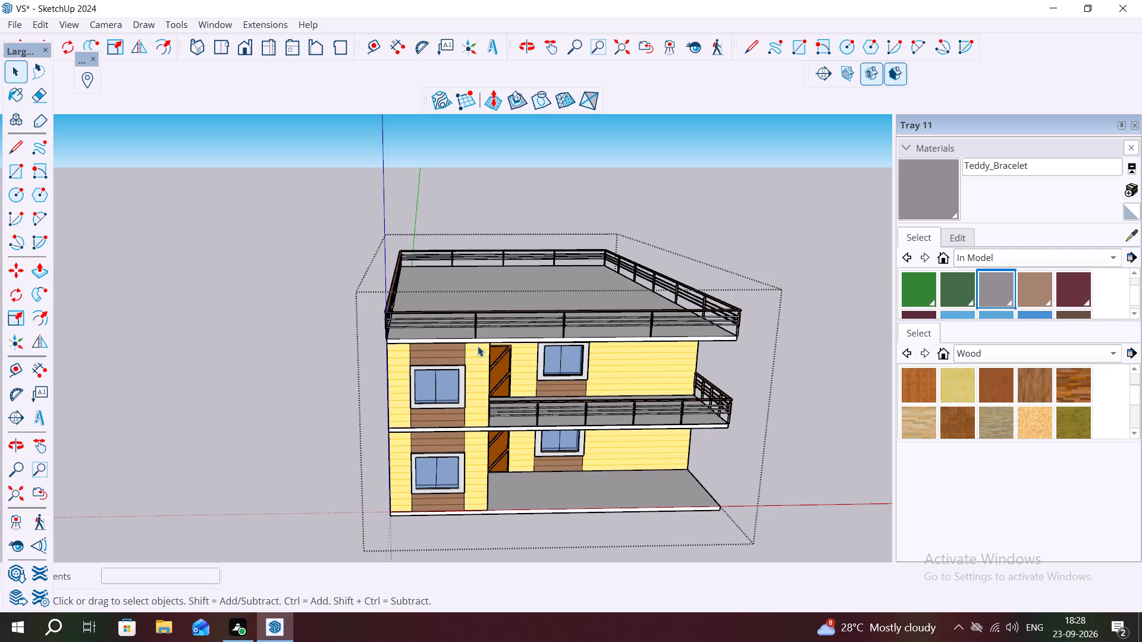
middle_click_drag(514, 338, 479, 284)
Paint the three panels of both the ground-floor and upper-floor front doors with Wood Board Cork, leaving the frames and diagonal strips.
scroll(627, 323, "up", 1)
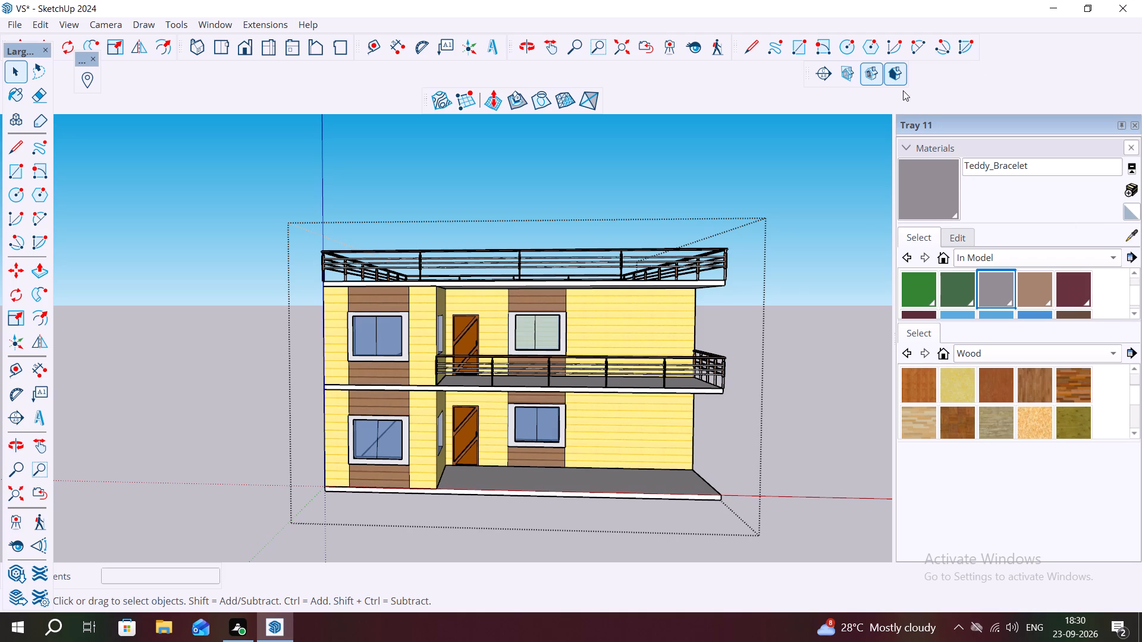
scroll(465, 432, "up", 3)
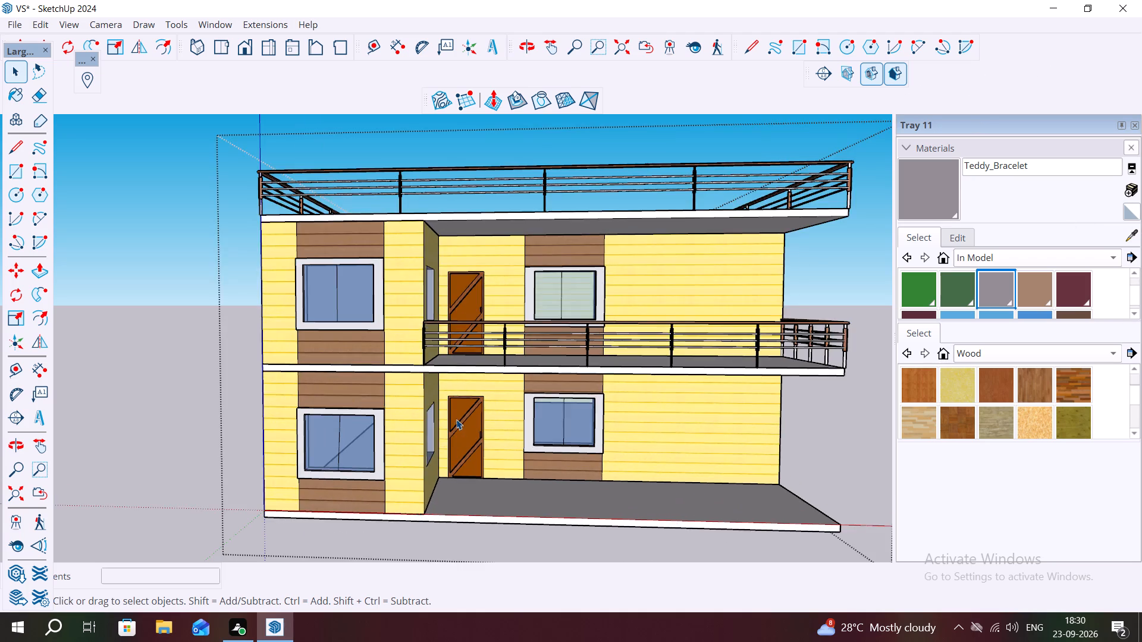
middle_click_drag(444, 419, 299, 428)
middle_click_drag(425, 399, 641, 367)
scroll(378, 453, "up", 2)
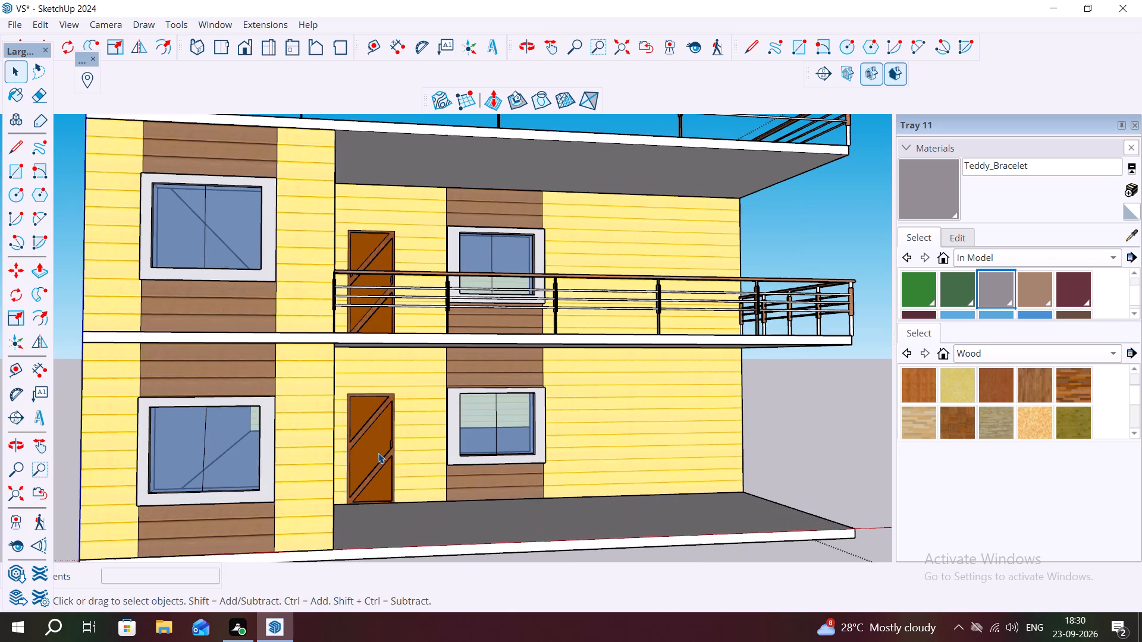
left_click(968, 384)
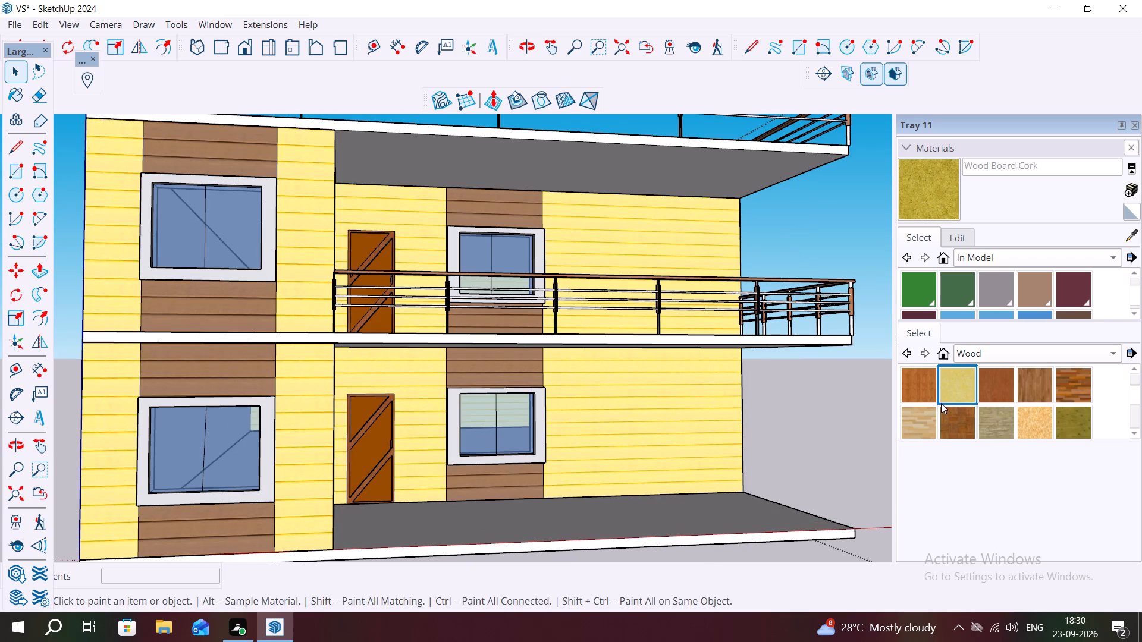
left_click(367, 448)
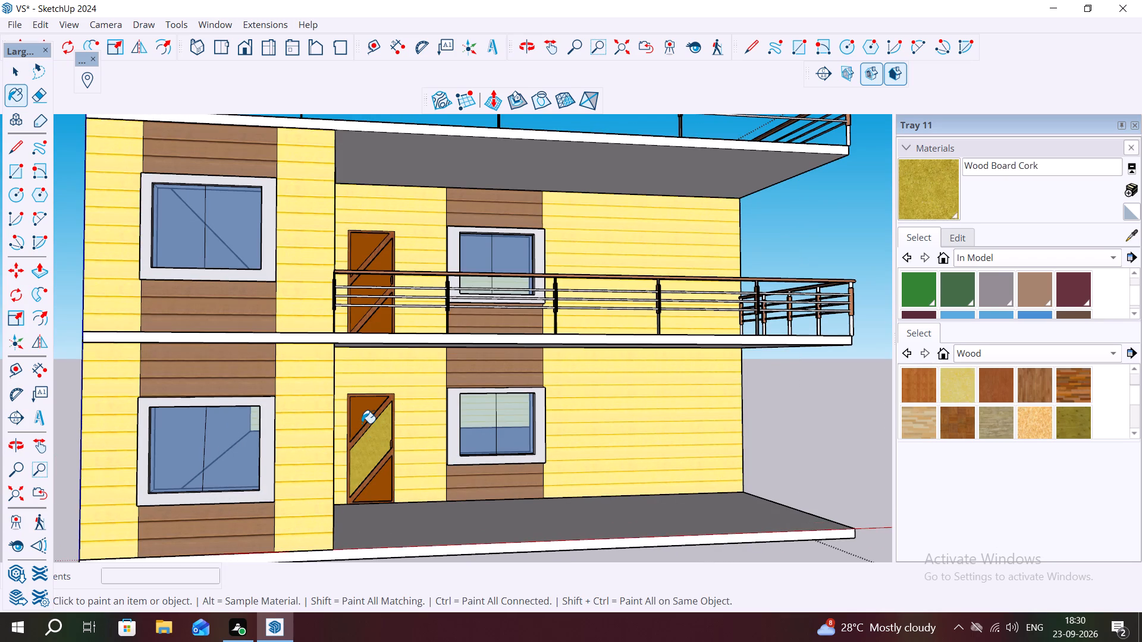
left_click(362, 423)
left_click(382, 485)
left_click(360, 253)
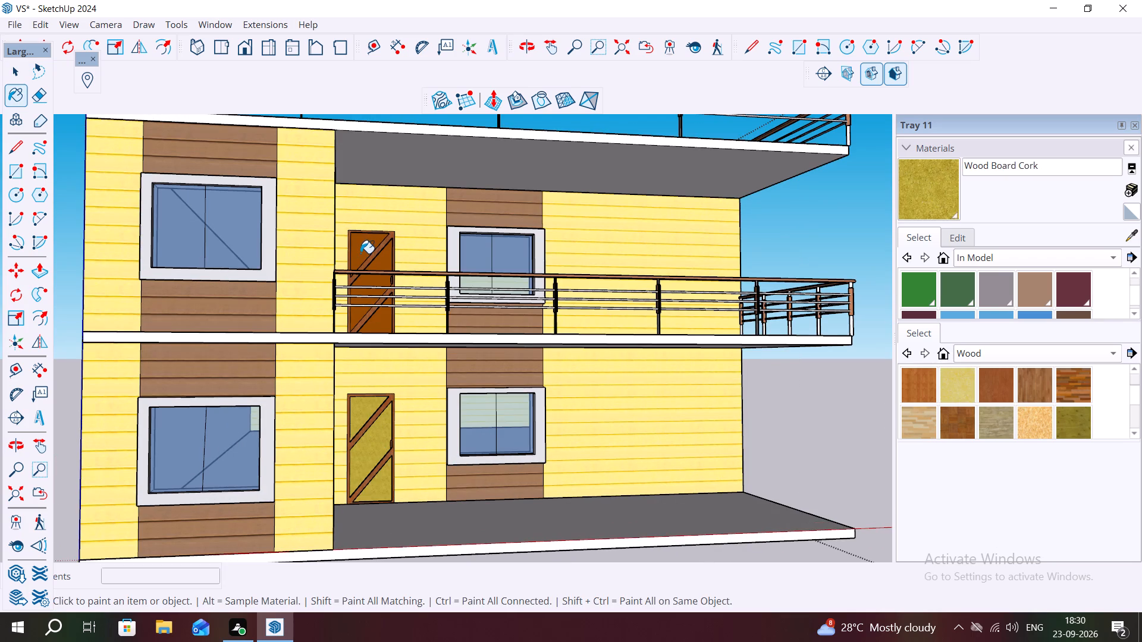
left_click(382, 262)
left_click(385, 317)
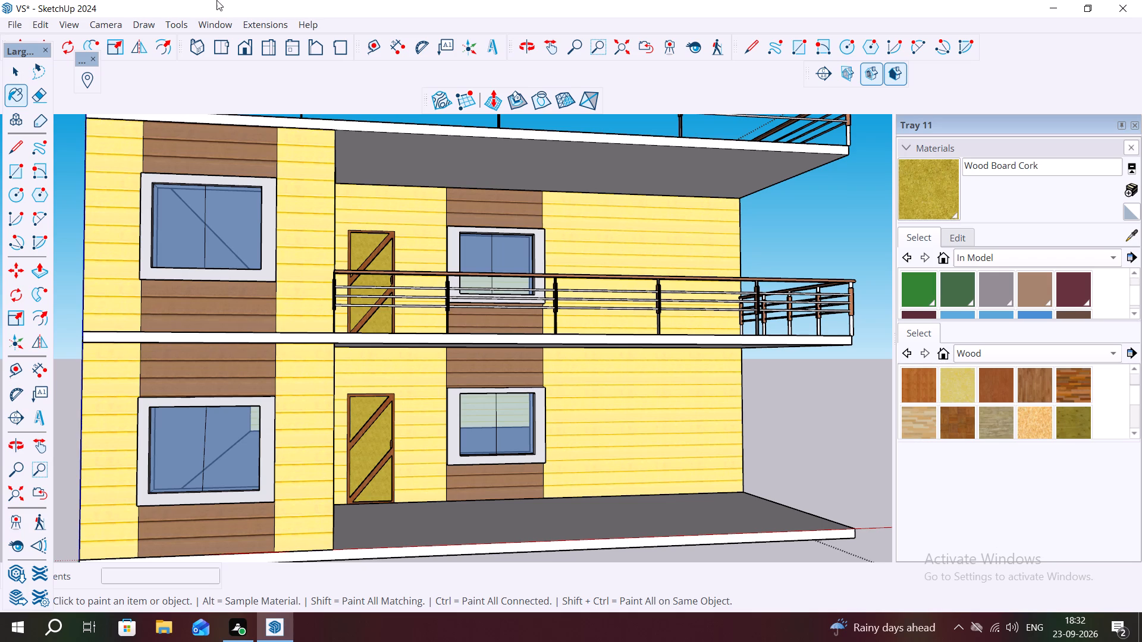
Examine the house's front and side walls with the repainted doors from several angles.
middle_click_drag(514, 357, 501, 363)
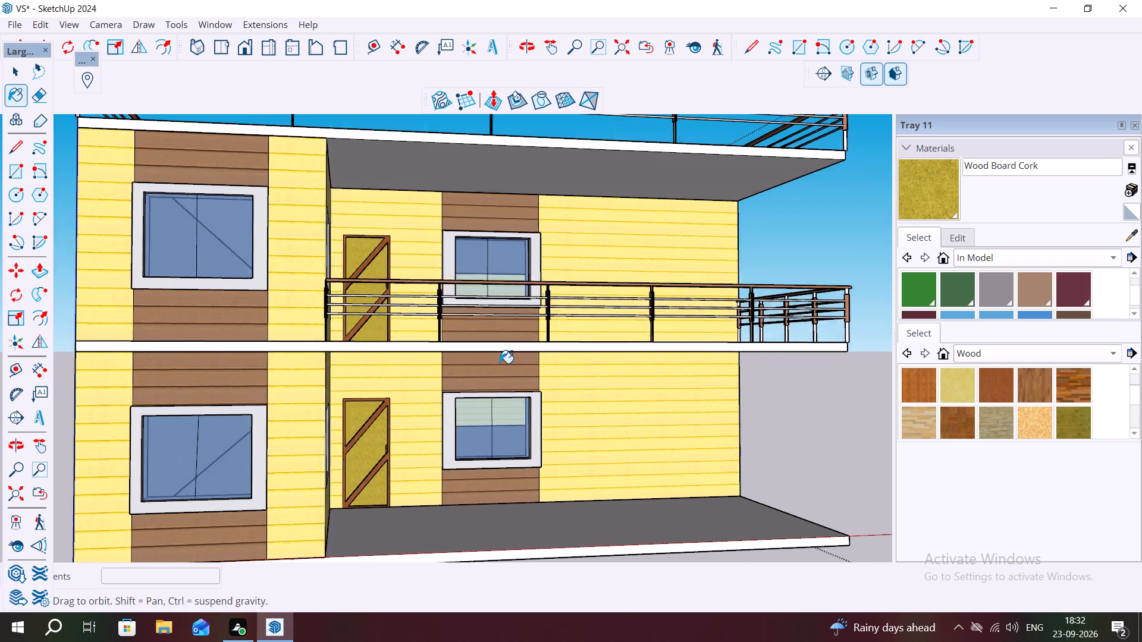
scroll(499, 351, "down", 1)
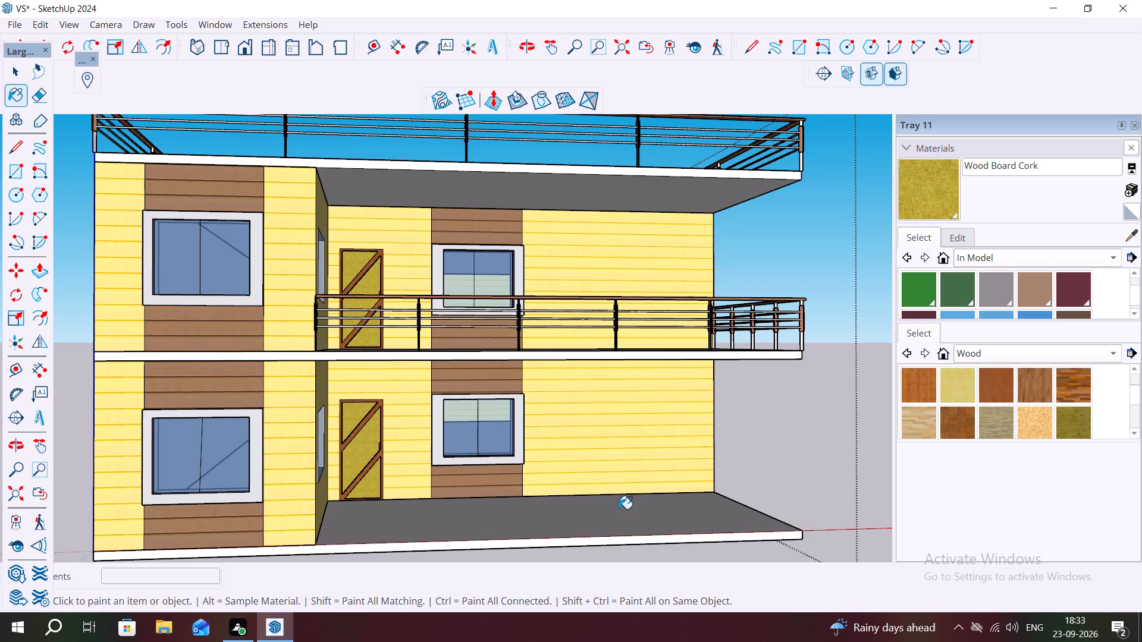
middle_click_drag(570, 467, 489, 472)
middle_click_drag(395, 455, 584, 470)
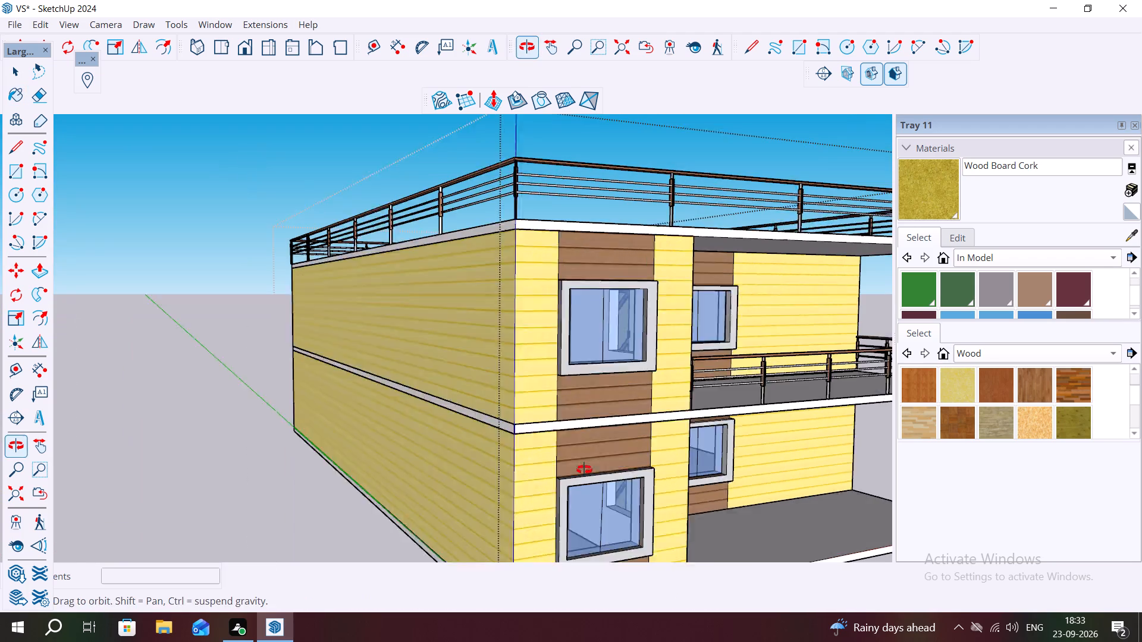
middle_click_drag(584, 470, 585, 470)
middle_click_drag(592, 447, 673, 460)
scroll(609, 446, "down", 4)
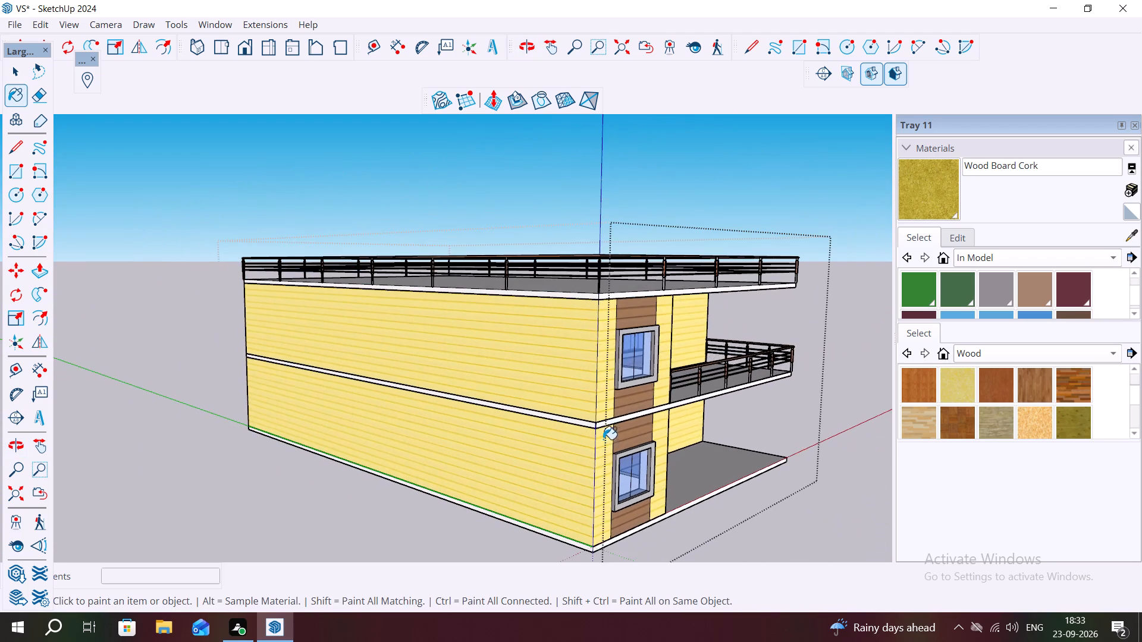
middle_click_drag(507, 430, 422, 391)
middle_click_drag(608, 484, 421, 517)
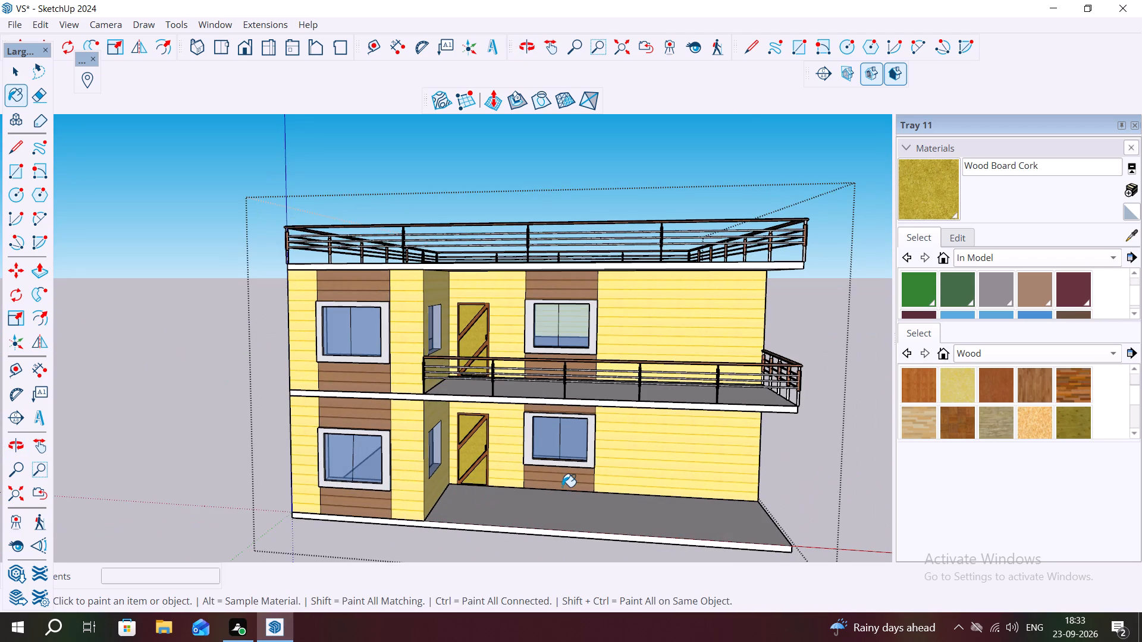
Draw a 3' by 9" rectangle on the ground, extending forward from the base slab's front corner at the corner section.
scroll(386, 488, "down", 5)
scroll(276, 517, "up", 5)
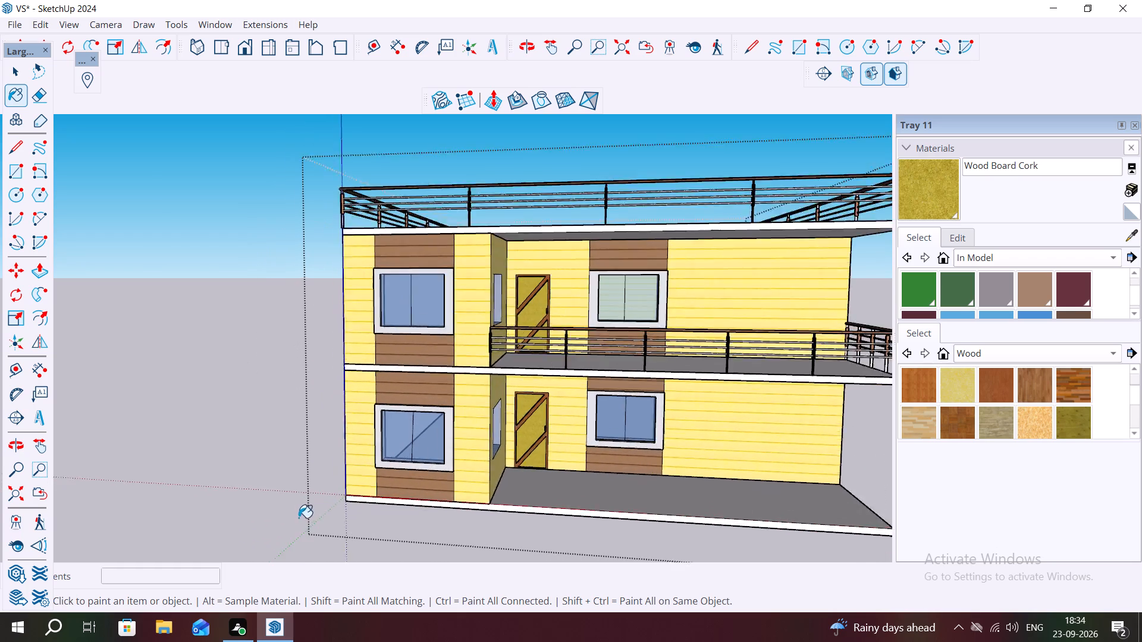
scroll(299, 518, "up", 3)
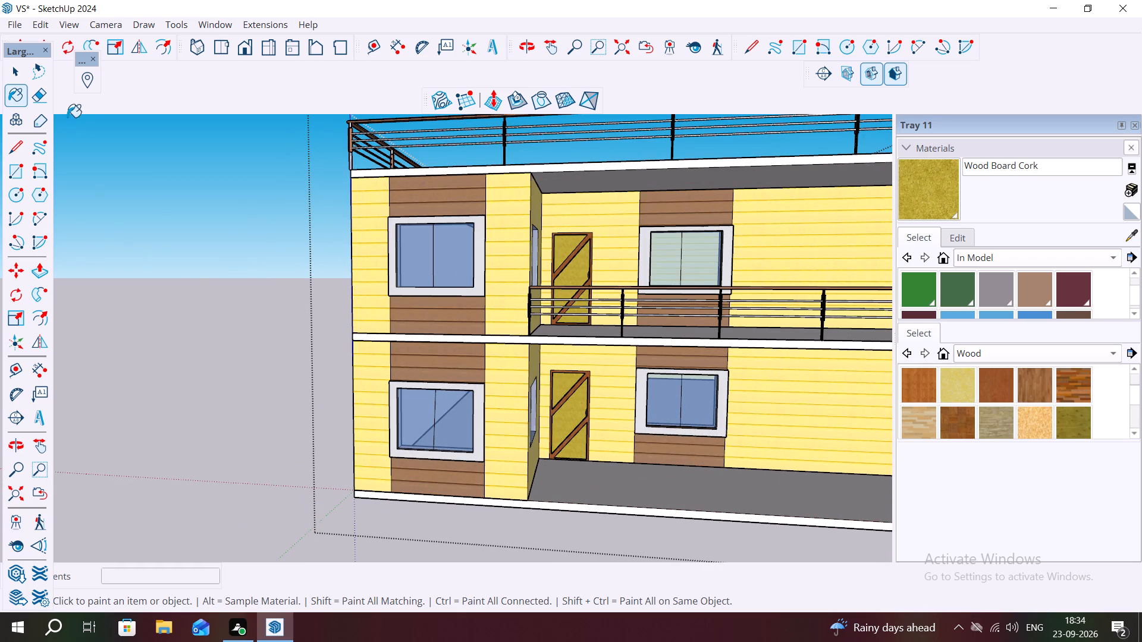
left_click(8, 150)
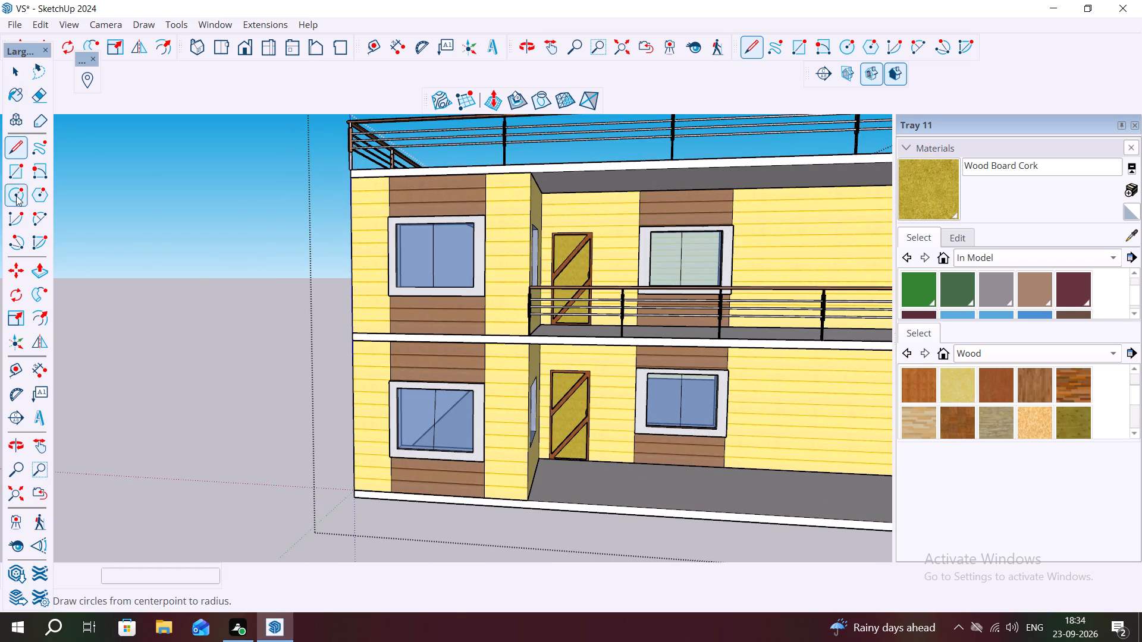
left_click(18, 175)
scroll(252, 486, "down", 4)
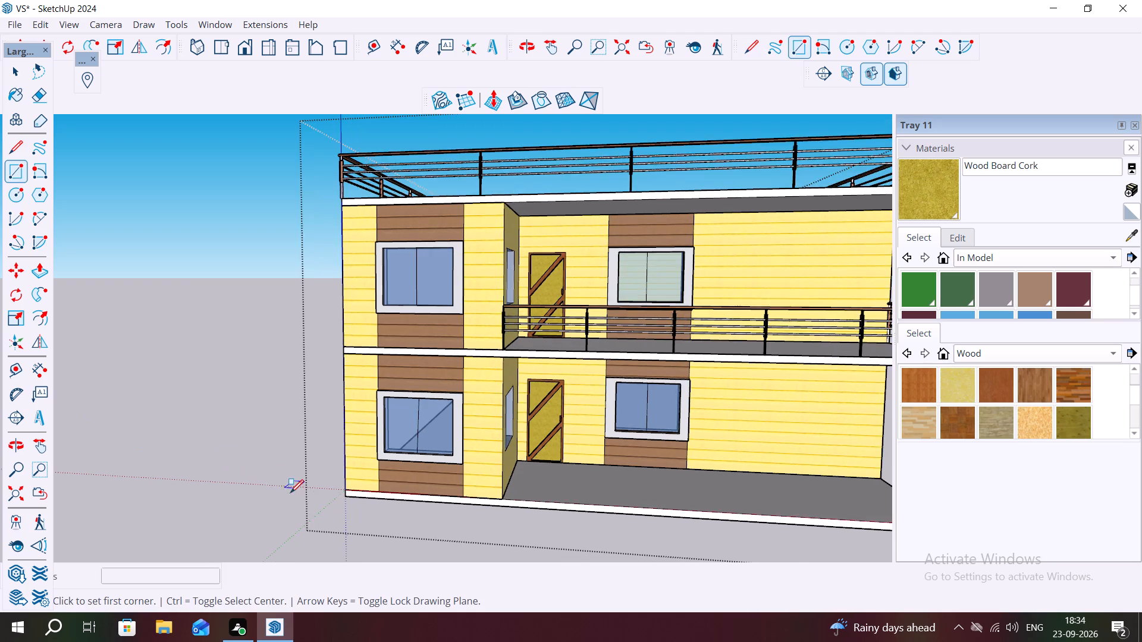
left_click(334, 498)
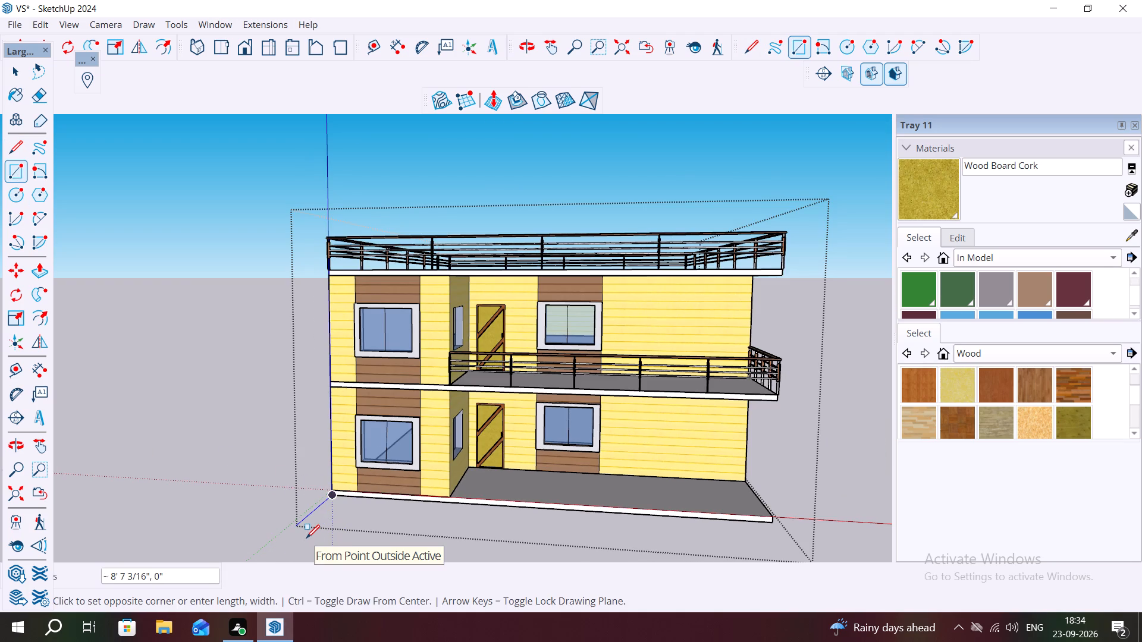
key("3")
key("apostrophe")
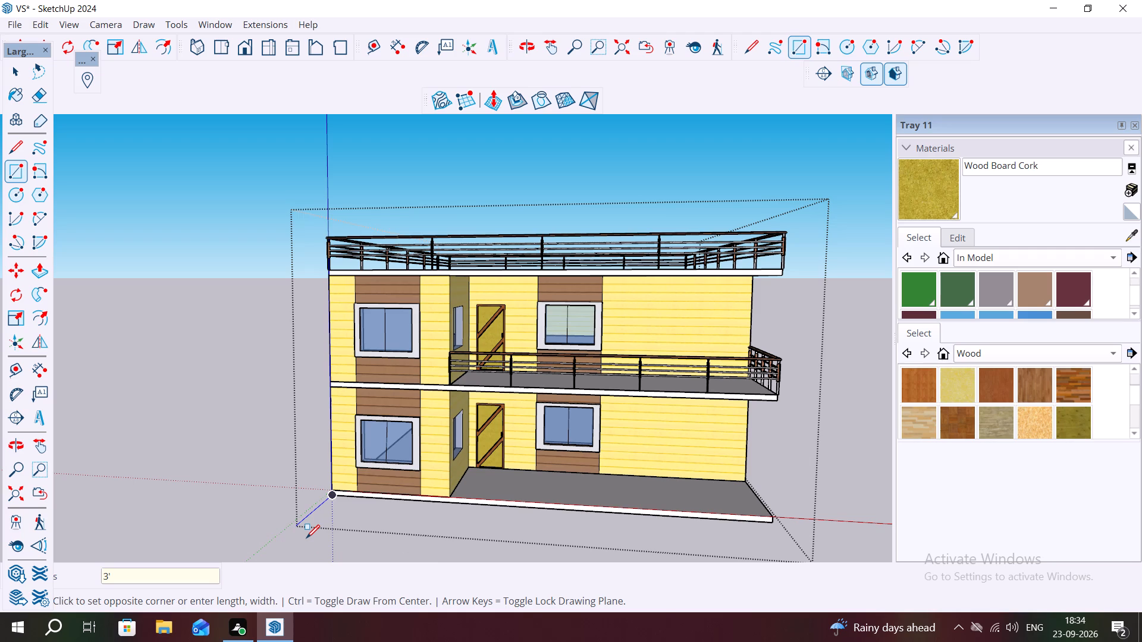
type("9\"")
key("Return")
scroll(299, 514, "up", 5)
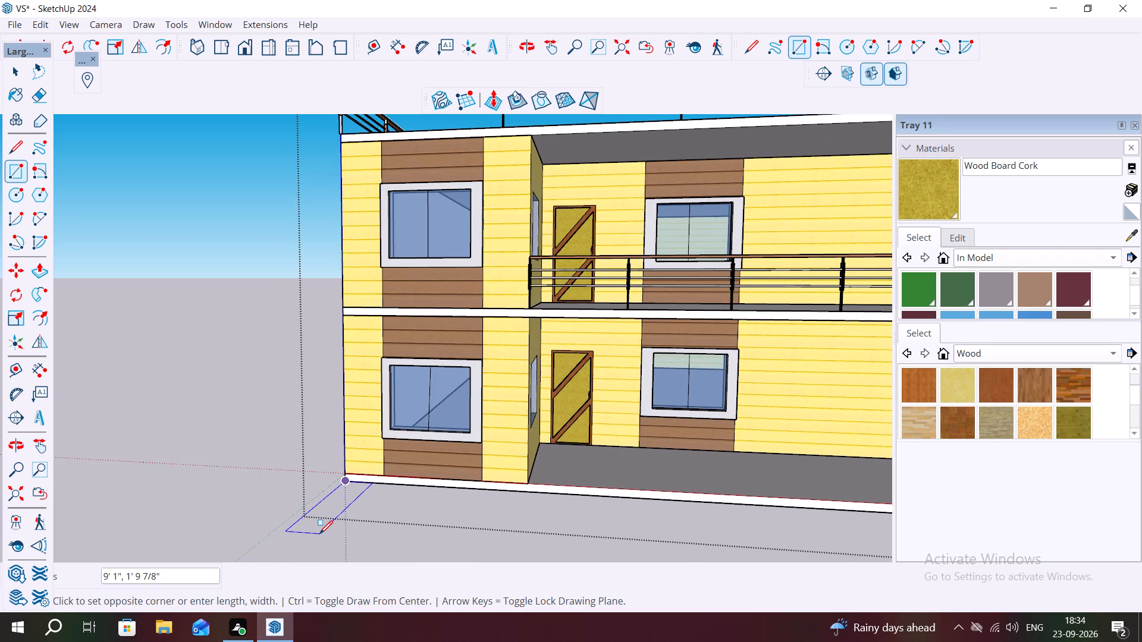
type("3'9\"")
key("BackSpace")
key("BackSpace")
type(",9\"")
key("Return")
scroll(347, 502, "up", 4)
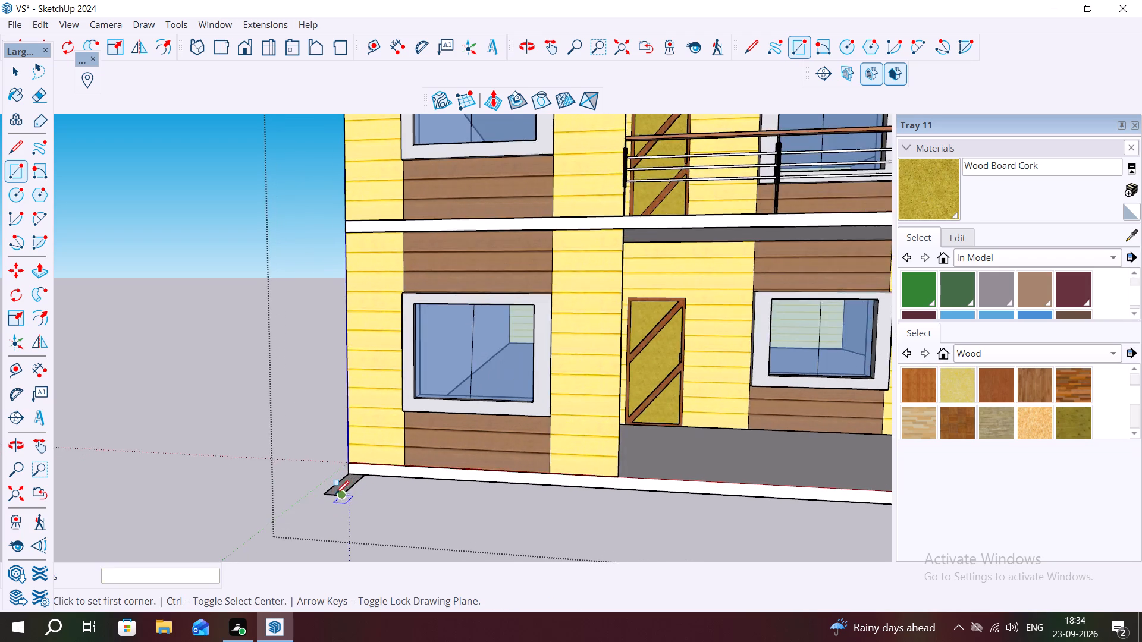
Draw a second ground rectangle from the small strip's outer corner, running along the front of the house.
scroll(335, 494, "up", 3)
left_click(342, 495)
scroll(489, 519, "down", 3)
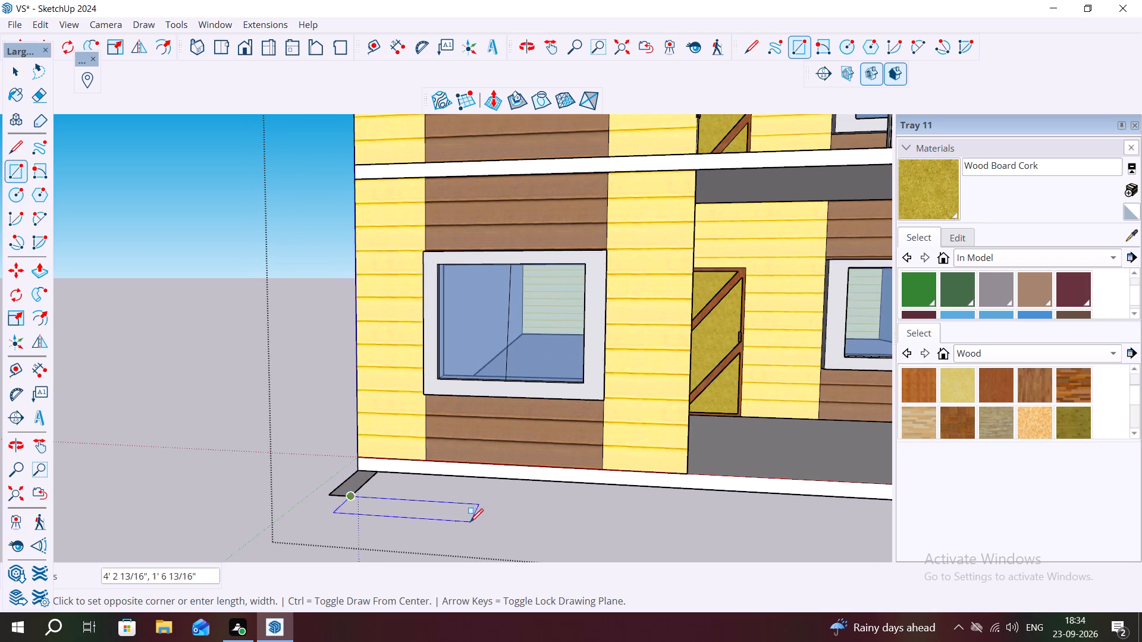
scroll(470, 522, "down", 7)
scroll(415, 512, "down", 6)
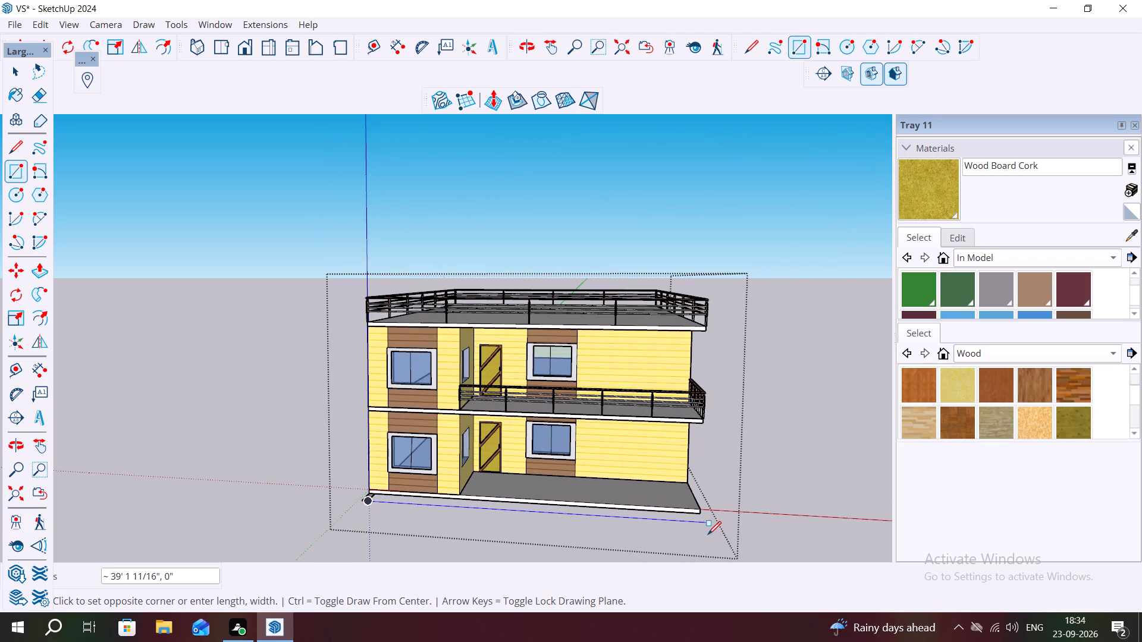
Finish the ground-level rectangle running parallel to the porch slab's front edge at 38'9" by 9".
scroll(698, 518, "up", 5)
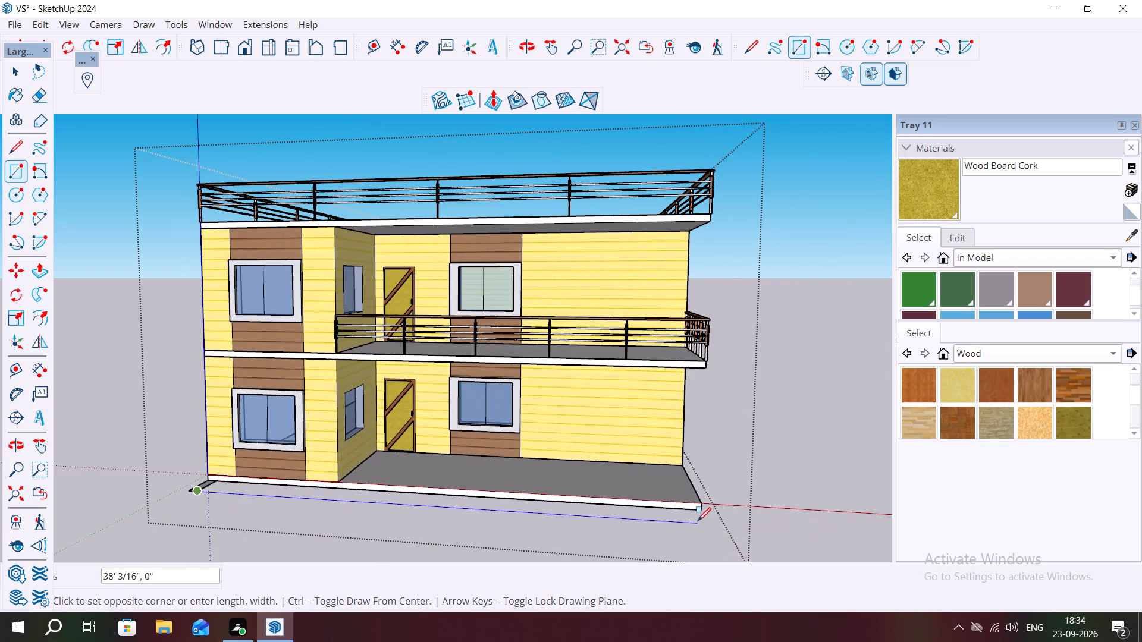
scroll(698, 521, "up", 4)
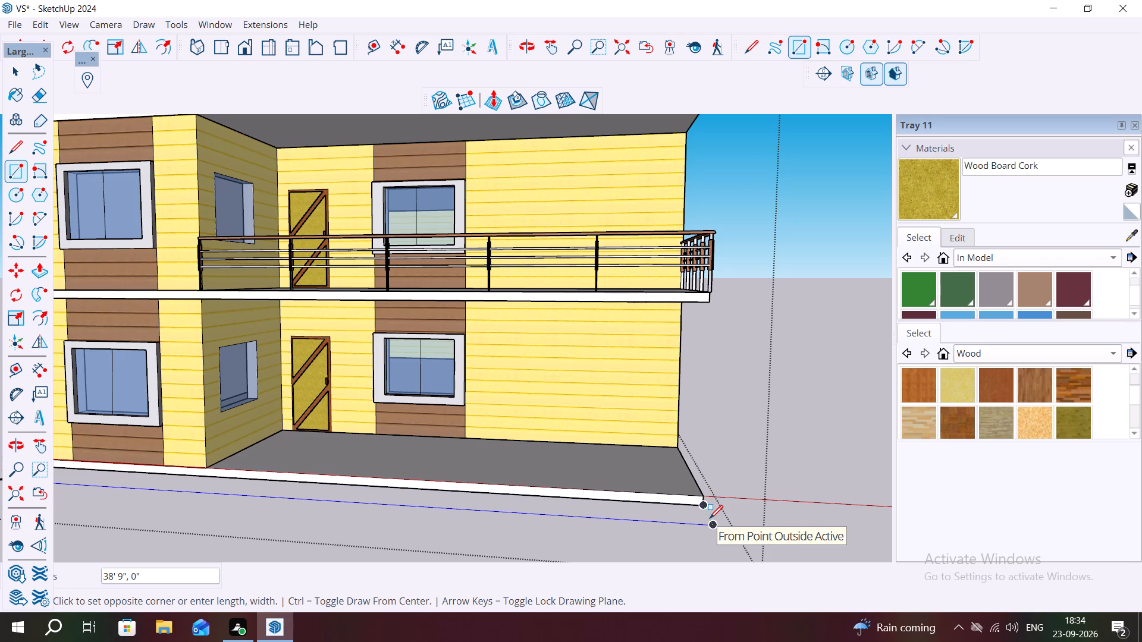
key("3")
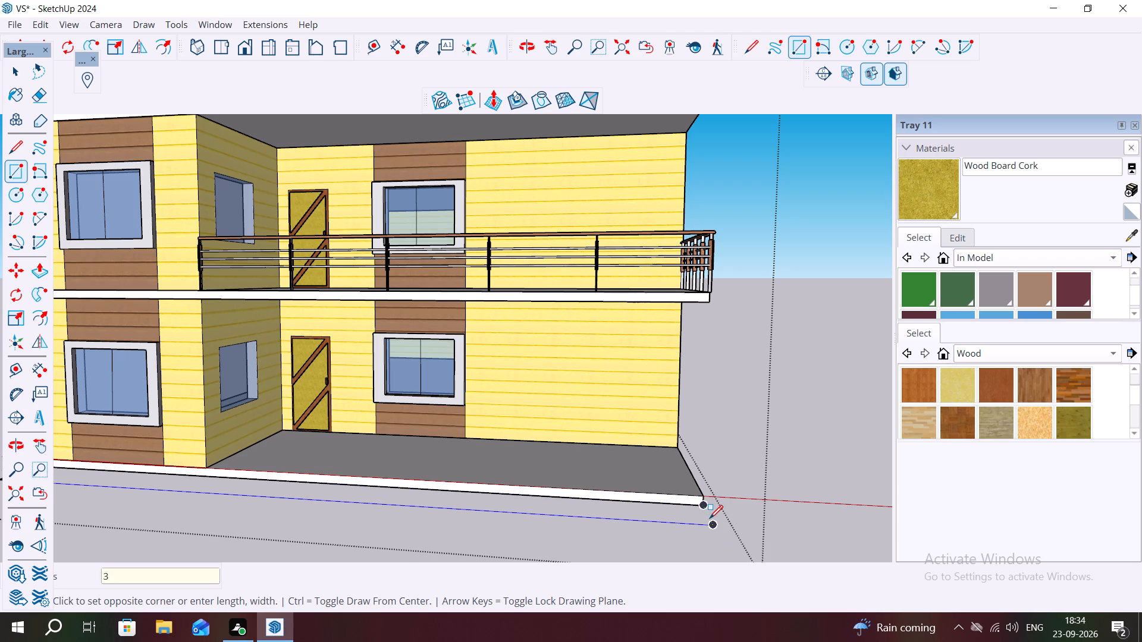
type("8'9")
key("shift+quotedbl")
key("comma")
type("9\"")
key("Return")
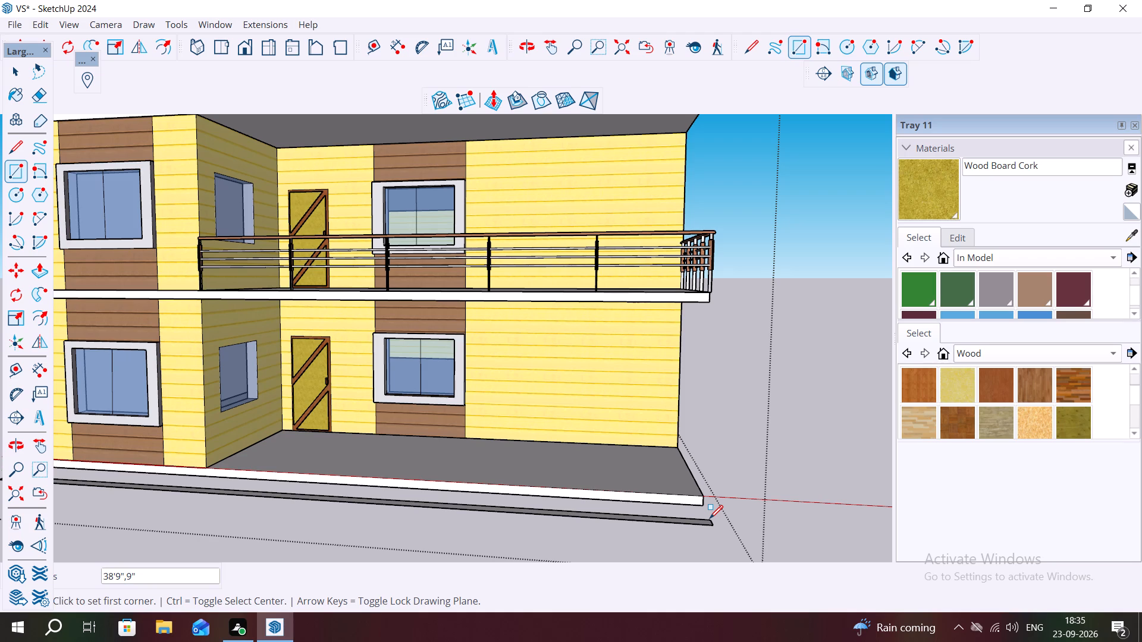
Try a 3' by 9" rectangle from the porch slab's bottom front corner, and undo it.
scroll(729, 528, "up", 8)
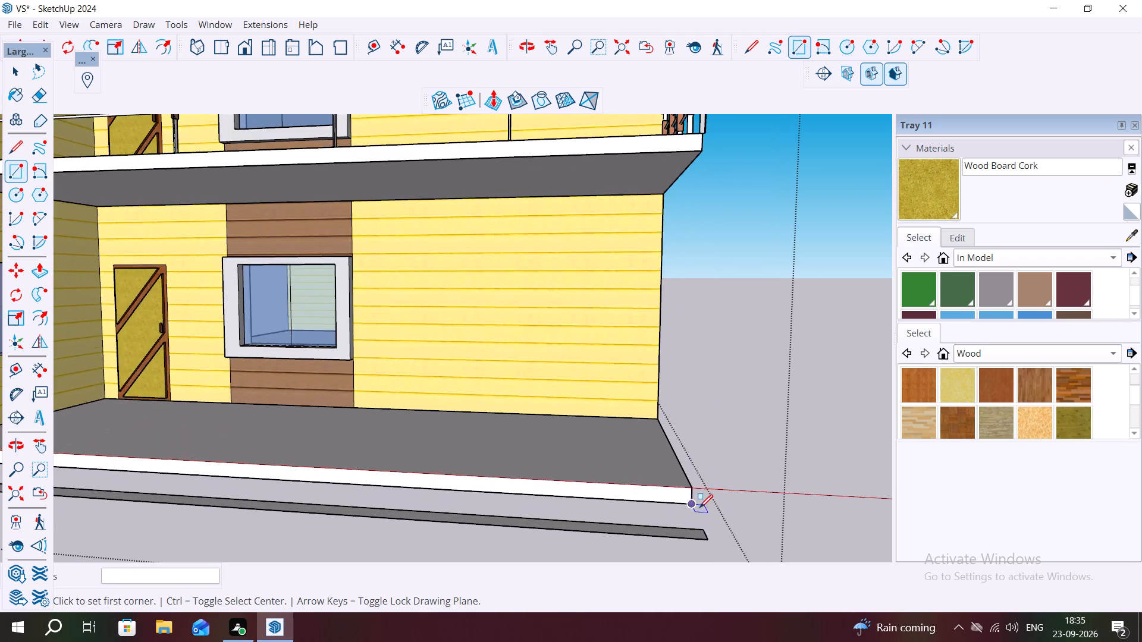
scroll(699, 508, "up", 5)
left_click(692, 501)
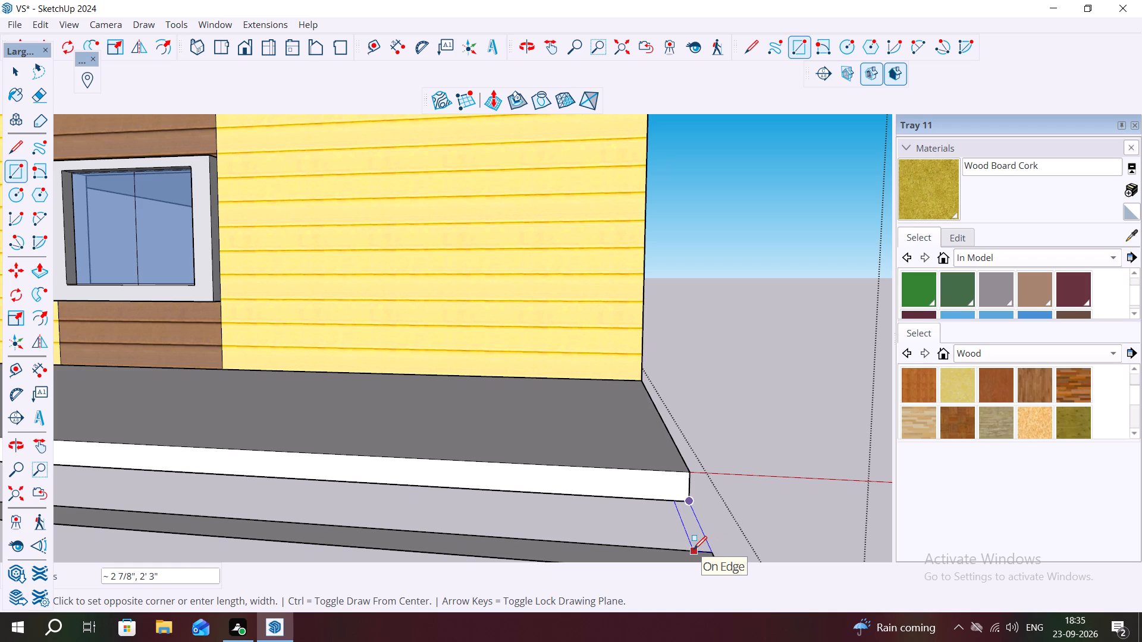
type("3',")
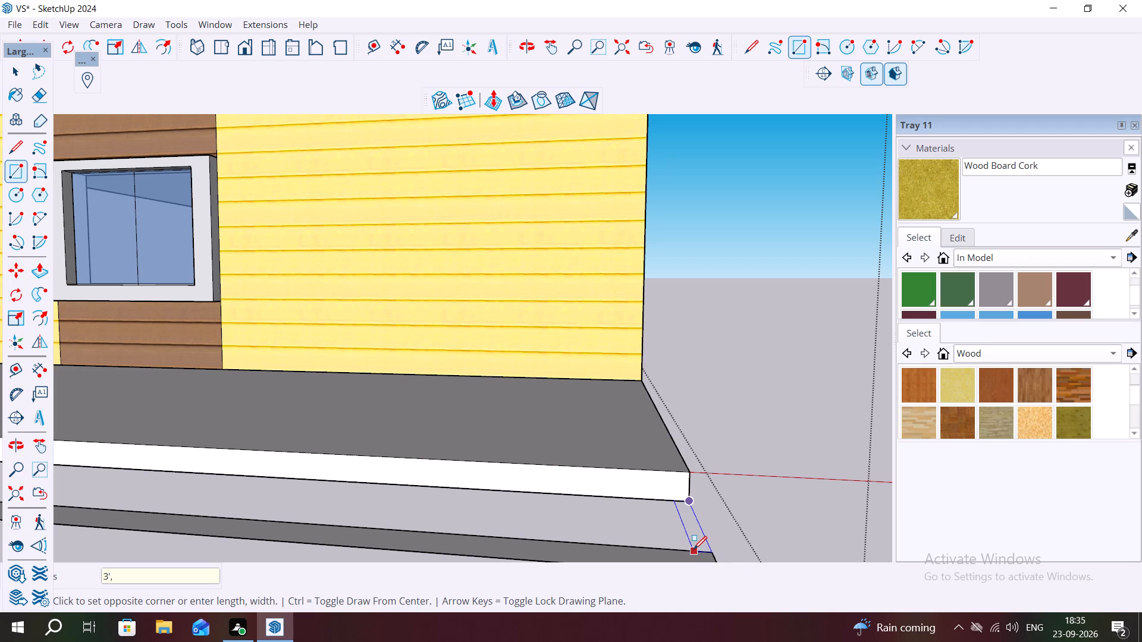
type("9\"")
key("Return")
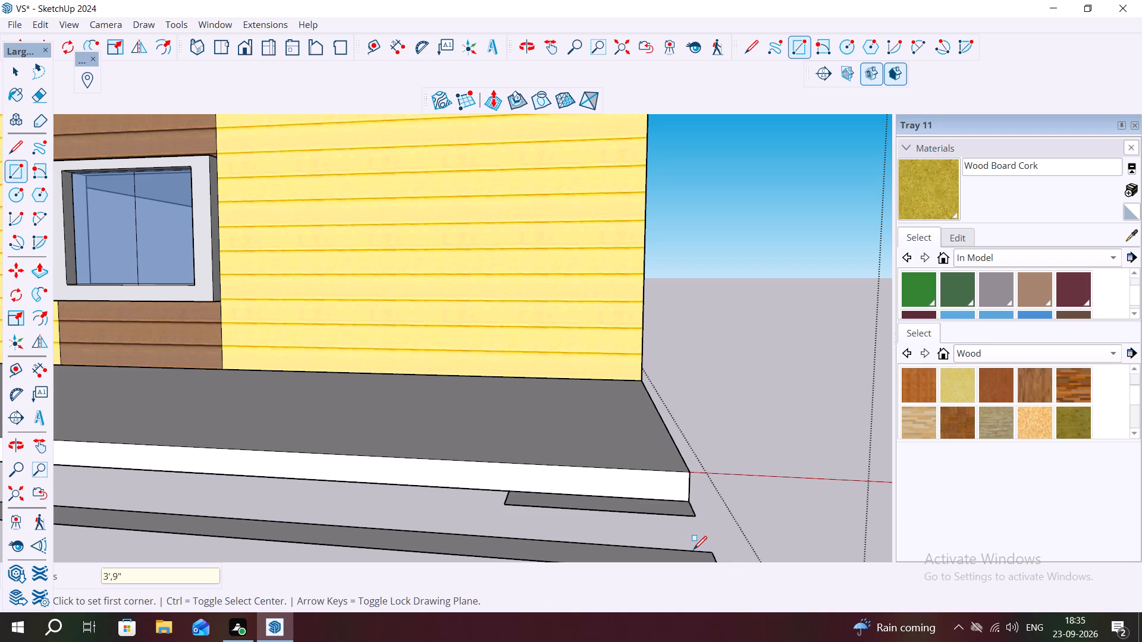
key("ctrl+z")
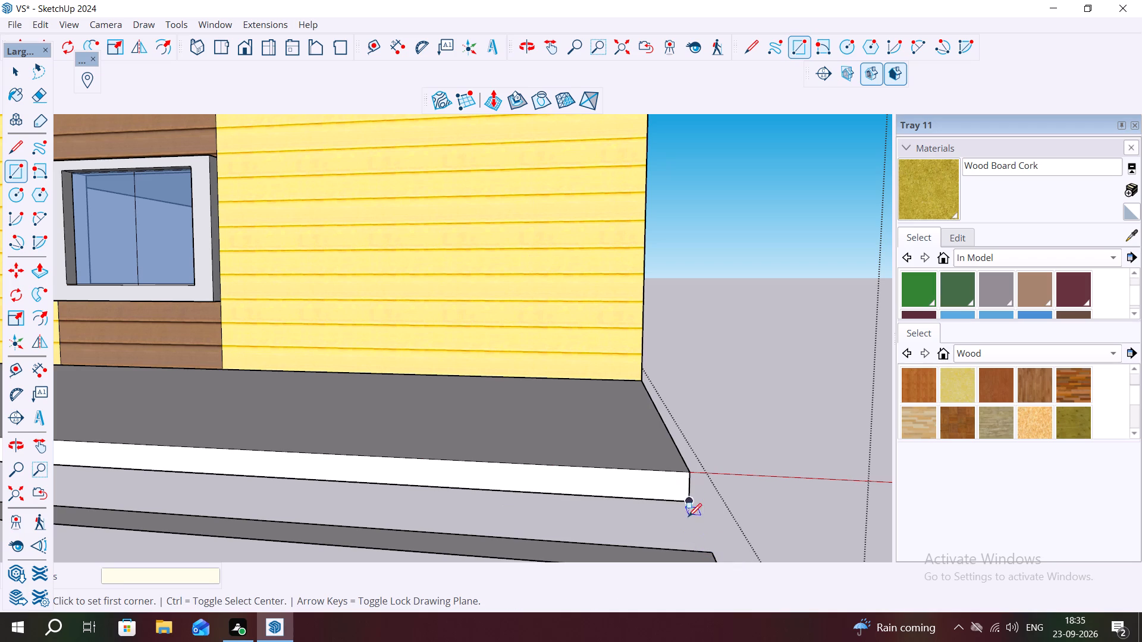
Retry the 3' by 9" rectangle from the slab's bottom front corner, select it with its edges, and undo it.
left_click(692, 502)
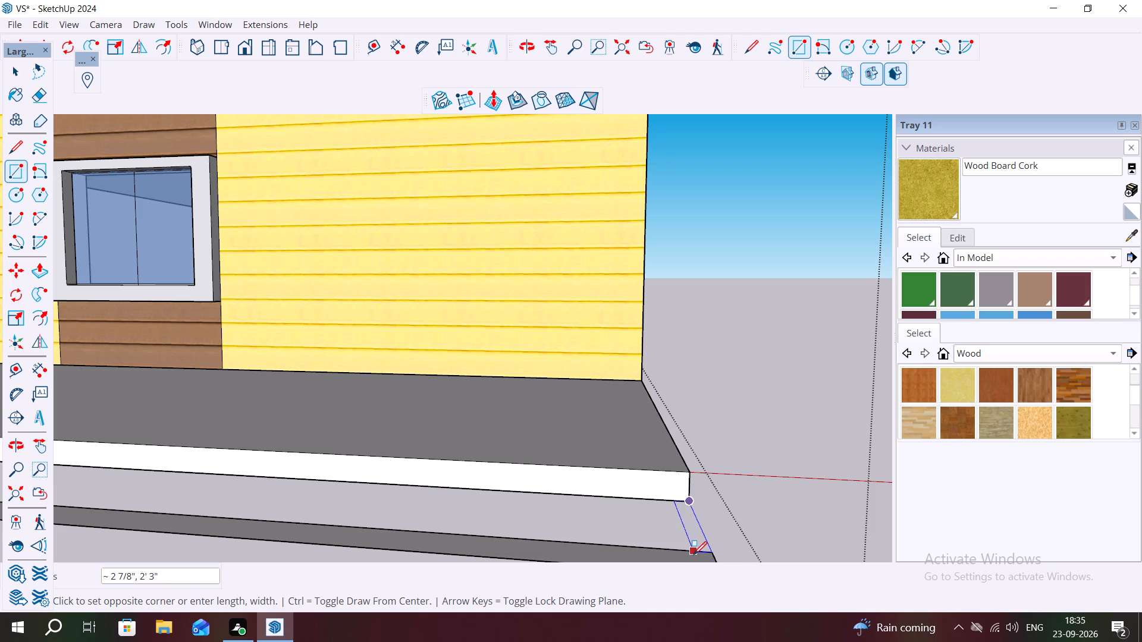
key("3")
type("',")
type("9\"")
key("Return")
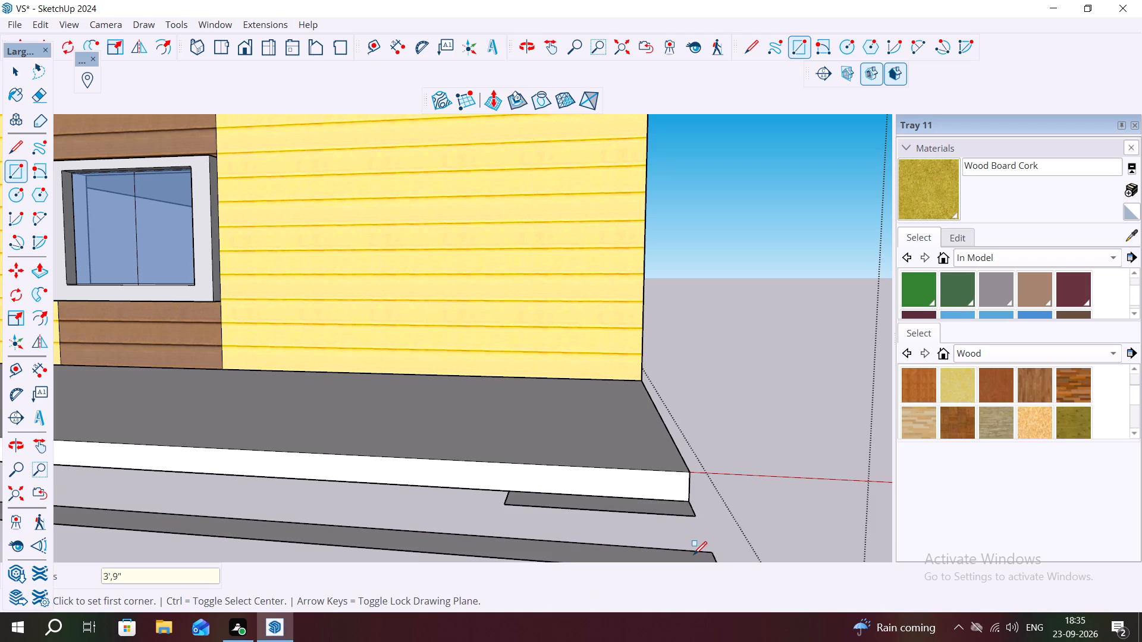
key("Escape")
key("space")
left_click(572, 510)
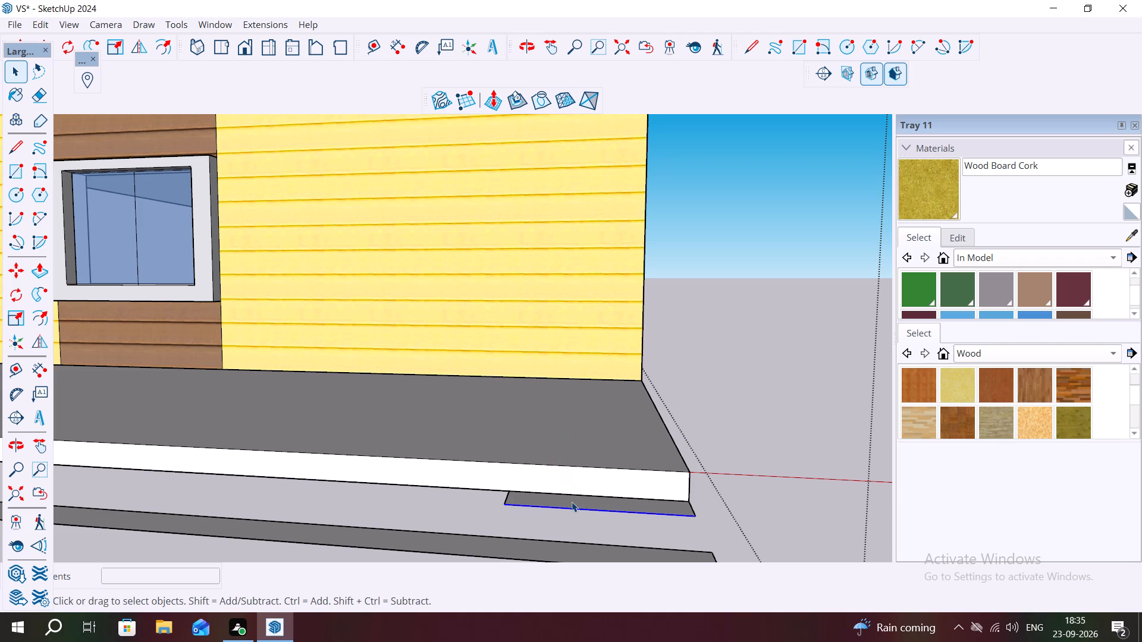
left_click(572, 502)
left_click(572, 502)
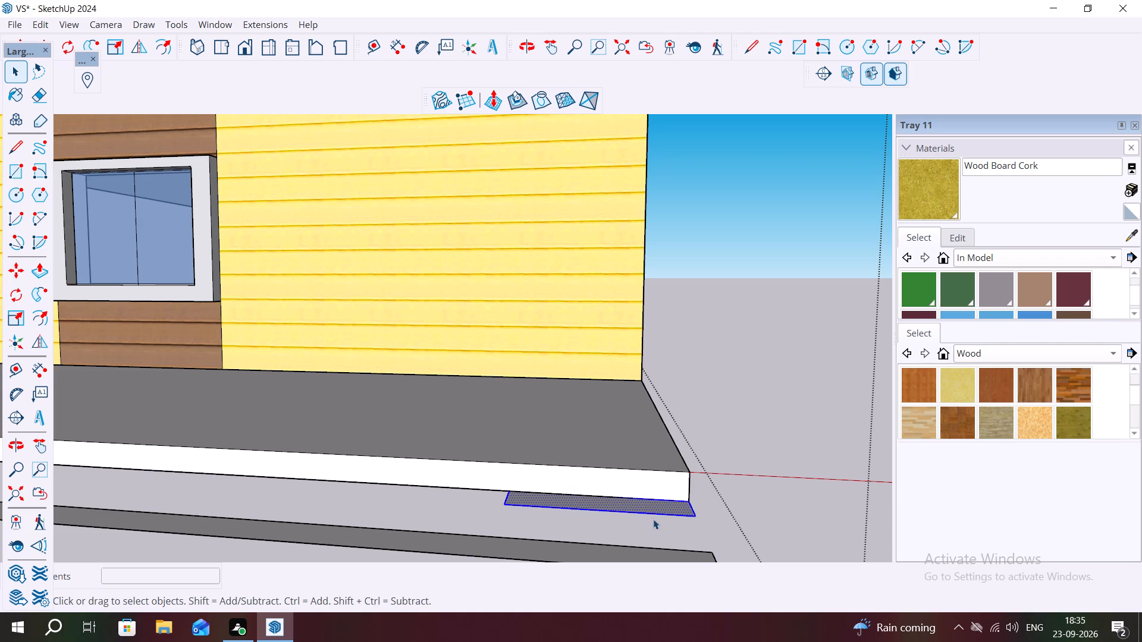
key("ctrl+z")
Examine the long front strip and its end near the porch slab's corner from several angles.
scroll(690, 530, "down", 7)
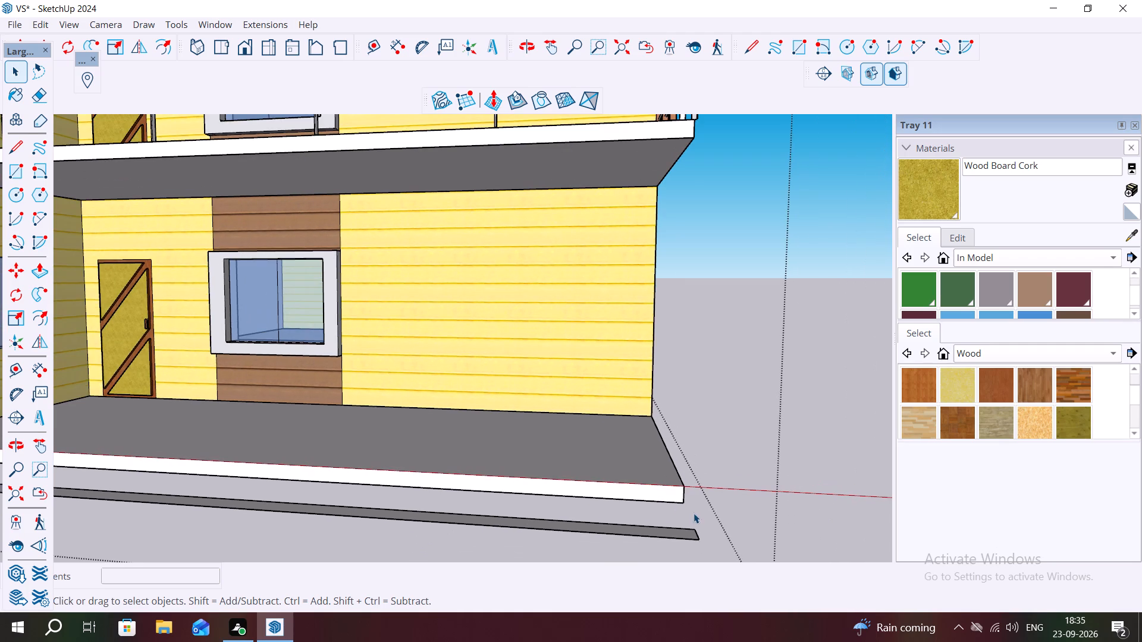
middle_click_drag(695, 533, 432, 490)
middle_click_drag(610, 524, 497, 503)
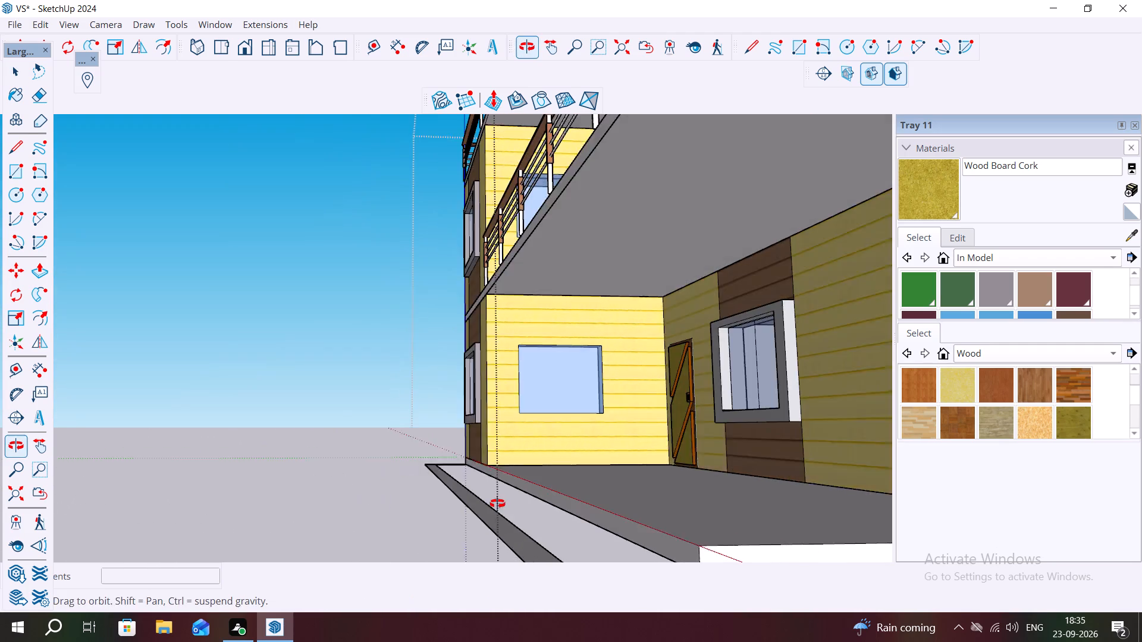
middle_click_drag(497, 503, 494, 497)
scroll(456, 483, "down", 6)
scroll(527, 501, "up", 8)
middle_click_drag(530, 503, 609, 525)
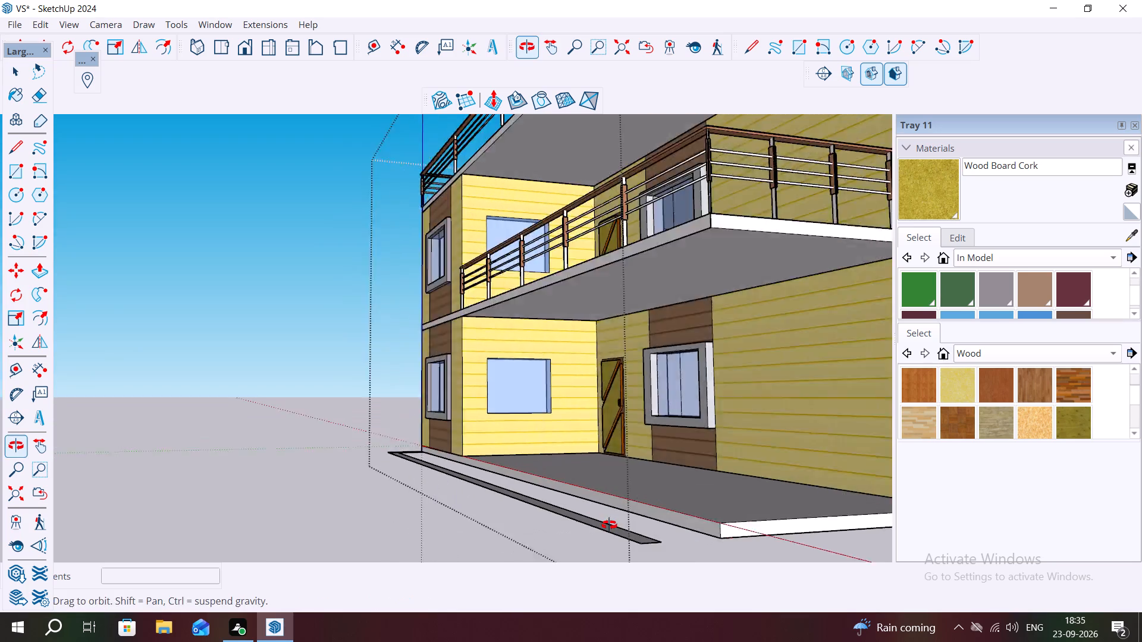
middle_click_drag(609, 525, 665, 549)
scroll(661, 546, "up", 2)
scroll(525, 523, "down", 7)
middle_click_drag(638, 546, 741, 542)
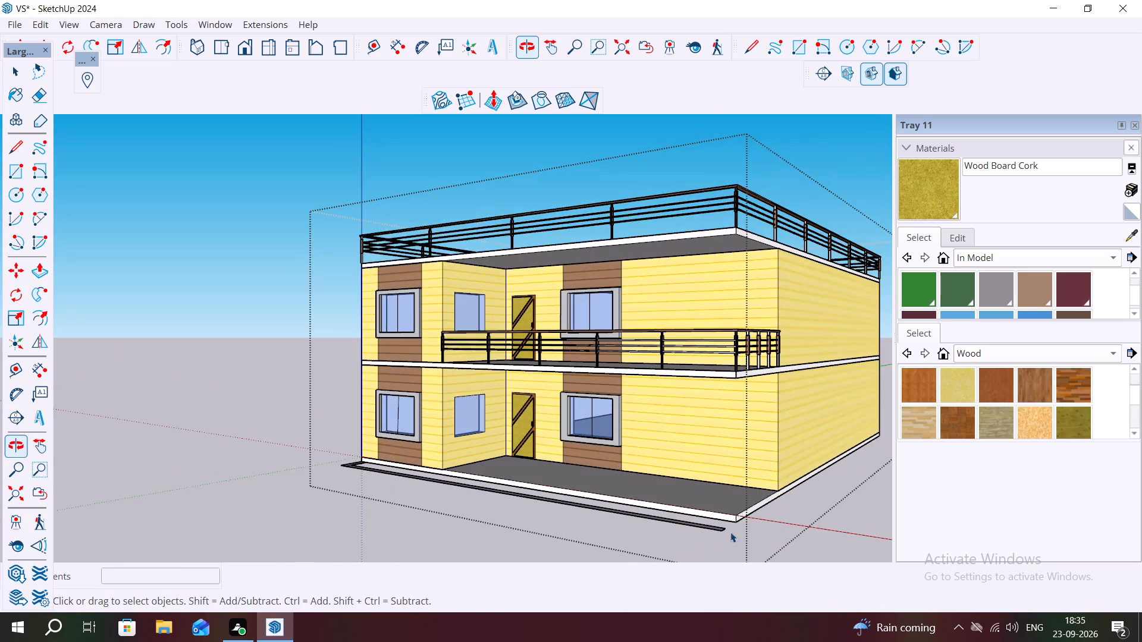
scroll(711, 535, "up", 5)
middle_click_drag(719, 530, 824, 578)
scroll(635, 477, "up", 3)
scroll(719, 527, "up", 3)
middle_click_drag(821, 543, 872, 542)
scroll(831, 497, "up", 8)
scroll(757, 492, "up", 2)
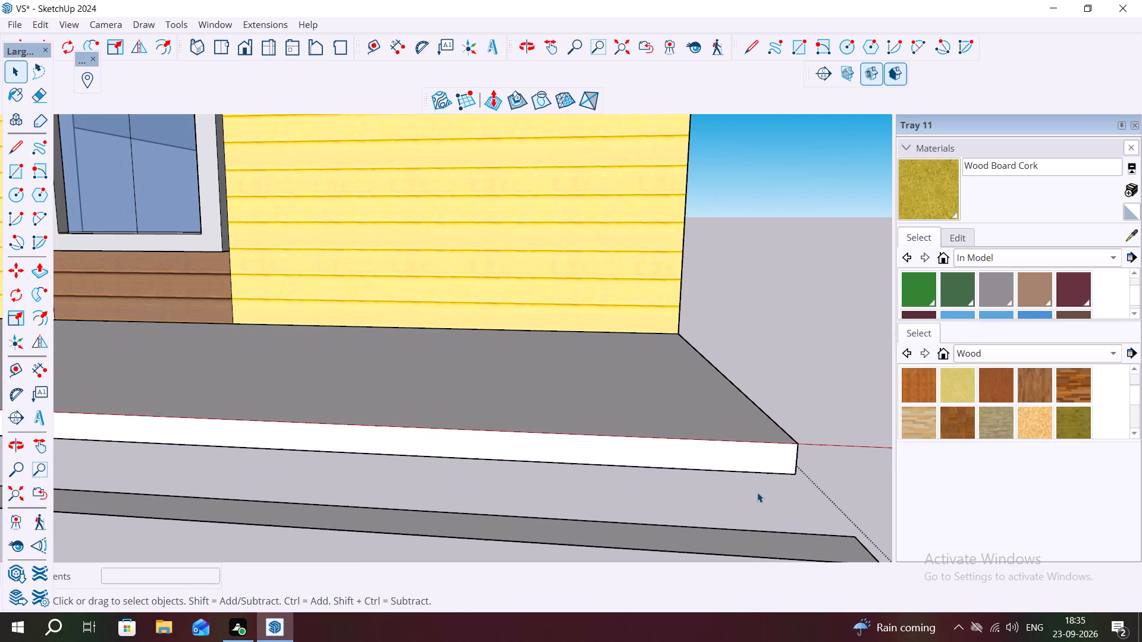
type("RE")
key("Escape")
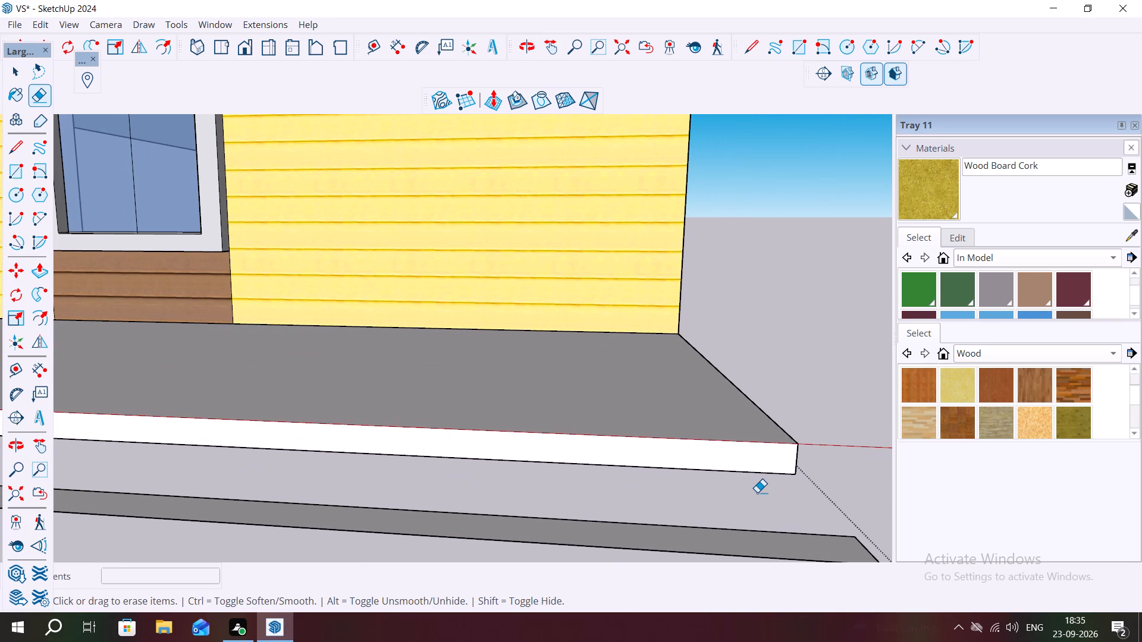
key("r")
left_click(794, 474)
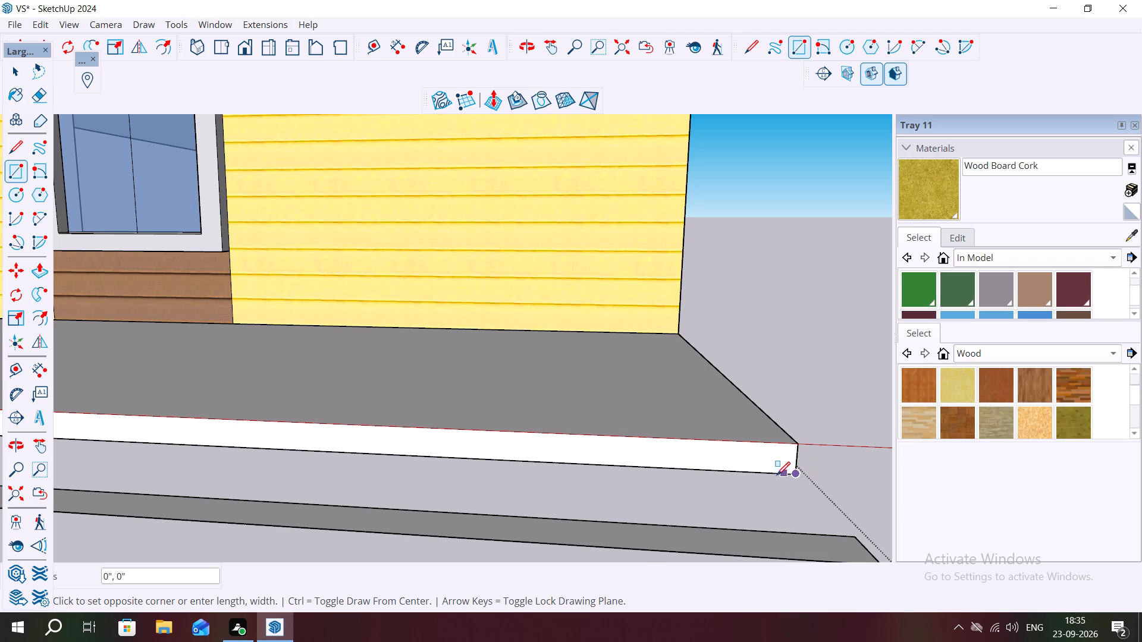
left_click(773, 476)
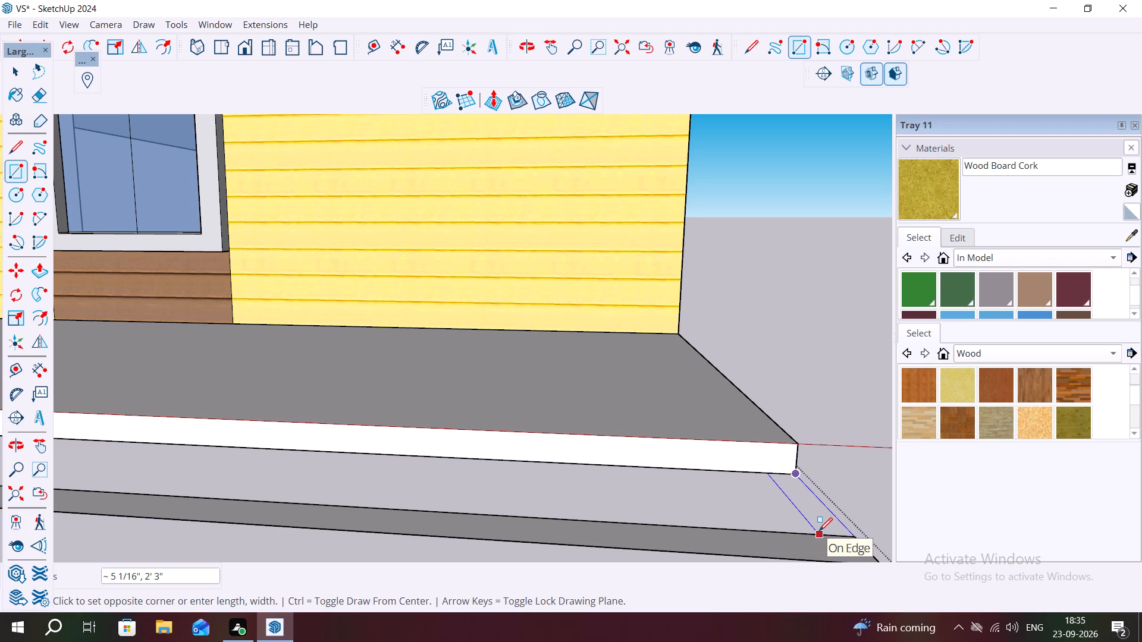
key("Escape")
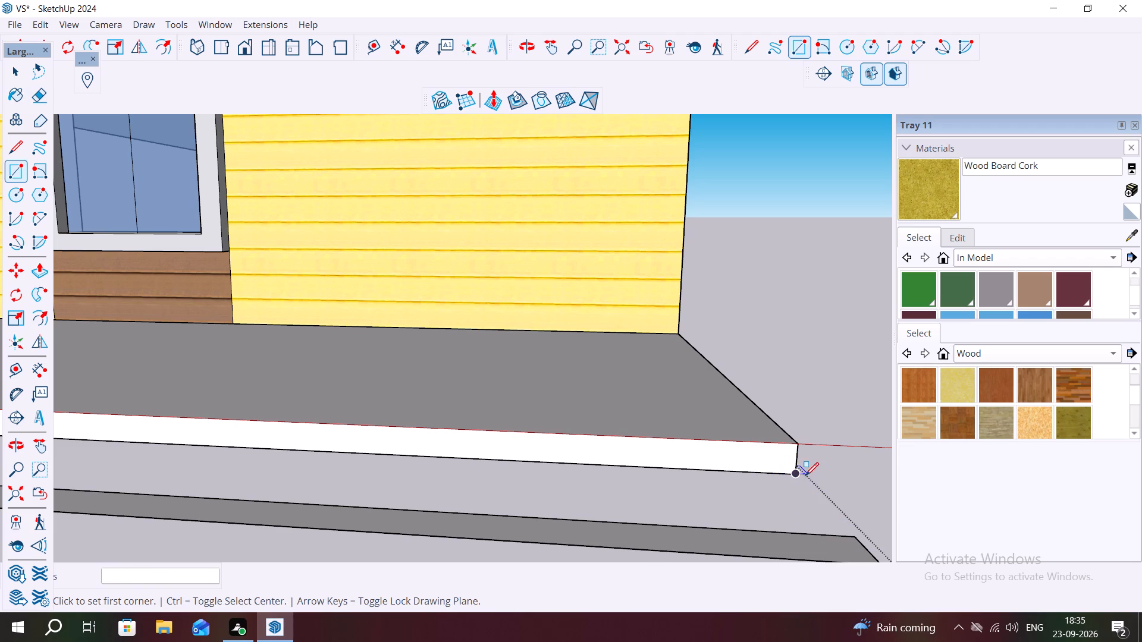
Draw a 2' by 9" rectangle on the ground from the slab's bottom front corner toward the long front strip.
left_click(795, 477)
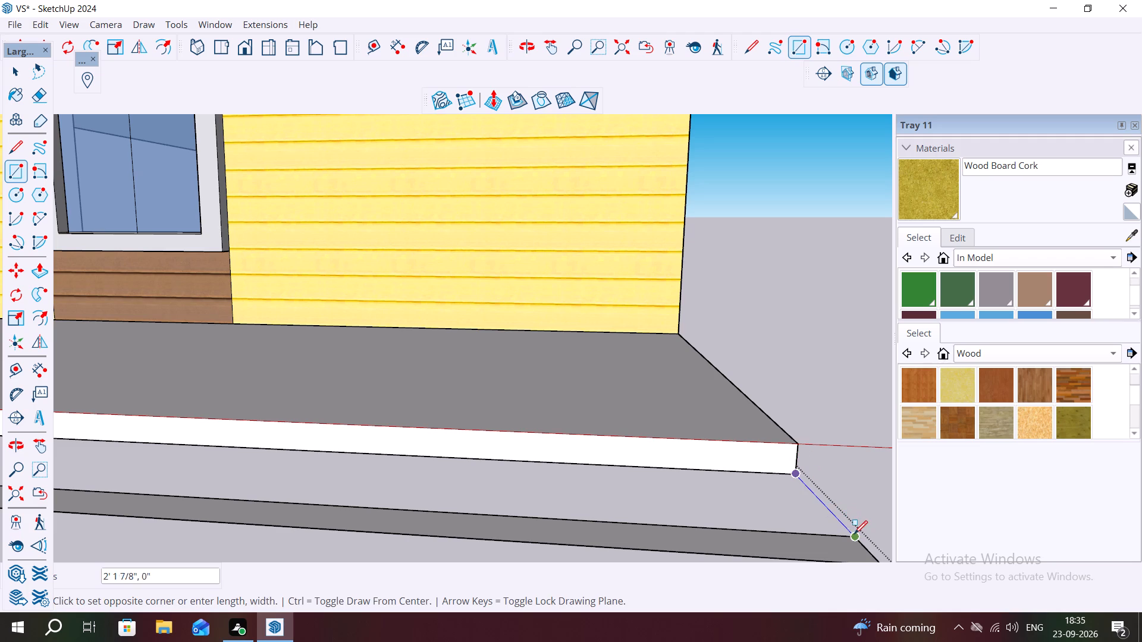
left_click(854, 536)
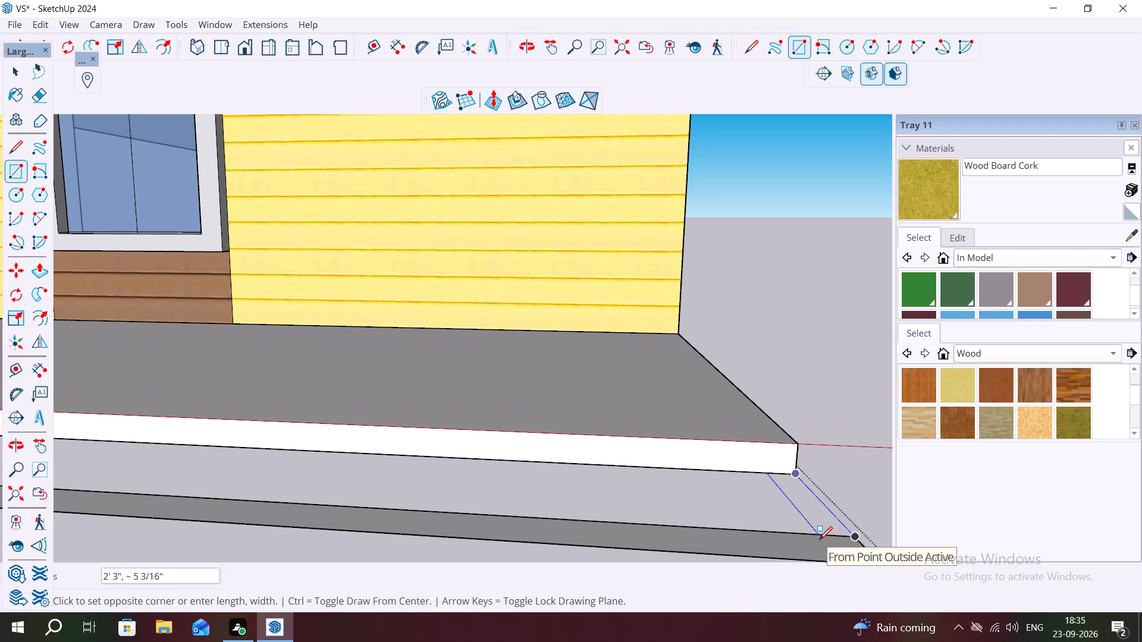
key("2")
key("apostrophe")
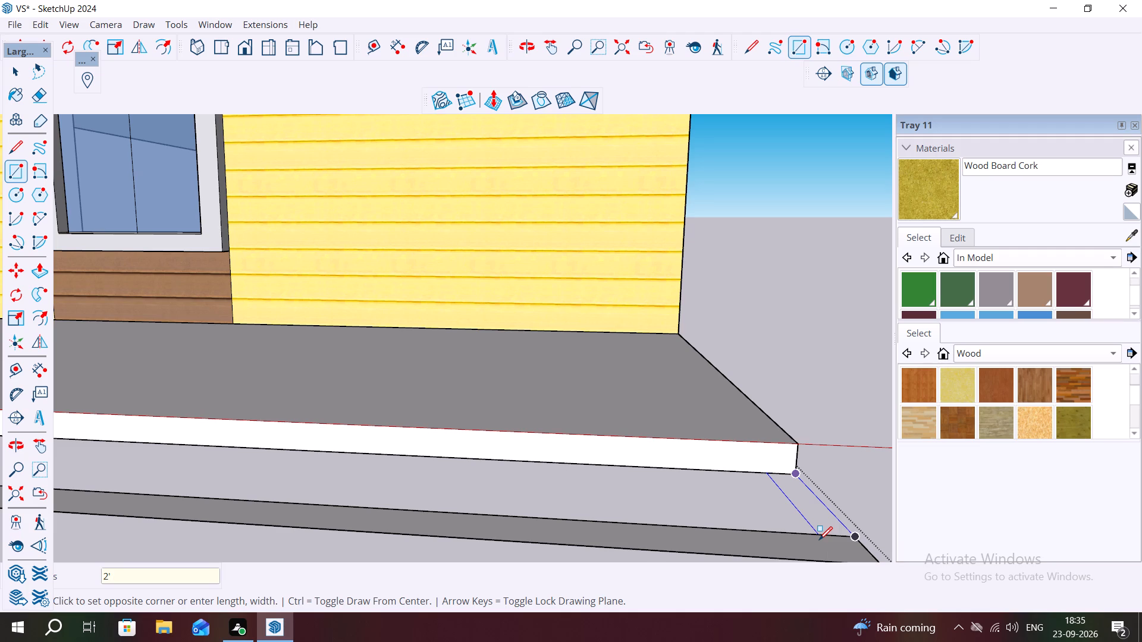
key("comma")
type("9\"")
key("Return")
scroll(819, 540, "up", 1)
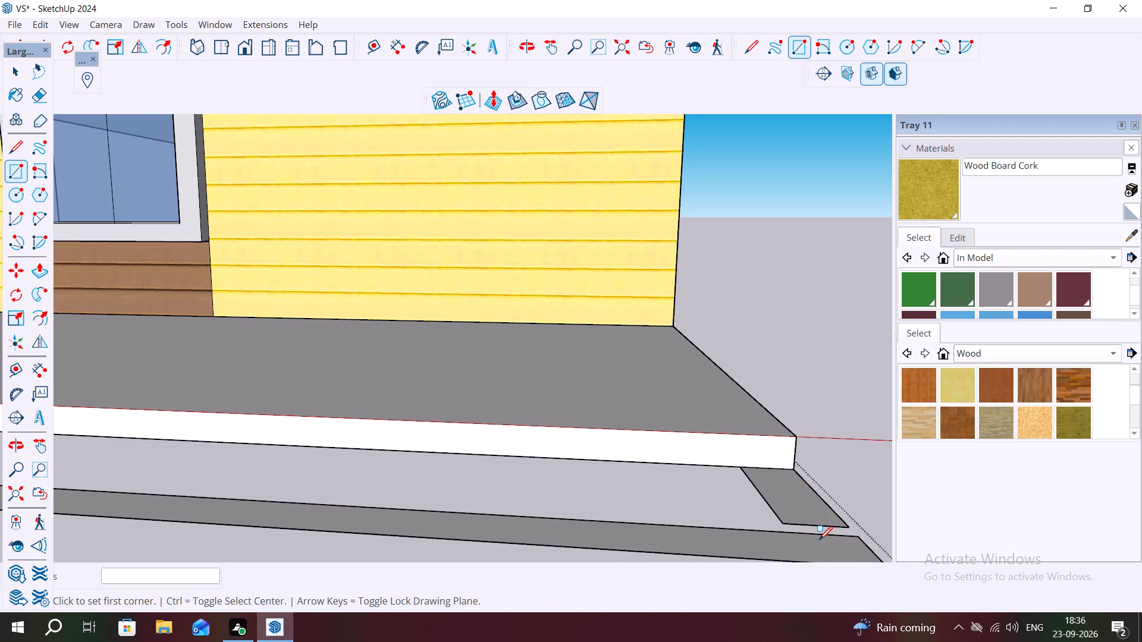
key("Escape")
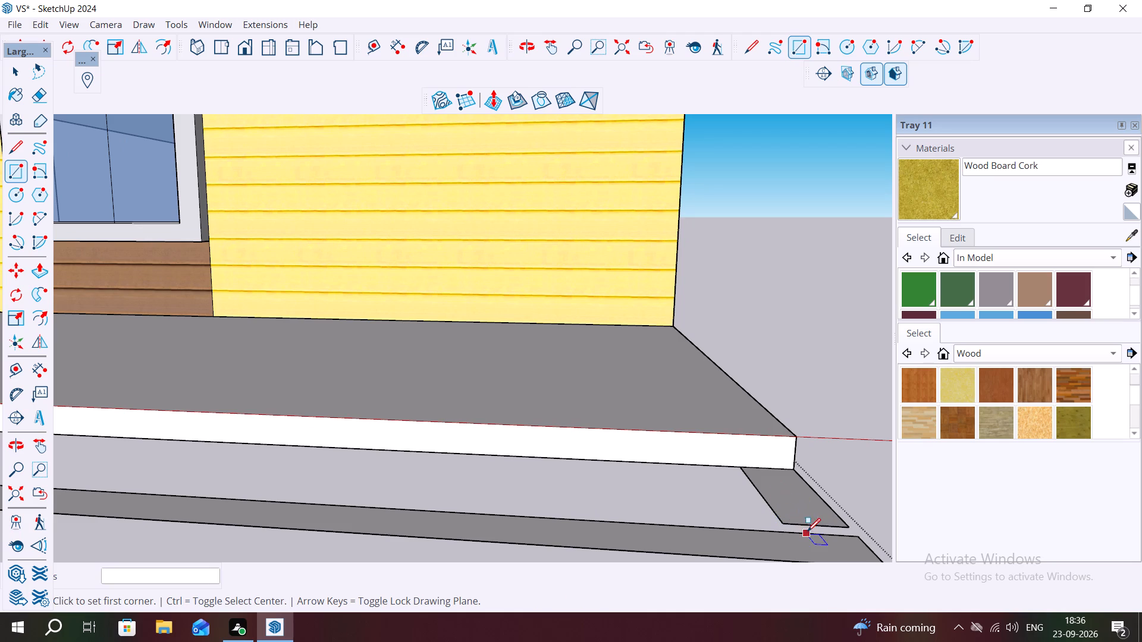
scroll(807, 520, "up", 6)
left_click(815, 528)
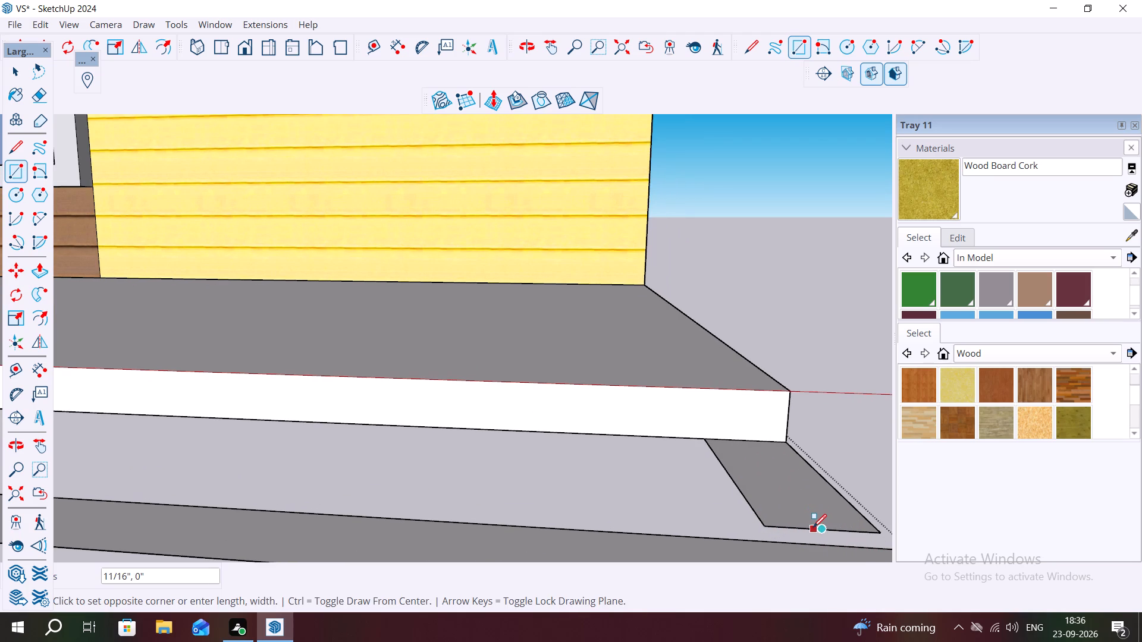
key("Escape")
Extrude the short 2' by 9" ground strip at the porch slab's front corner up 7'.
key("space")
left_click(792, 500)
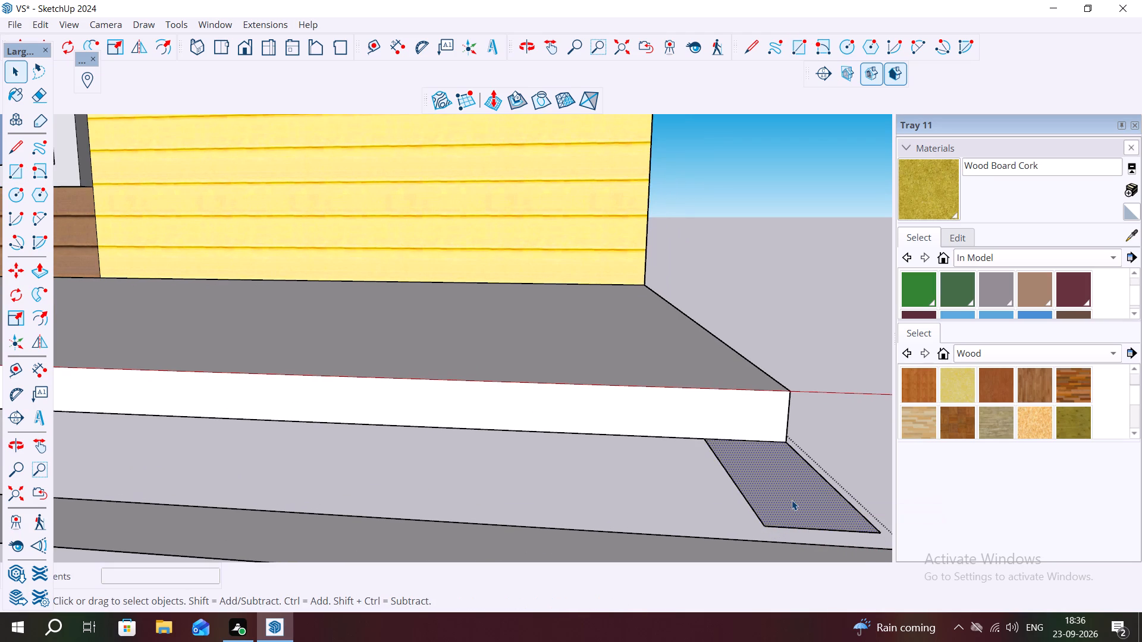
left_click(791, 501)
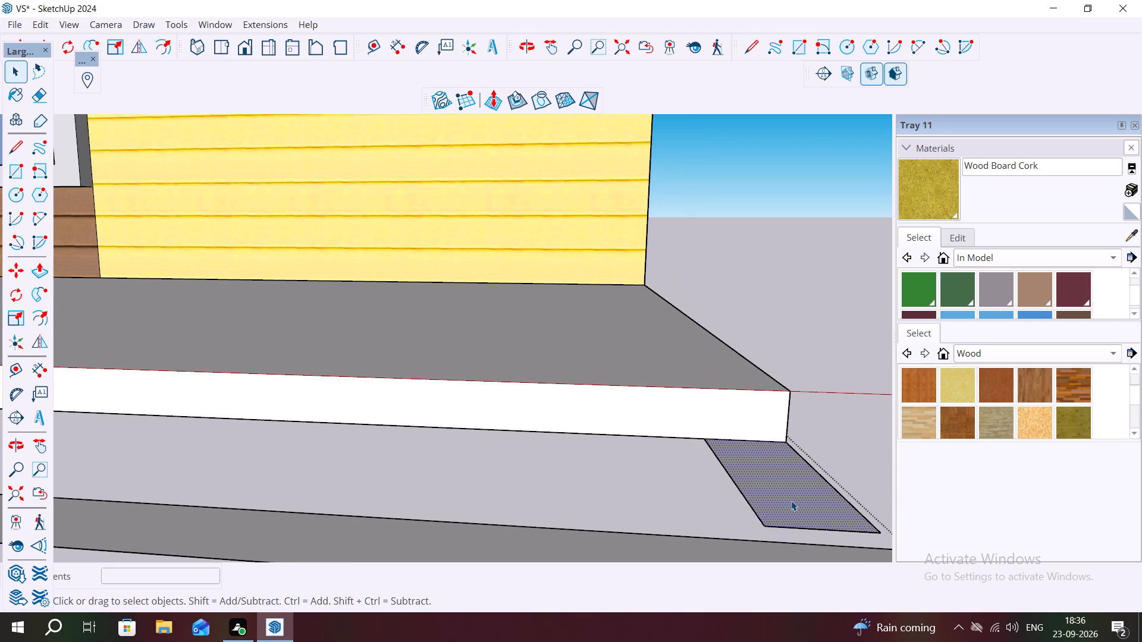
key("p")
left_click(790, 501)
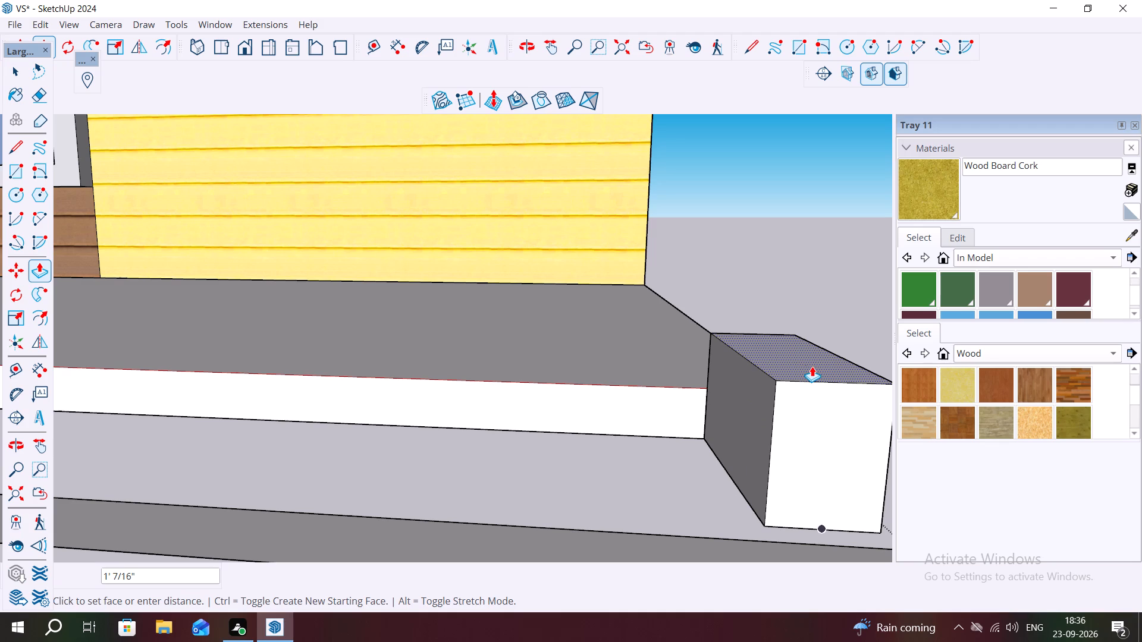
type("7'")
key("Return")
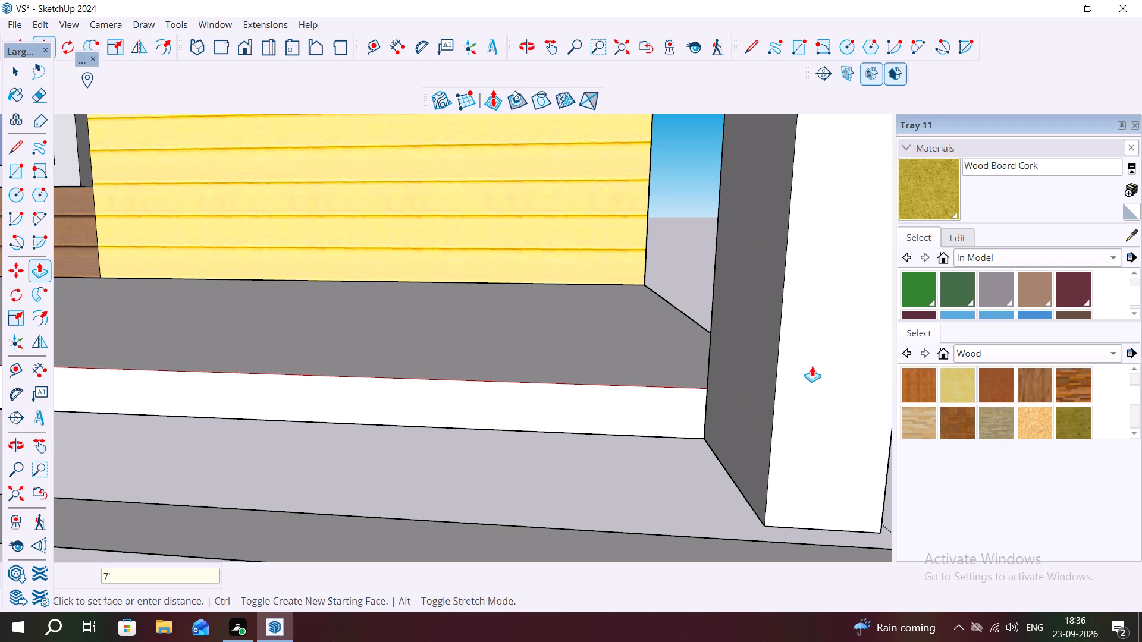
Extrude the long front ground strip up 7' to form the porch's front wall.
scroll(791, 380, "down", 12)
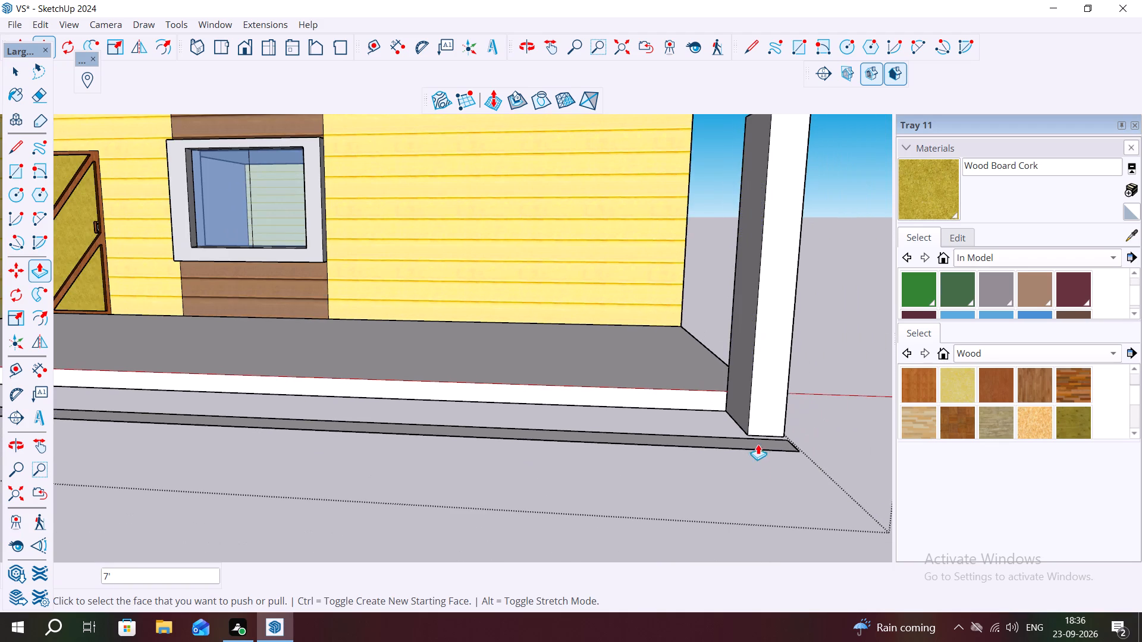
scroll(758, 443, "down", 6)
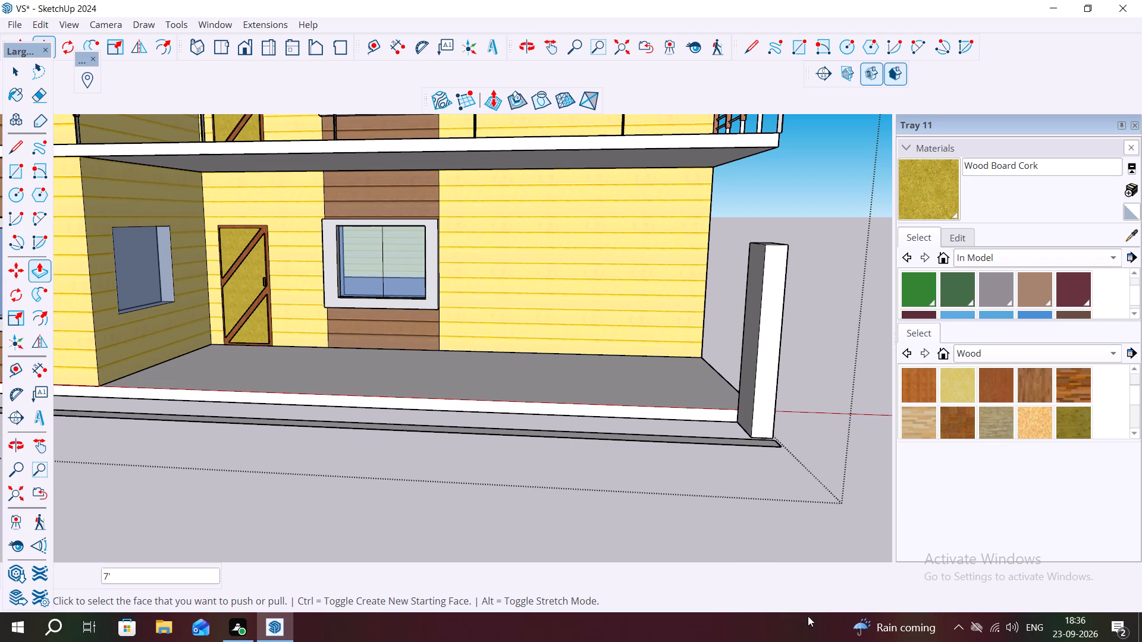
middle_click_drag(735, 438, 764, 516)
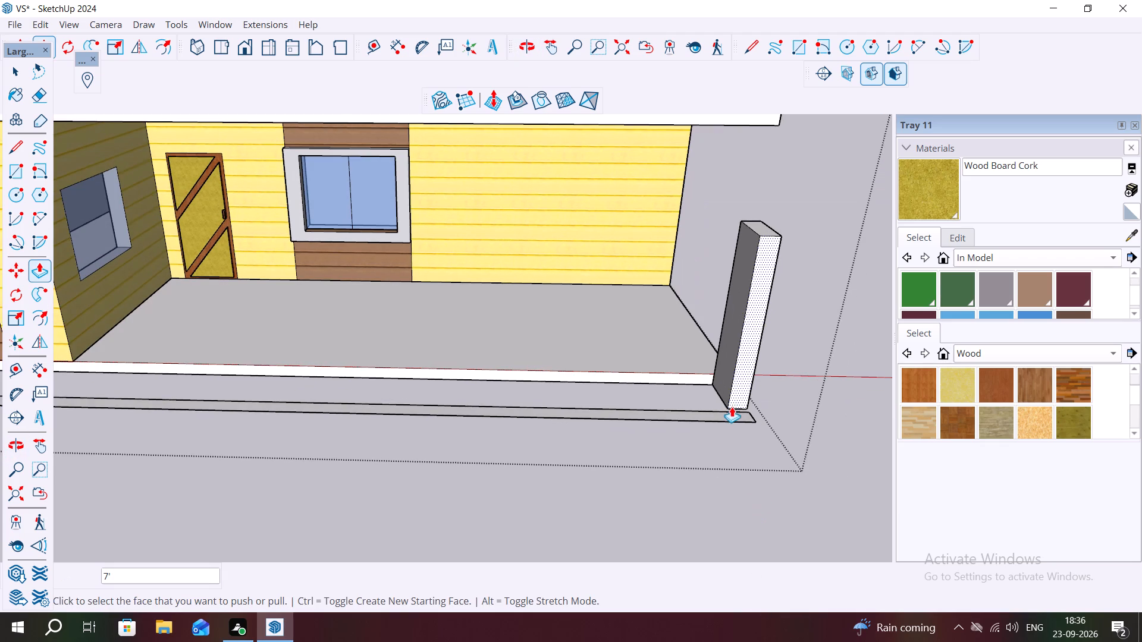
left_click(730, 413)
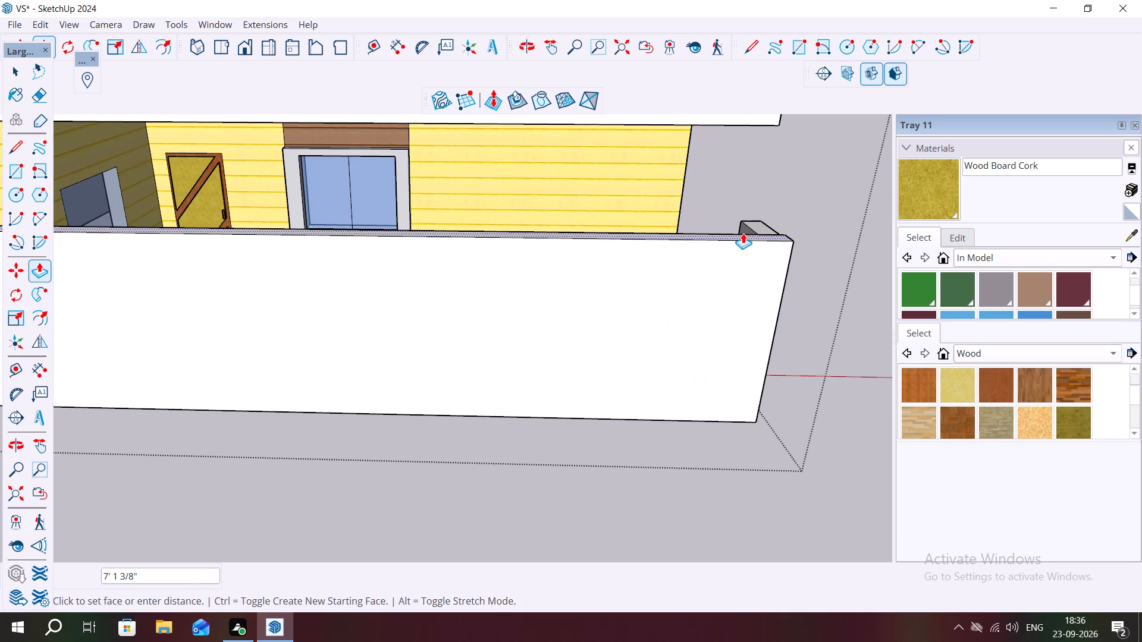
key("1")
key("BackSpace")
type("7'")
key("Return")
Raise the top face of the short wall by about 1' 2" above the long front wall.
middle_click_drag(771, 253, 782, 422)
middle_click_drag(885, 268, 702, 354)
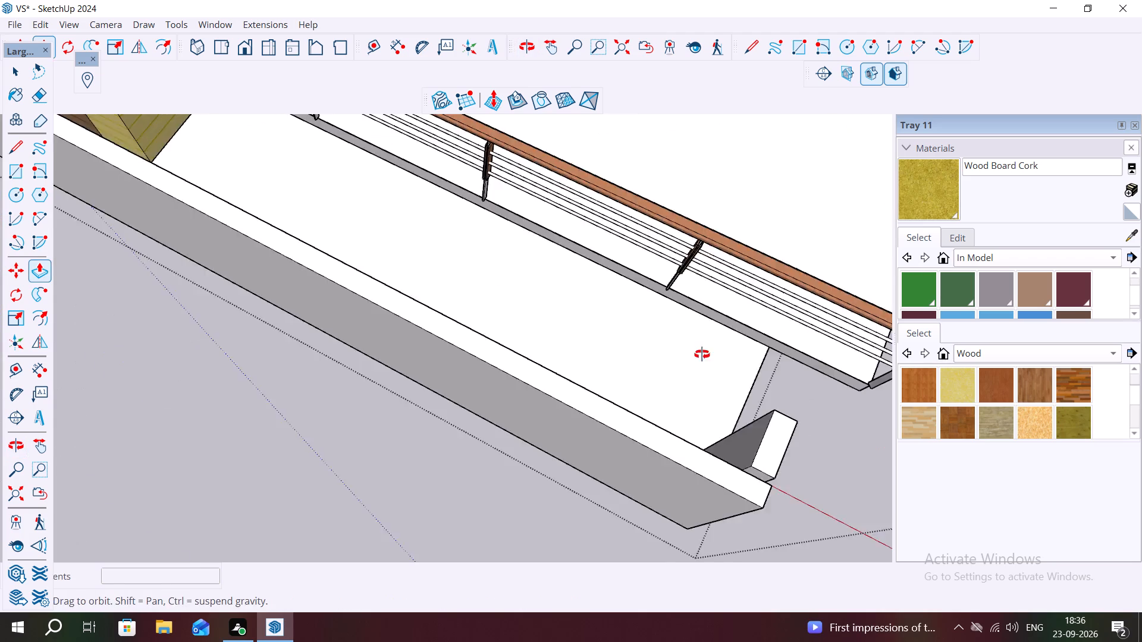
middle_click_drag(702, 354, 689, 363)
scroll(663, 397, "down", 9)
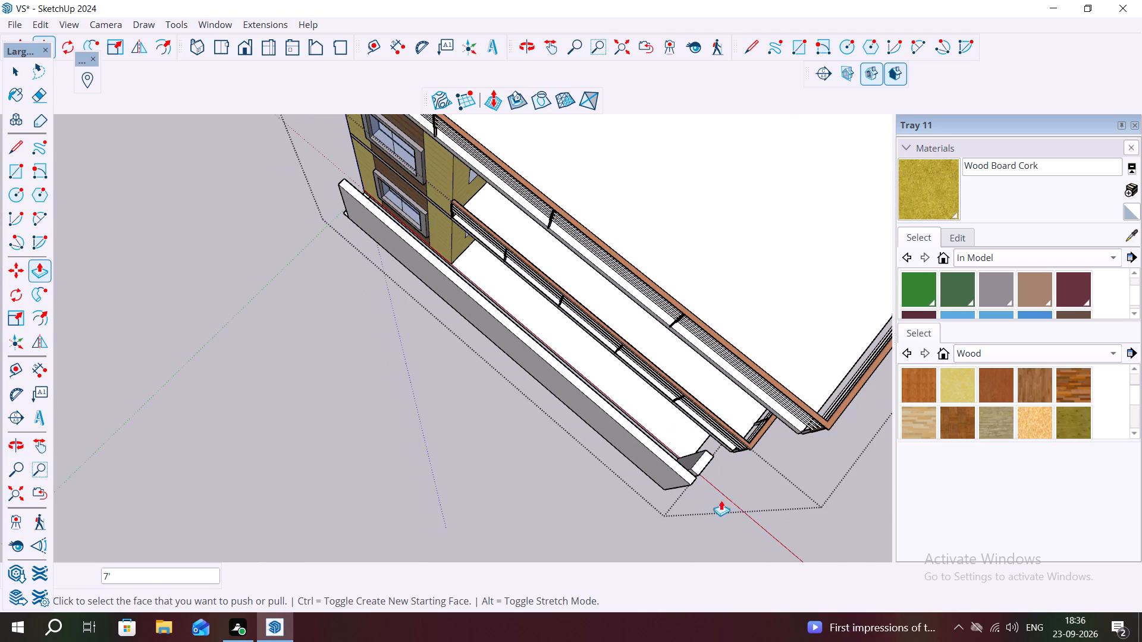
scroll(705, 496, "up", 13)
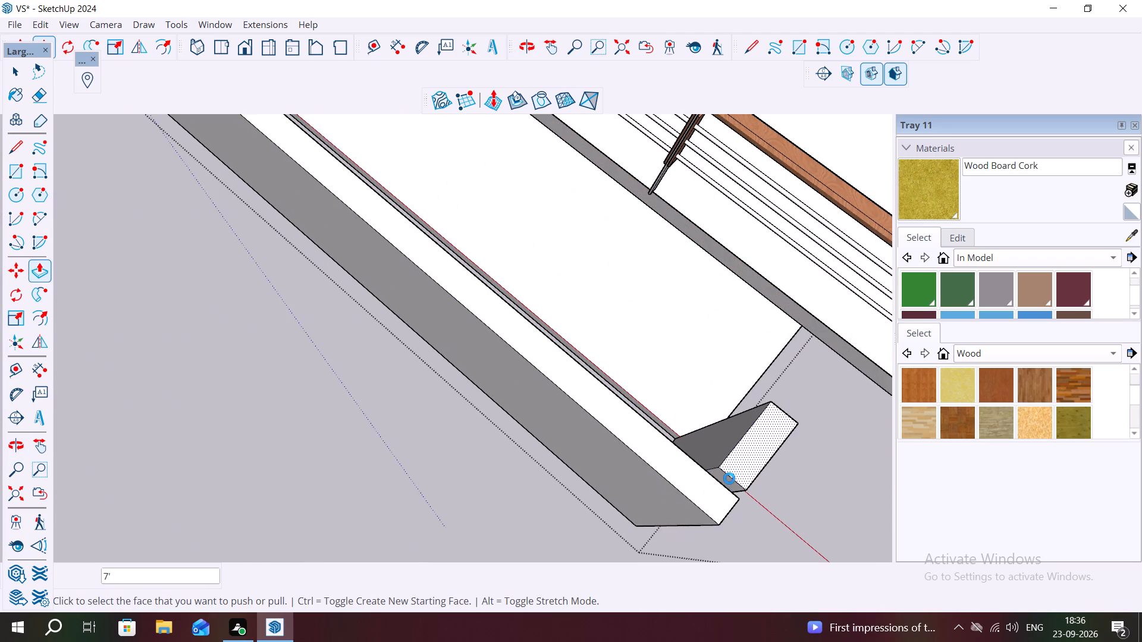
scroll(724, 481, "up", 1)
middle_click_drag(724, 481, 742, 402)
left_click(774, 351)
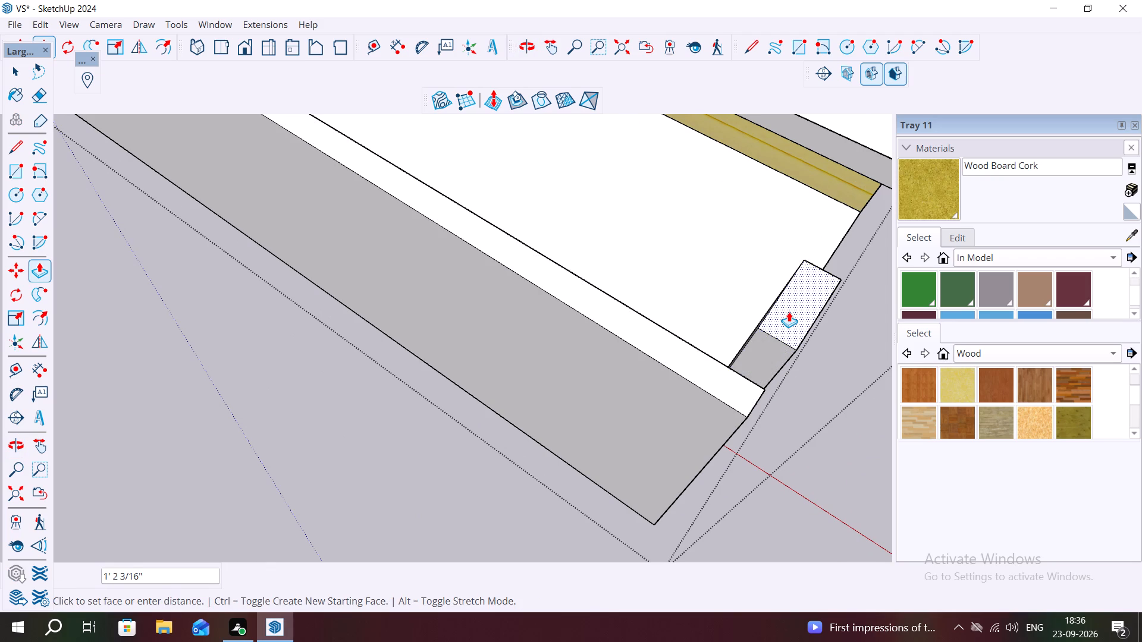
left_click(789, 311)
Extend the short wall's front face about 3" to meet the back of the long front wall.
left_click(767, 355)
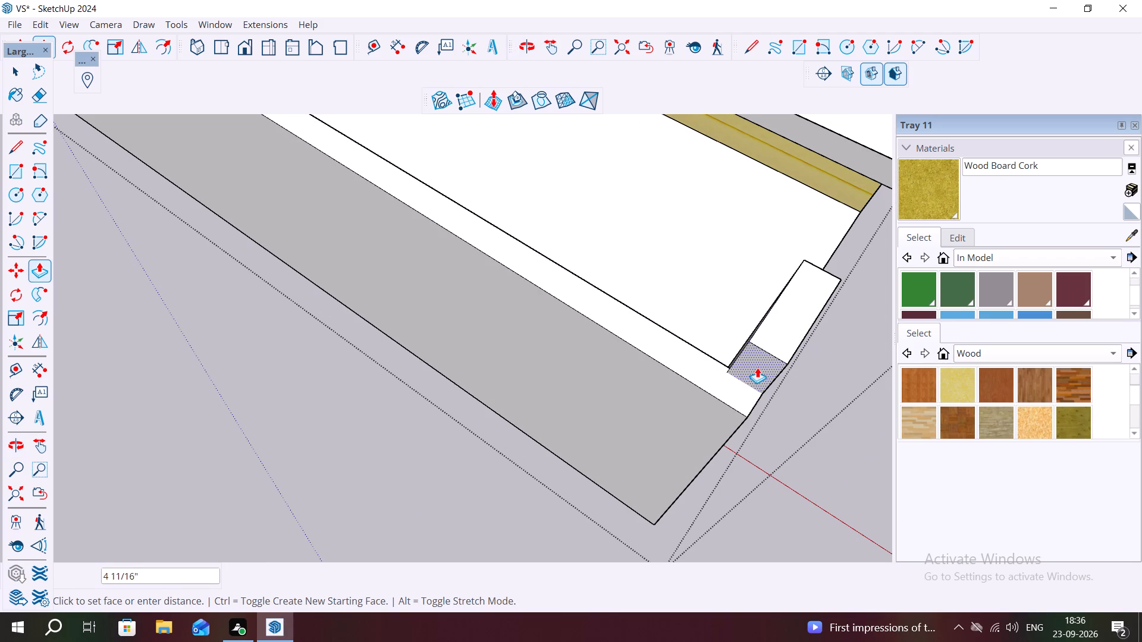
middle_click_drag(757, 364, 615, 305)
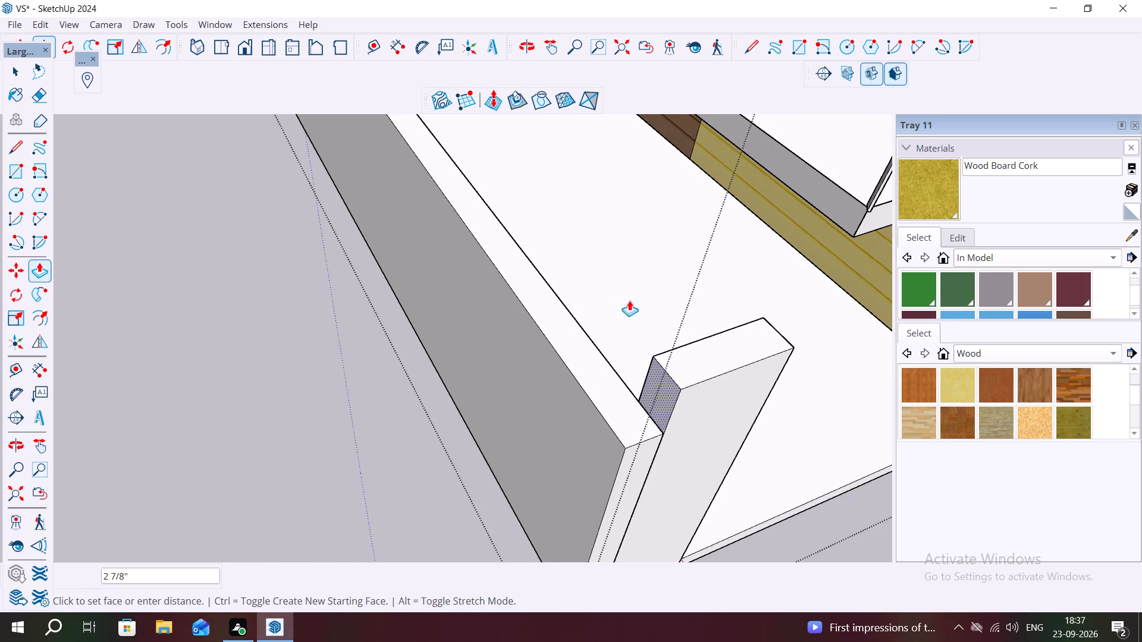
middle_click_drag(628, 303, 624, 255)
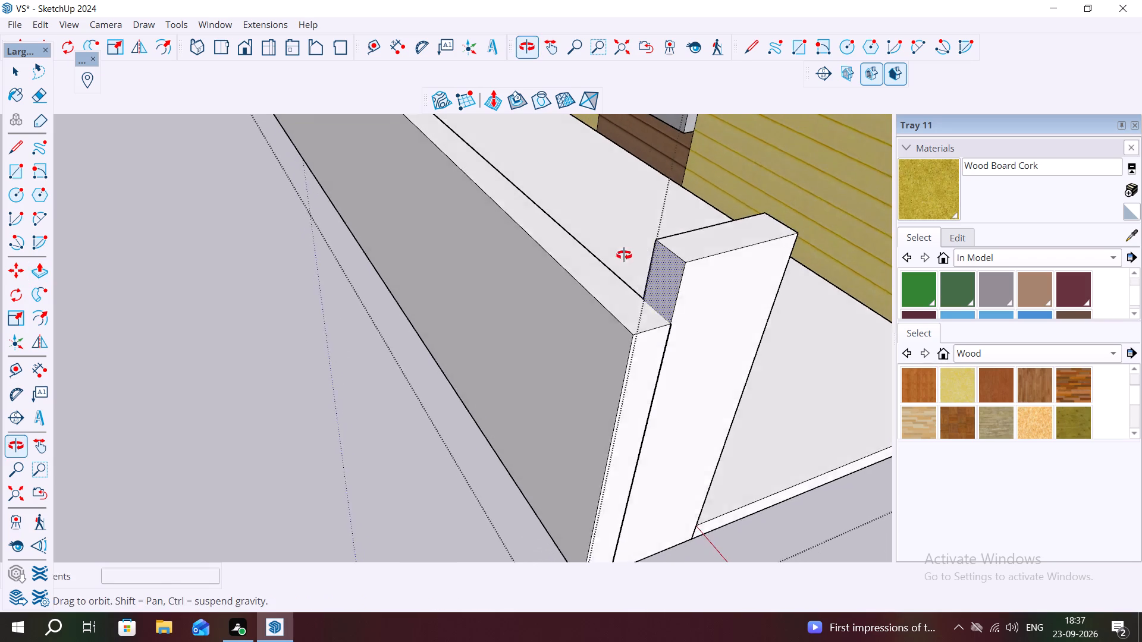
middle_click_drag(624, 255, 621, 250)
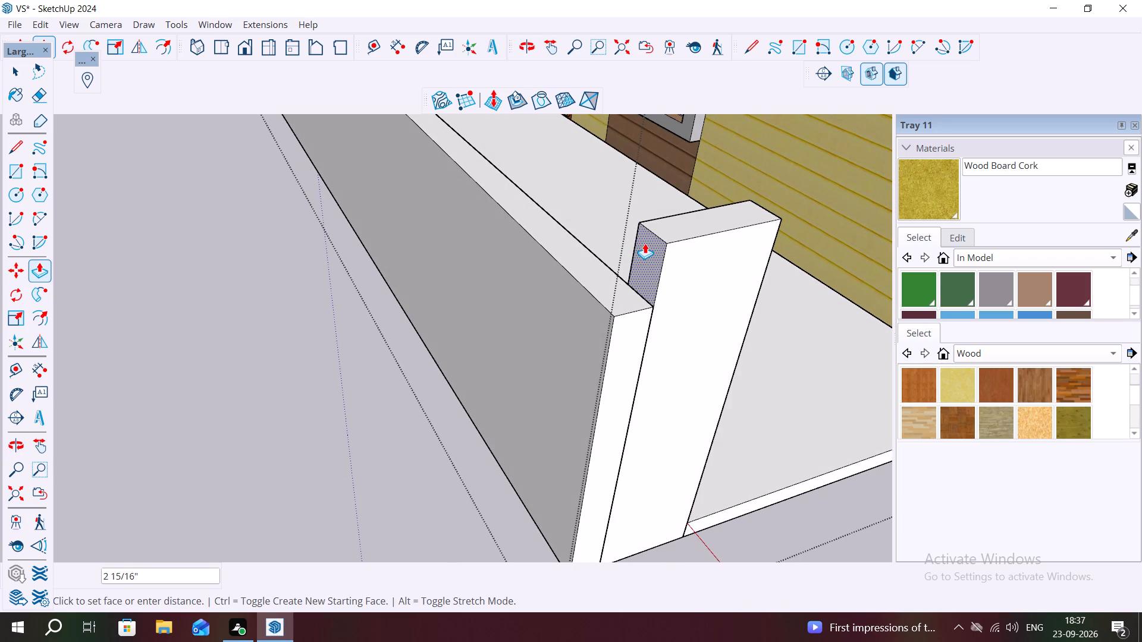
left_click(644, 246)
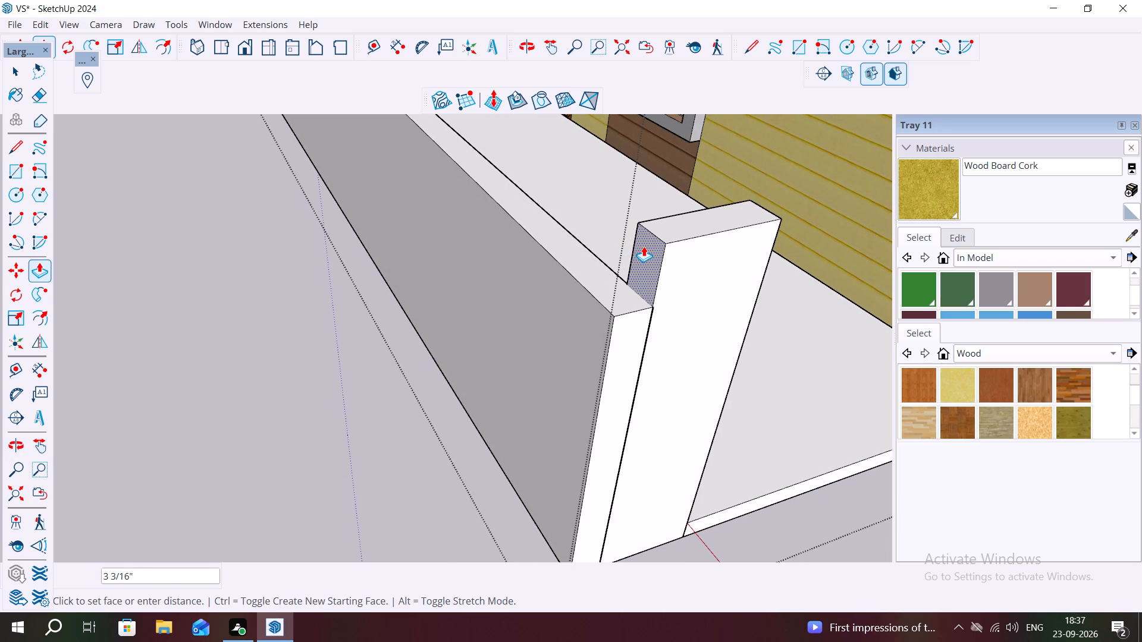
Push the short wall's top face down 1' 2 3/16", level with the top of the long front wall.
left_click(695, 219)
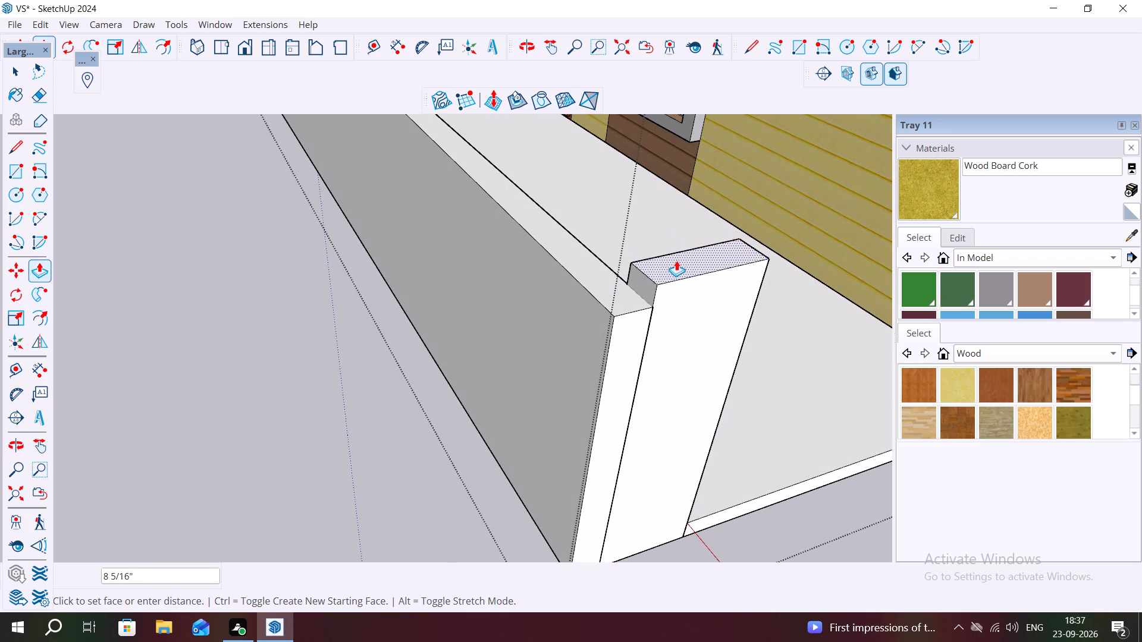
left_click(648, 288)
Extend the short wall's house-facing end 10' 9" along the porch slab's side to the house wall.
scroll(678, 346, "down", 2)
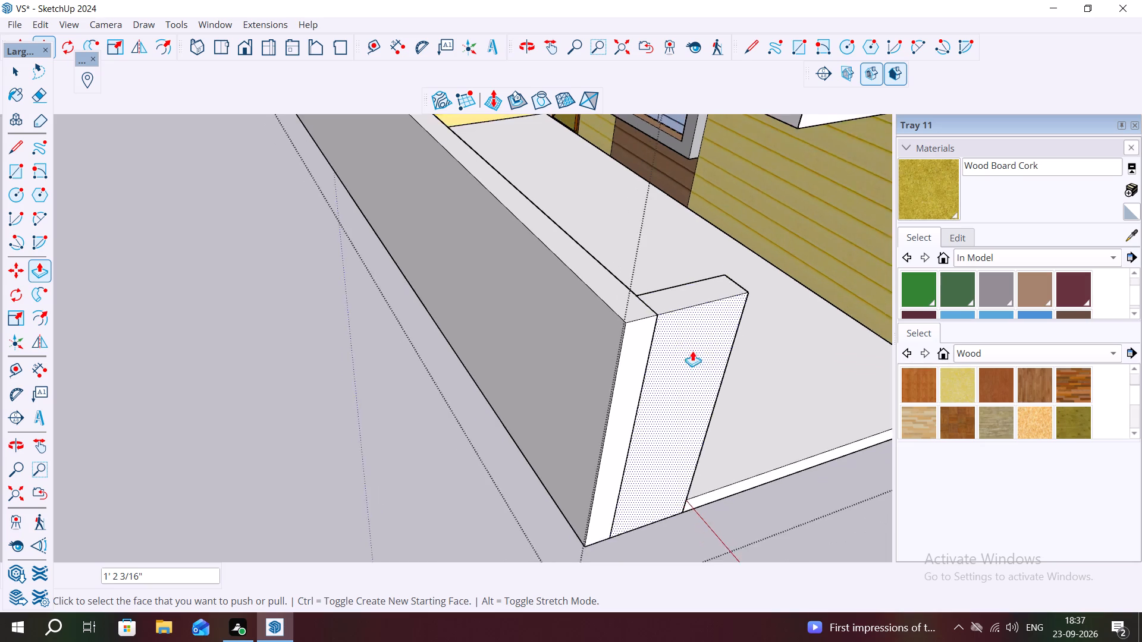
scroll(692, 351, "down", 8)
middle_click_drag(559, 408, 733, 495)
scroll(655, 456, "down", 5)
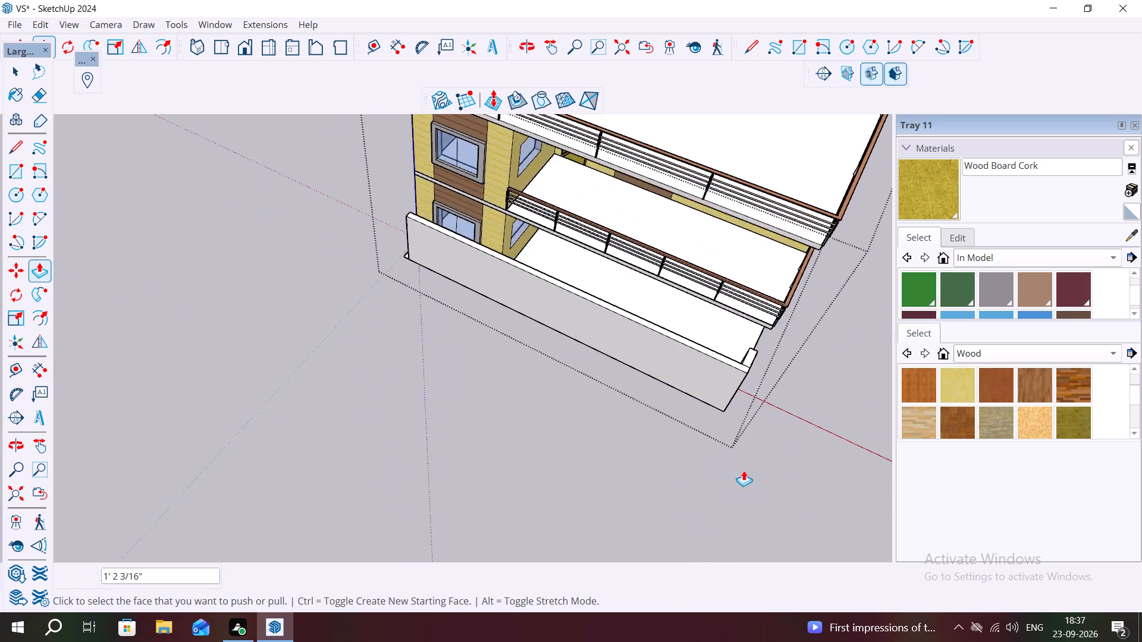
scroll(743, 470, "down", 1)
middle_click_drag(787, 416, 507, 363)
scroll(539, 402, "down", 6)
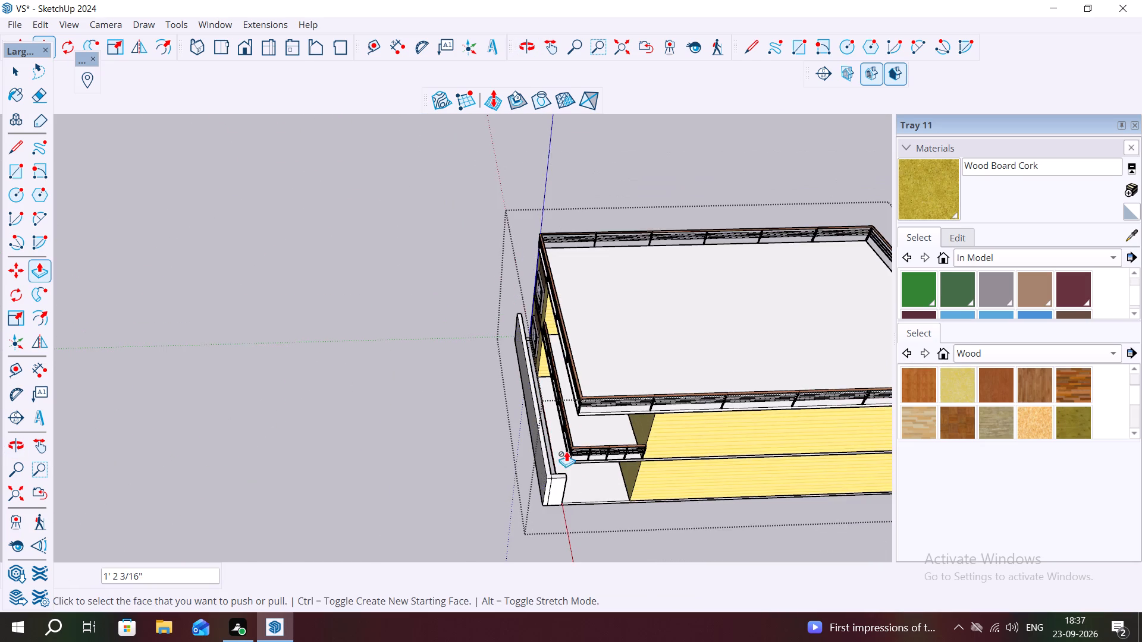
scroll(578, 476, "up", 13)
middle_click_drag(550, 527, 461, 493)
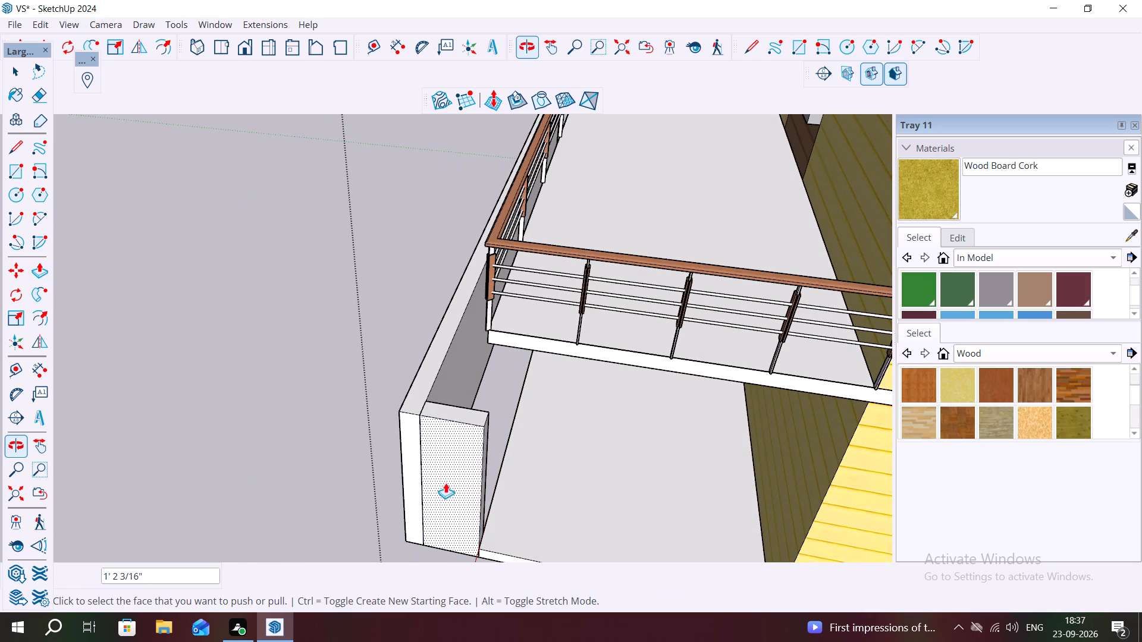
scroll(486, 485, "up", 1)
middle_click_drag(486, 485, 421, 466)
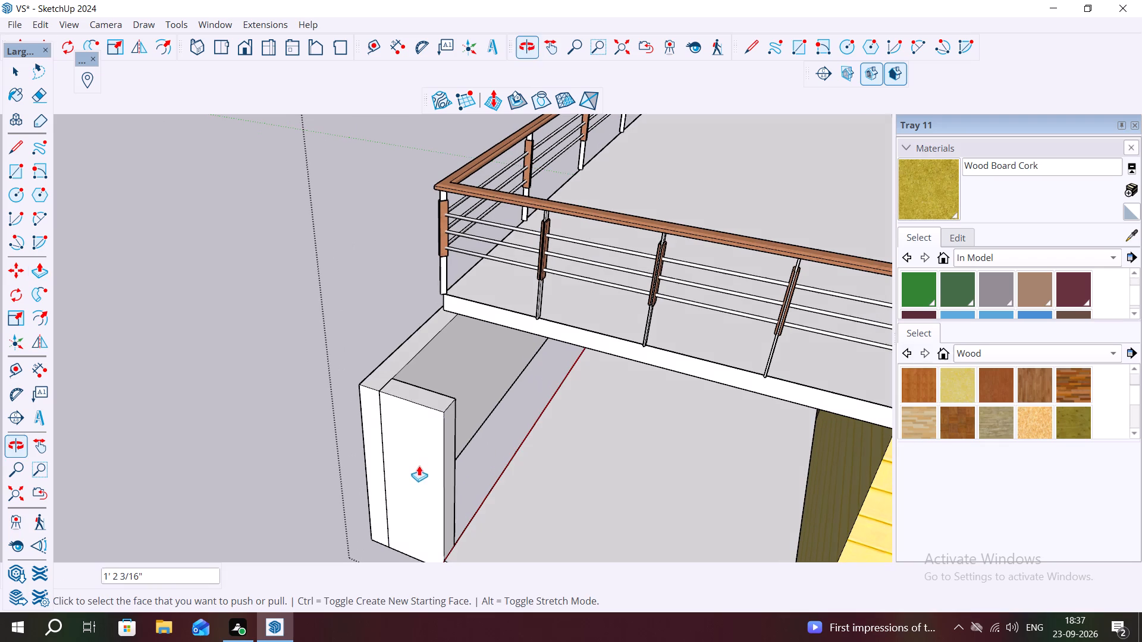
left_click(455, 470)
scroll(534, 499, "down", 5)
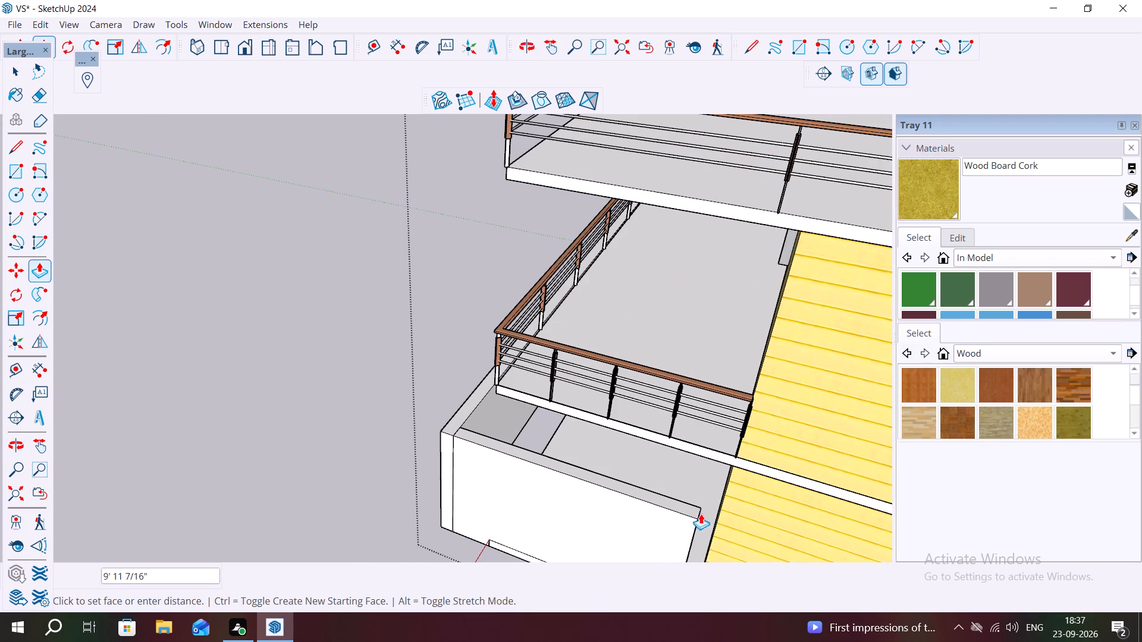
left_click(715, 520)
Extend the long front wall's far end by 9" to the outer edge of the ground strip near the house corner.
middle_click_drag(572, 521, 887, 585)
scroll(807, 525, "down", 1)
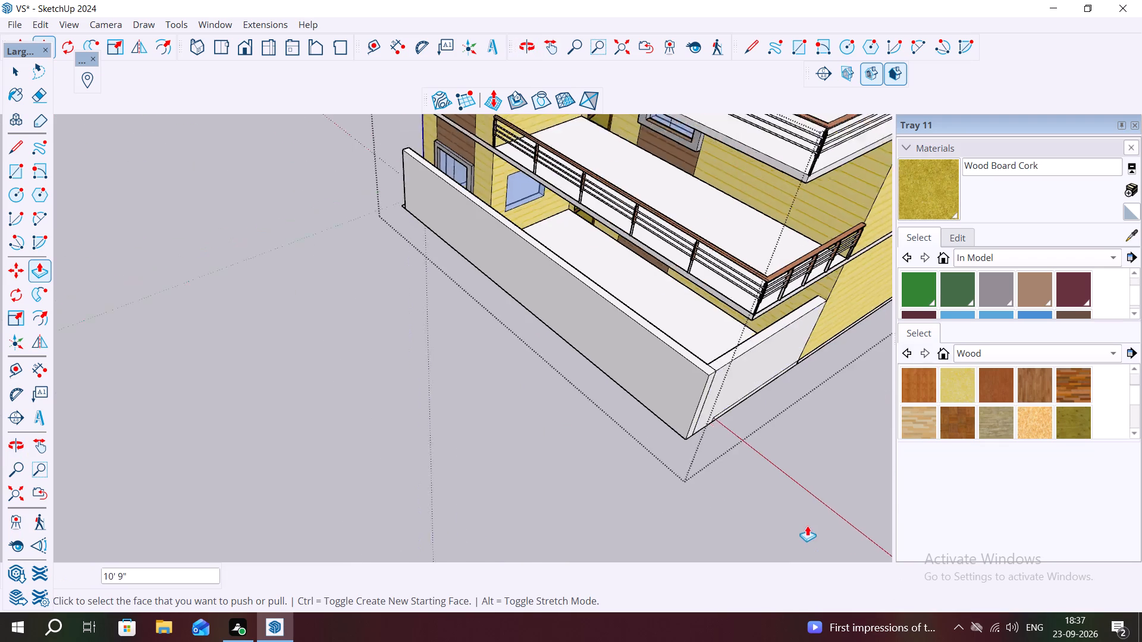
scroll(807, 525, "down", 6)
middle_click_drag(692, 427, 810, 391)
middle_click_drag(494, 331, 849, 376)
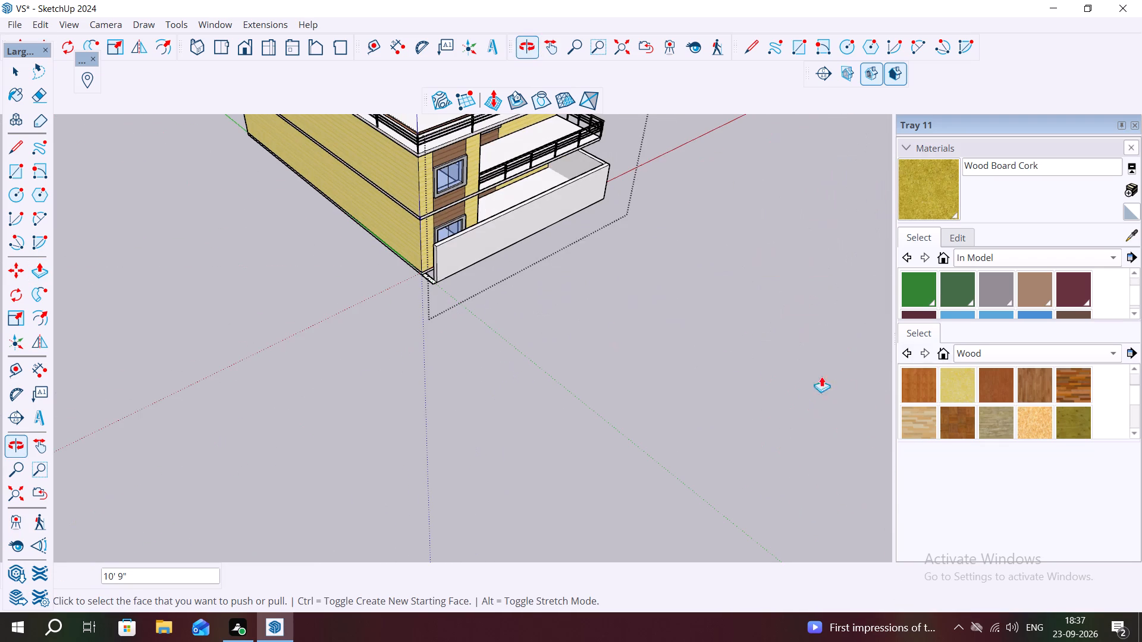
scroll(413, 242, "up", 1)
middle_click_drag(418, 245, 548, 277)
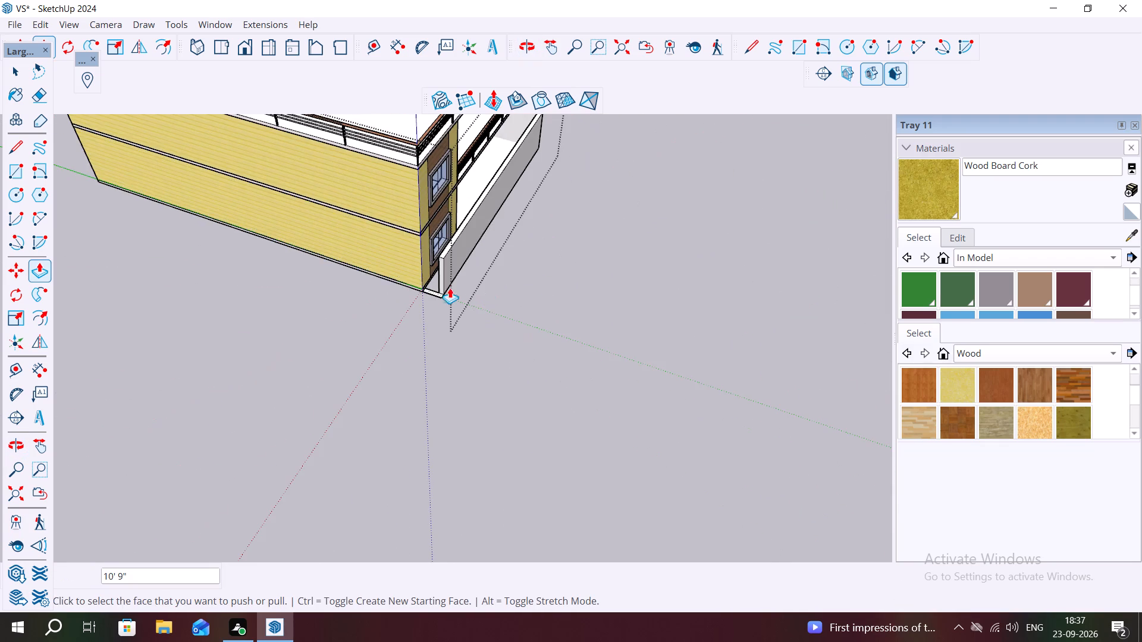
scroll(434, 279, "up", 5)
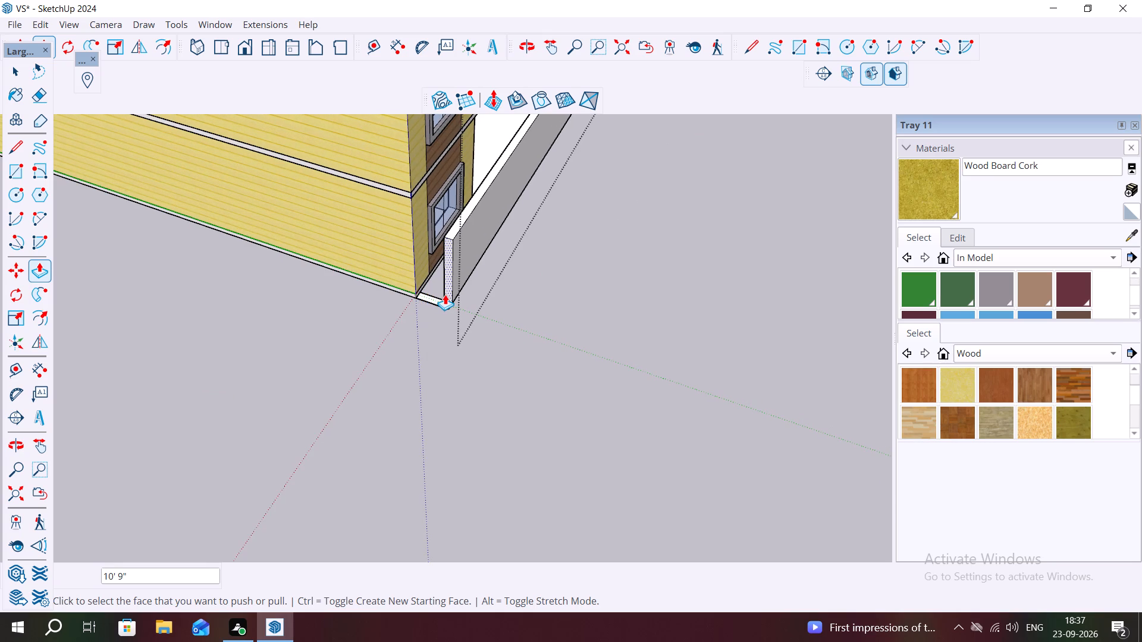
double_click(445, 294)
scroll(441, 294, "up", 7)
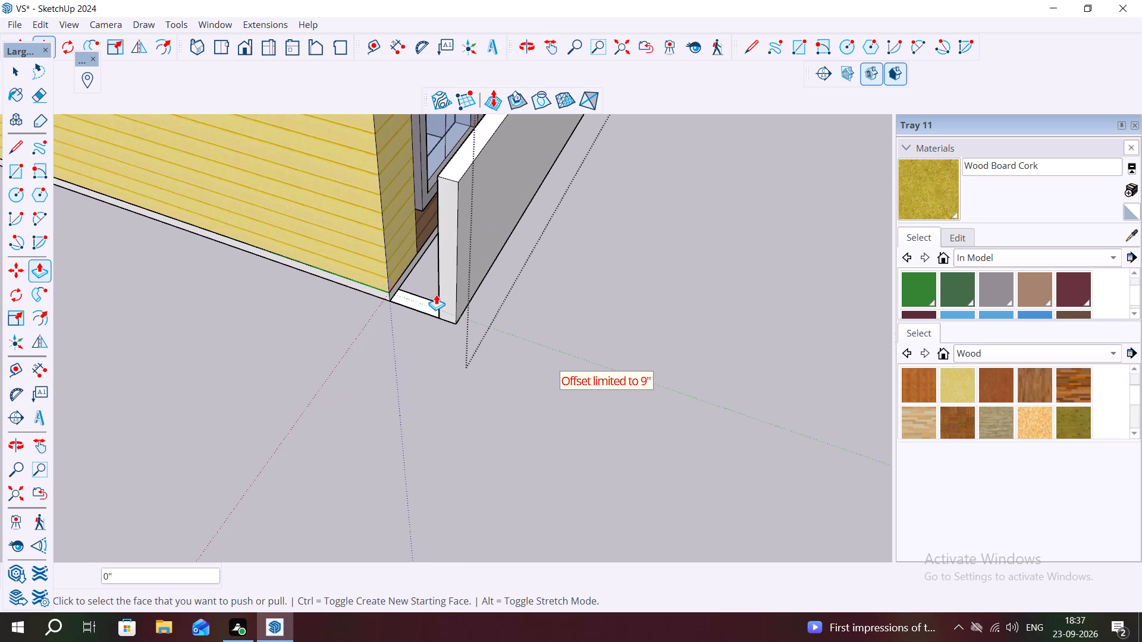
Extrude the small ground strip between the house corner and the long front wall up 7'.
middle_click_drag(414, 282, 494, 320)
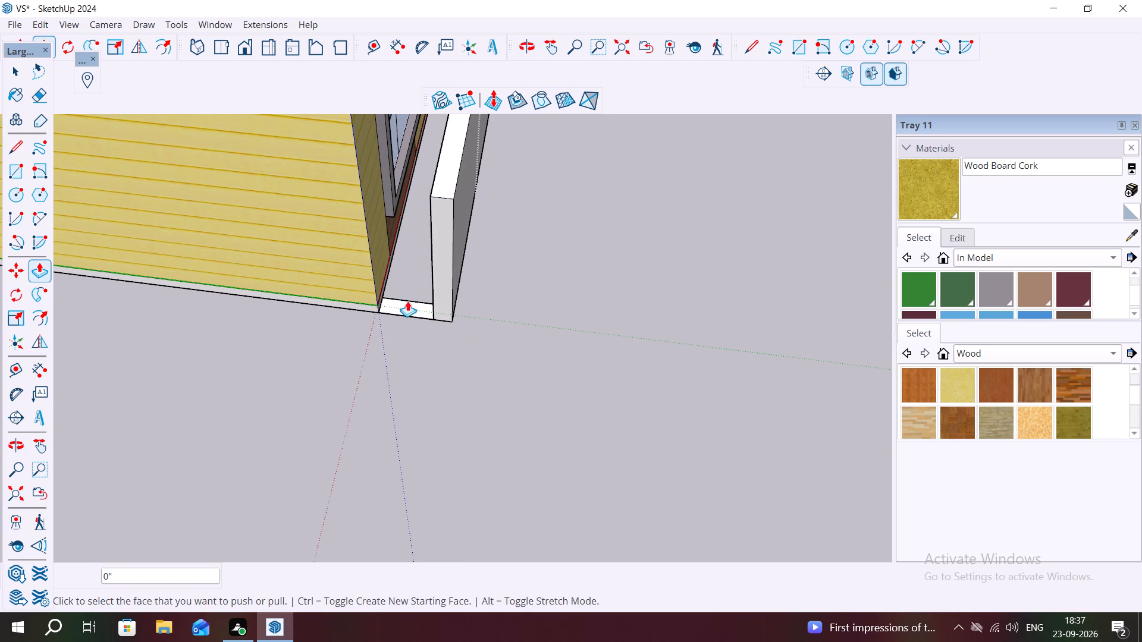
left_click(407, 301)
left_click(400, 298)
key("space")
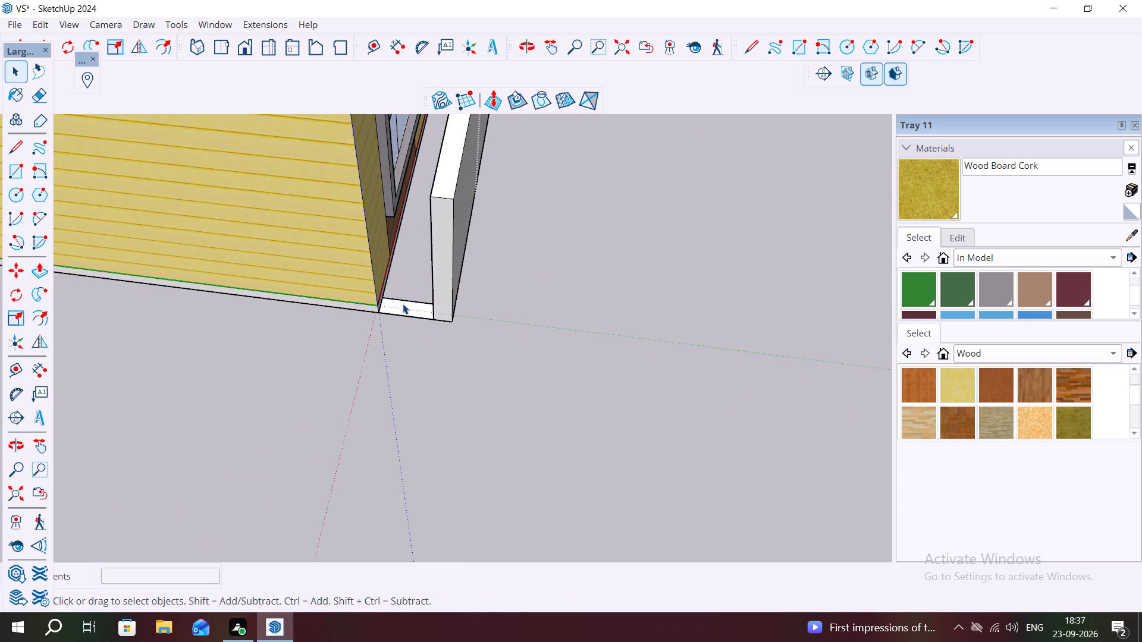
key("p")
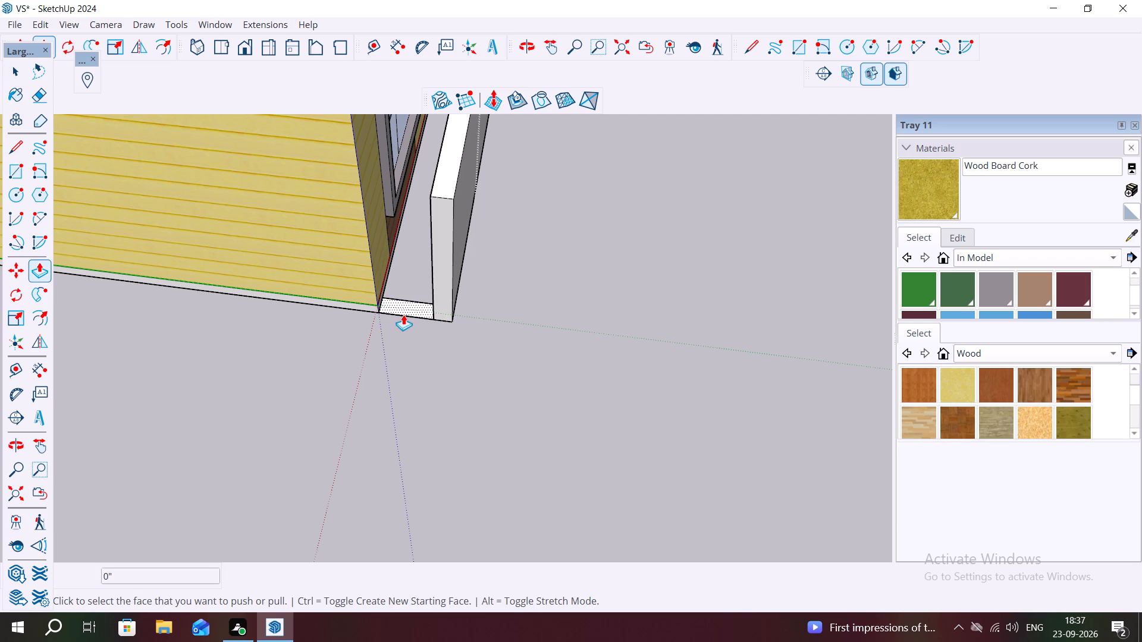
left_click(403, 314)
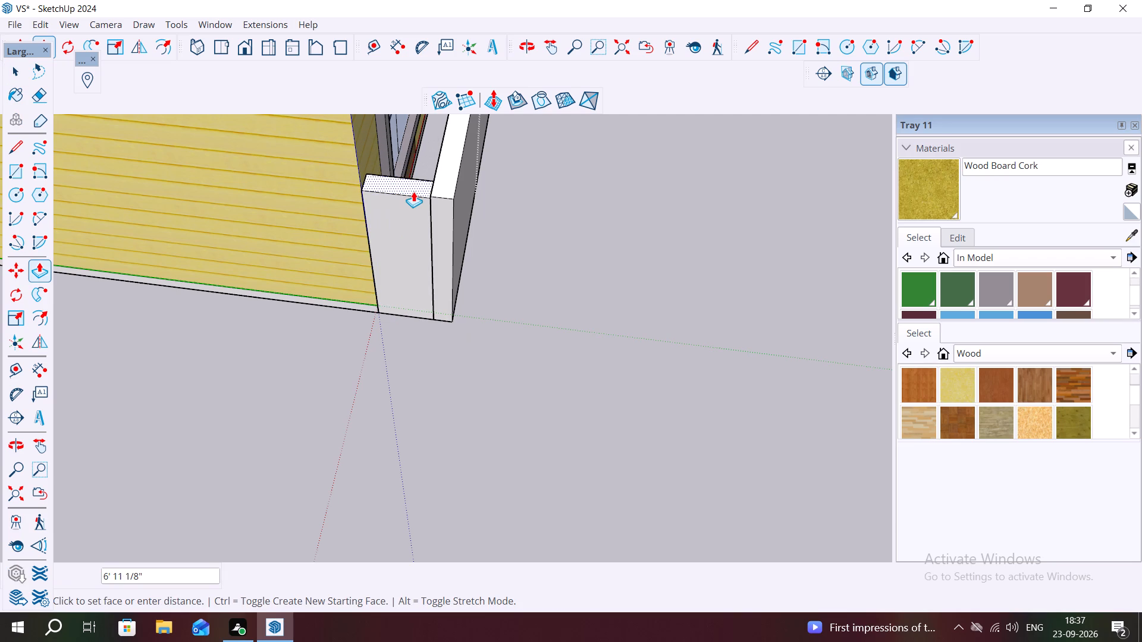
type("7'")
key("Return")
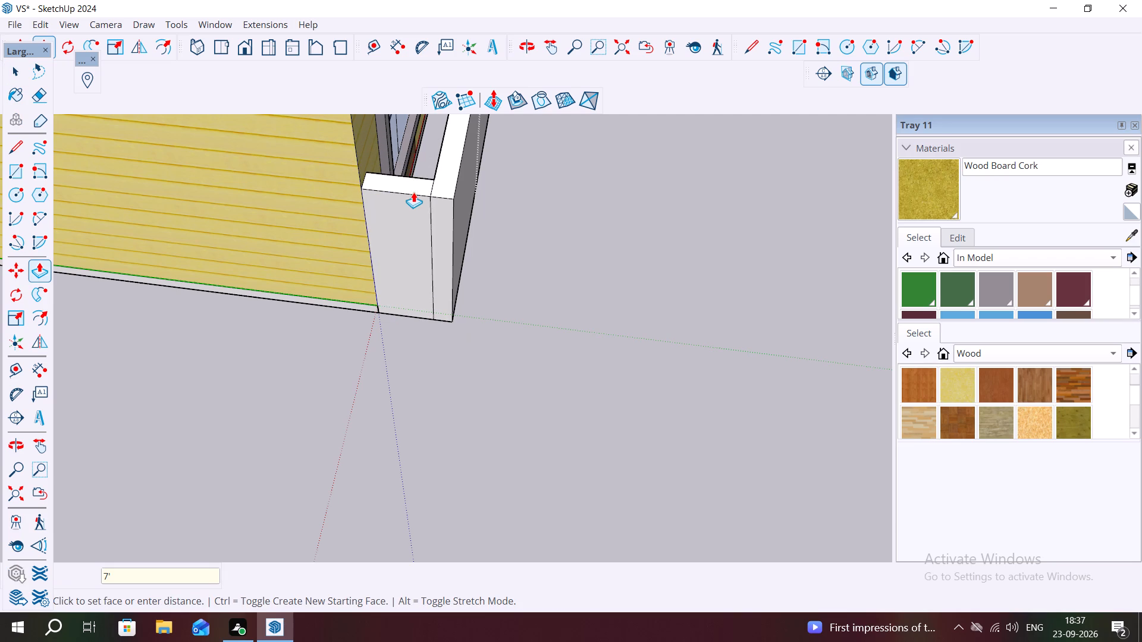
Erase the vertical and top seam lines where the small end piece meets the long front wall near the house corner.
key("Escape")
type("B")
key("space")
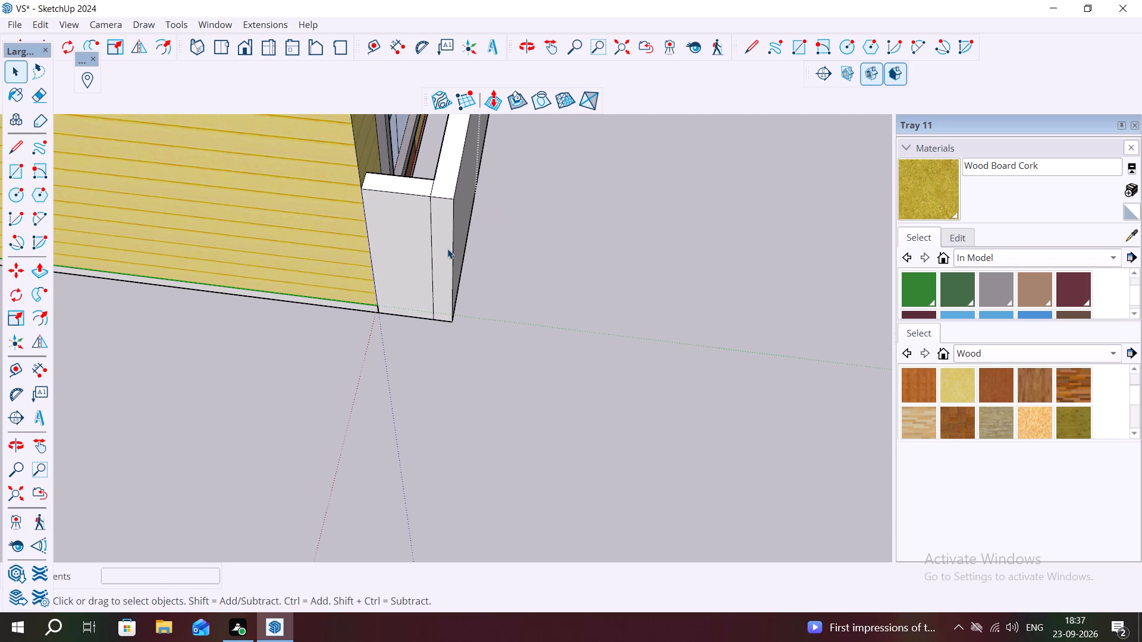
key("e")
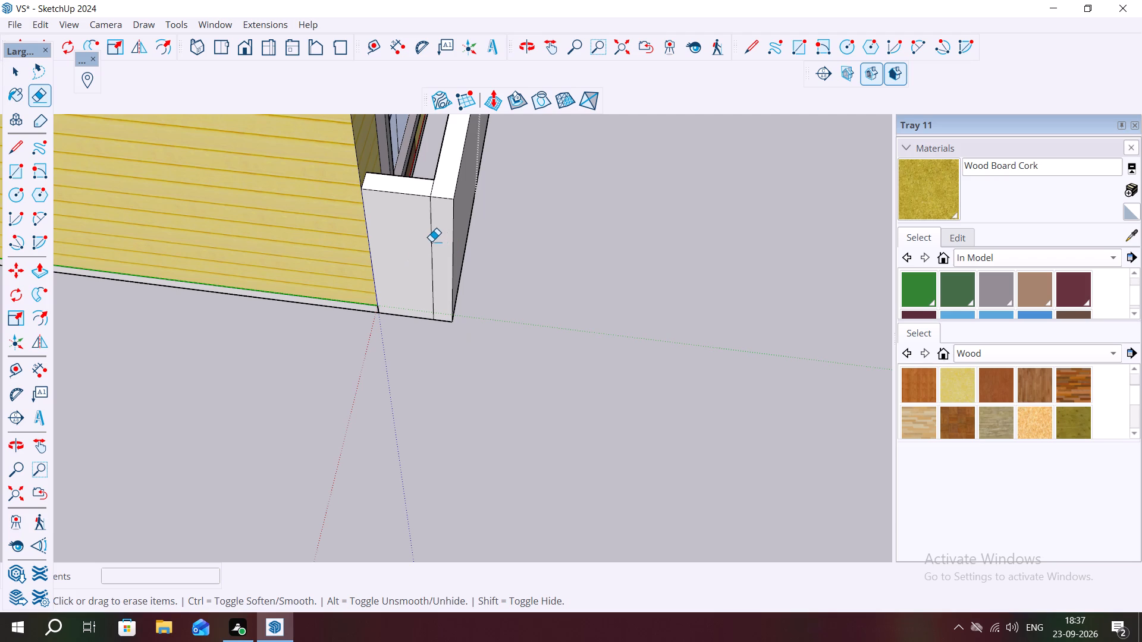
left_click(431, 241)
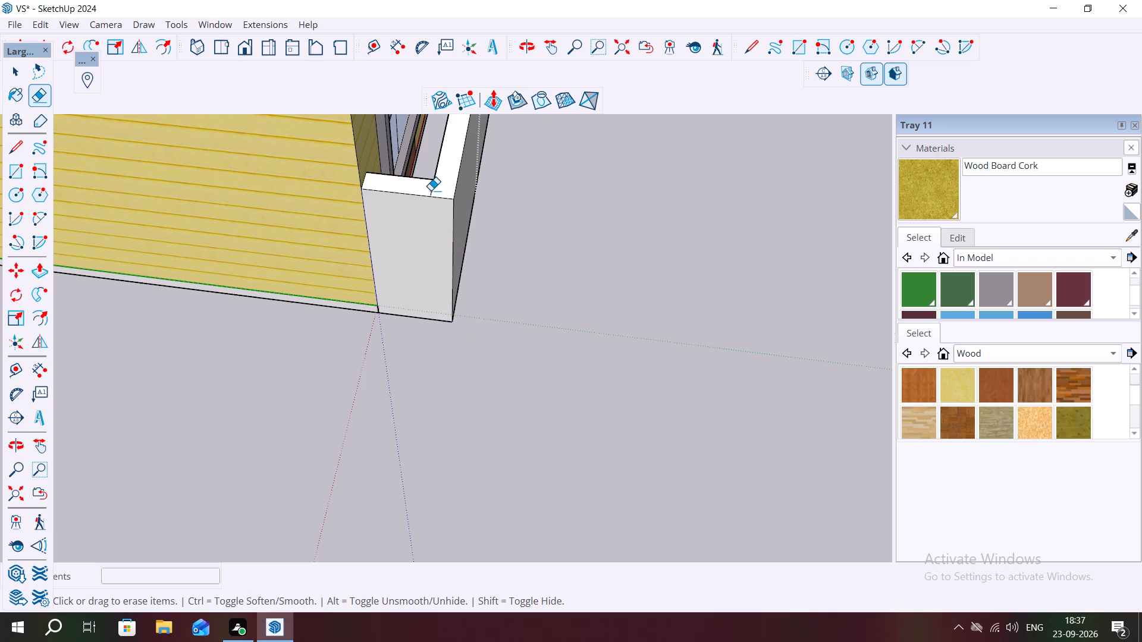
left_click(431, 190)
Erase the vertical seam lines and the top seam line at the corner where the long front wall meets the side wall.
scroll(500, 227, "down", 16)
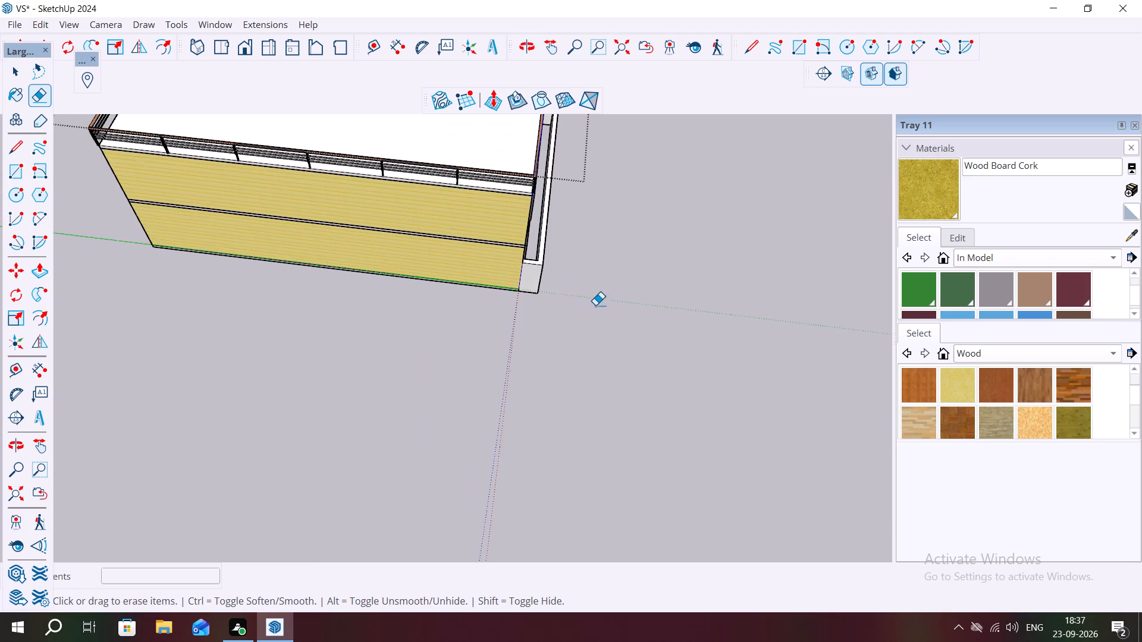
middle_click_drag(578, 304, 312, 317)
scroll(275, 212, "down", 7)
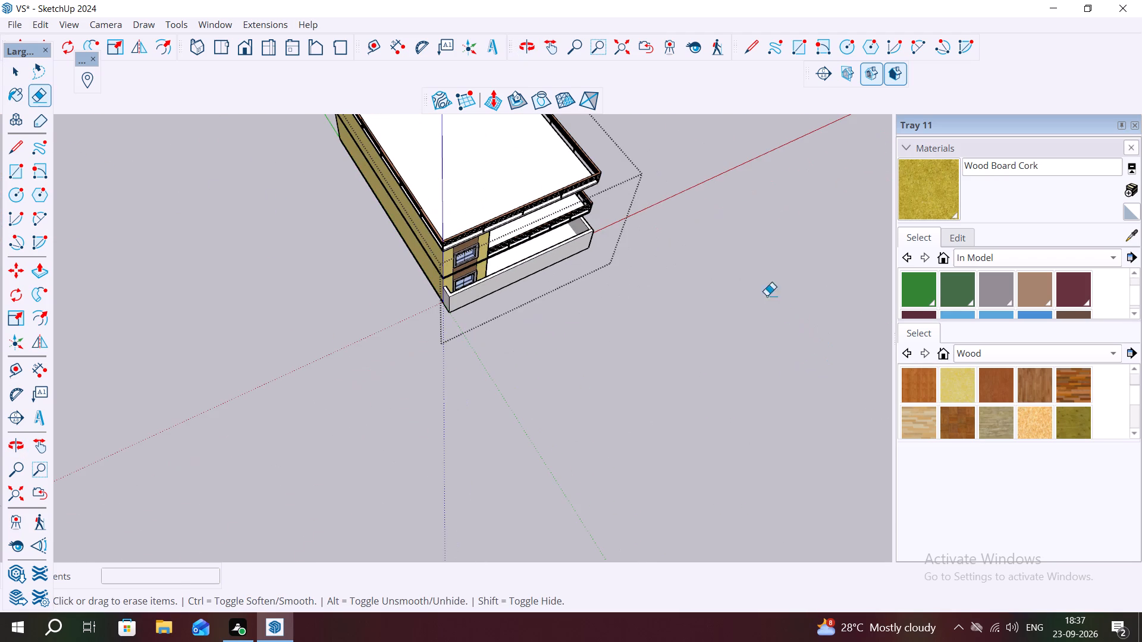
middle_click_drag(691, 270, 451, 342)
scroll(526, 383, "up", 4)
middle_click_drag(716, 347, 567, 340)
middle_click_drag(553, 394, 628, 302)
middle_click_drag(726, 456, 689, 314)
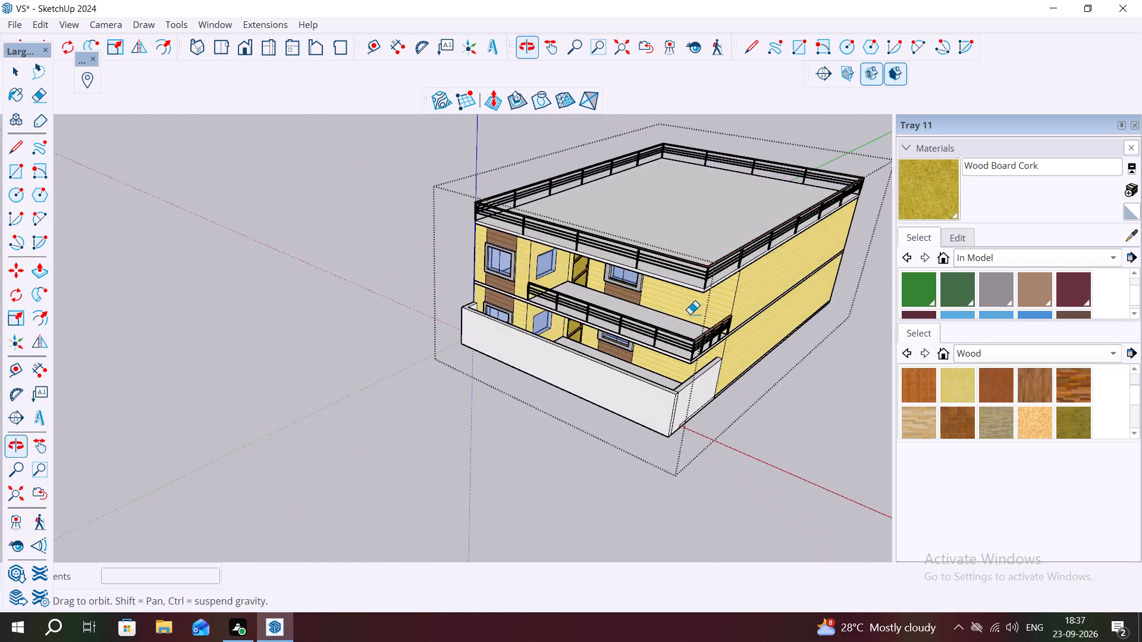
scroll(699, 399, "up", 7)
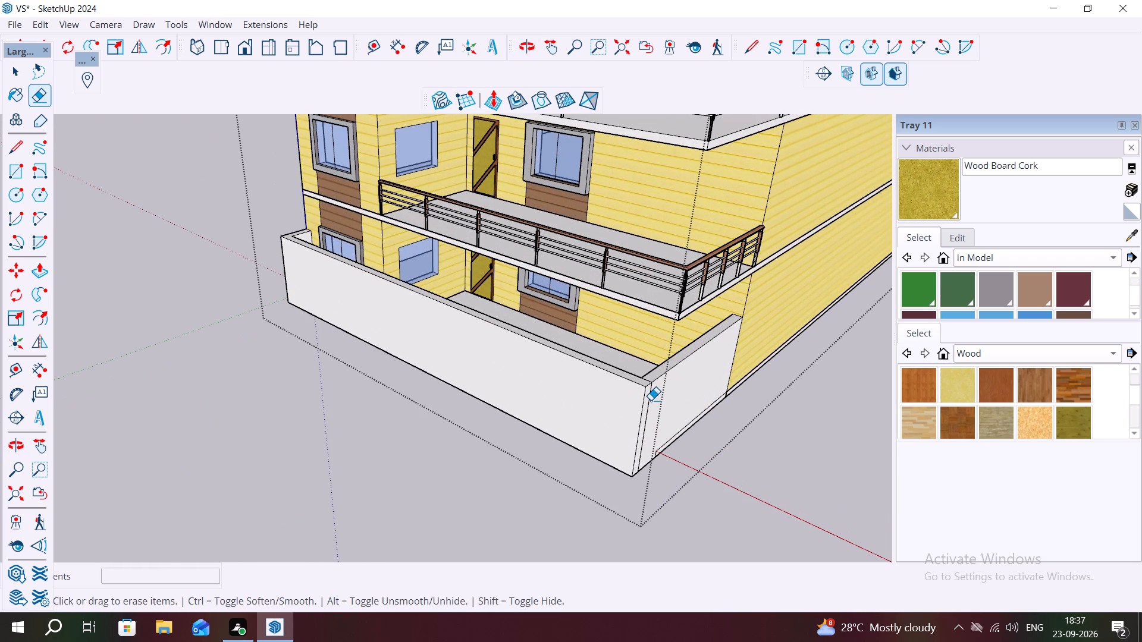
left_click(651, 400)
scroll(650, 385, "up", 8)
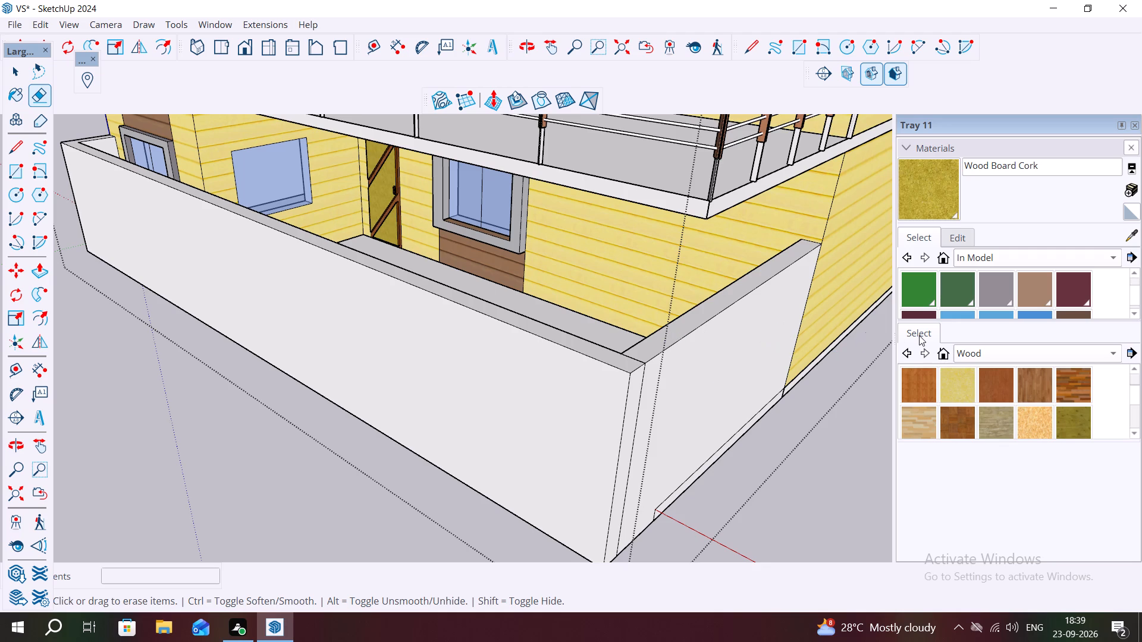
left_click(642, 373)
scroll(639, 355, "up", 2)
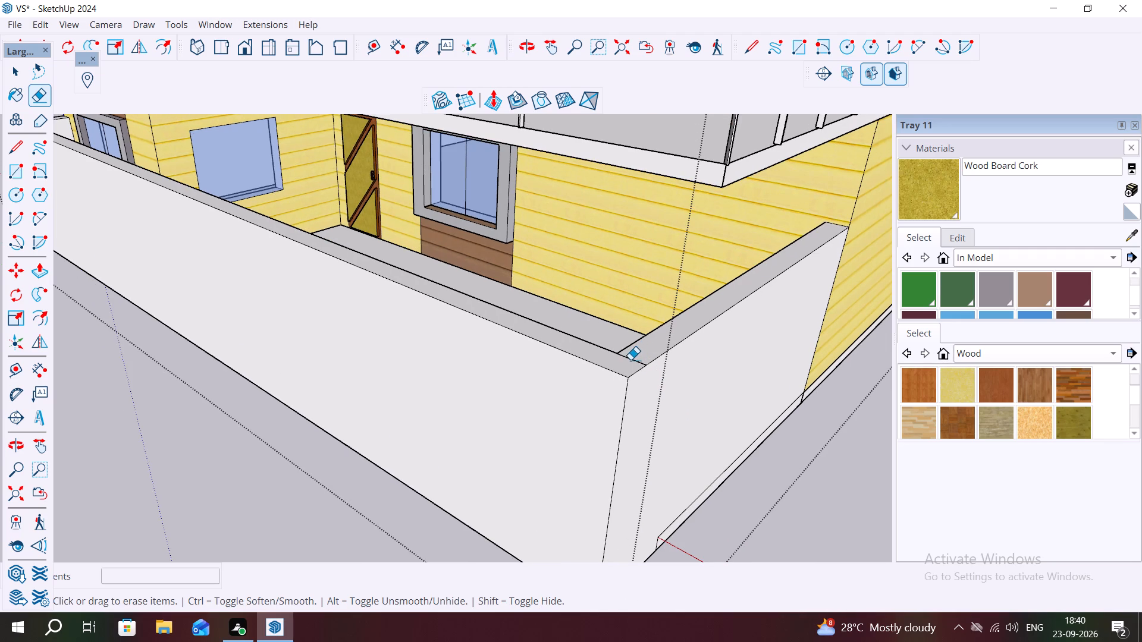
left_click(630, 360)
Pick the Cladding Siding White paint from the materials already used in the model.
scroll(772, 408, "down", 8)
middle_click_drag(540, 402, 1016, 358)
middle_click_drag(695, 369, 581, 374)
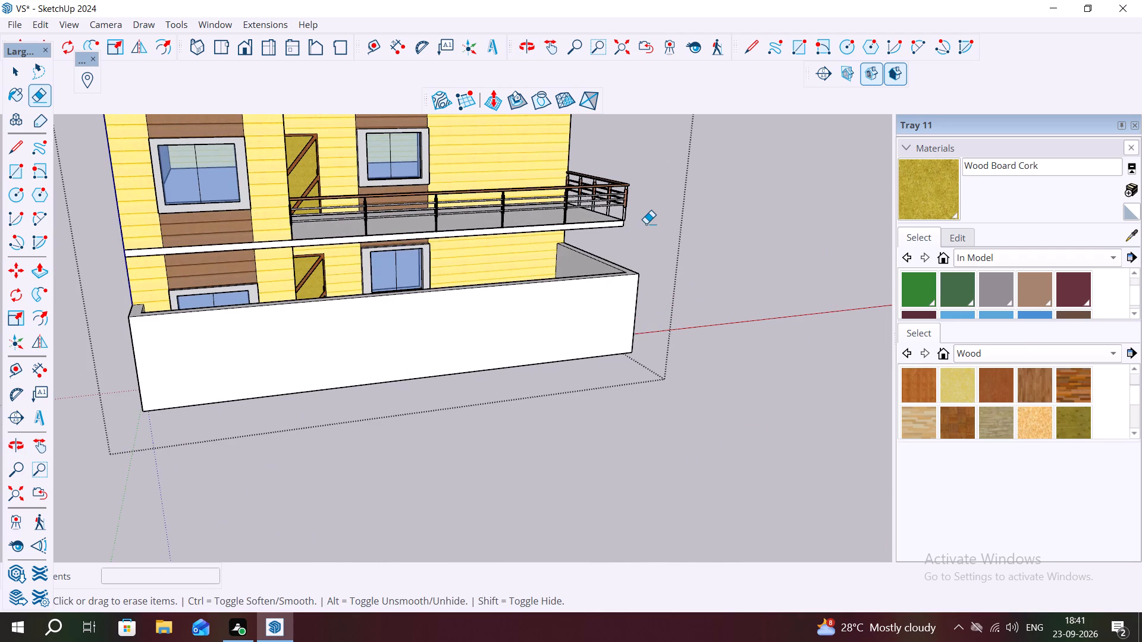
scroll(397, 333, "down", 2)
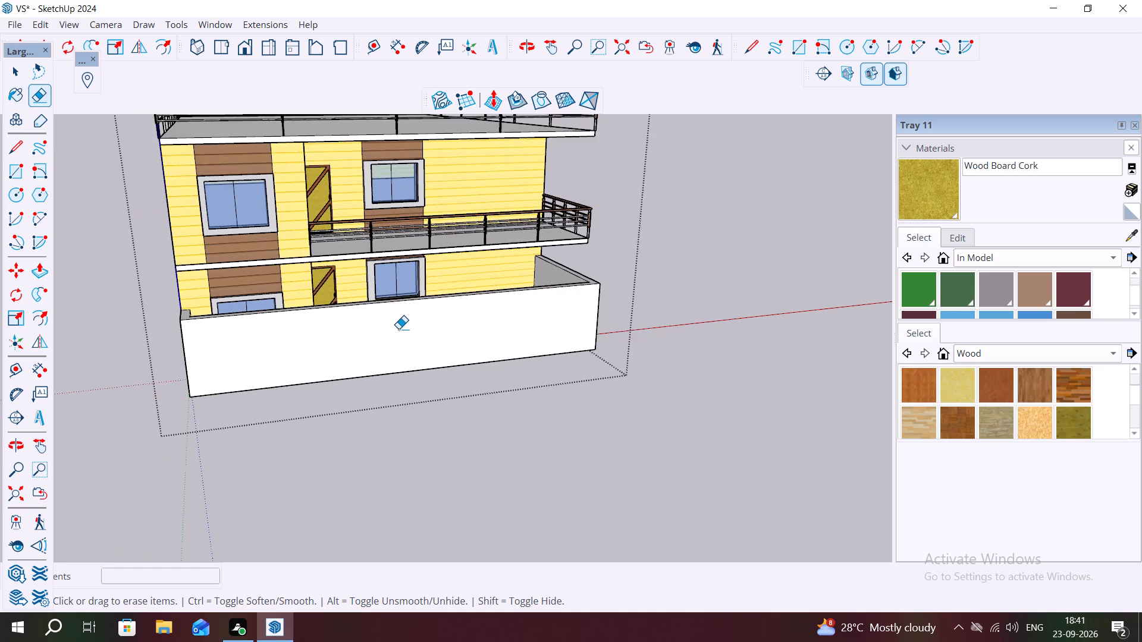
scroll(399, 329, "down", 1)
scroll(1030, 273, "down", 3)
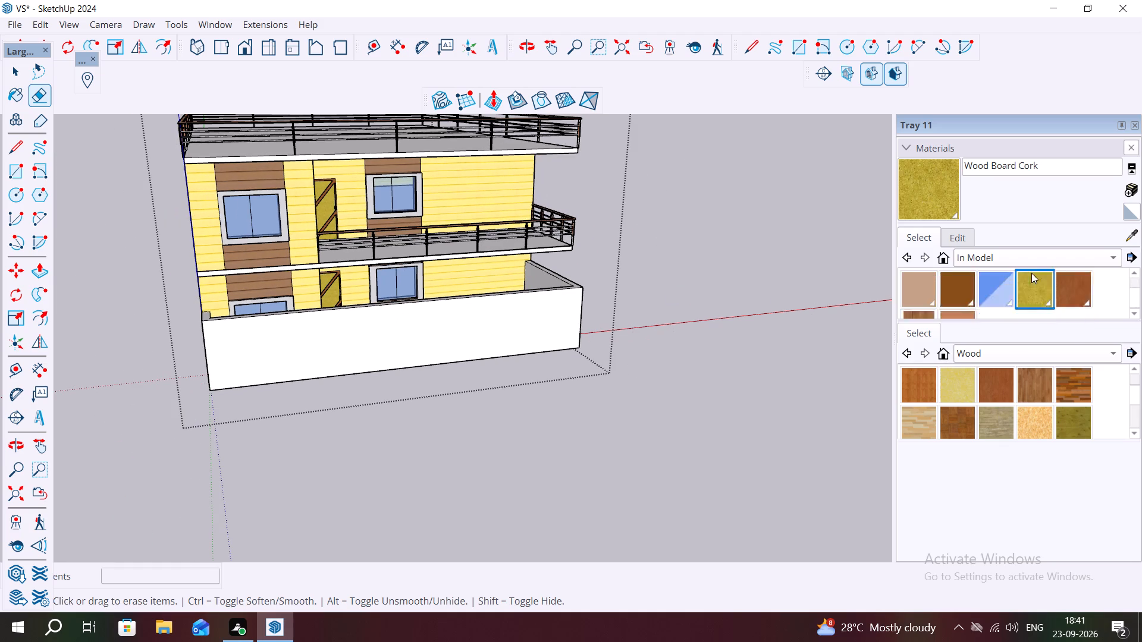
scroll(1031, 273, "down", 1)
scroll(980, 284, "up", 10)
scroll(983, 286, "down", 2)
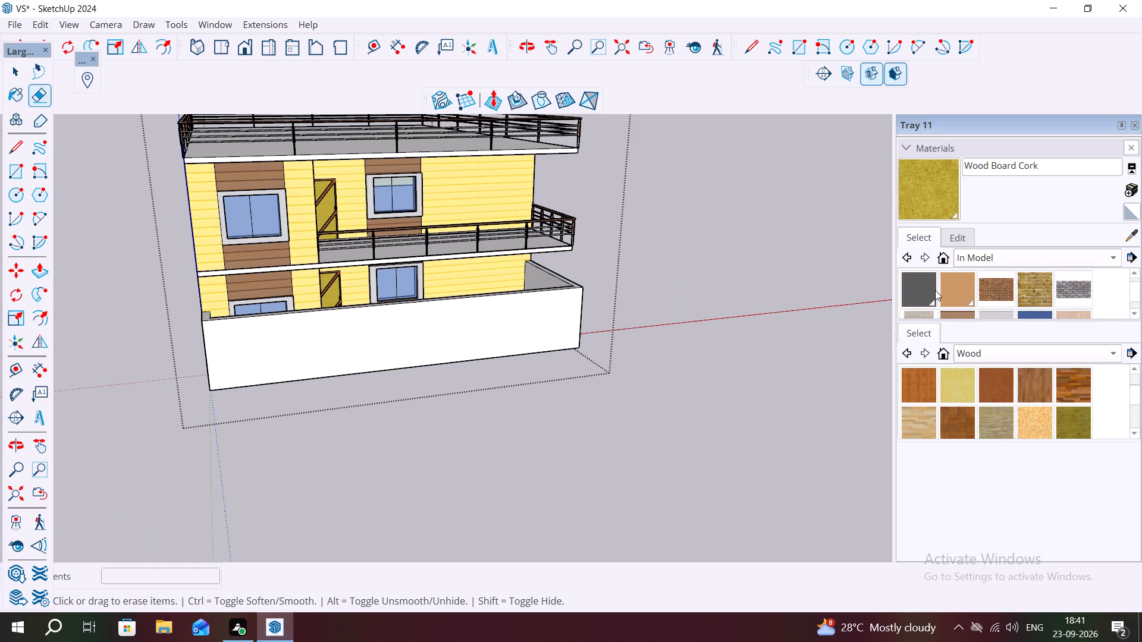
scroll(1002, 286, "down", 1)
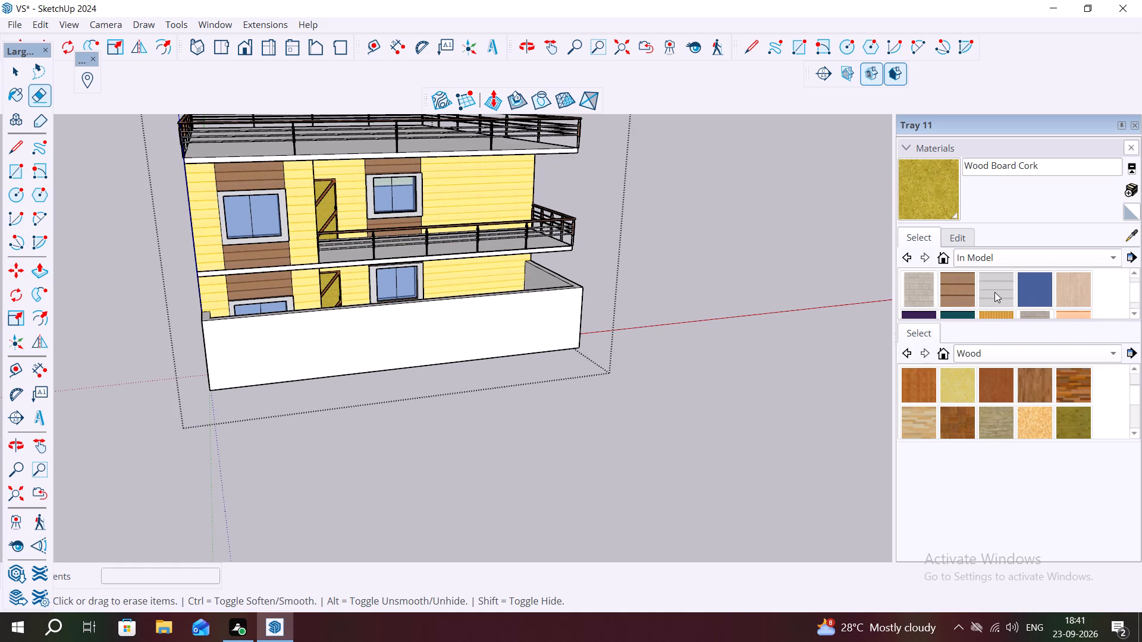
left_click(994, 292)
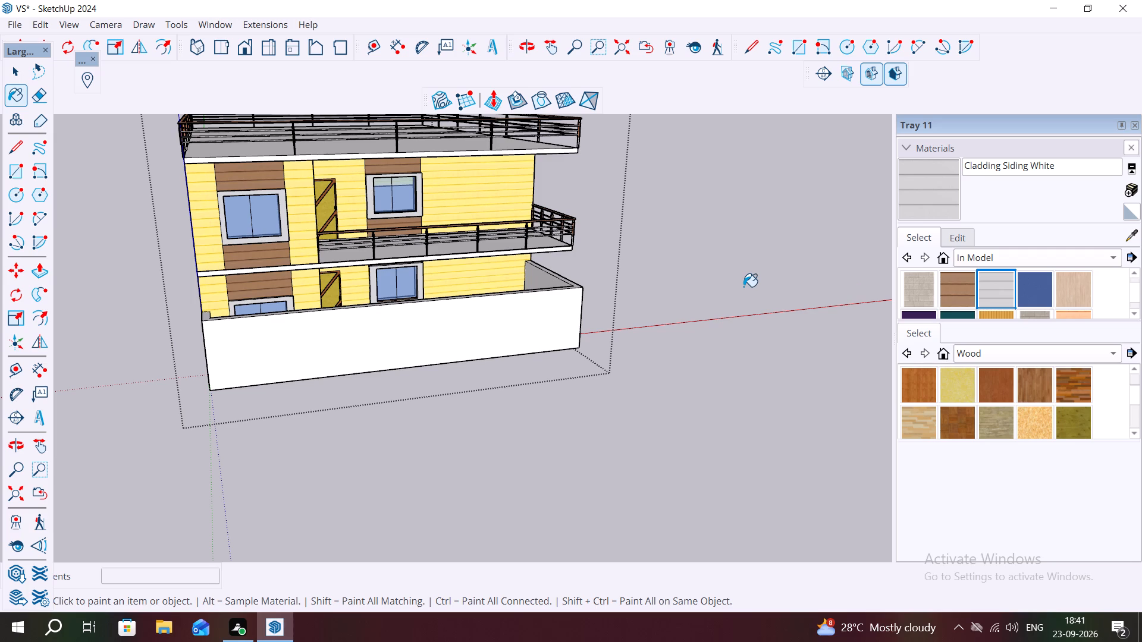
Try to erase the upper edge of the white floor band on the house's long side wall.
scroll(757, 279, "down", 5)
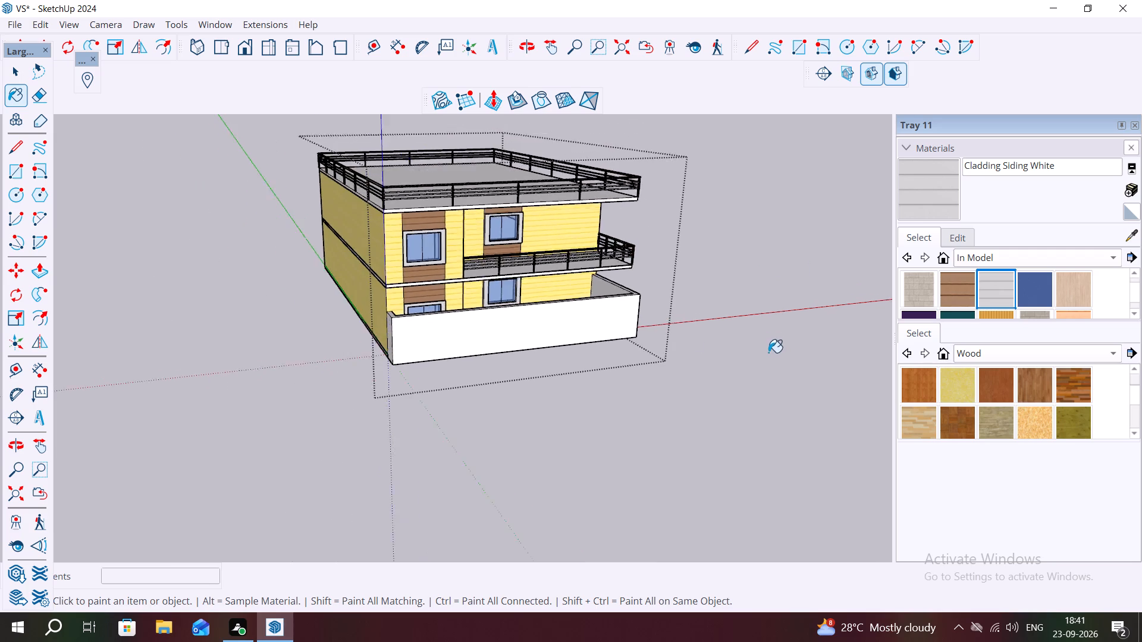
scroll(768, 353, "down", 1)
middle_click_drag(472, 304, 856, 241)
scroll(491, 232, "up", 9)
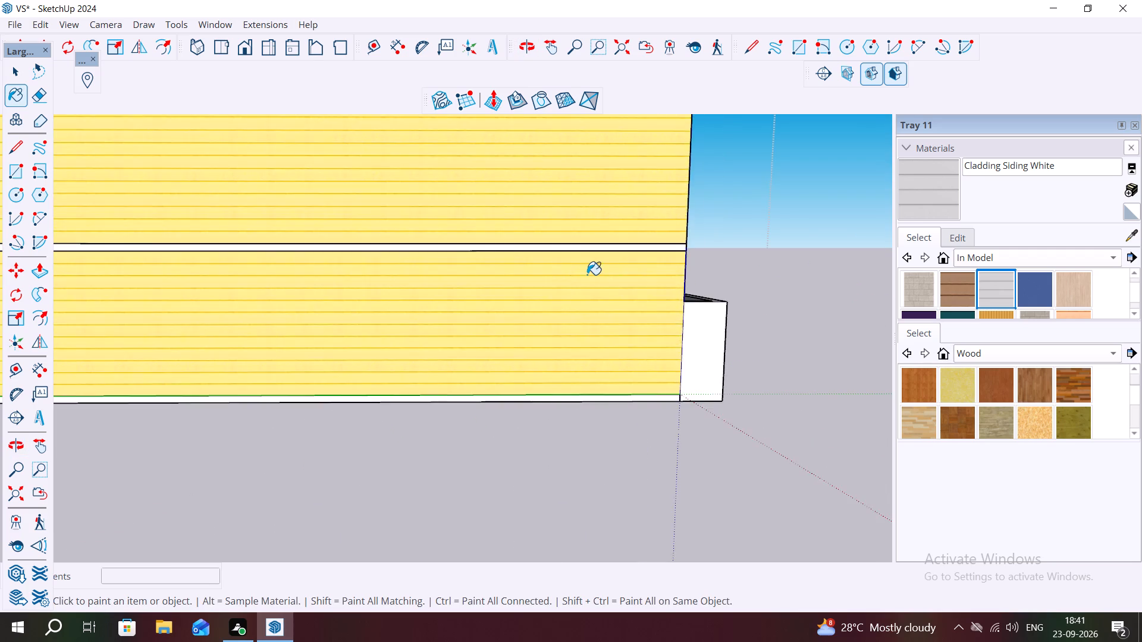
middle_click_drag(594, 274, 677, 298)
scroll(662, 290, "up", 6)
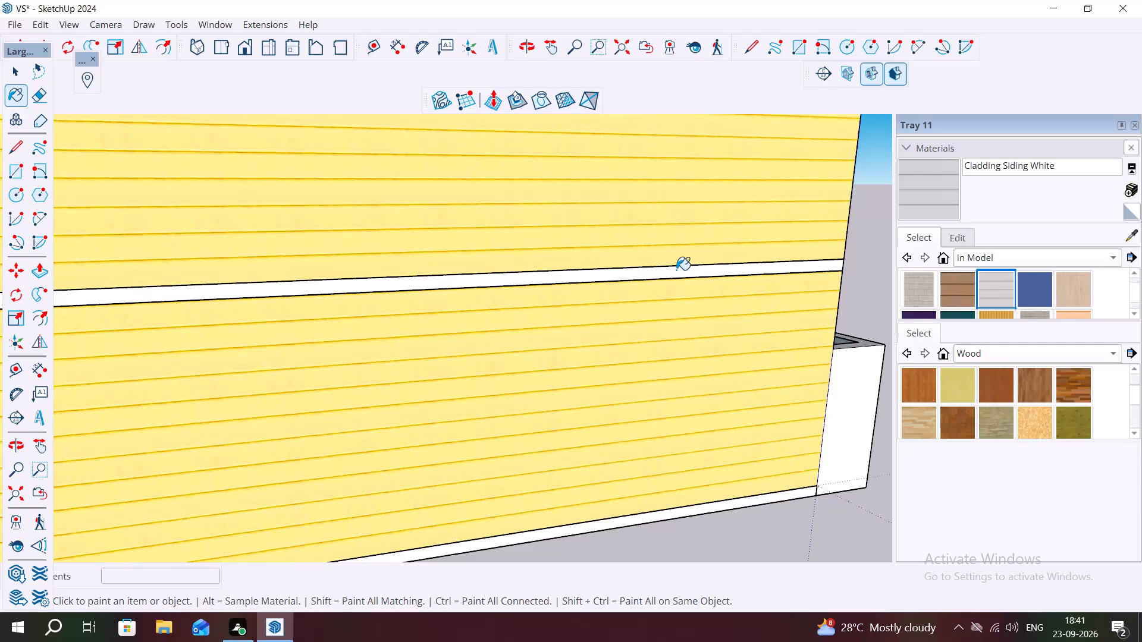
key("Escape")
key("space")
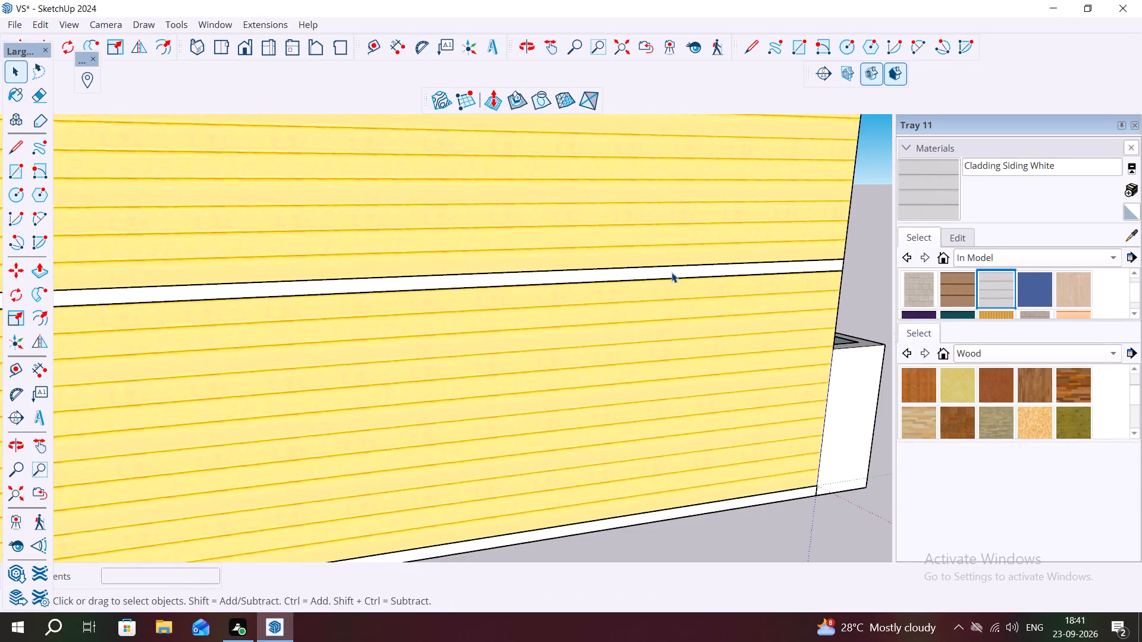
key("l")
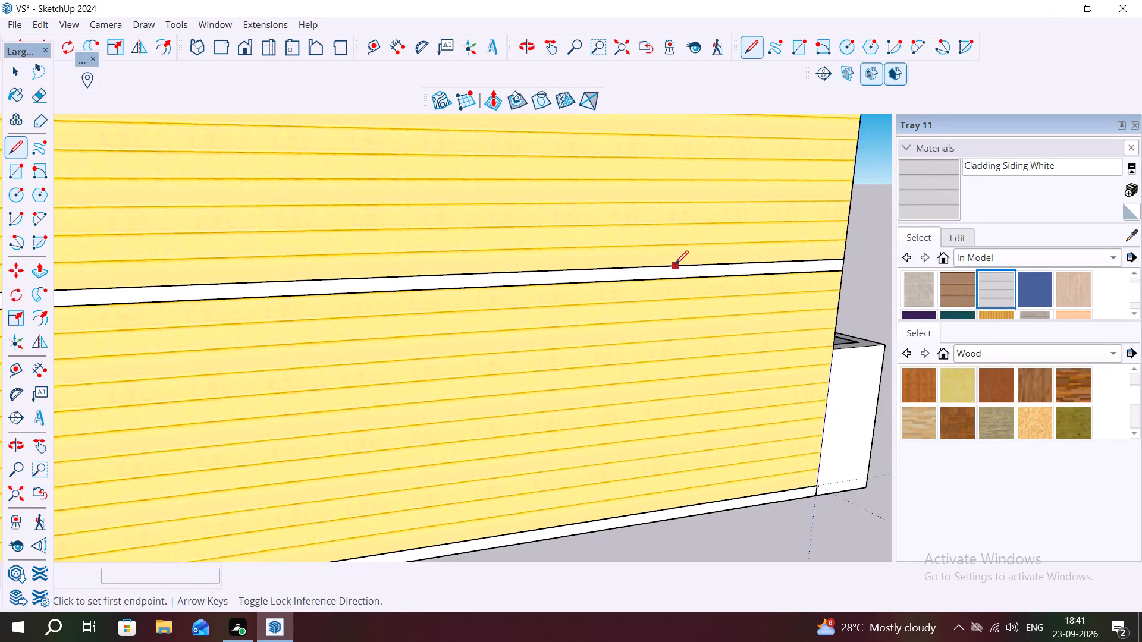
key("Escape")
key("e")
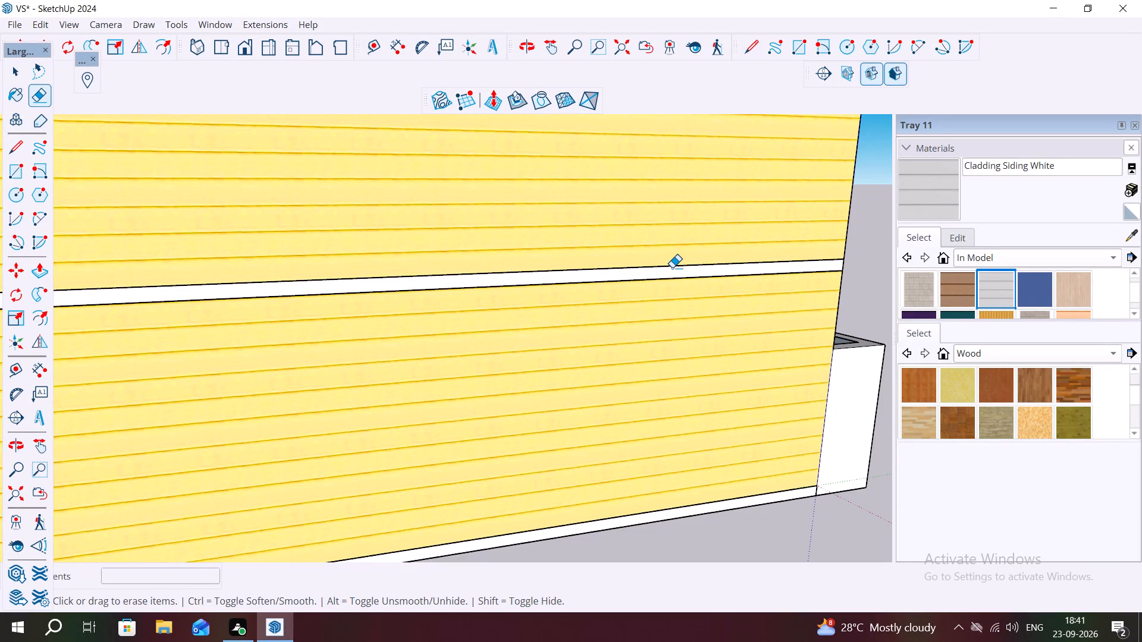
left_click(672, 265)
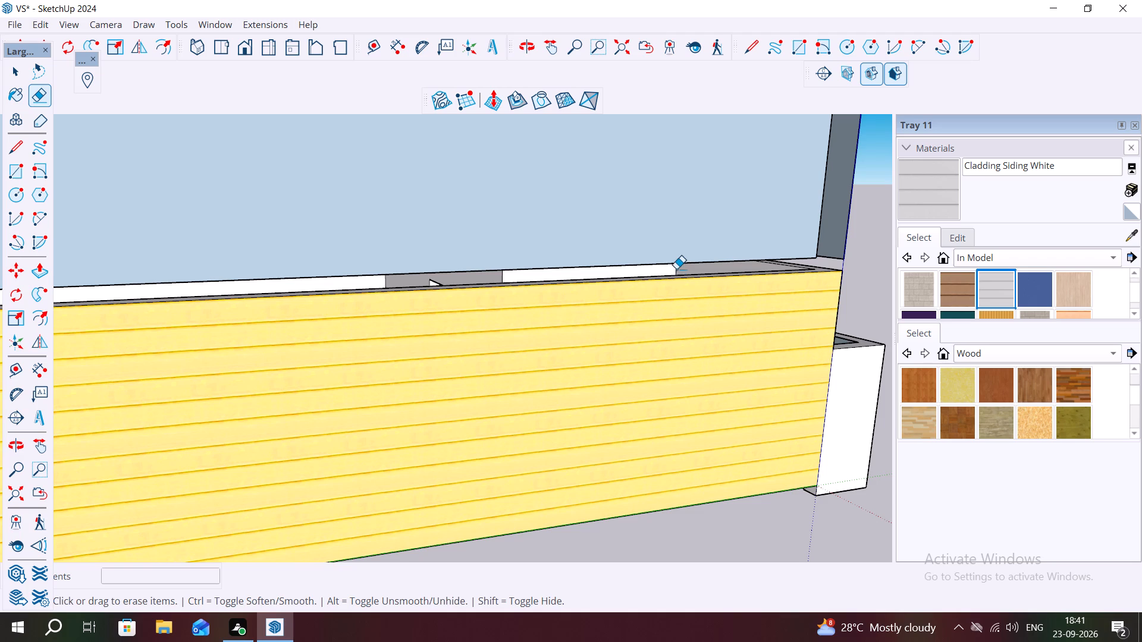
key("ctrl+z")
Examine the house and its enclosing porch wall from the sides and the front.
scroll(684, 270, "down", 3)
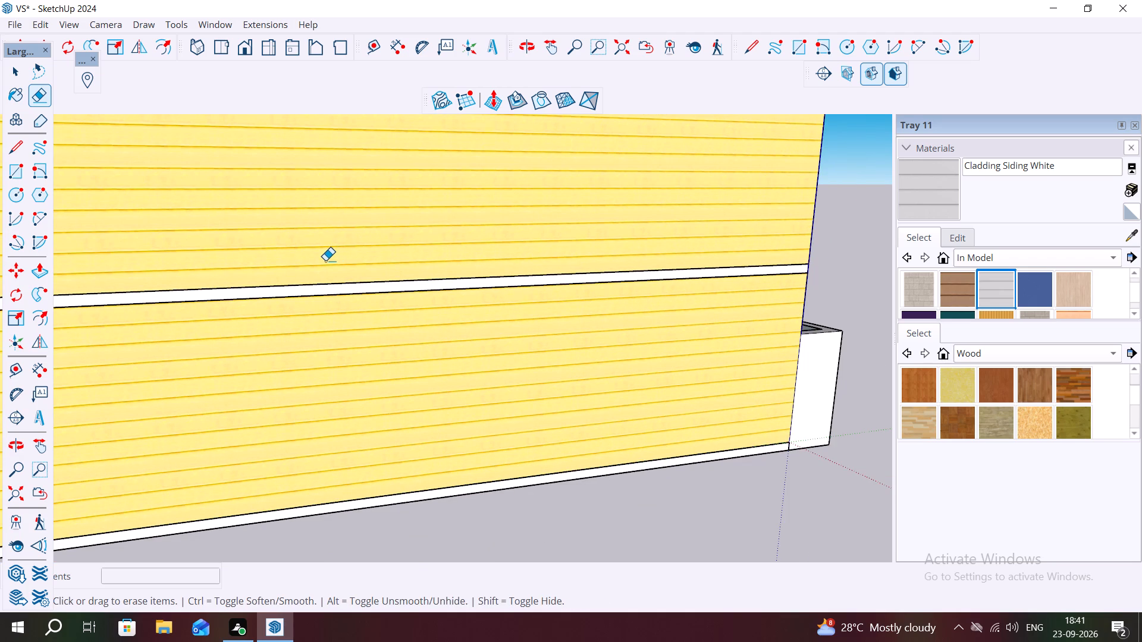
scroll(331, 262, "down", 11)
scroll(436, 328, "down", 2)
middle_click_drag(456, 357, 351, 355)
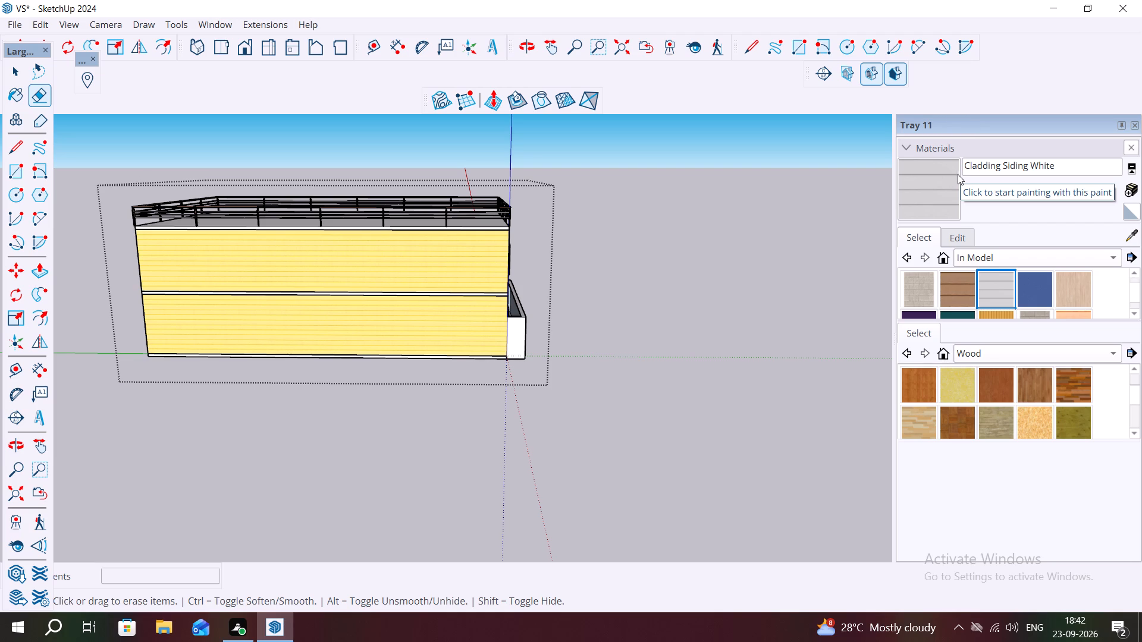
middle_click_drag(645, 358, 557, 371)
middle_click_drag(575, 291, 413, 270)
middle_click_drag(779, 347, 410, 332)
middle_click_drag(442, 348, 469, 355)
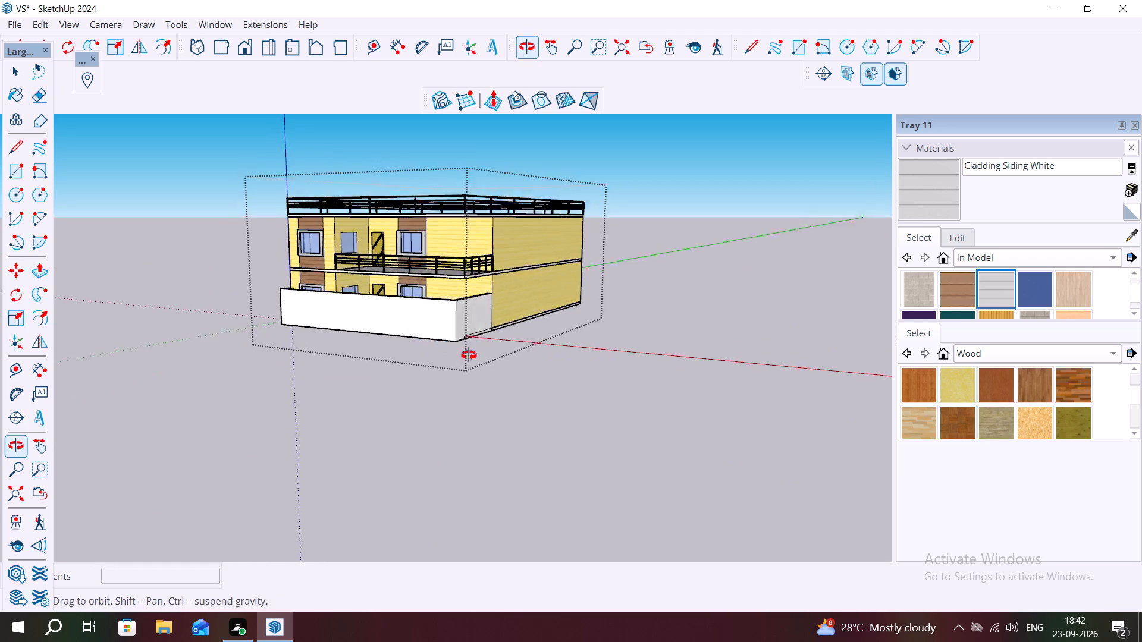
middle_click_drag(469, 355, 517, 376)
scroll(384, 358, "up", 2)
middle_click_drag(417, 362, 489, 398)
scroll(427, 279, "up", 2)
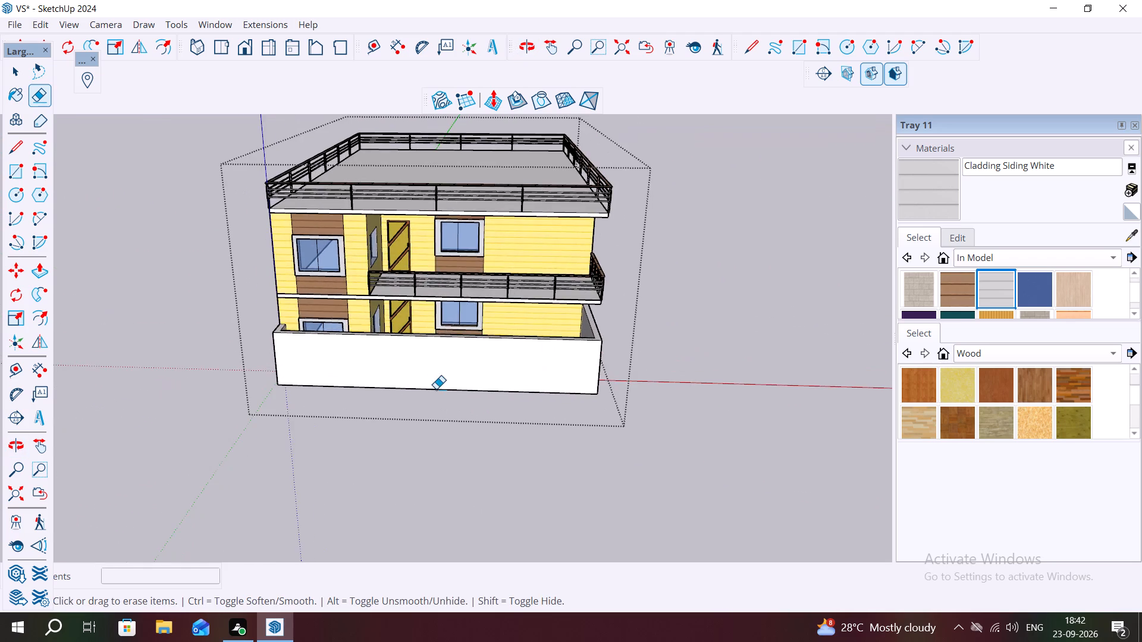
scroll(436, 385, "up", 2)
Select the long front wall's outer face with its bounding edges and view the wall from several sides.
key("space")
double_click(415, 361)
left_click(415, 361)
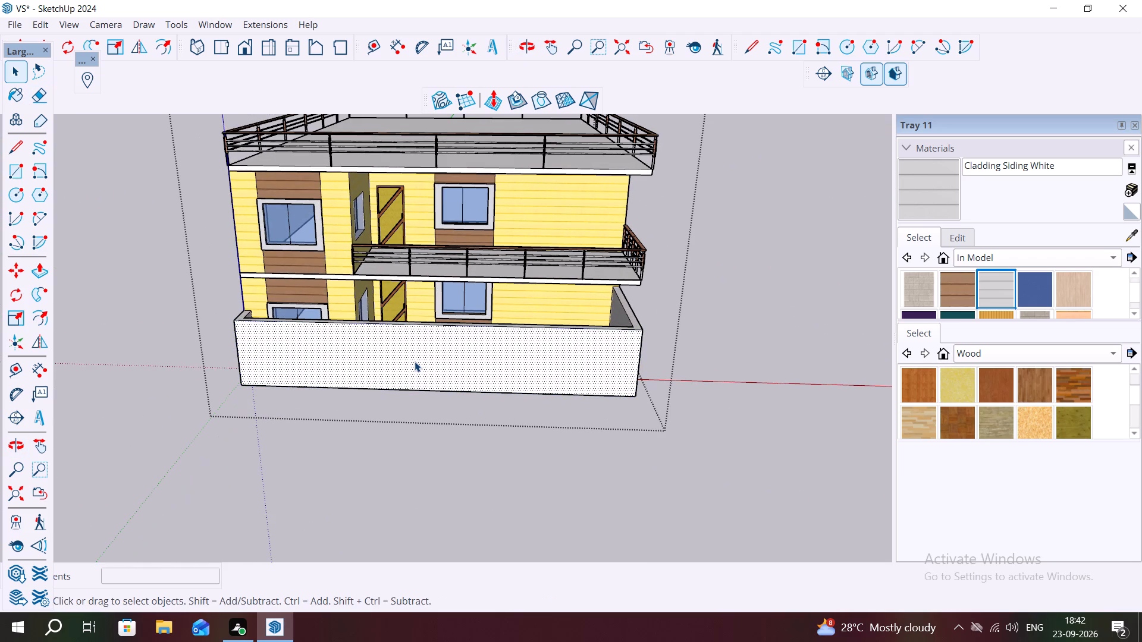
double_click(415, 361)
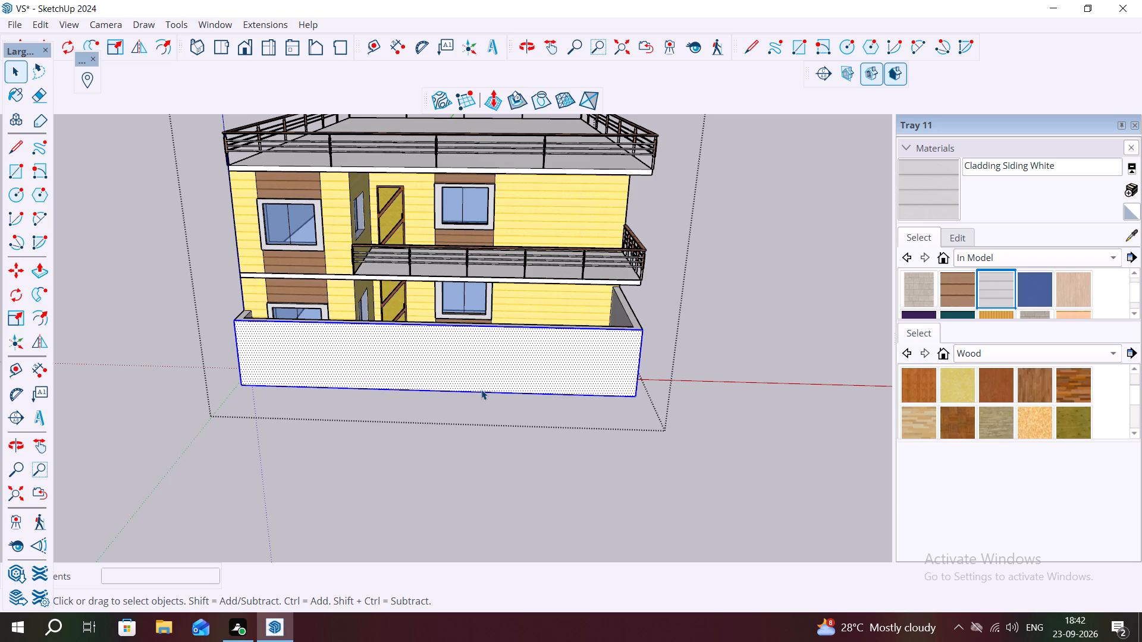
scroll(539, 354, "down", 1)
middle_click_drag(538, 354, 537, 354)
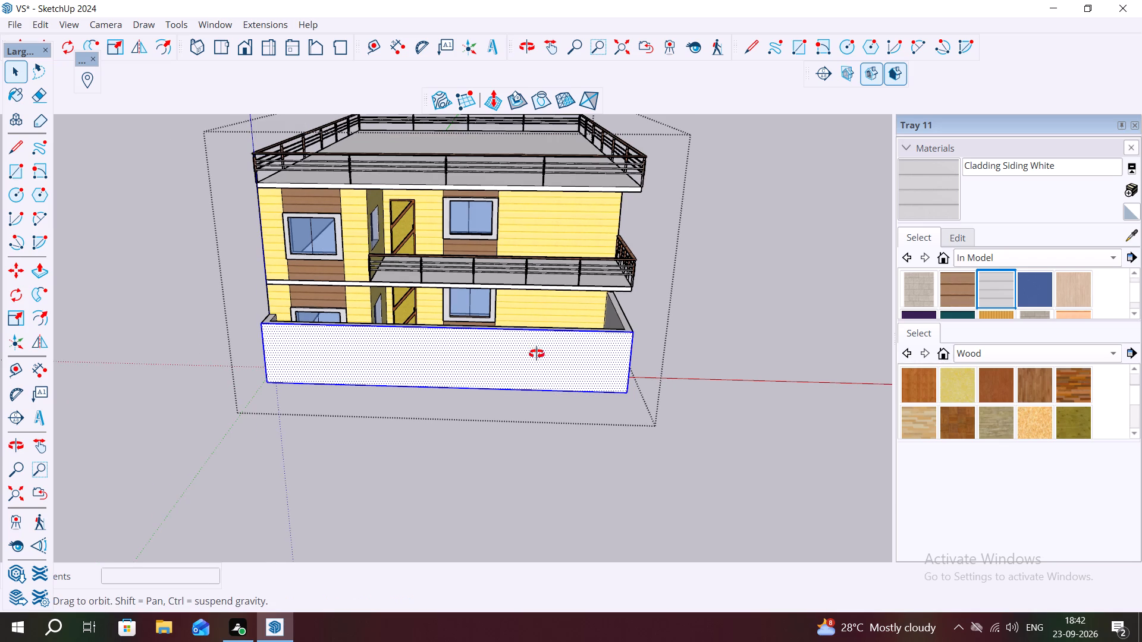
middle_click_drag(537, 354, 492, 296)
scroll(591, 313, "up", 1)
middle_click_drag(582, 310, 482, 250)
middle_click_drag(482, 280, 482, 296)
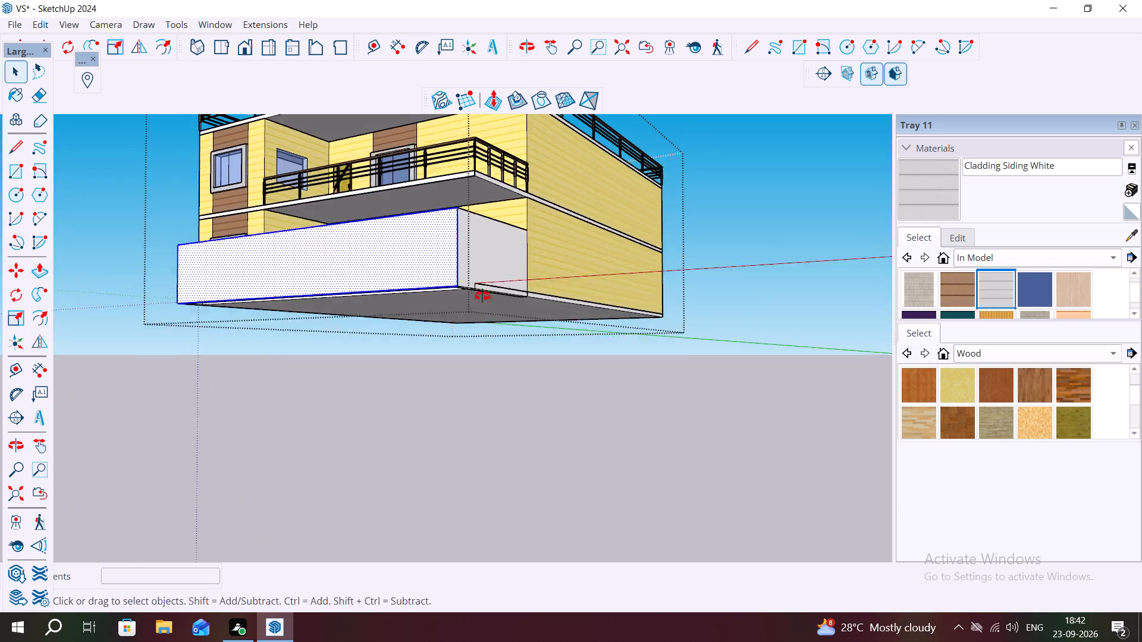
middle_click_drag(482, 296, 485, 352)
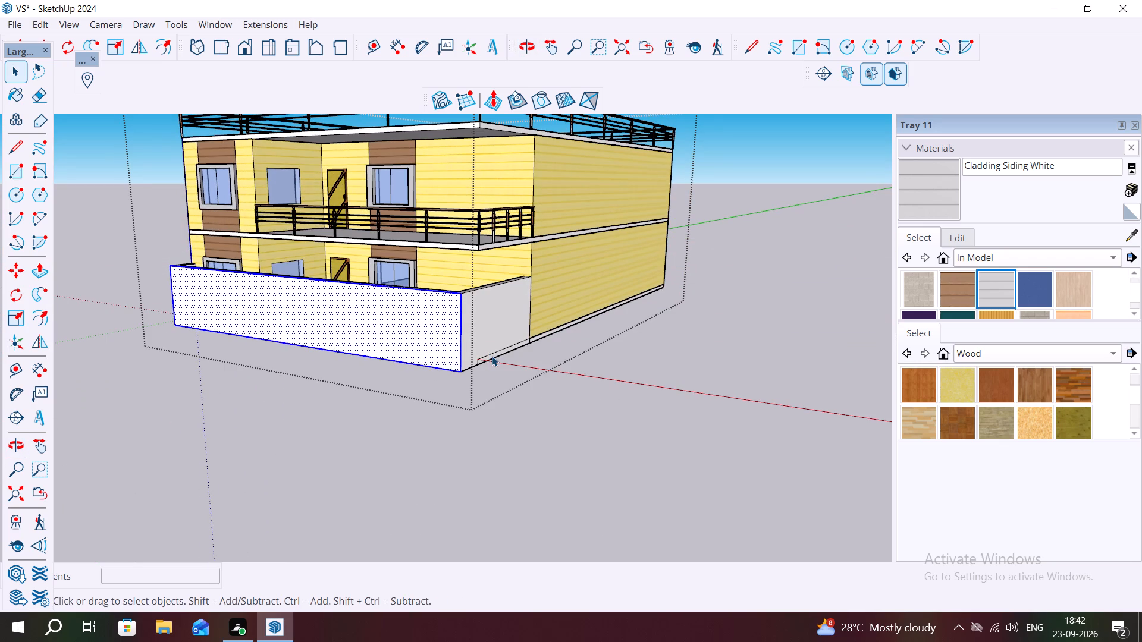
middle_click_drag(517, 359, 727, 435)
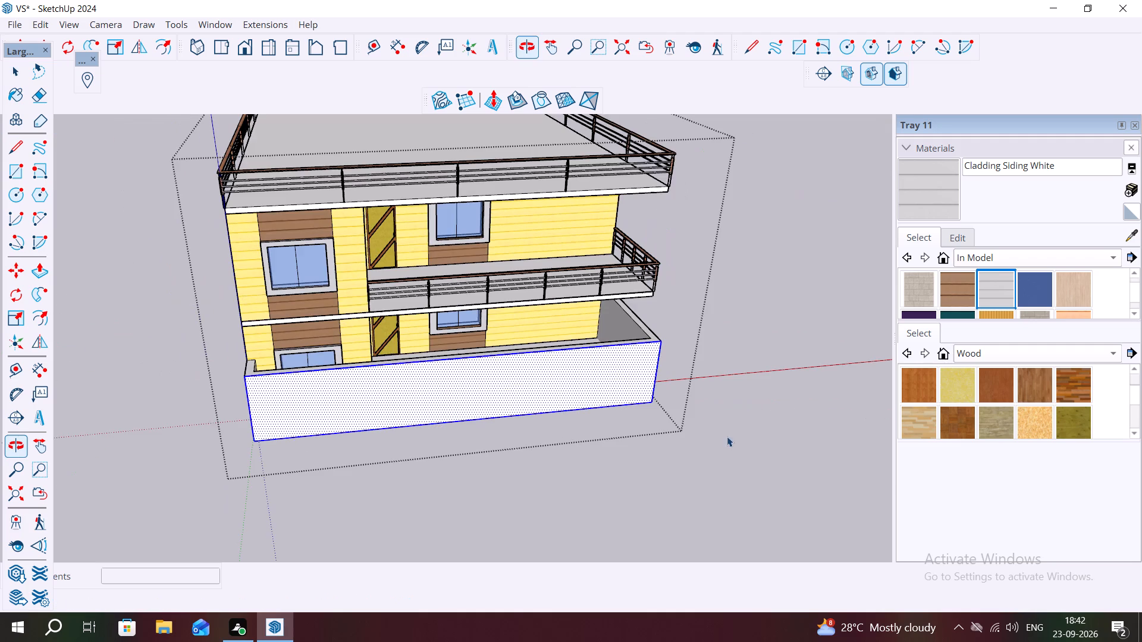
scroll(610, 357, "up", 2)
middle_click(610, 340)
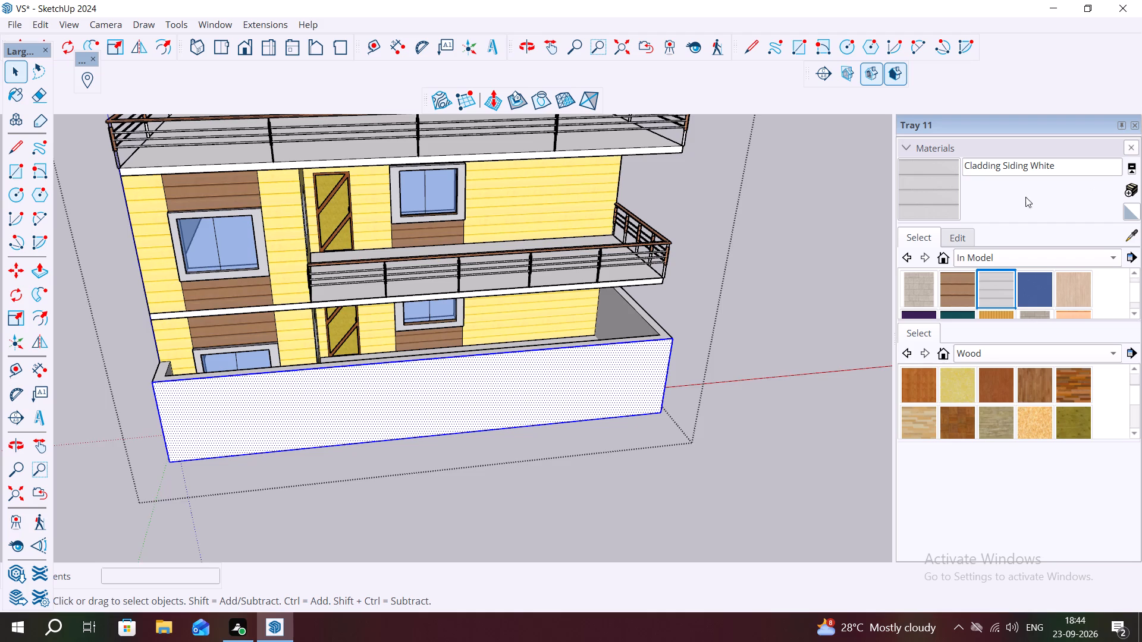
Clear the selection and leave the house group's editing mode.
key("Escape")
key("space")
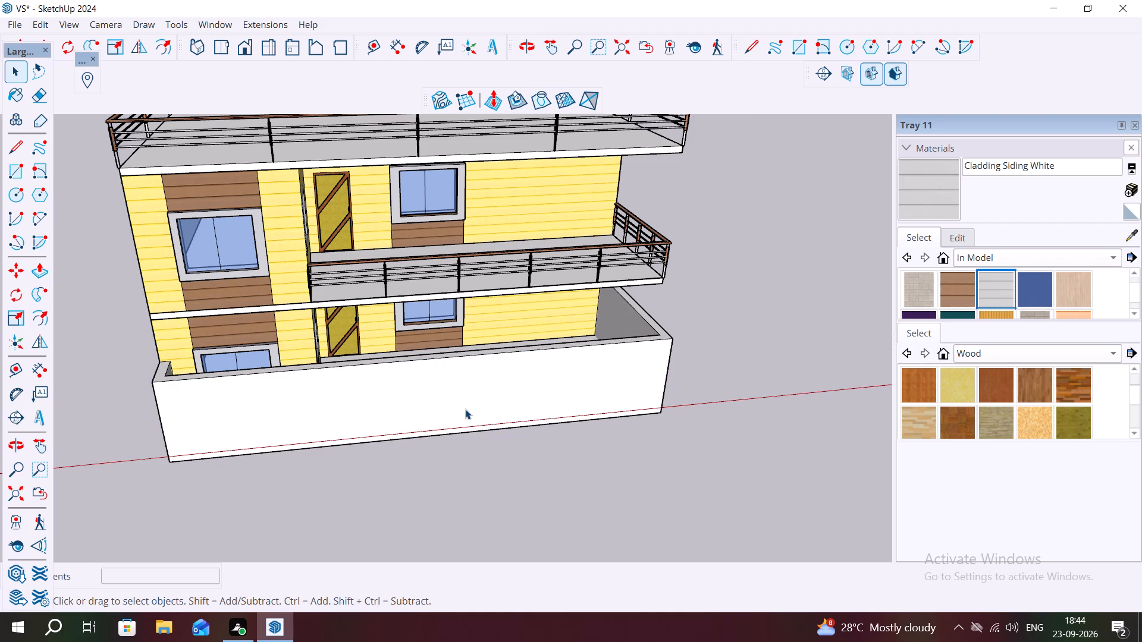
Draw a rectangle about 18' 9" by 4' 3" on the long front wall's outer face, near the corner below the wide window.
scroll(439, 430, "down", 2)
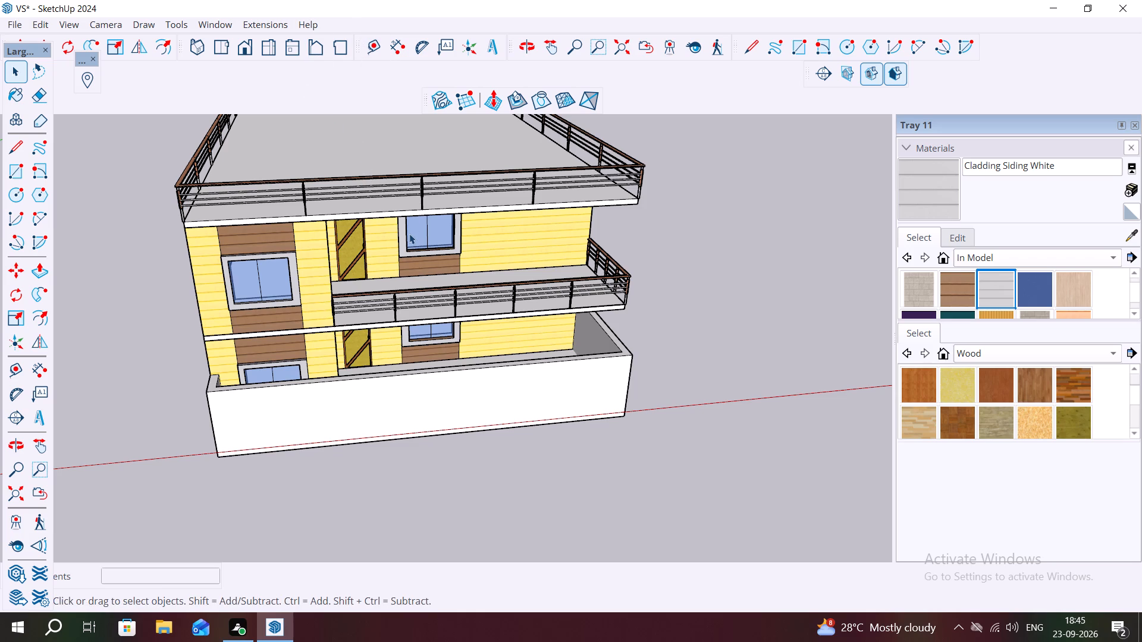
scroll(412, 226, "down", 1)
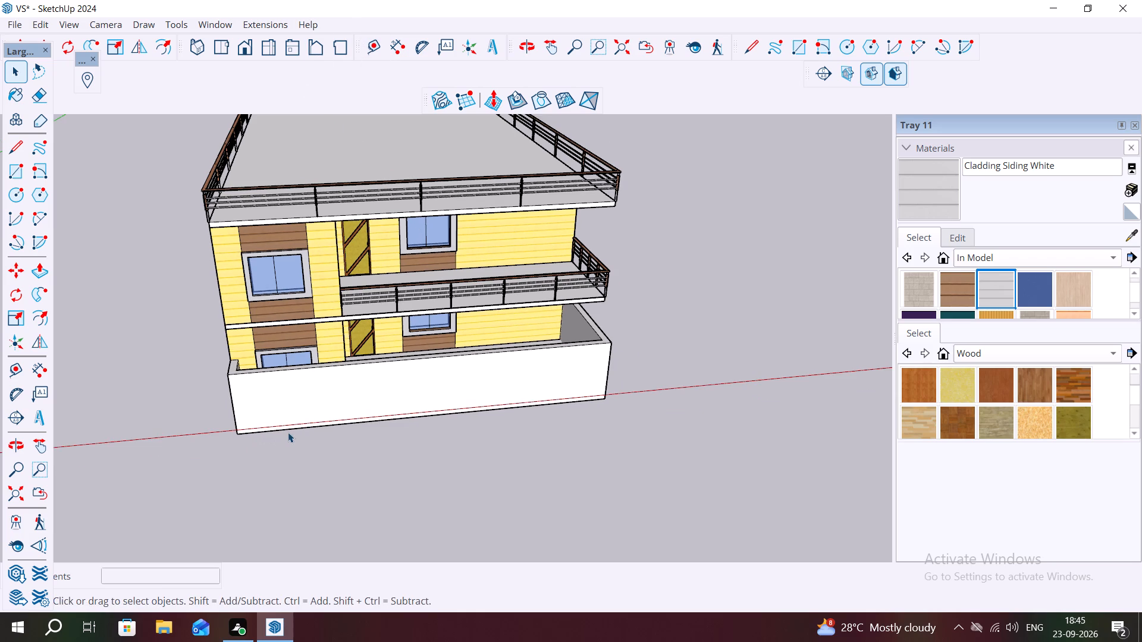
scroll(275, 442, "up", 2)
scroll(232, 414, "up", 2)
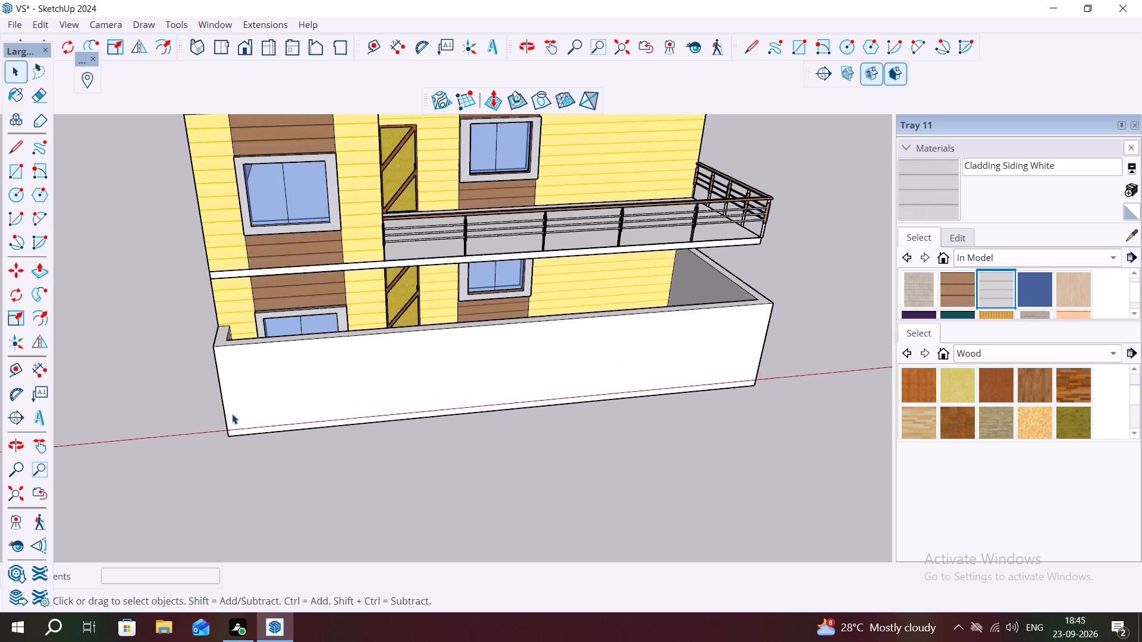
middle_click_drag(230, 404, 217, 363)
type("REC")
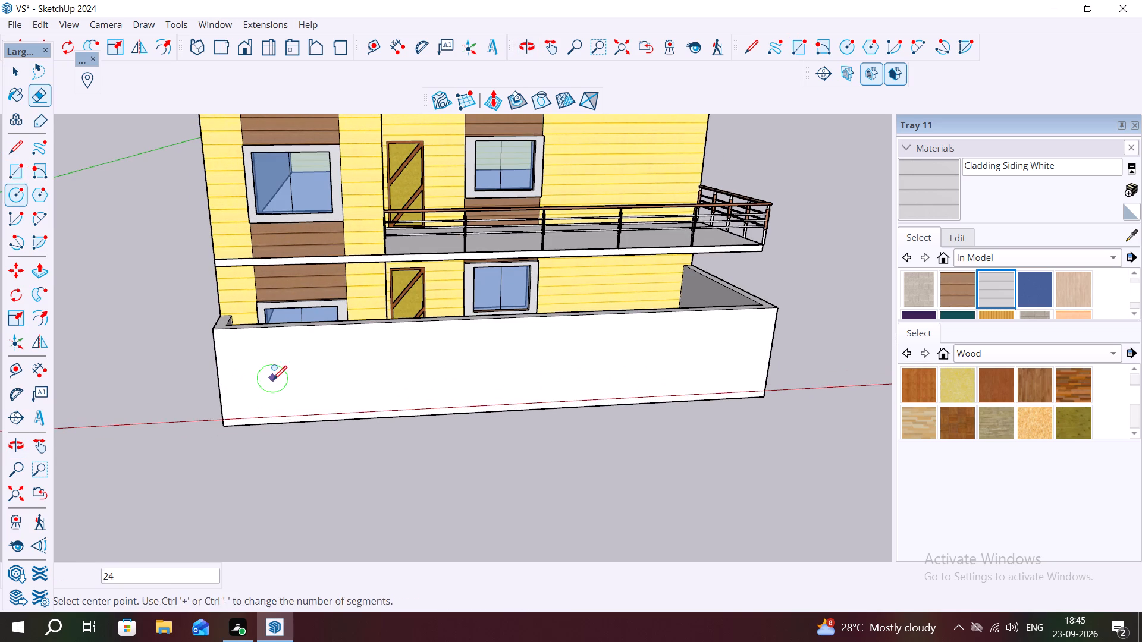
key("space")
key("r")
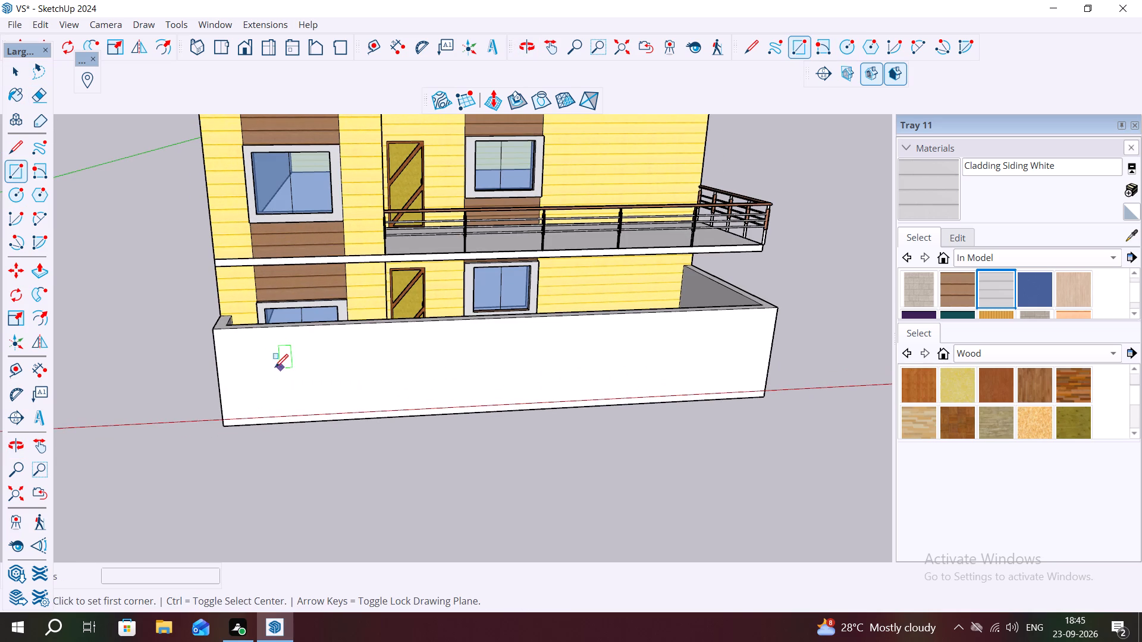
left_click(231, 348)
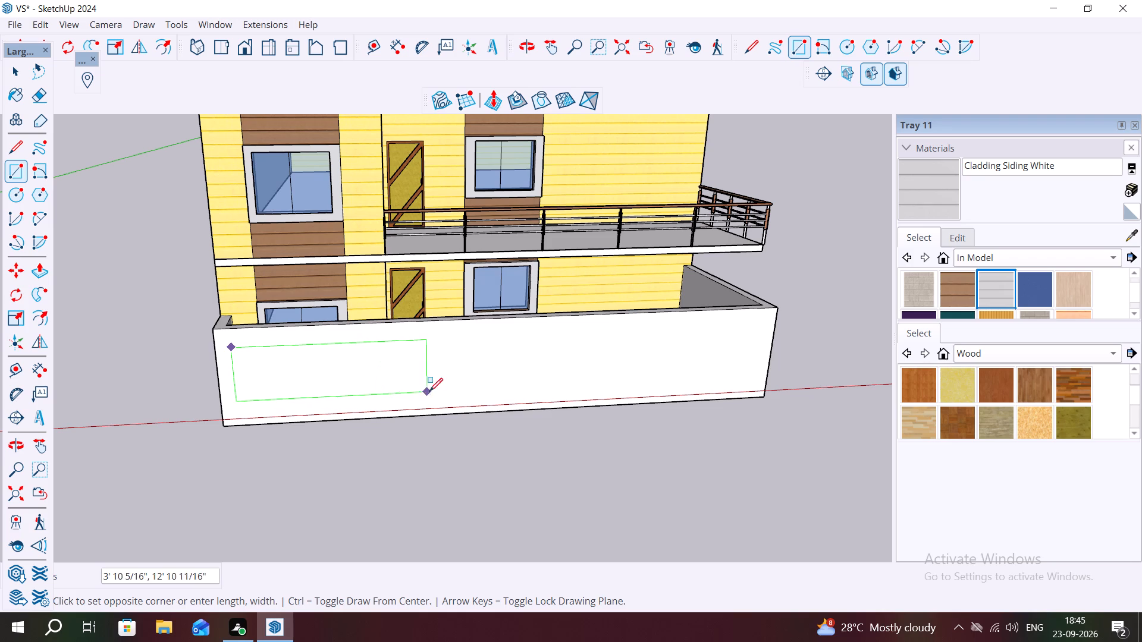
left_click(508, 393)
key("space")
left_click(370, 372)
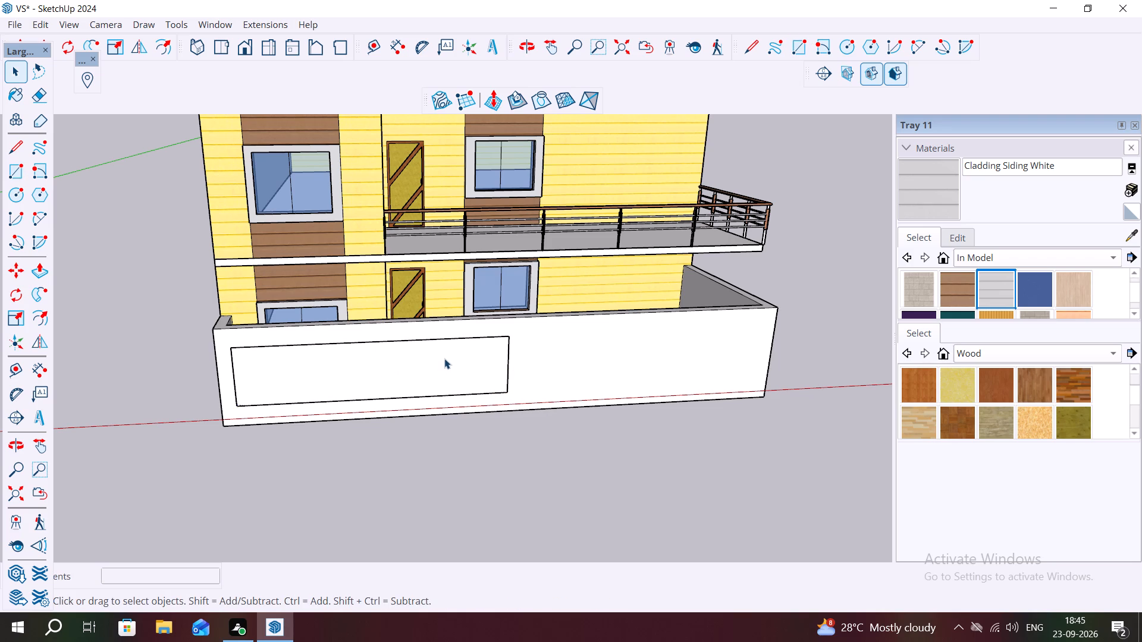
Mark off a section about 3' wide by 4' 3" high at the rectangle's end farthest from the wall corner, using another rectangle.
key("r")
left_click(507, 338)
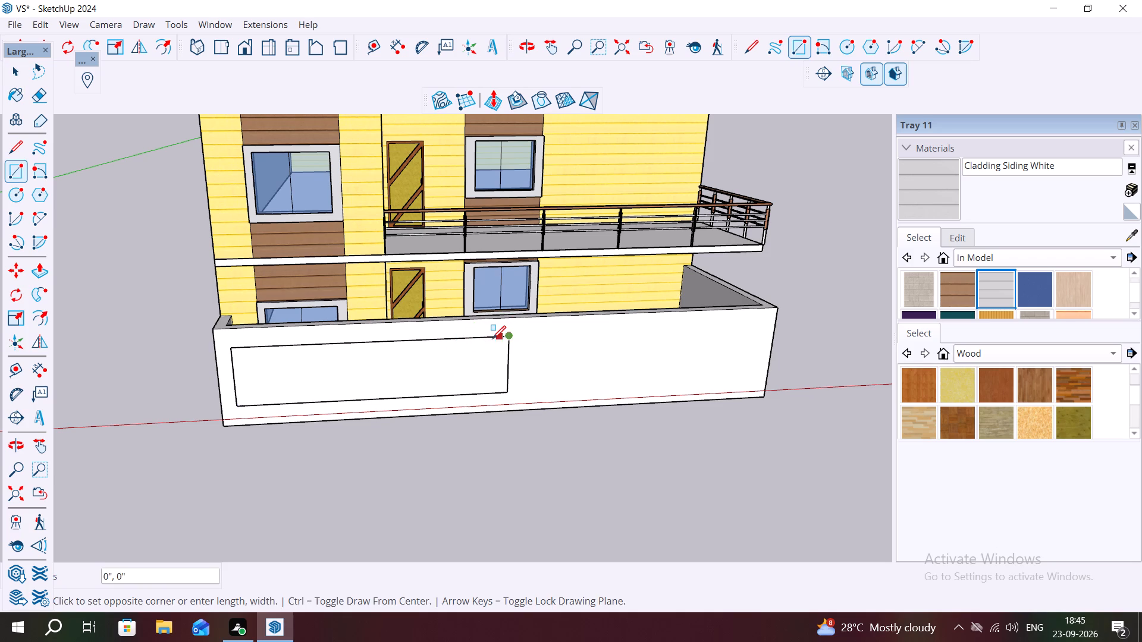
left_click(465, 392)
key("space")
left_click(372, 376)
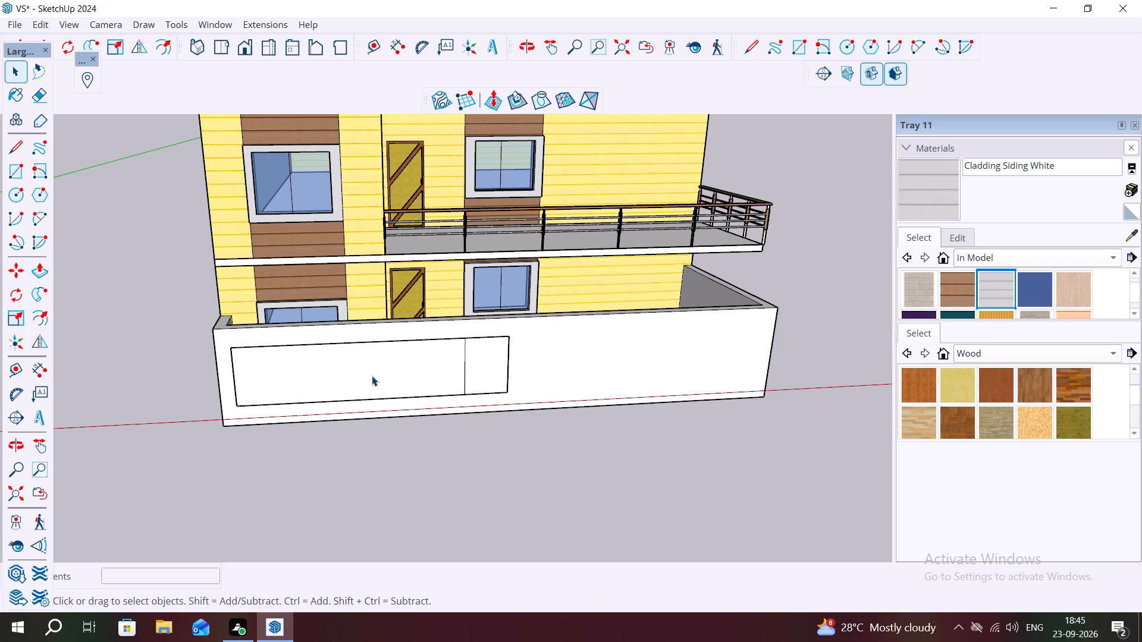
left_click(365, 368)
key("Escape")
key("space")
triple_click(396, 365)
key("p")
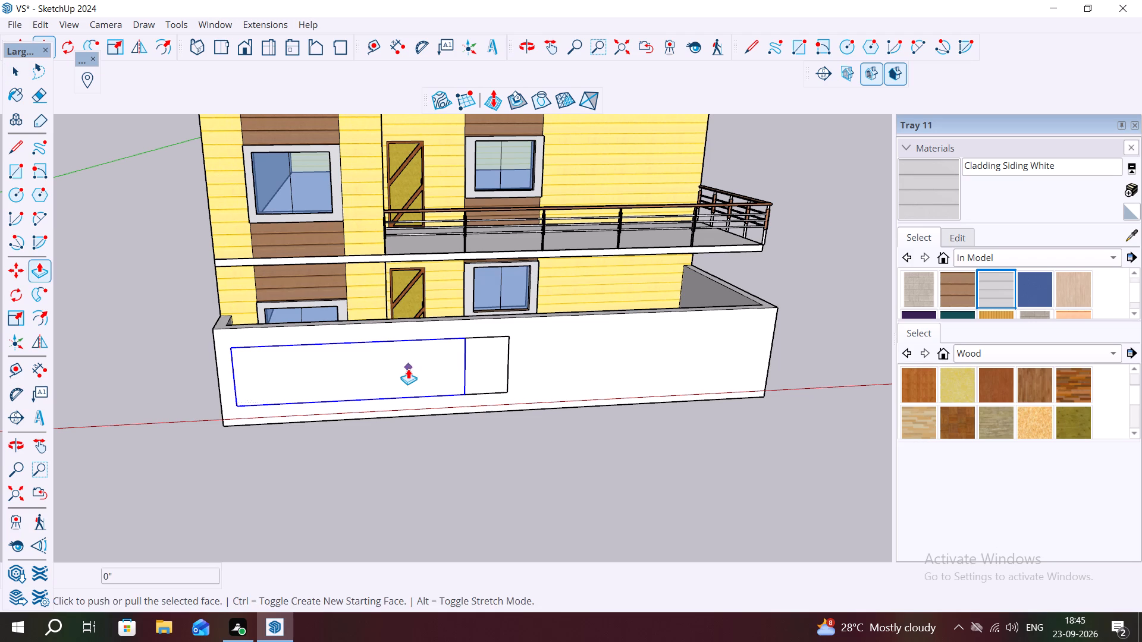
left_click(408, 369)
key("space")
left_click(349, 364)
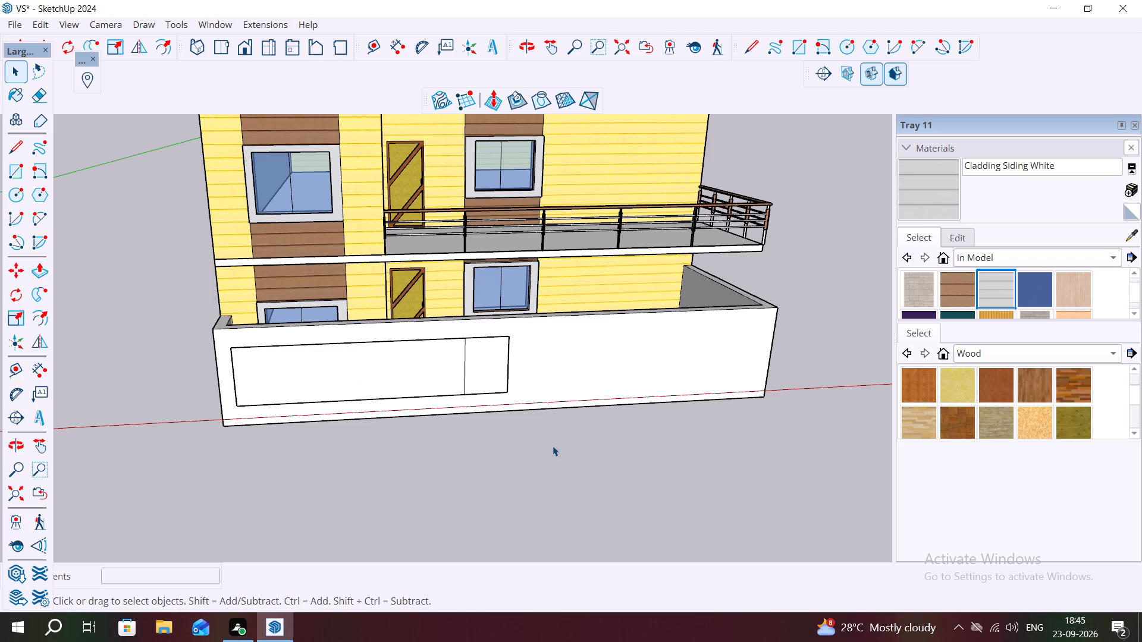
Push/Pull the larger section of the divided rectangle on the front wall by about 4'.
left_click(553, 446)
triple_click(371, 383)
left_click(372, 381)
triple_click(372, 381)
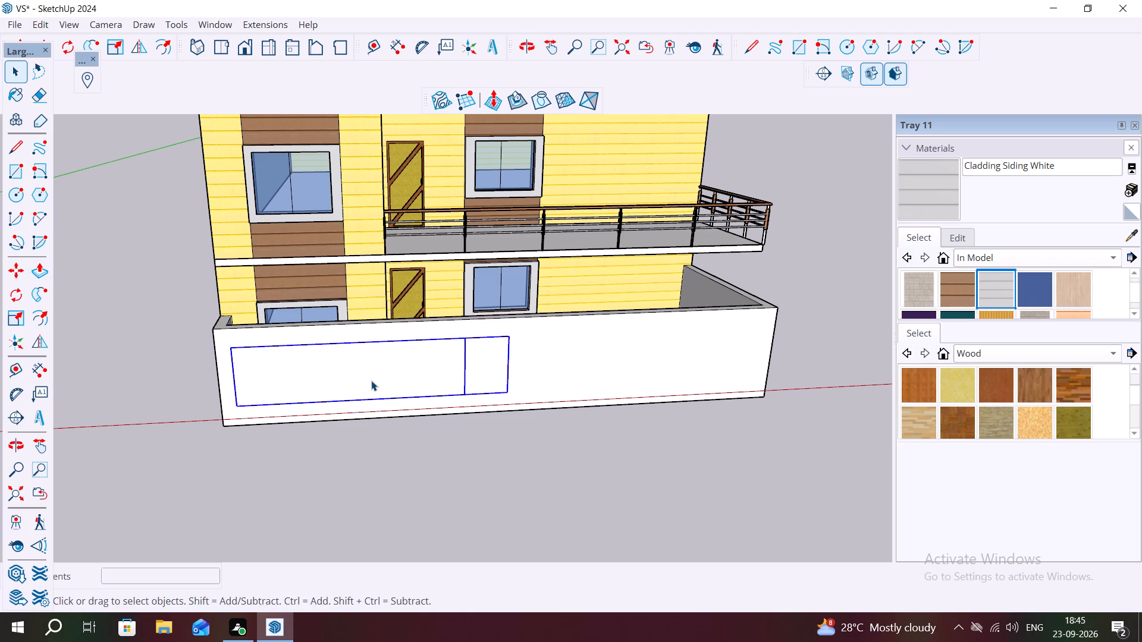
key("Escape")
key("space")
triple_click(379, 371)
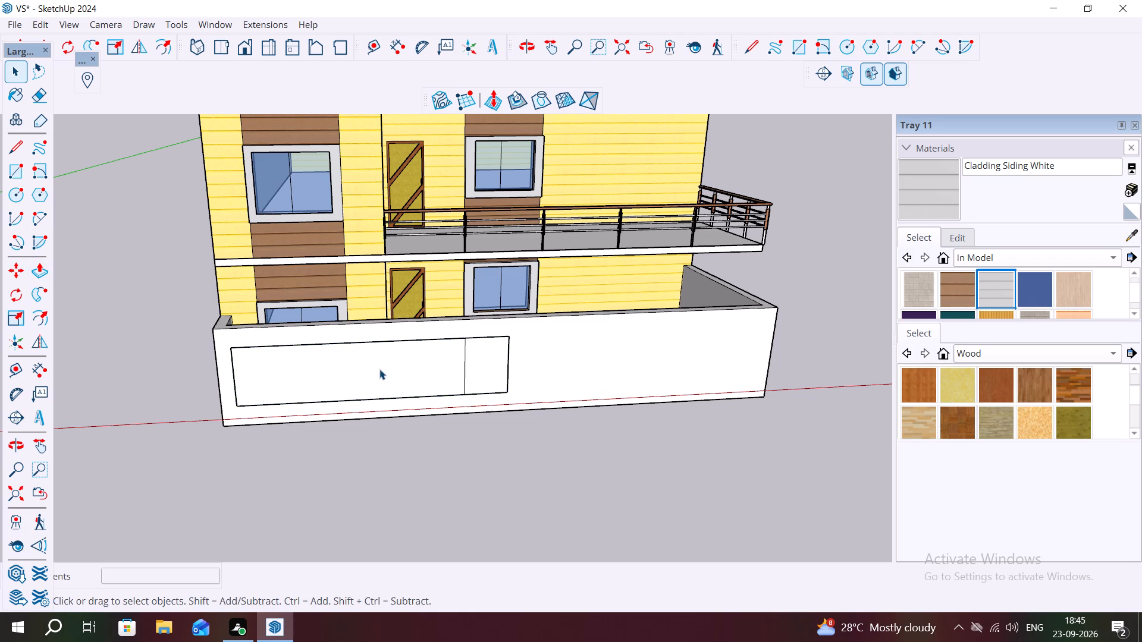
left_click(379, 368)
left_click(387, 369)
left_click(411, 369)
key("p")
left_click_drag(407, 380, 407, 353)
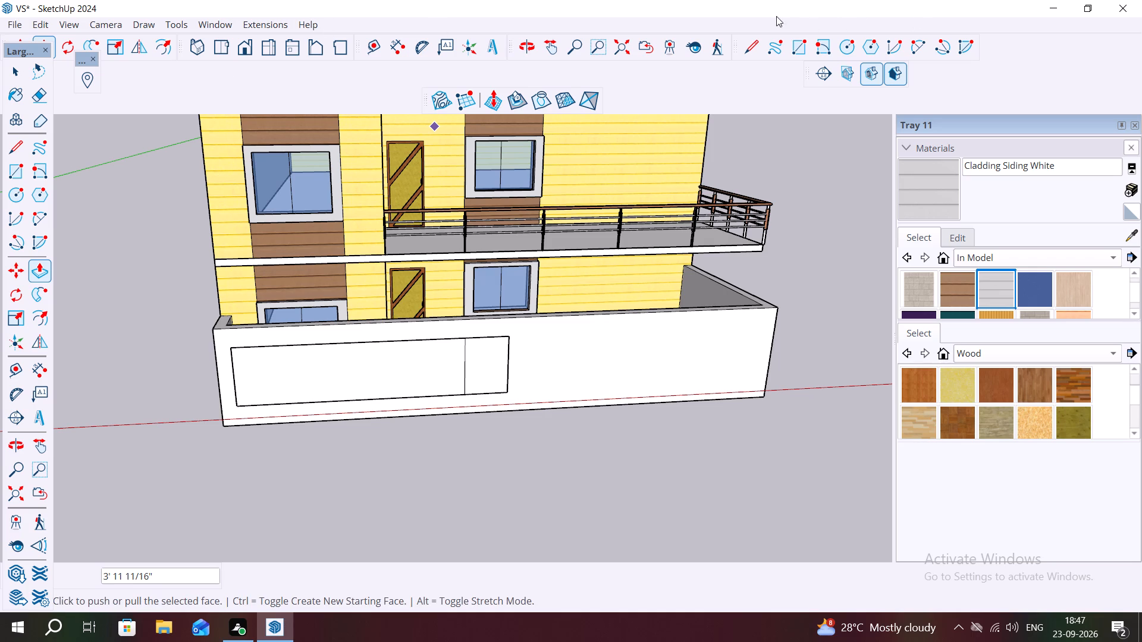
key("Escape")
key("space")
Open the wall's group for editing and push the long front wall's outer face inward about 8 13/16".
triple_click(392, 360)
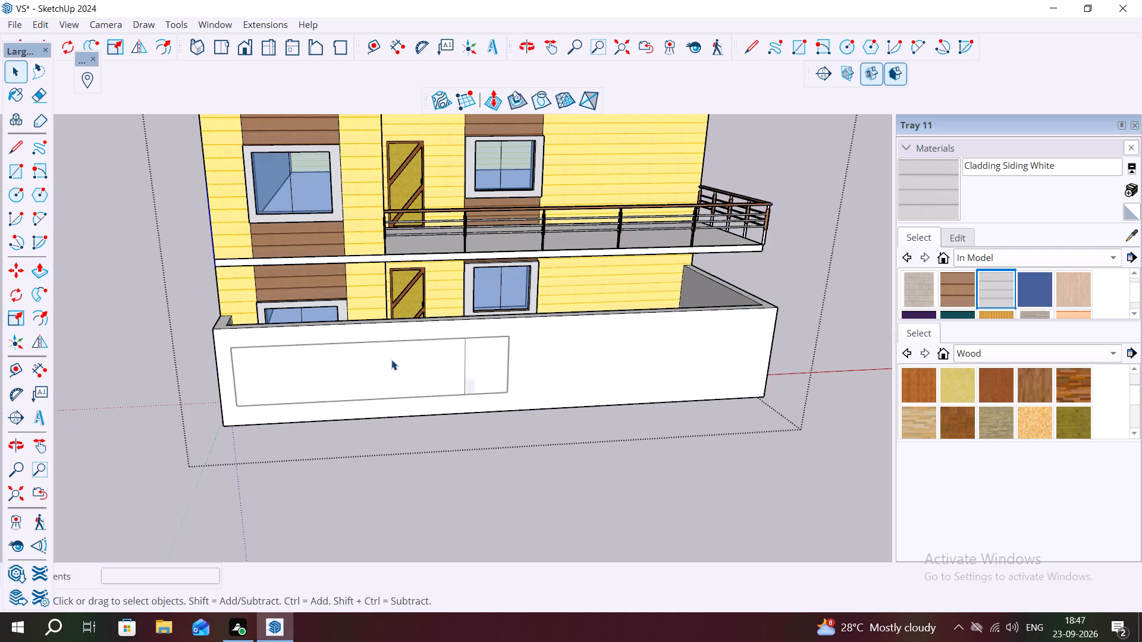
middle_click_drag(390, 360, 369, 319)
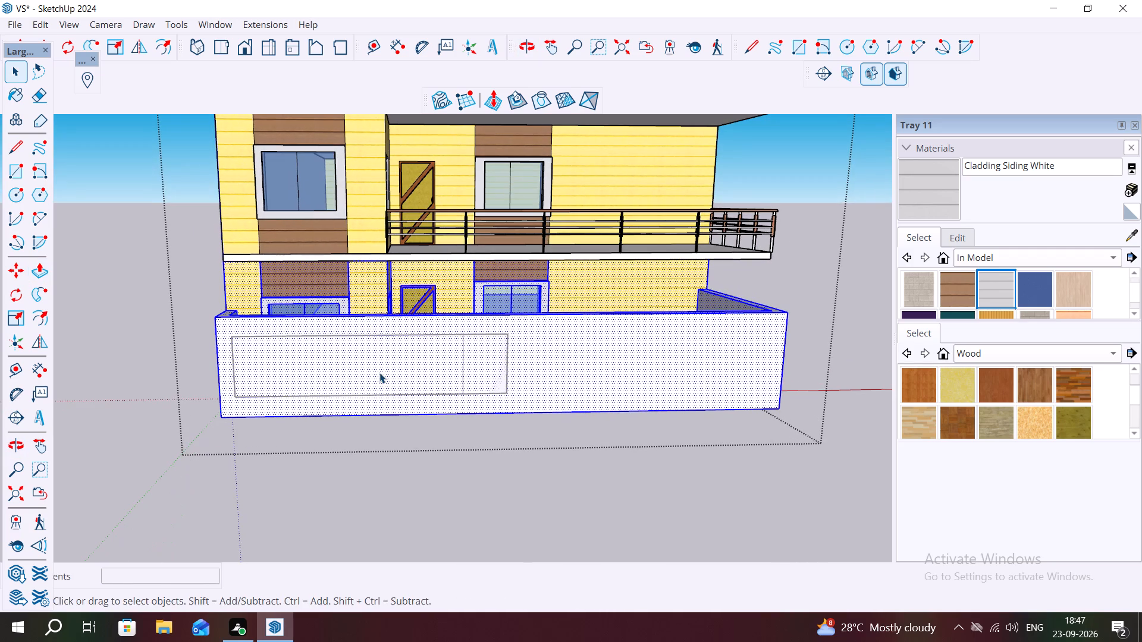
key("p")
left_click(378, 369)
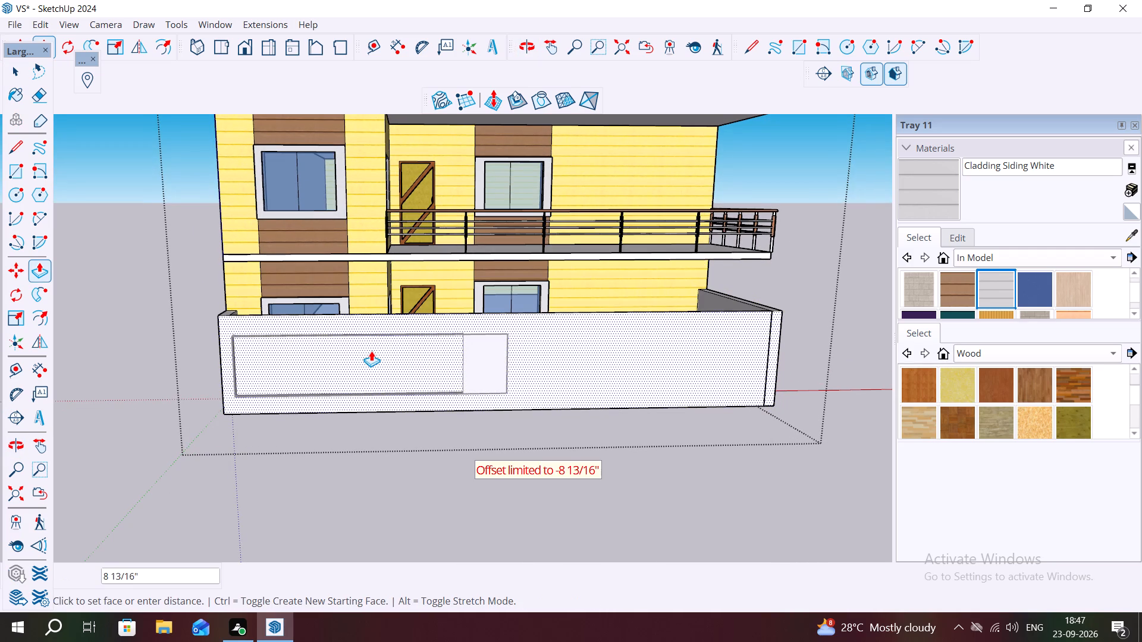
left_click(371, 351)
key("space")
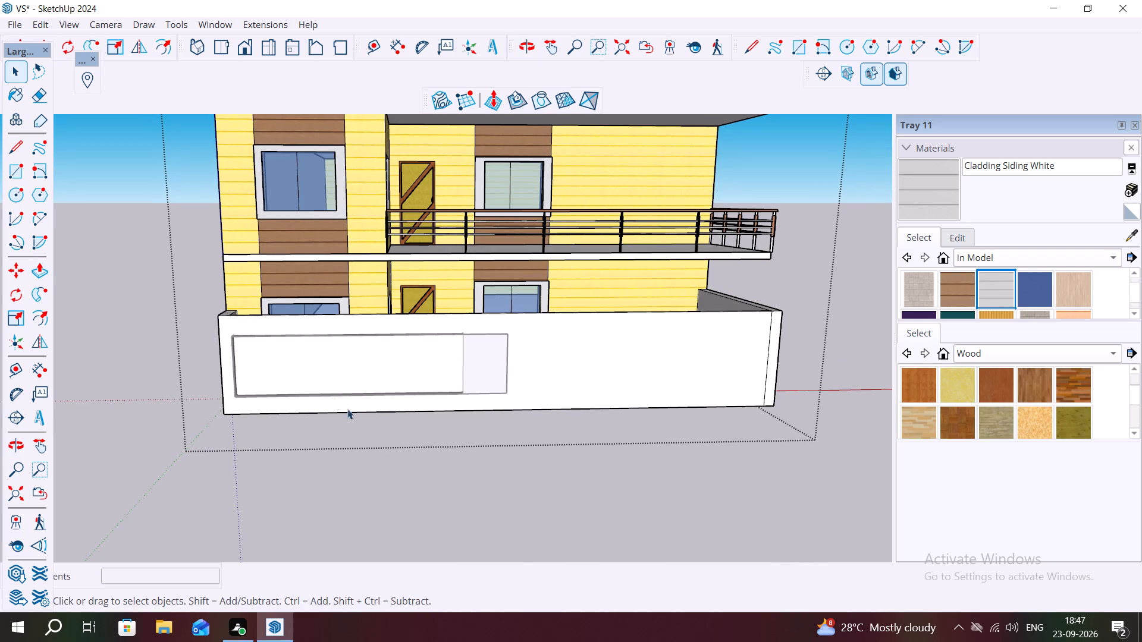
Draw a rectangle about 4' 9" by 4' 3" inside the recessed panel, at its end nearest the wall corner.
middle_click_drag(302, 377, 309, 324)
scroll(253, 354, "up", 6)
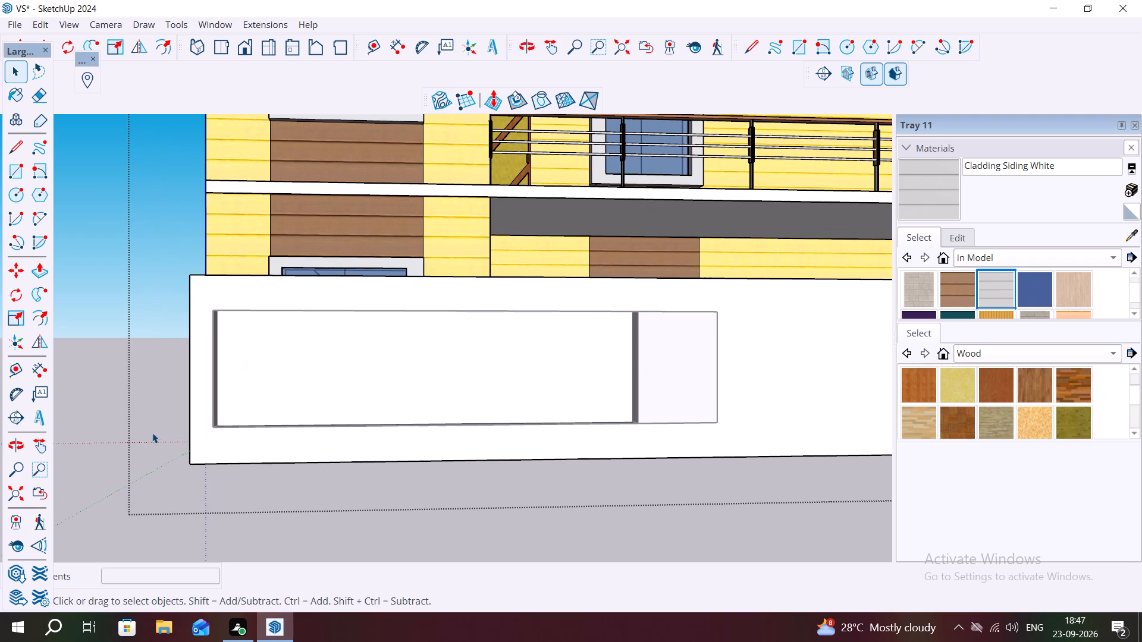
left_click(145, 430)
scroll(486, 405, "down", 3)
middle_click_drag(552, 372, 591, 382)
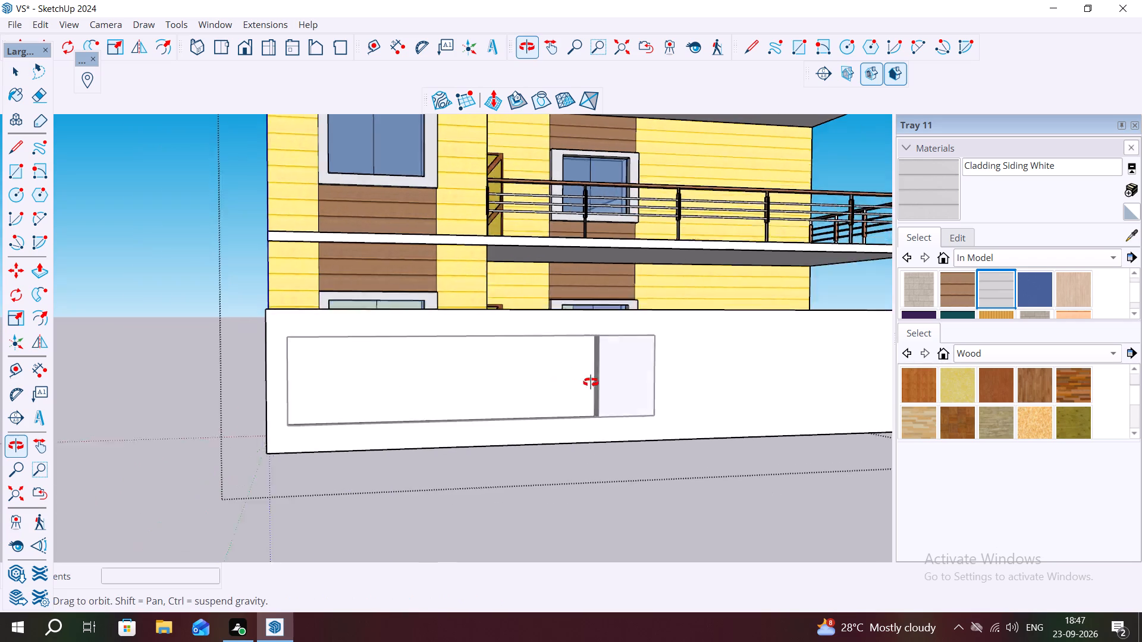
middle_click_drag(591, 382, 679, 432)
scroll(551, 381, "up", 3)
middle_click_drag(537, 374, 429, 349)
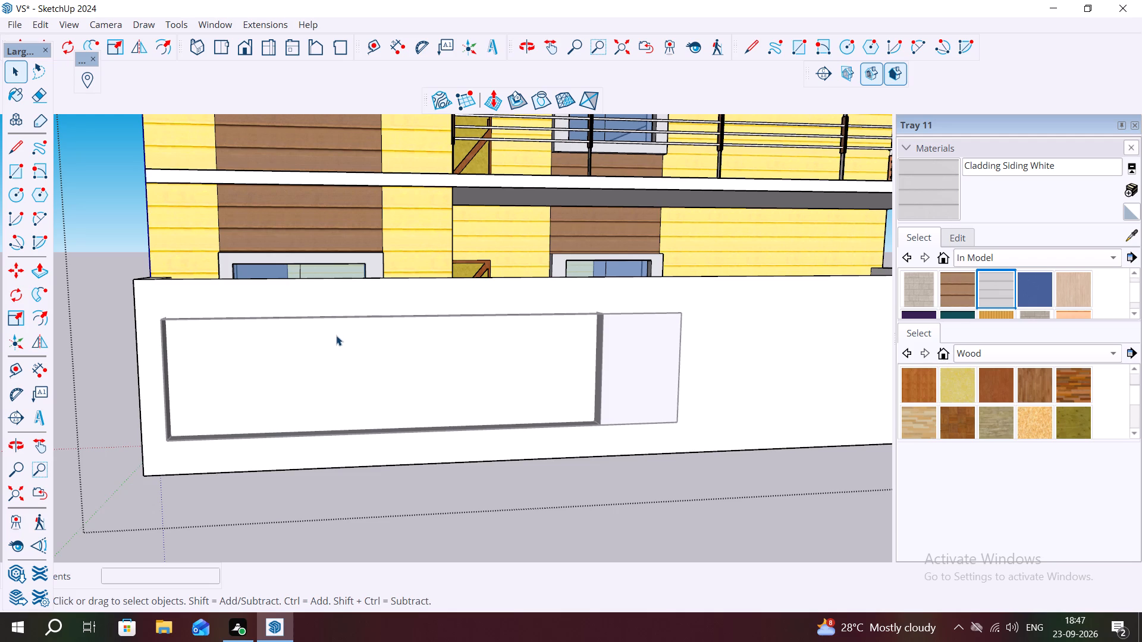
key("r")
middle_click_drag(313, 325, 352, 234)
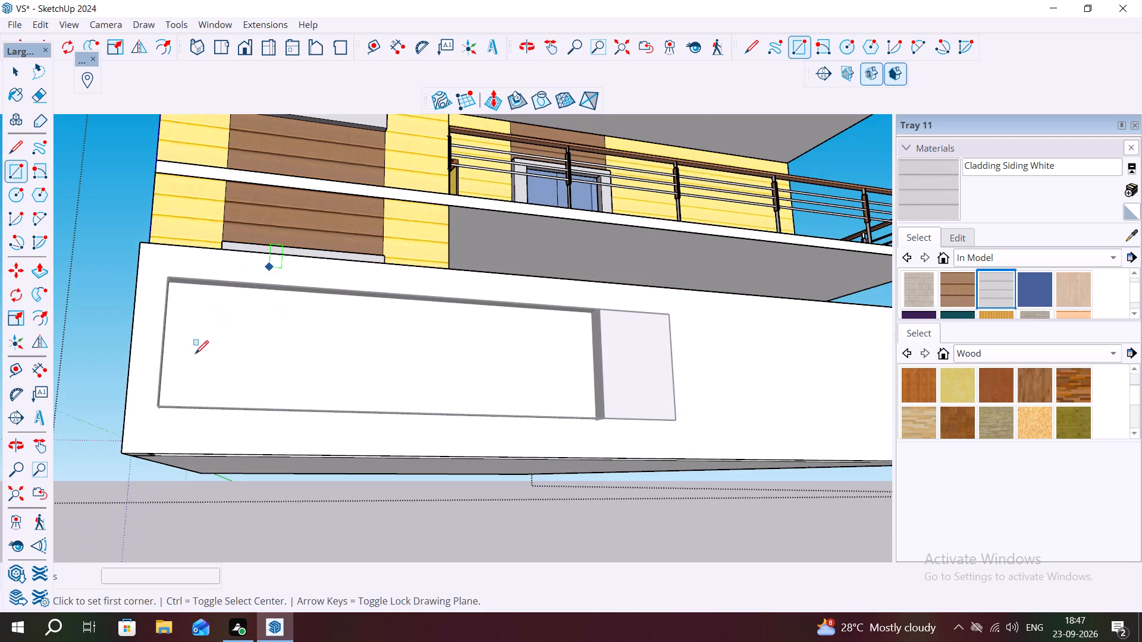
scroll(175, 297, "up", 6)
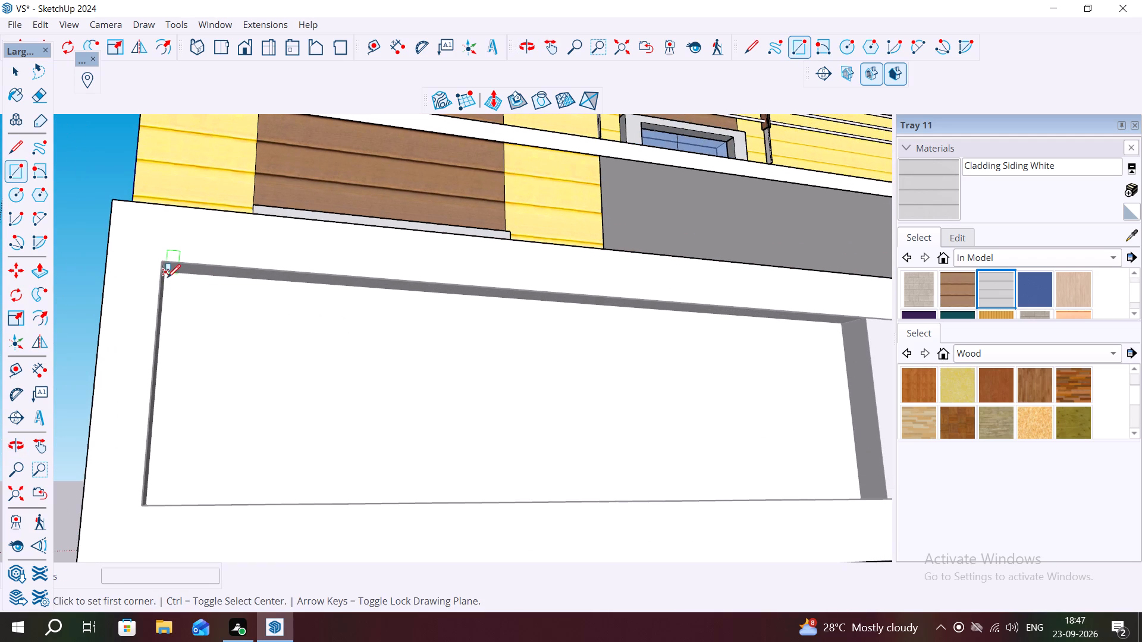
left_click(167, 278)
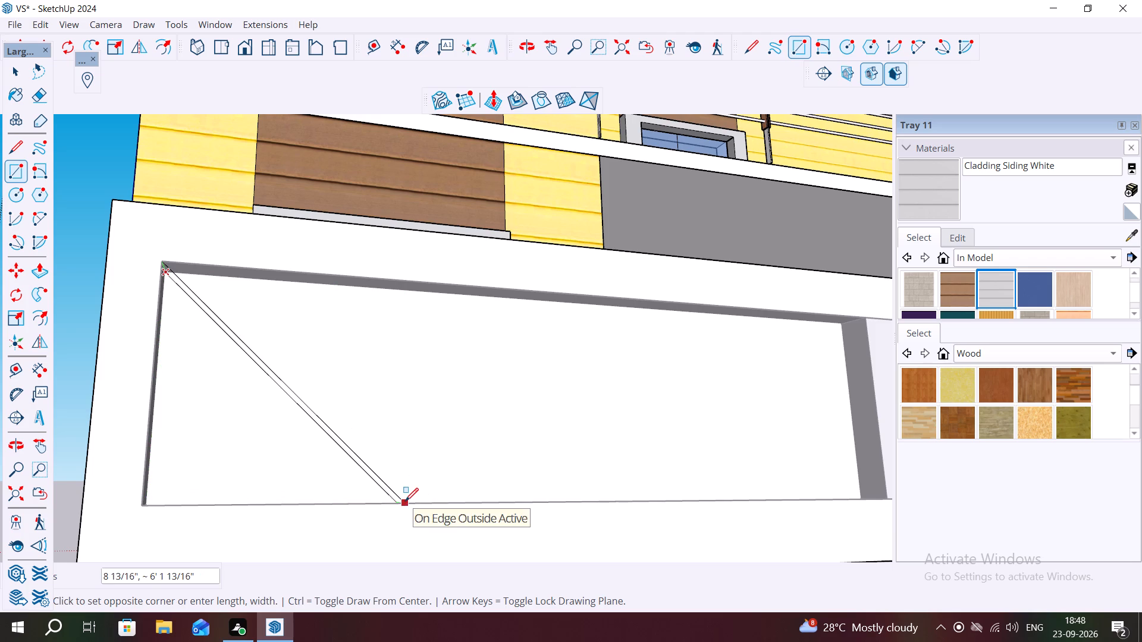
middle_click_drag(405, 501, 416, 550)
left_click(414, 520)
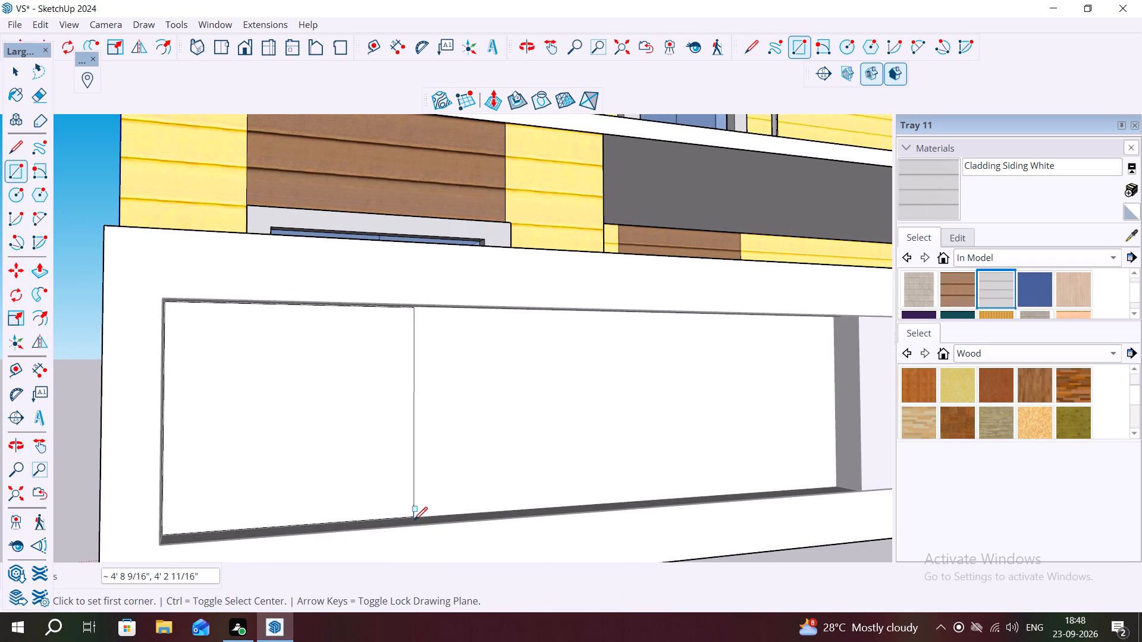
key("space")
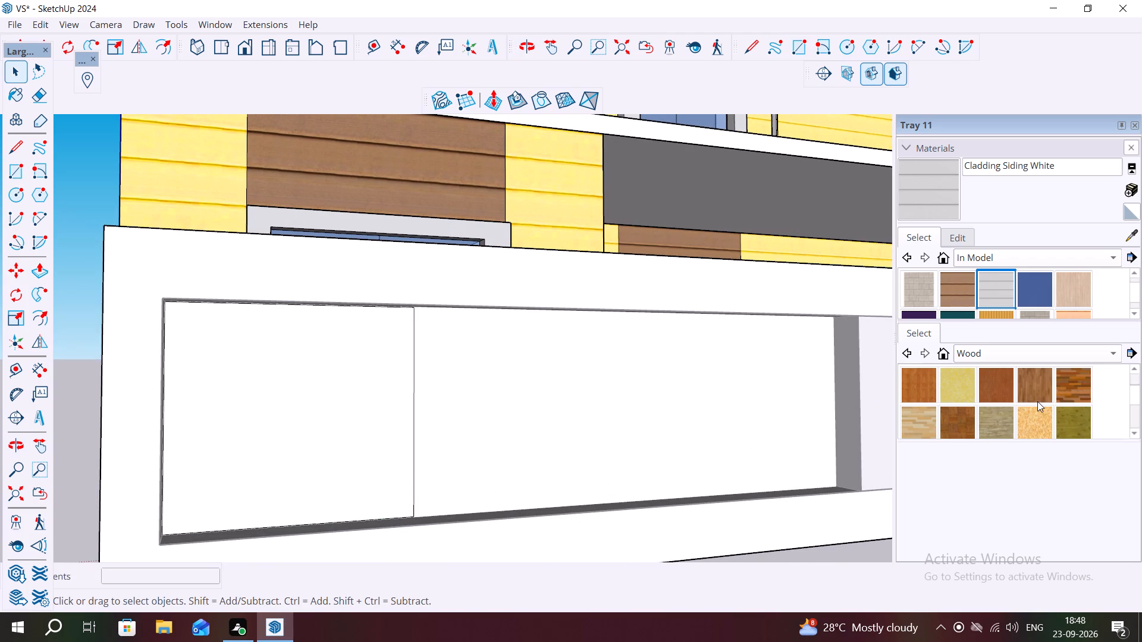
Paint the new rectangle in the recess with the in-model Brick Tumbled material.
scroll(1036, 401, "up", 5)
scroll(1003, 385, "down", 6)
scroll(985, 382, "up", 8)
scroll(1005, 294, "up", 3)
scroll(1002, 293, "down", 2)
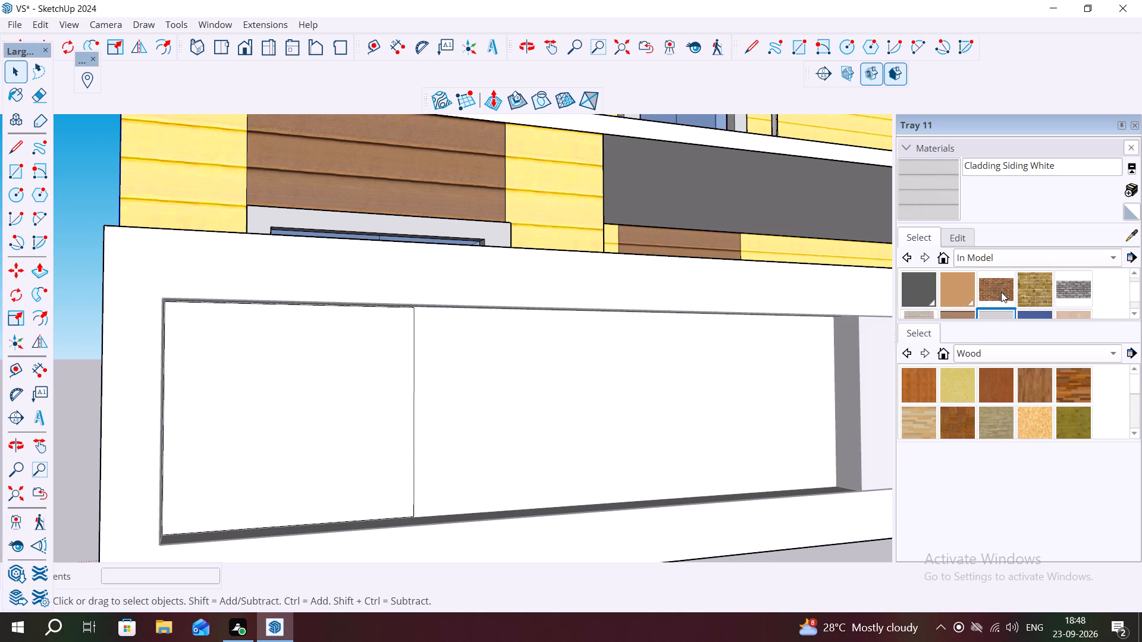
left_click(1074, 285)
left_click(315, 405)
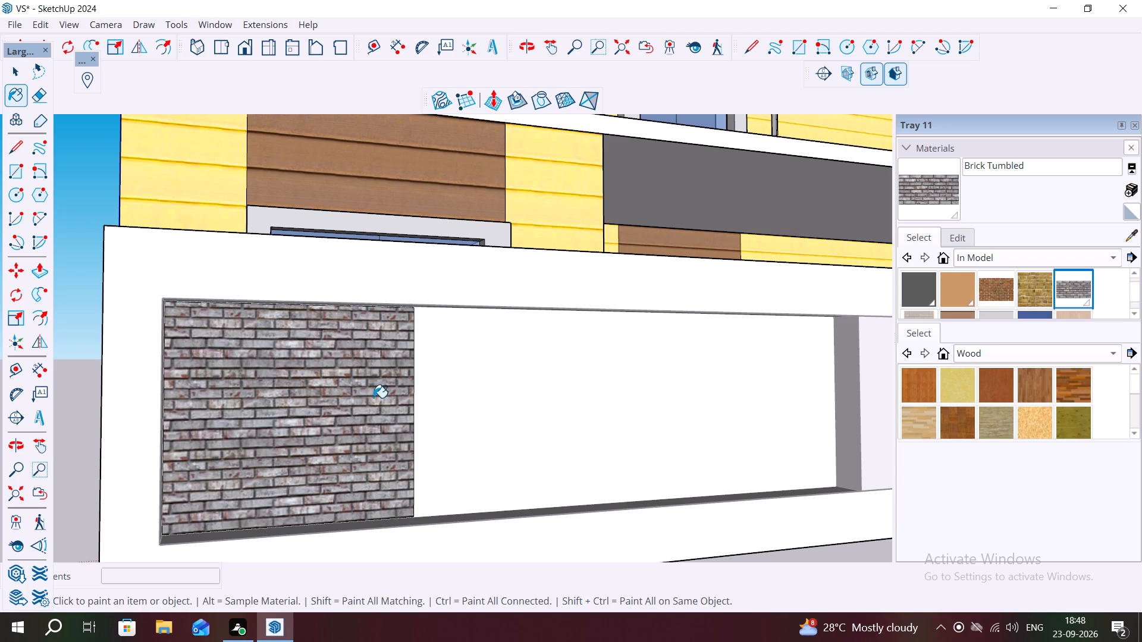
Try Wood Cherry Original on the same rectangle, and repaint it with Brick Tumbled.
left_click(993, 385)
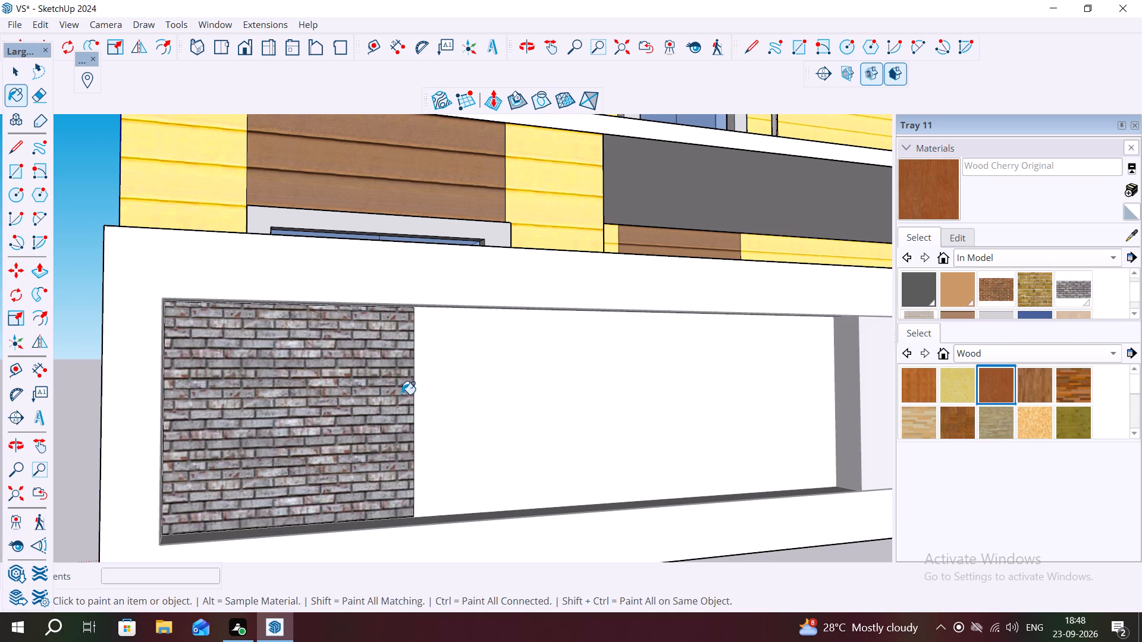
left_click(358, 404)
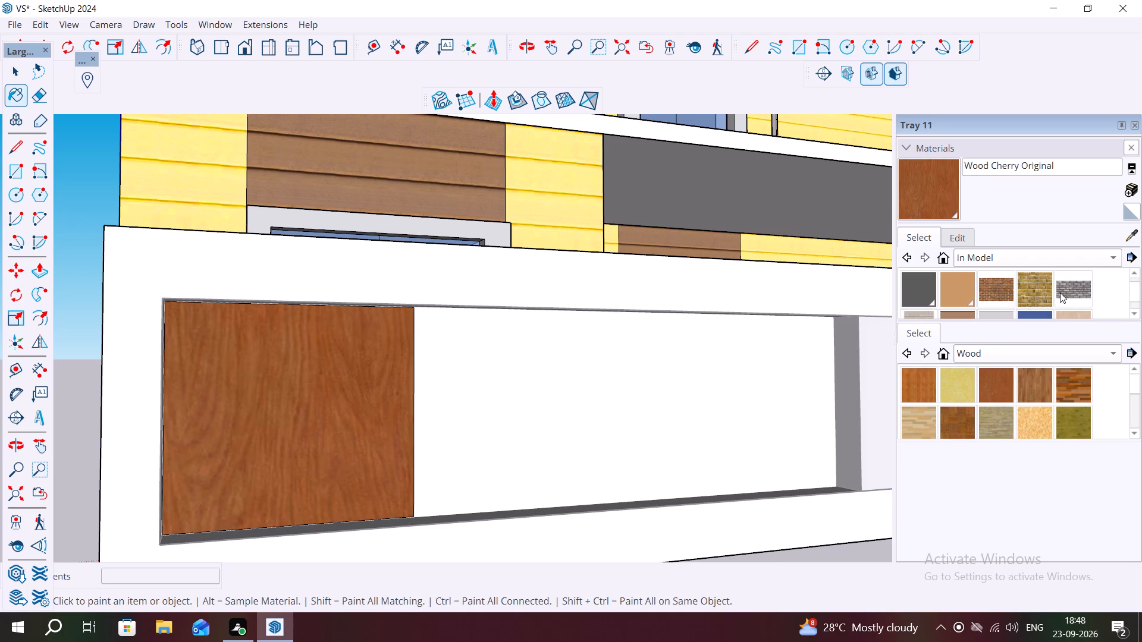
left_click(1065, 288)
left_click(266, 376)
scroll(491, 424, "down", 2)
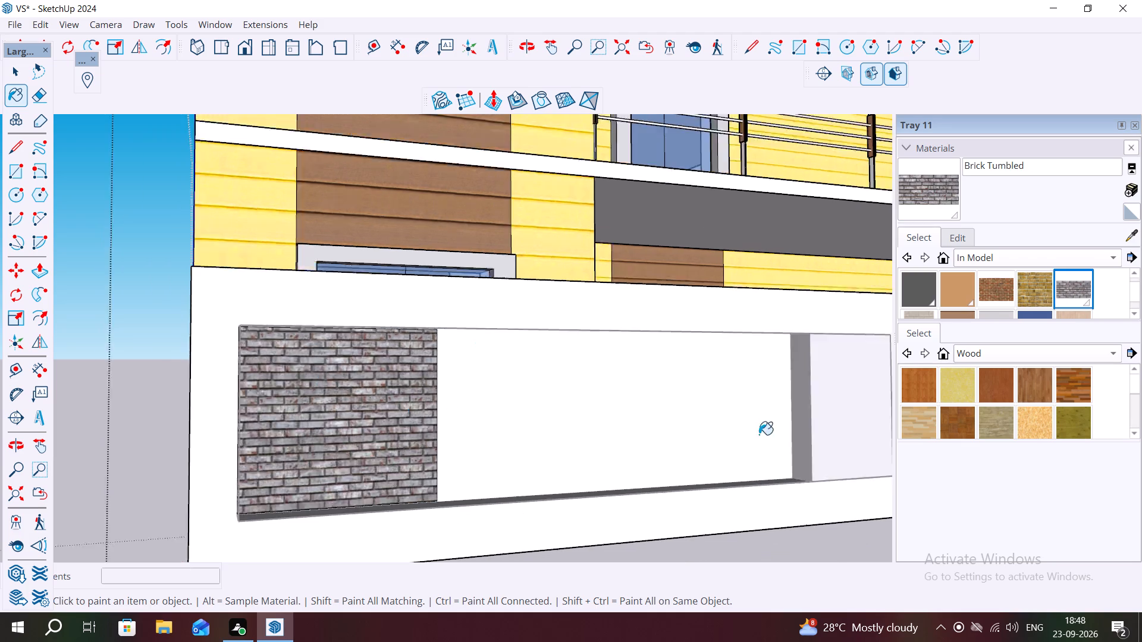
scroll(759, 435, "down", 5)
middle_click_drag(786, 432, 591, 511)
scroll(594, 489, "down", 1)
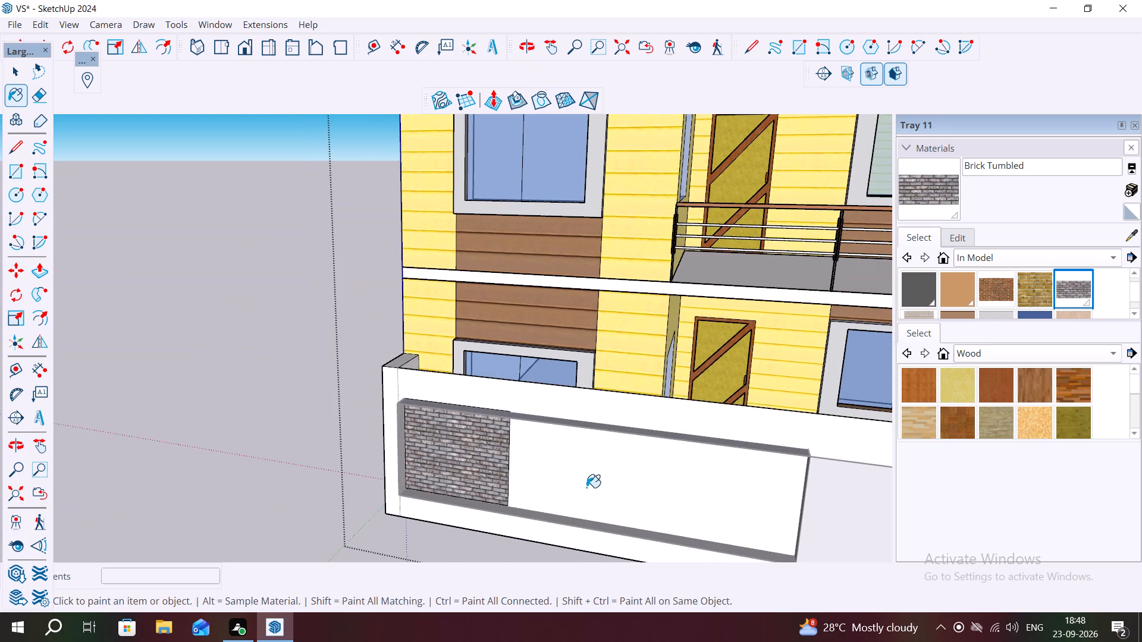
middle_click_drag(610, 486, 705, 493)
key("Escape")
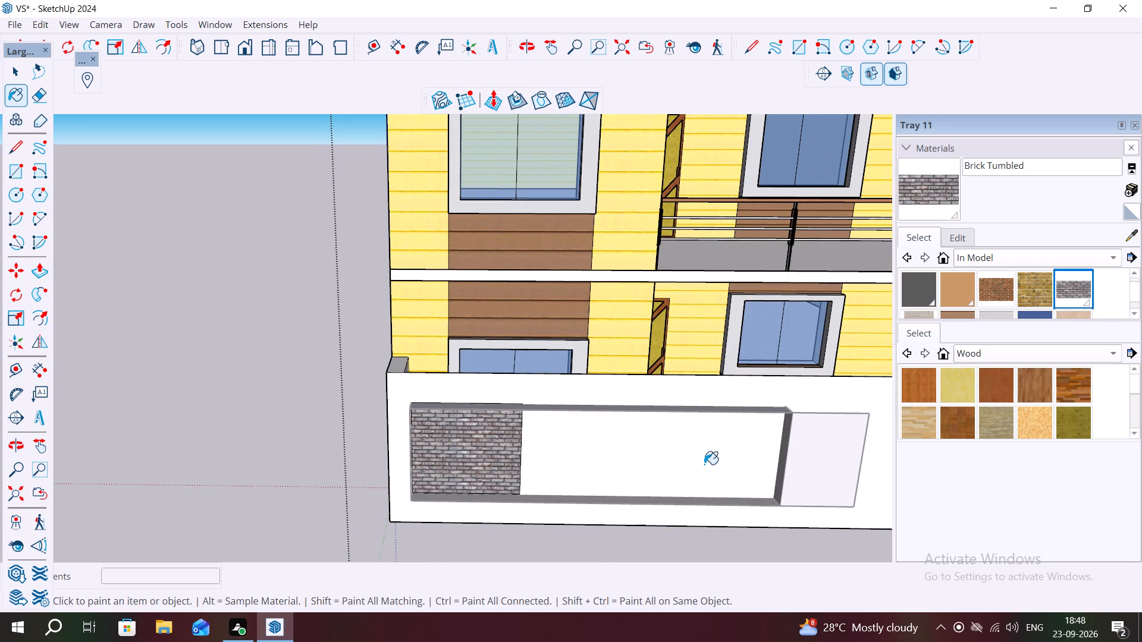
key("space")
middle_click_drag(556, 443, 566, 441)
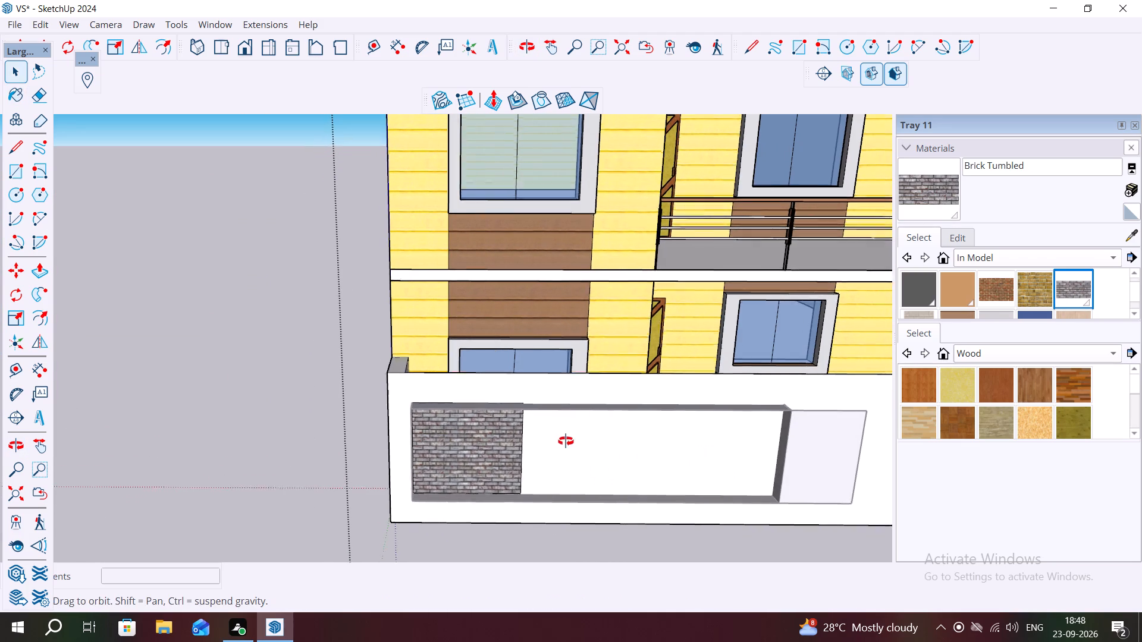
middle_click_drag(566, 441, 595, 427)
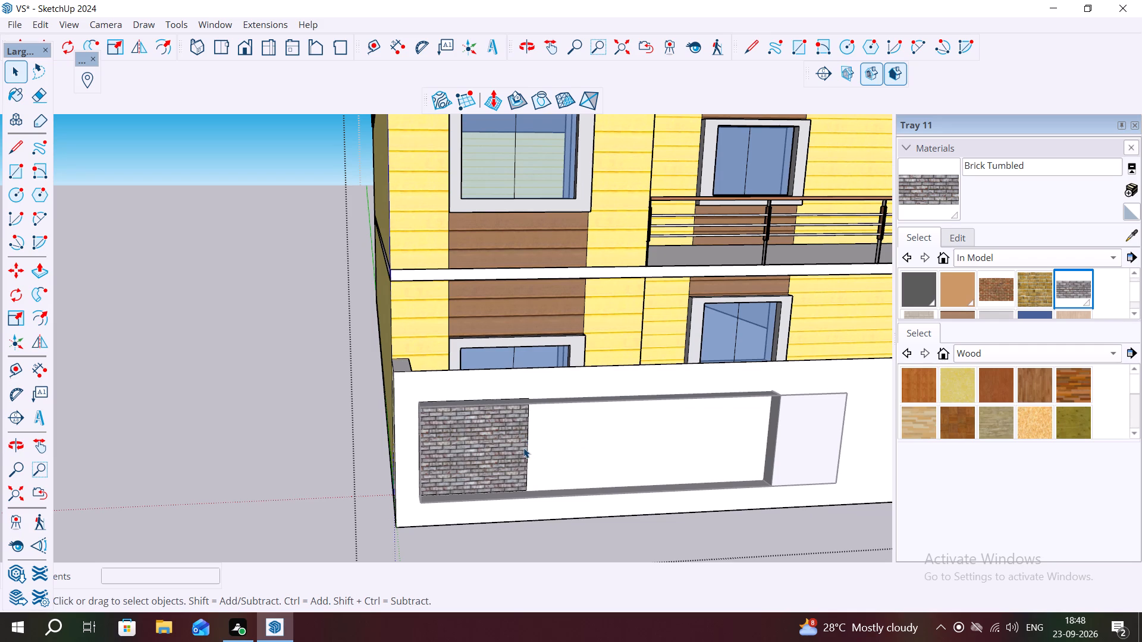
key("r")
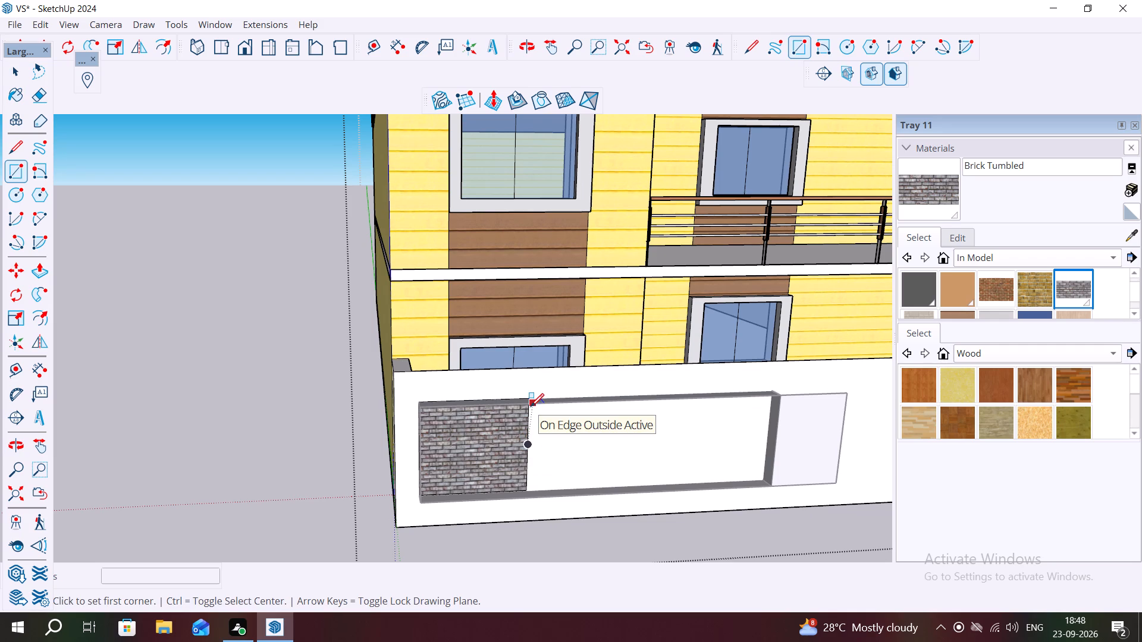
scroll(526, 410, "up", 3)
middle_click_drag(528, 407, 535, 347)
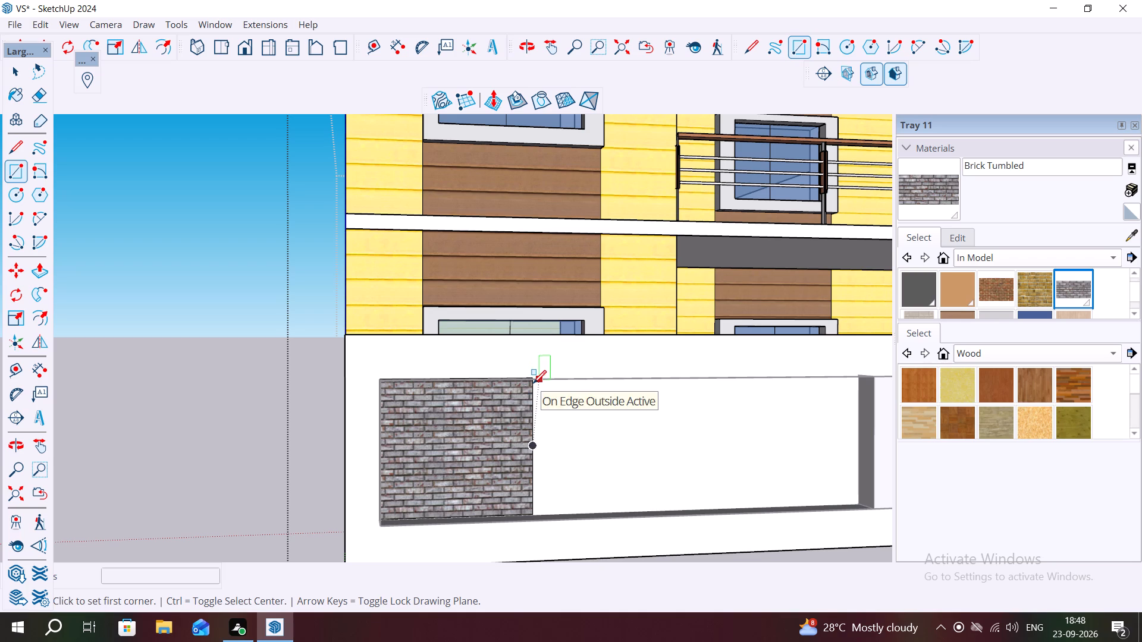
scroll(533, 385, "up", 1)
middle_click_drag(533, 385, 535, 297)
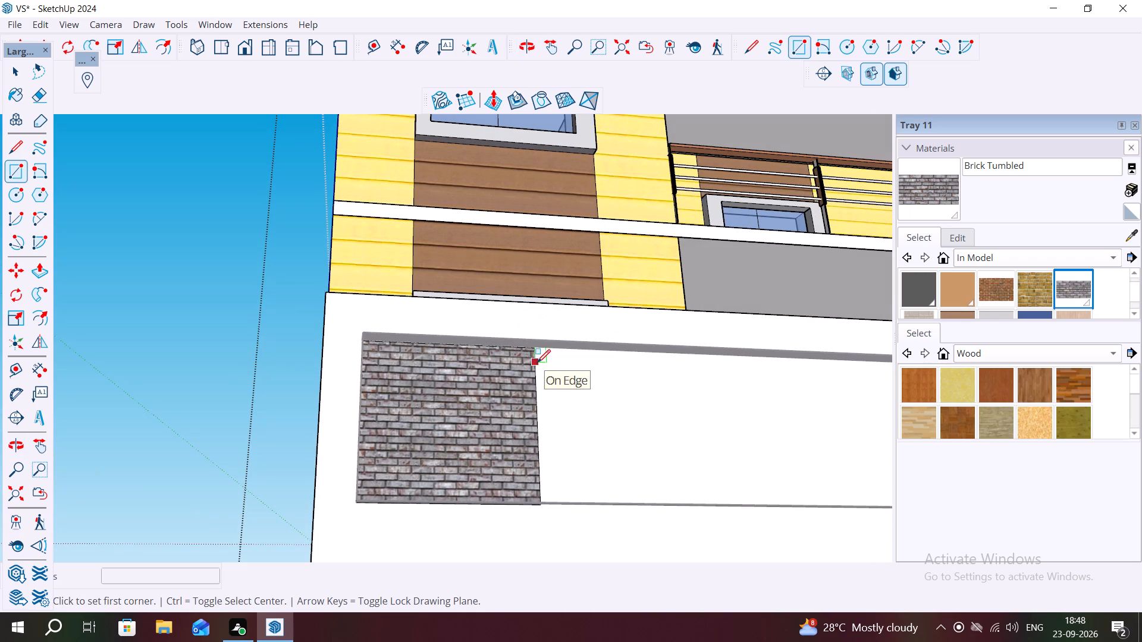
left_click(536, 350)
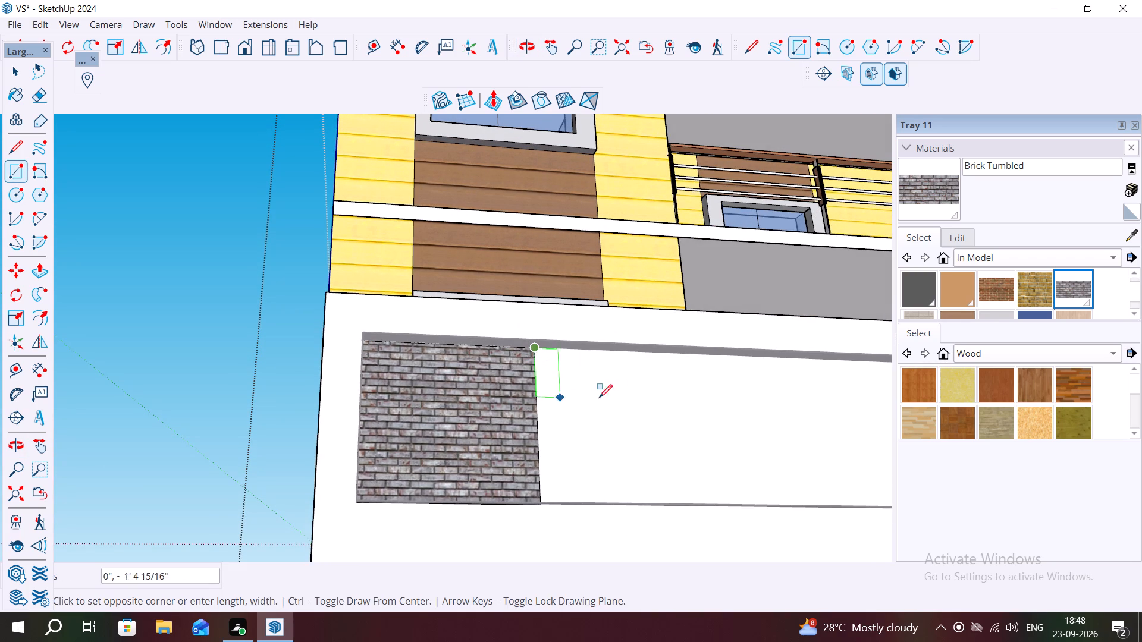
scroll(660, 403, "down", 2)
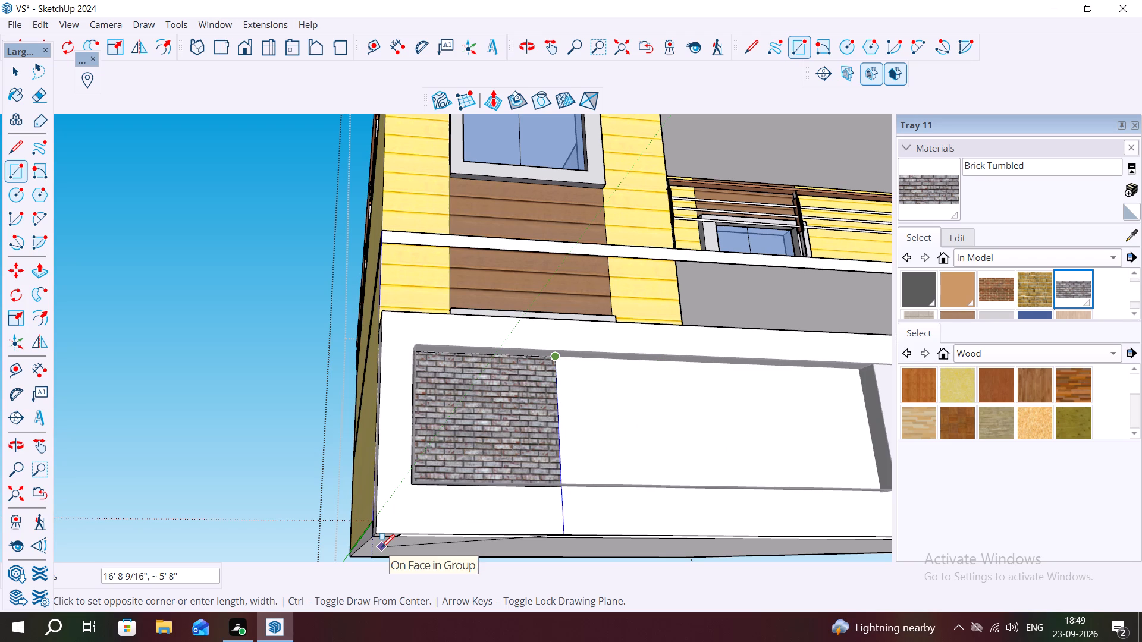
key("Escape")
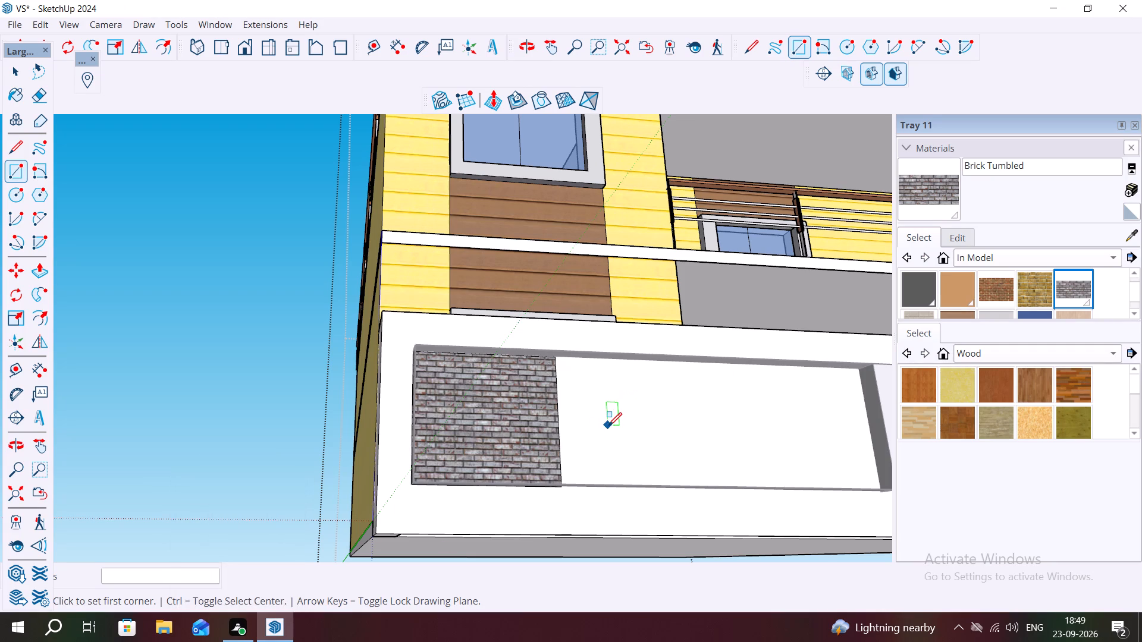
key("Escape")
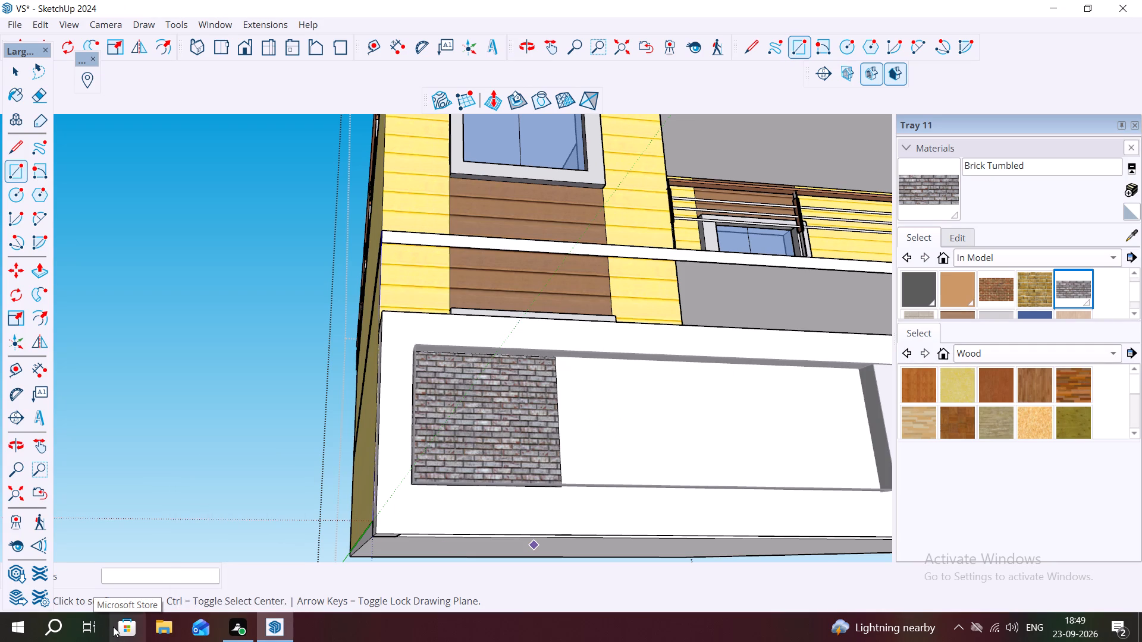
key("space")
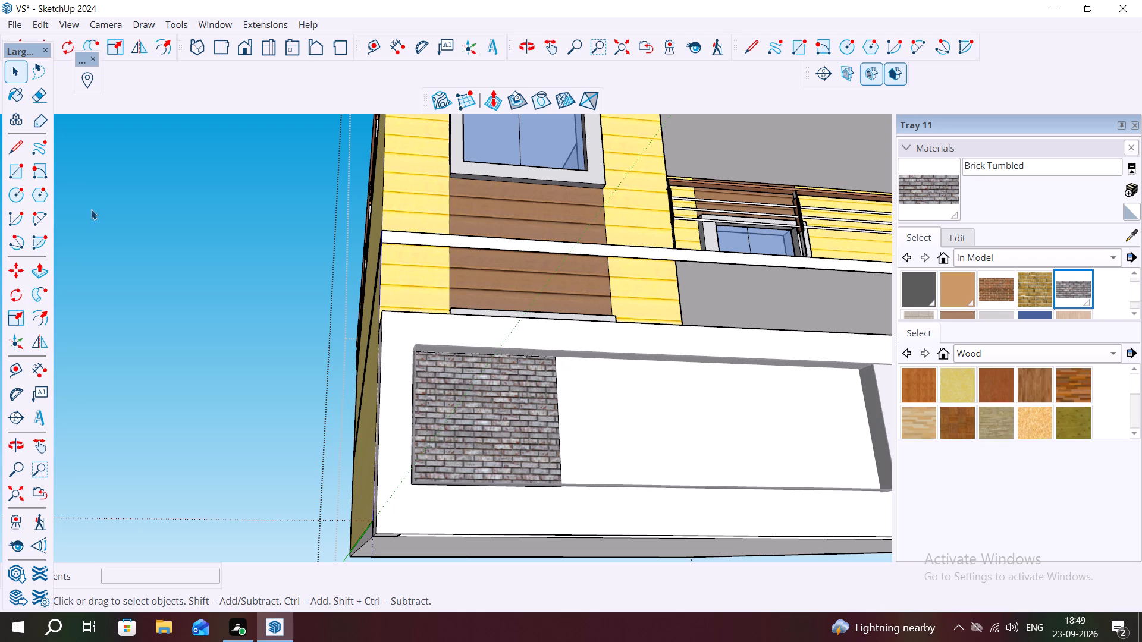
Draw a full-height rectangle about 11' 4" by 7' on the plain stretch of the front wall, beyond the recessed panel.
scroll(0, 70, "down", 1)
middle_click_drag(491, 285, 482, 443)
scroll(644, 289, "down", 9)
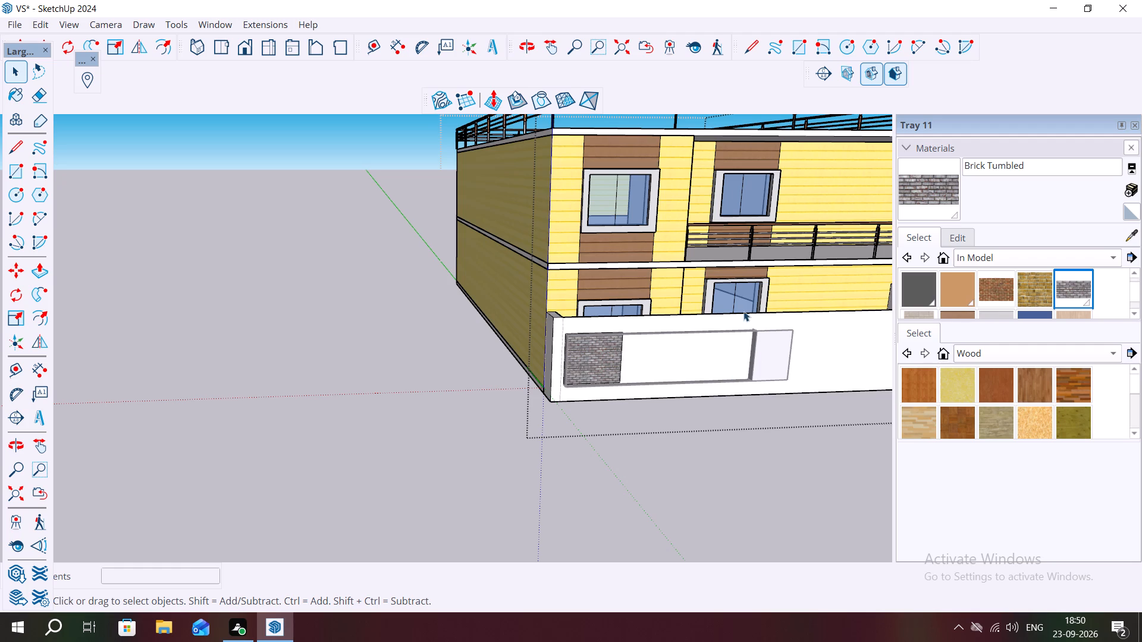
middle_click_drag(738, 310, 708, 322)
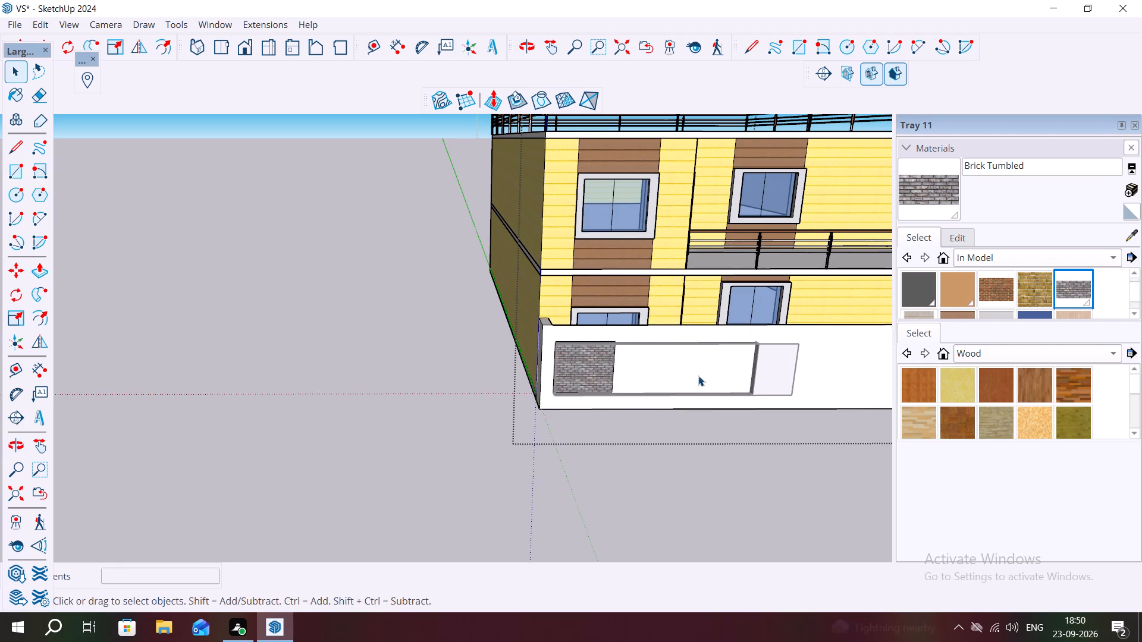
middle_click_drag(698, 376, 730, 452)
middle_click_drag(733, 380, 756, 429)
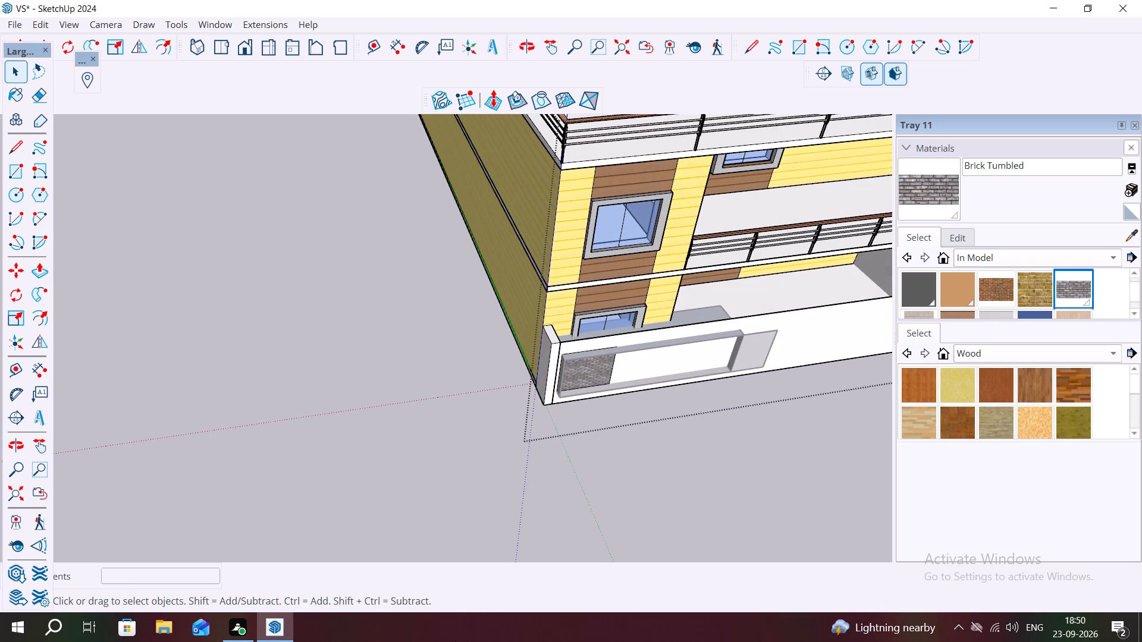
scroll(677, 438, "down", 1)
middle_click_drag(628, 471, 553, 254)
scroll(488, 282, "down", 3)
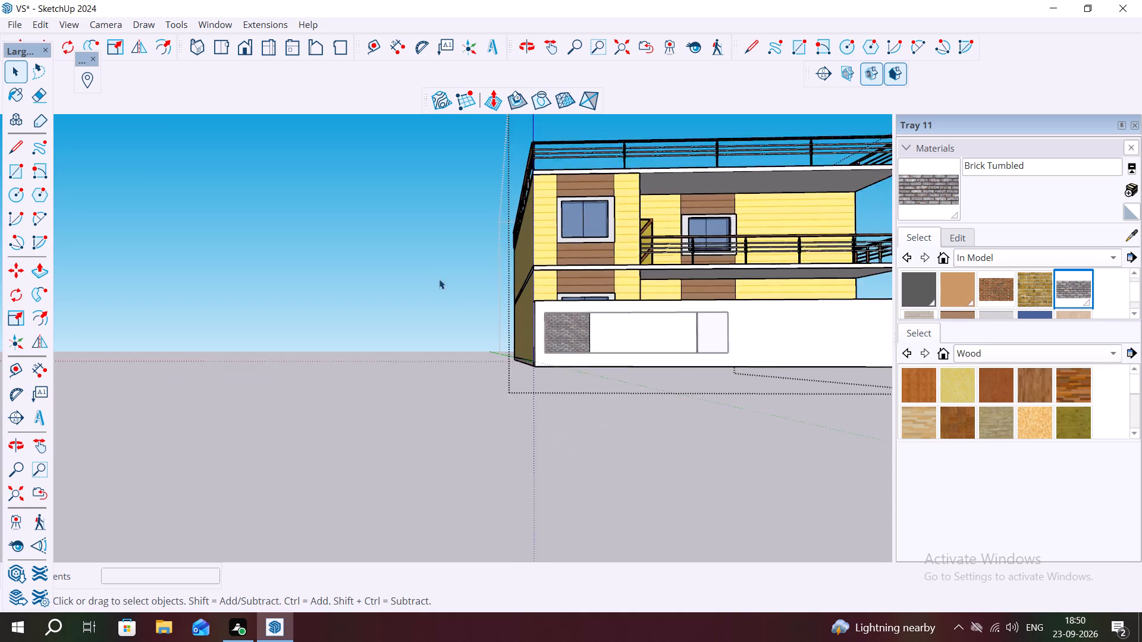
scroll(439, 279, "down", 2)
middle_click_drag(706, 306, 683, 396)
scroll(685, 354, "up", 5)
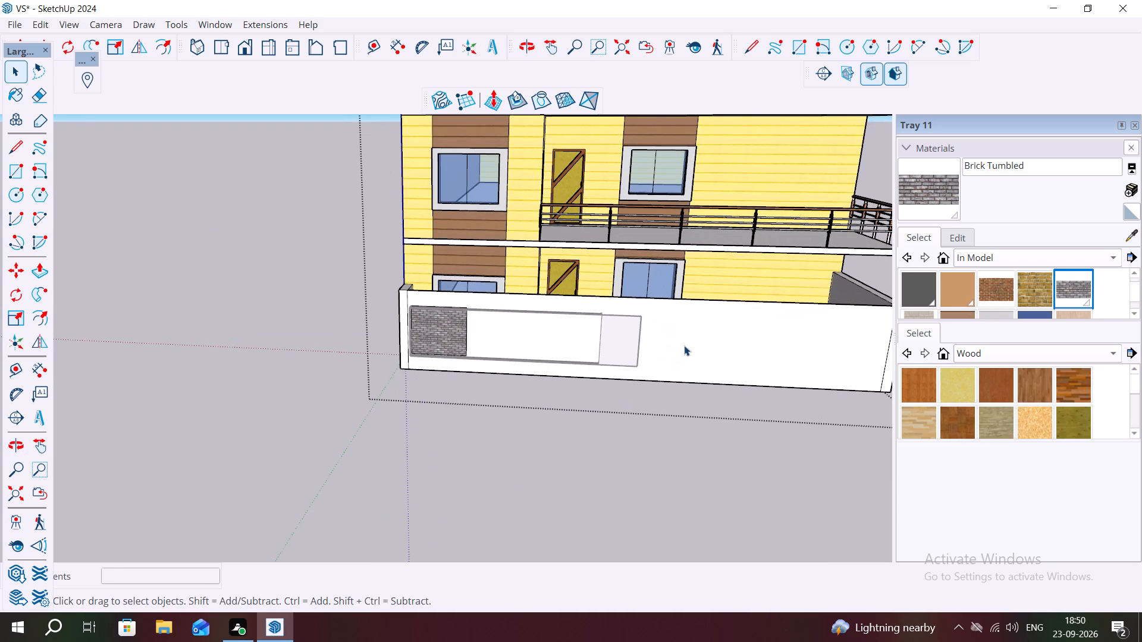
key("r")
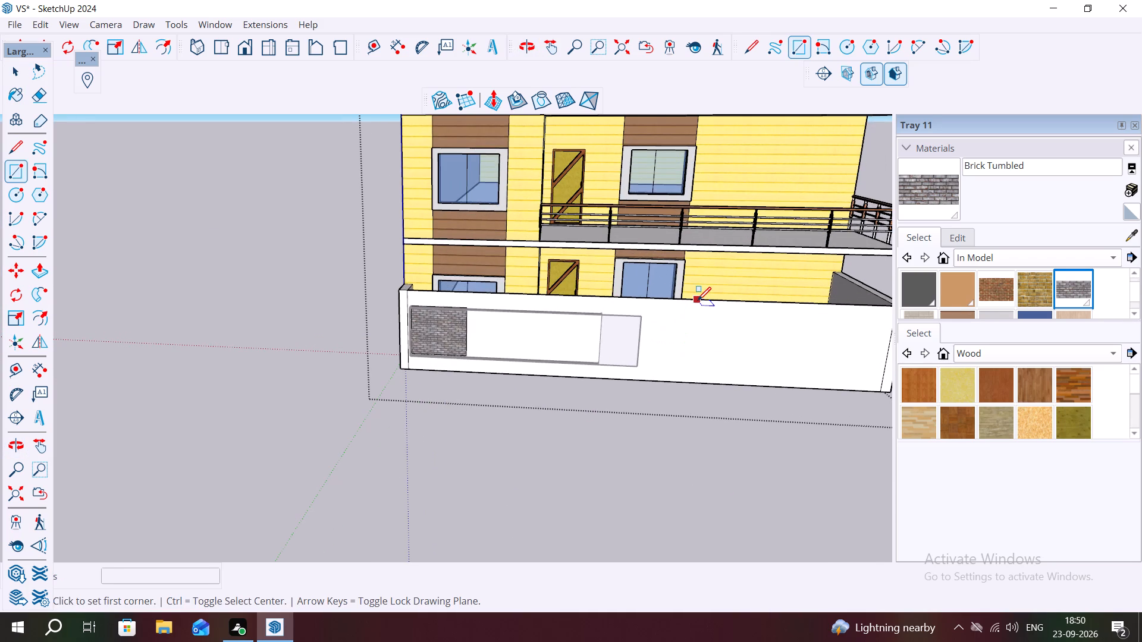
left_click(698, 300)
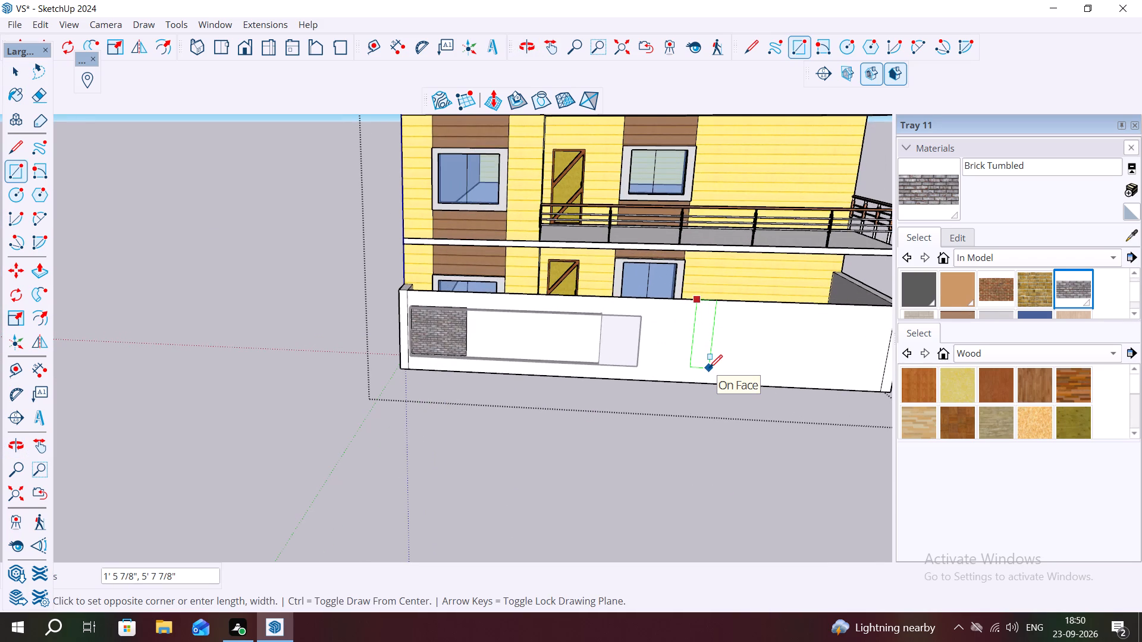
left_click(833, 393)
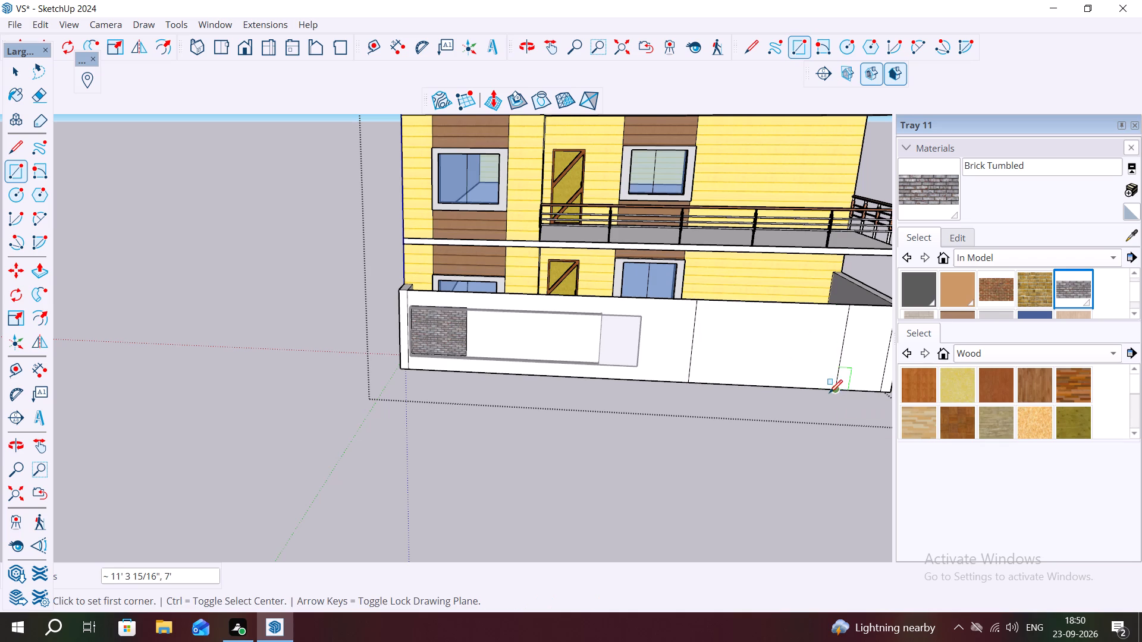
Copy the new rectangle with its edges about 13' out in front of the wall as a separate free-standing panel face.
key("space")
double_click(752, 360)
key("m")
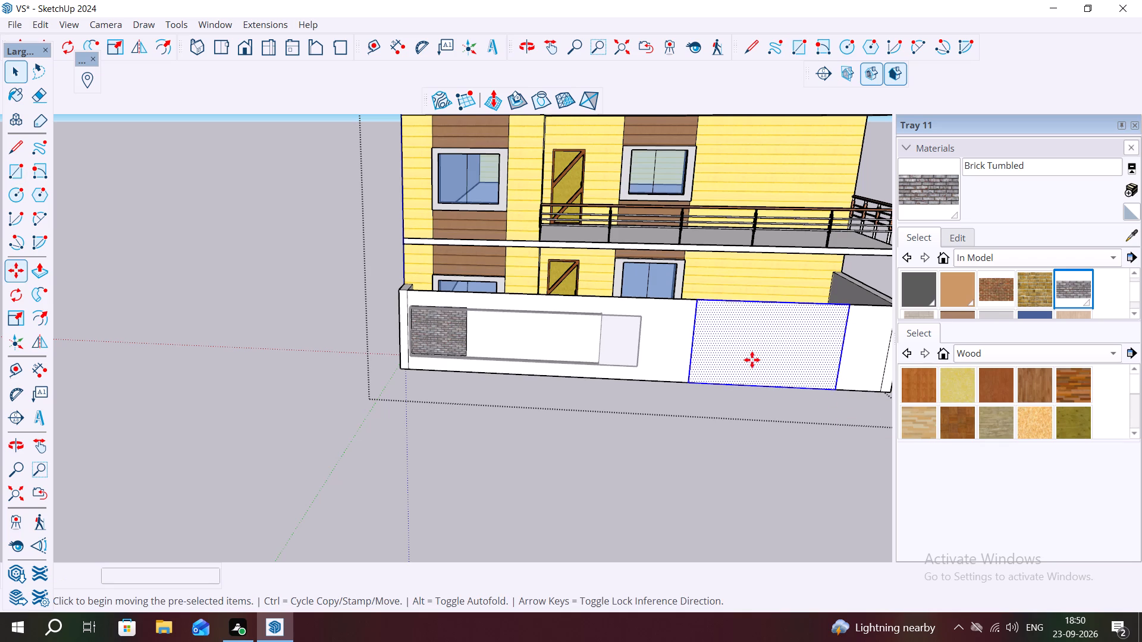
left_click(837, 388)
scroll(790, 440, "down", 3)
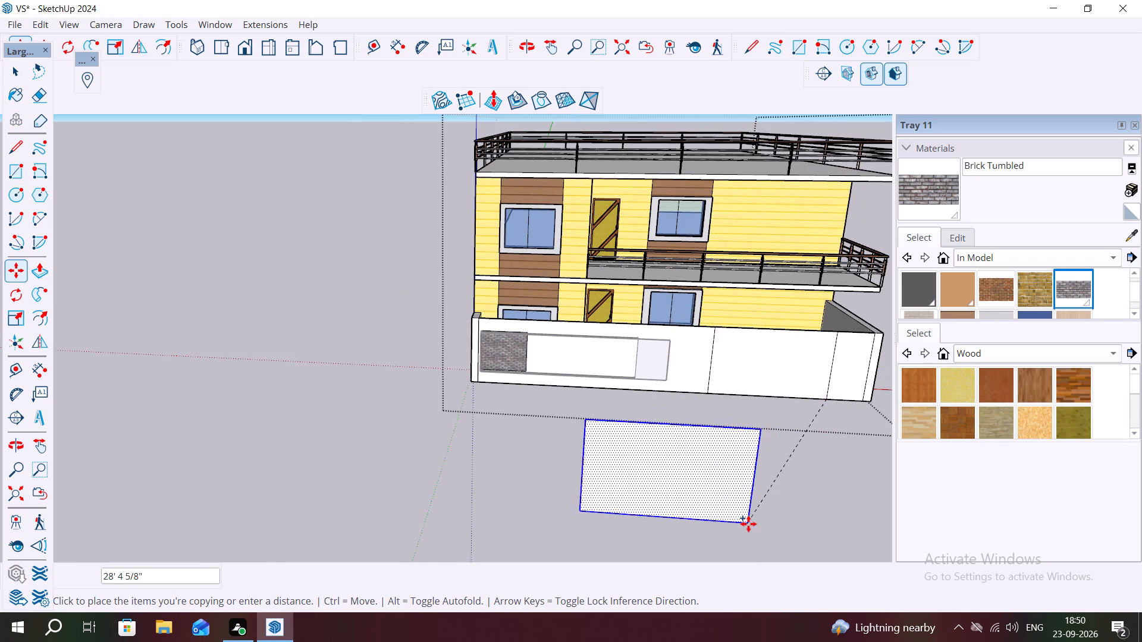
scroll(748, 524, "down", 8)
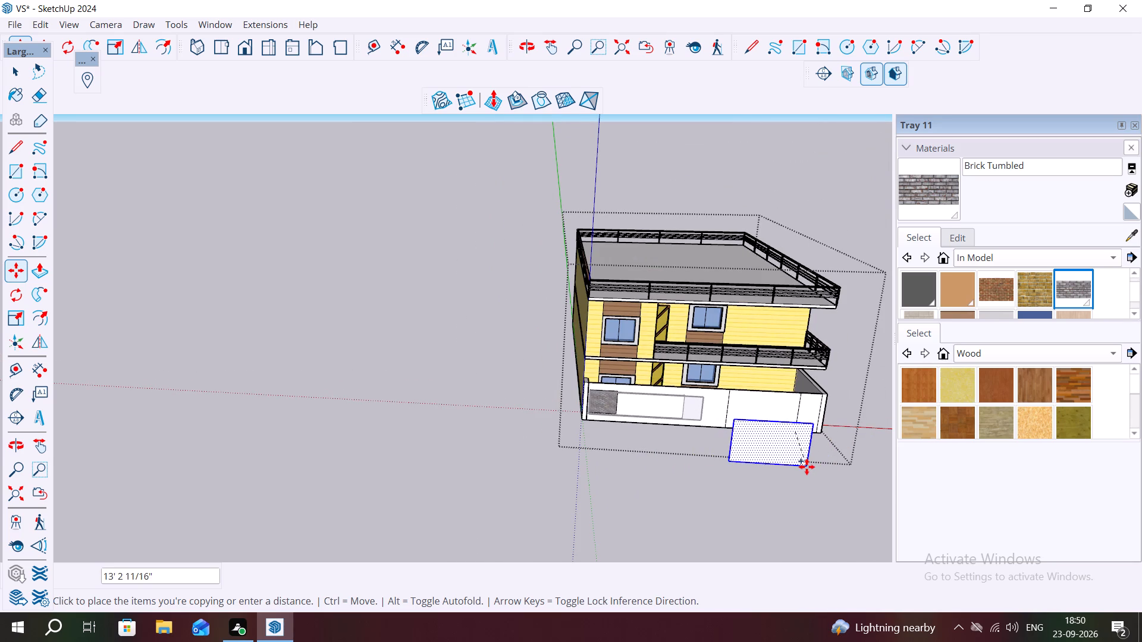
left_click(803, 466)
scroll(749, 467, "up", 5)
middle_click_drag(749, 465, 730, 428)
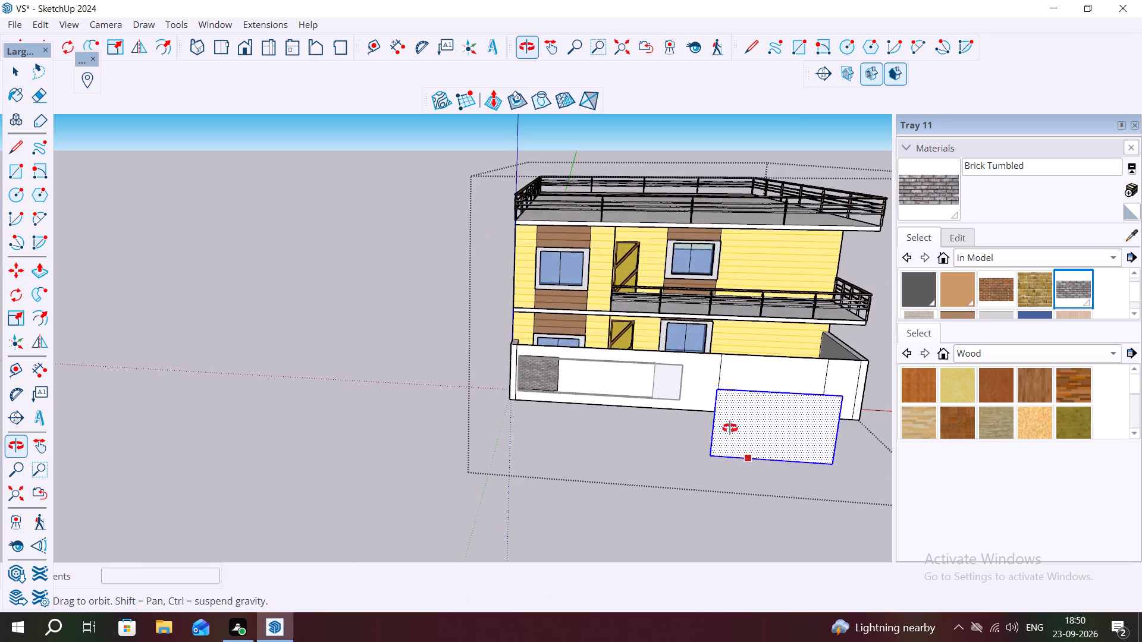
middle_click_drag(730, 428, 717, 395)
key("space")
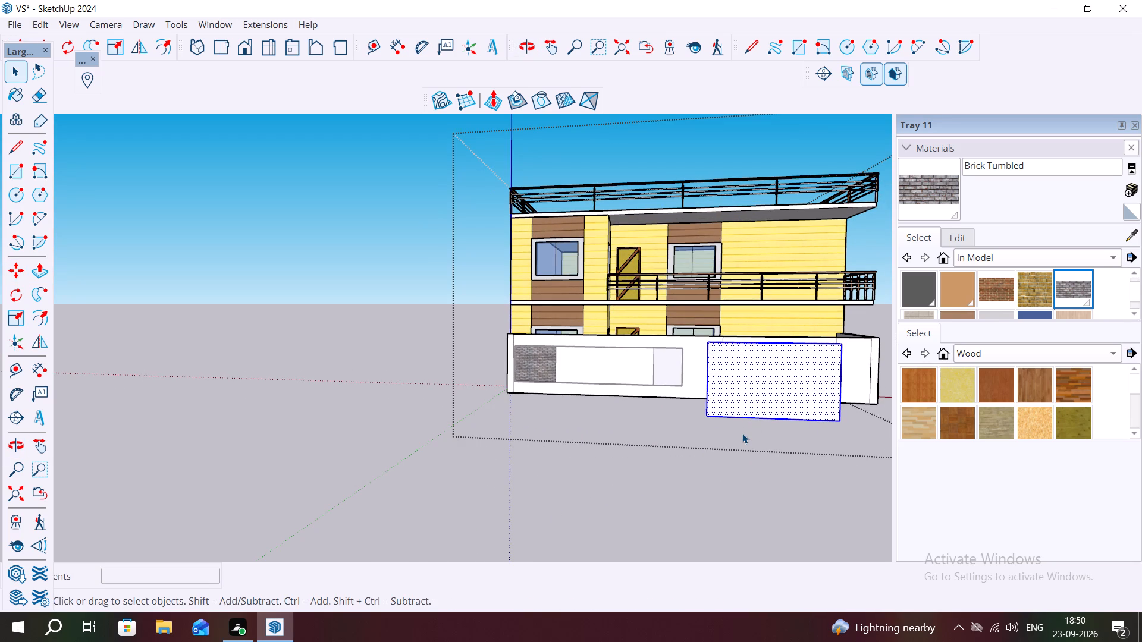
left_click(742, 433)
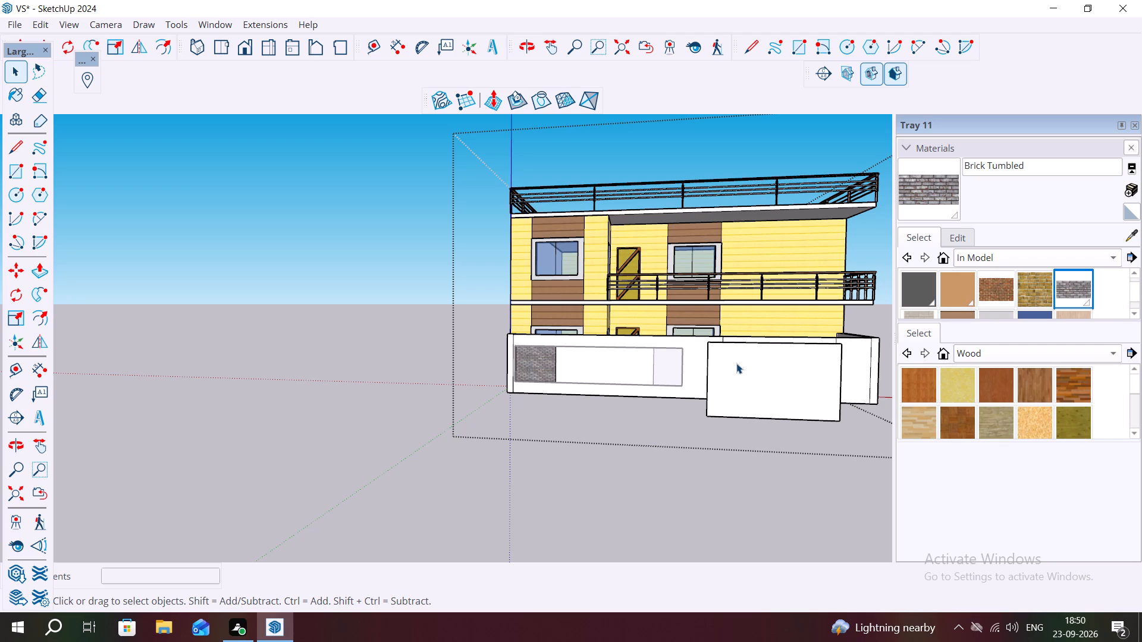
Draw a thin horizontal strip about 4' 7" by 5" on the free-standing panel, near its upper corner closest to the brick cladding.
scroll(761, 379, "up", 5)
scroll(372, 377, "down", 5)
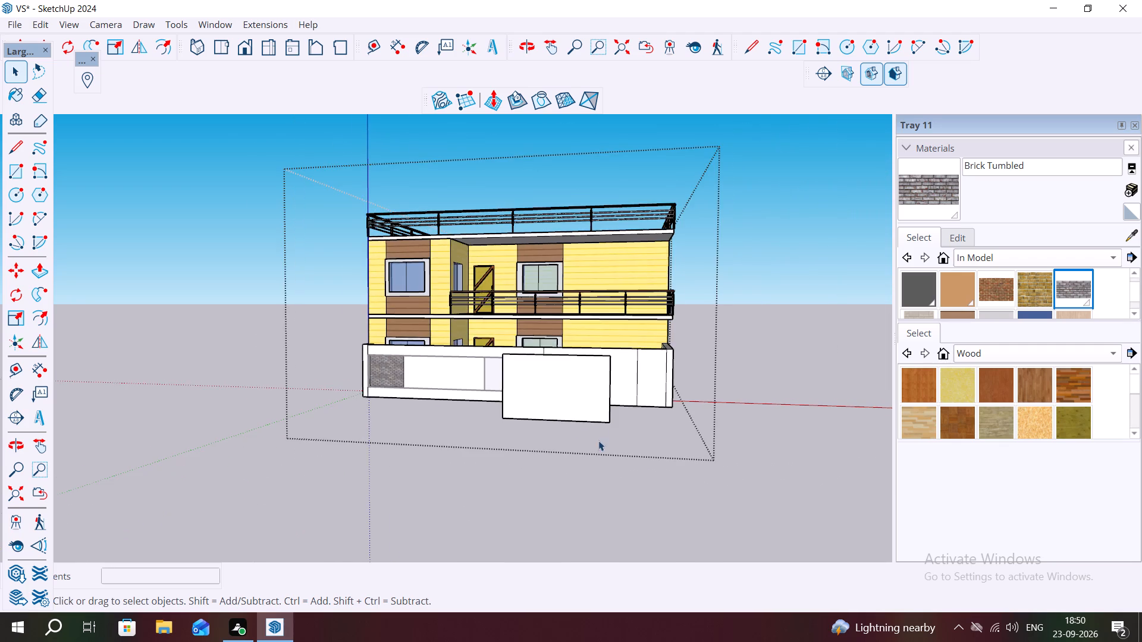
scroll(592, 424, "up", 3)
middle_click_drag(592, 413, 655, 415)
scroll(633, 409, "up", 7)
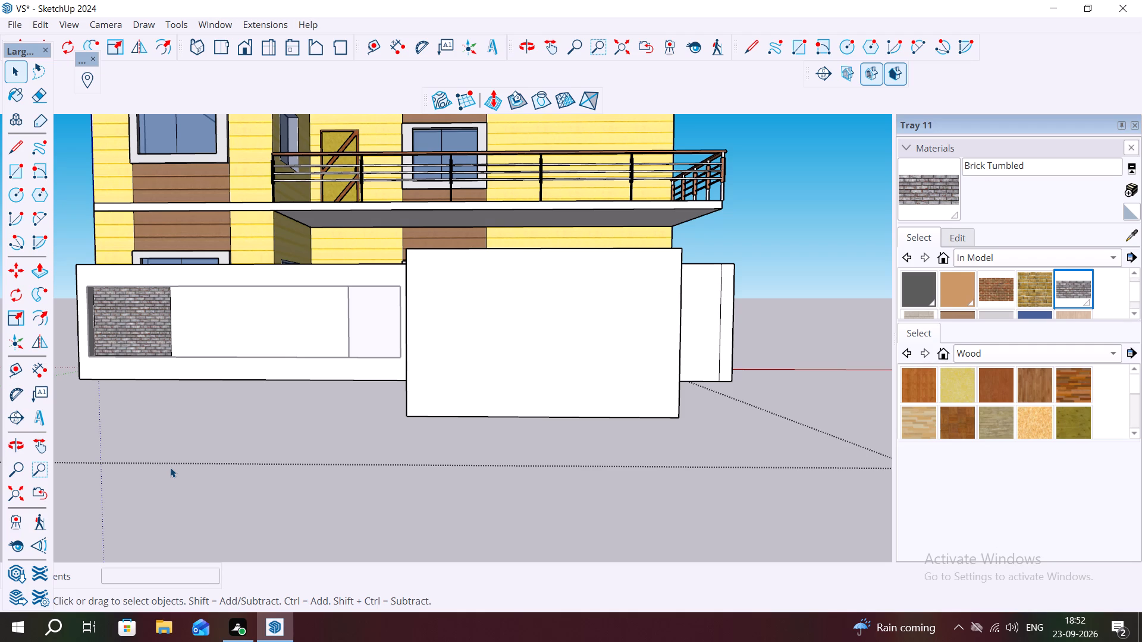
left_click(12, 166)
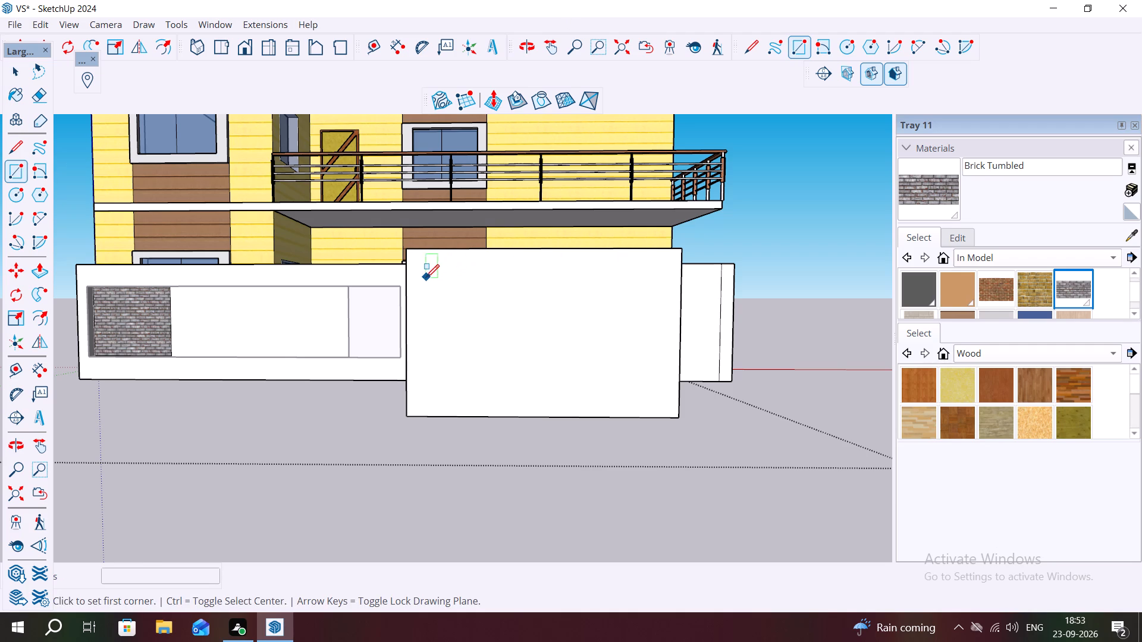
left_click(422, 272)
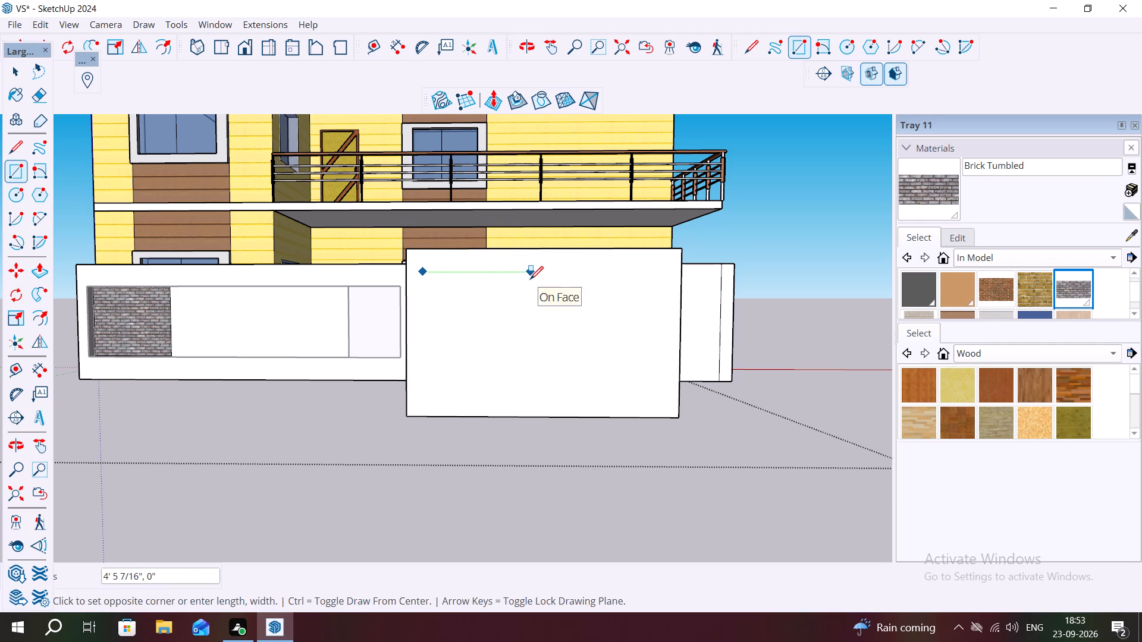
left_click(532, 282)
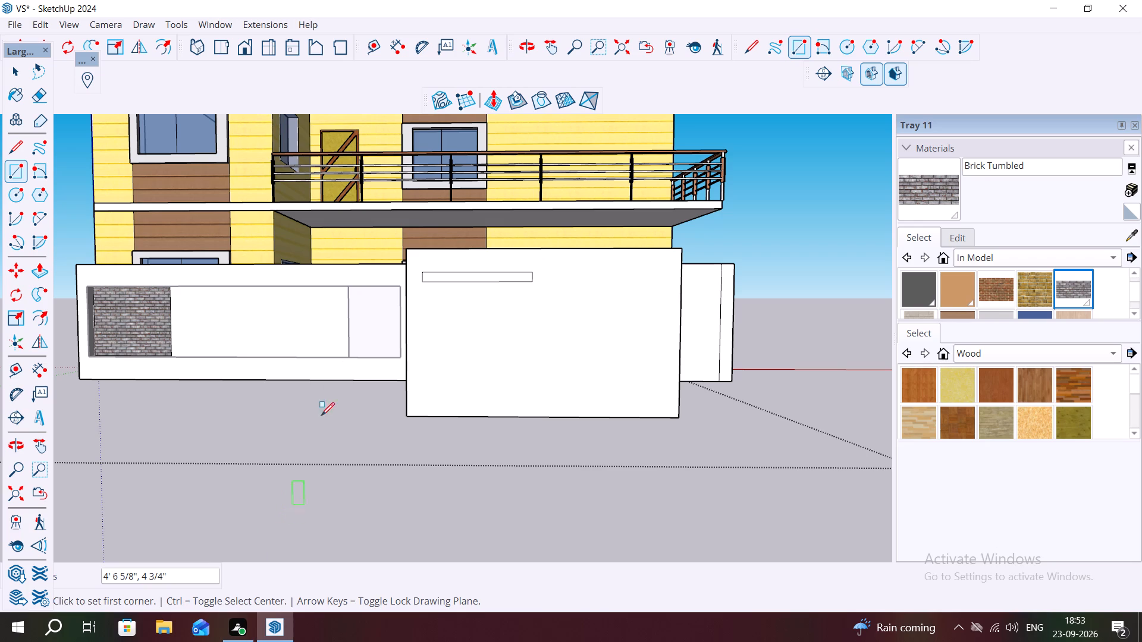
key("Escape")
key("Escape")
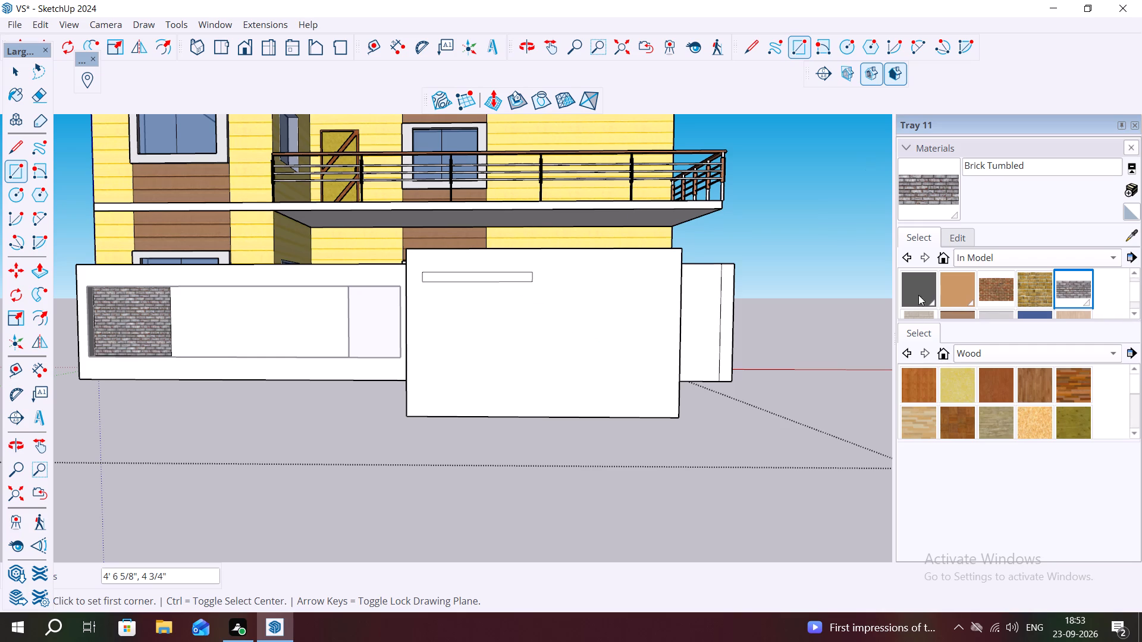
key("Escape")
Copy the thin strip horizontally about 5' 10" to the panel's upper corner farthest from the brick cladding.
key("space")
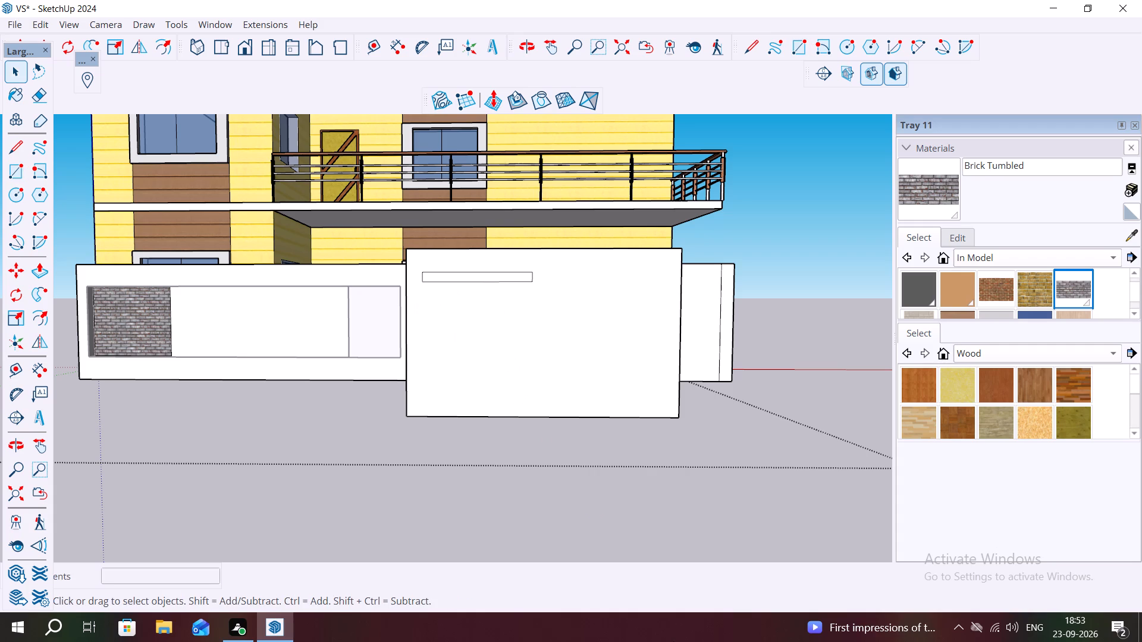
double_click(497, 280)
key("m")
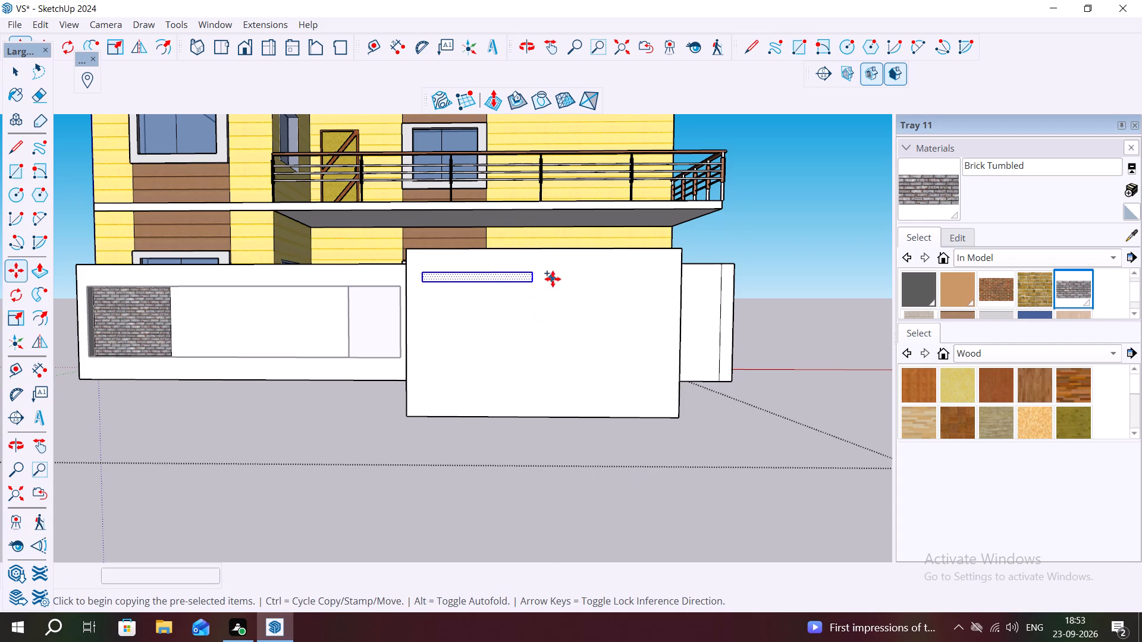
left_click(533, 279)
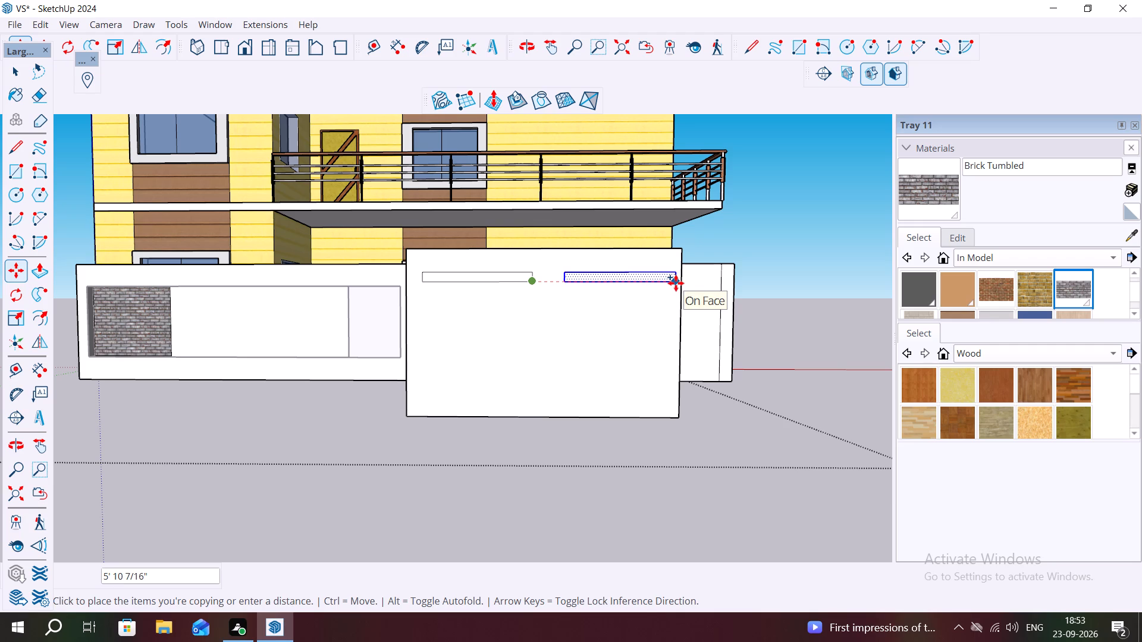
left_click(676, 283)
left_click(676, 283)
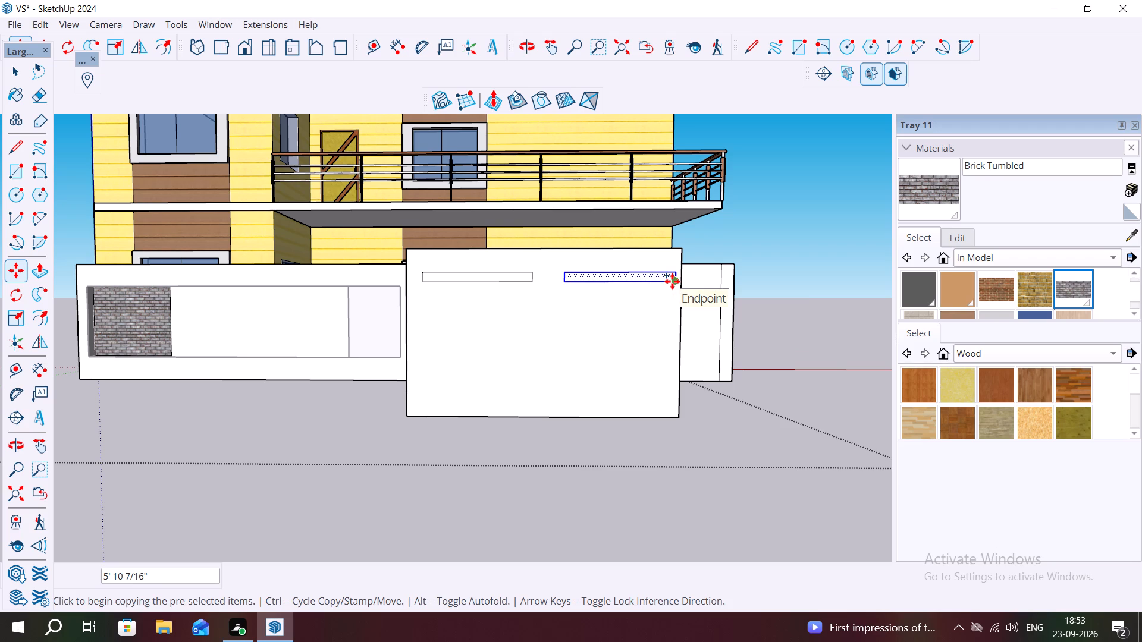
Copy the new strip a short distance straight down to start a column beneath it.
left_click(674, 279)
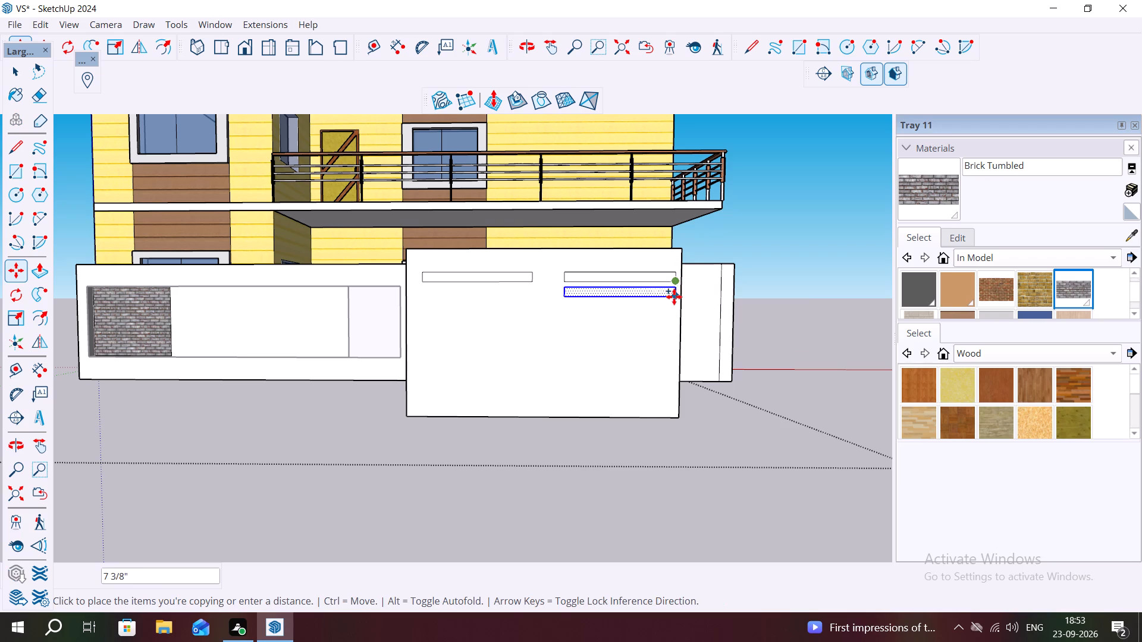
left_click(674, 301)
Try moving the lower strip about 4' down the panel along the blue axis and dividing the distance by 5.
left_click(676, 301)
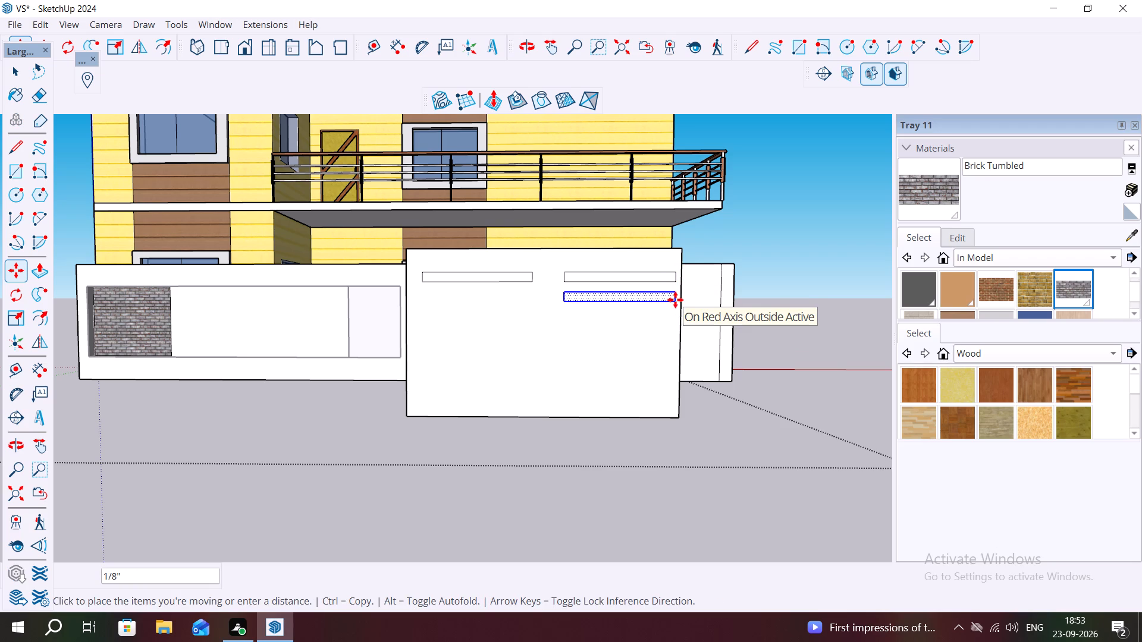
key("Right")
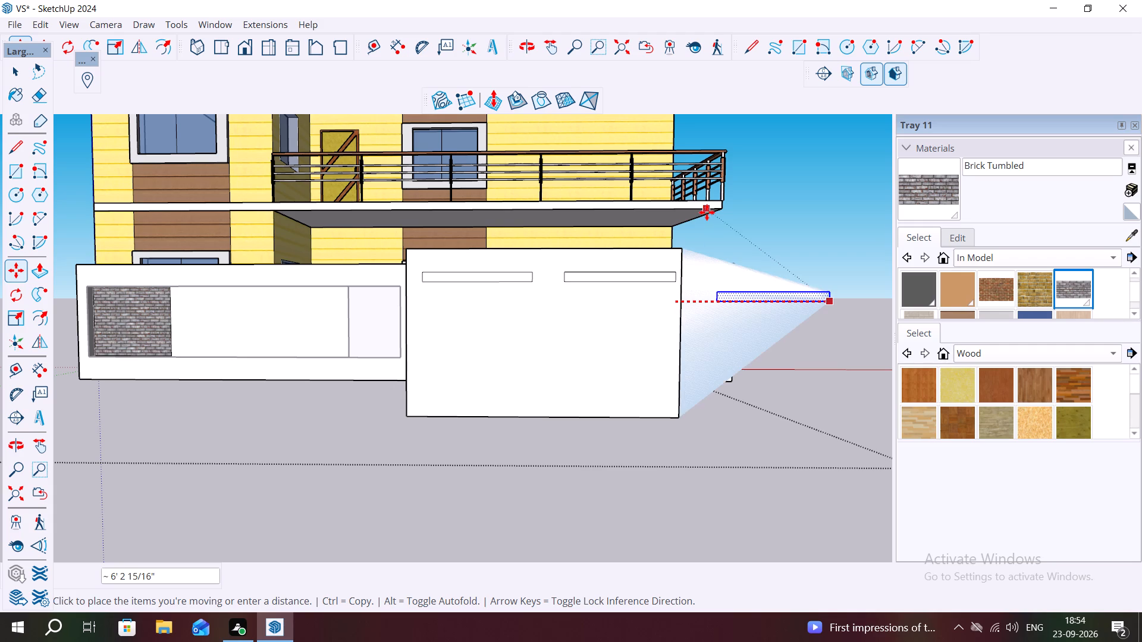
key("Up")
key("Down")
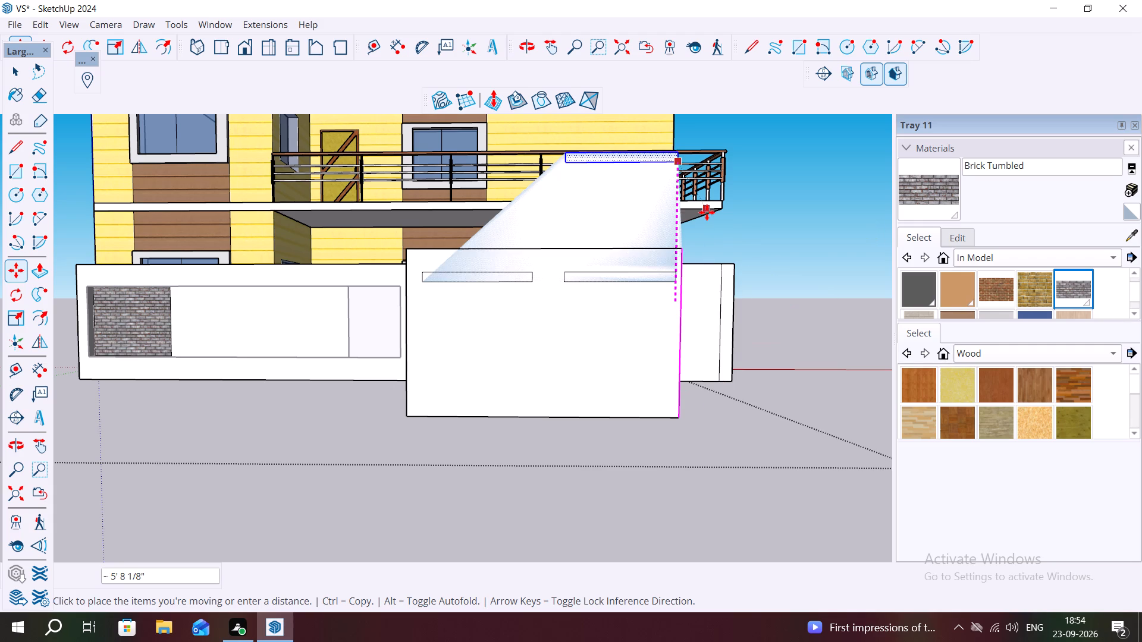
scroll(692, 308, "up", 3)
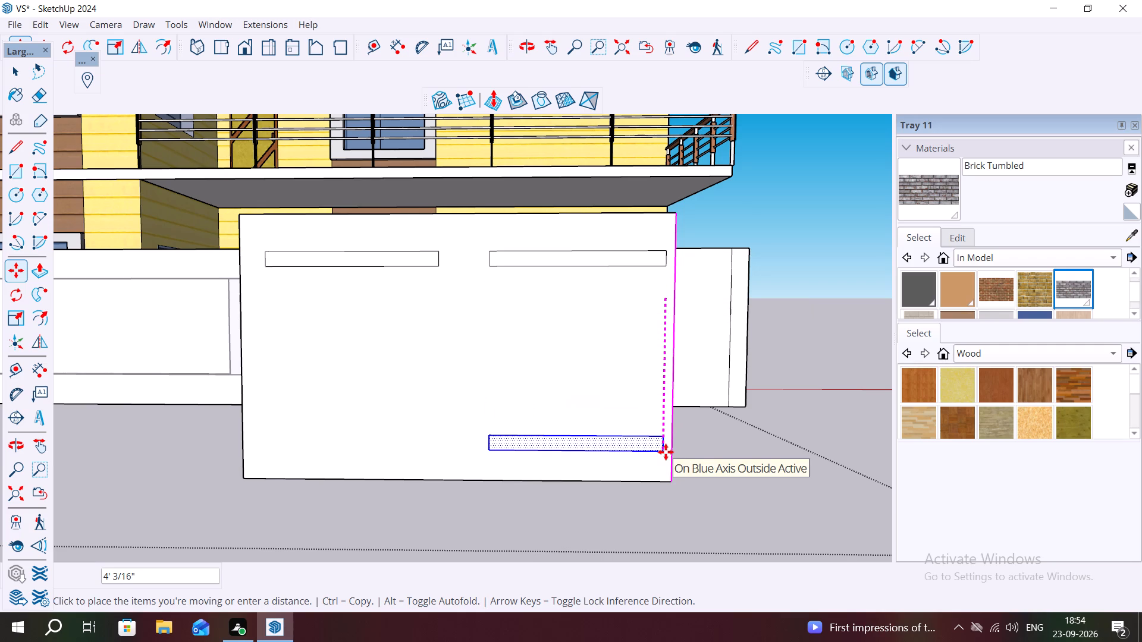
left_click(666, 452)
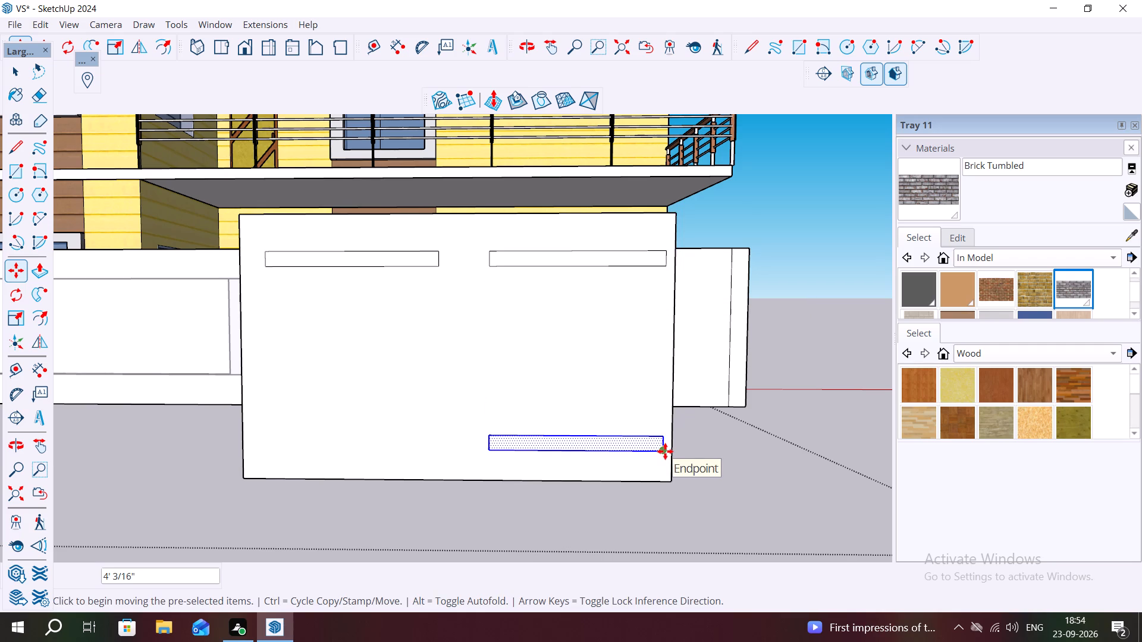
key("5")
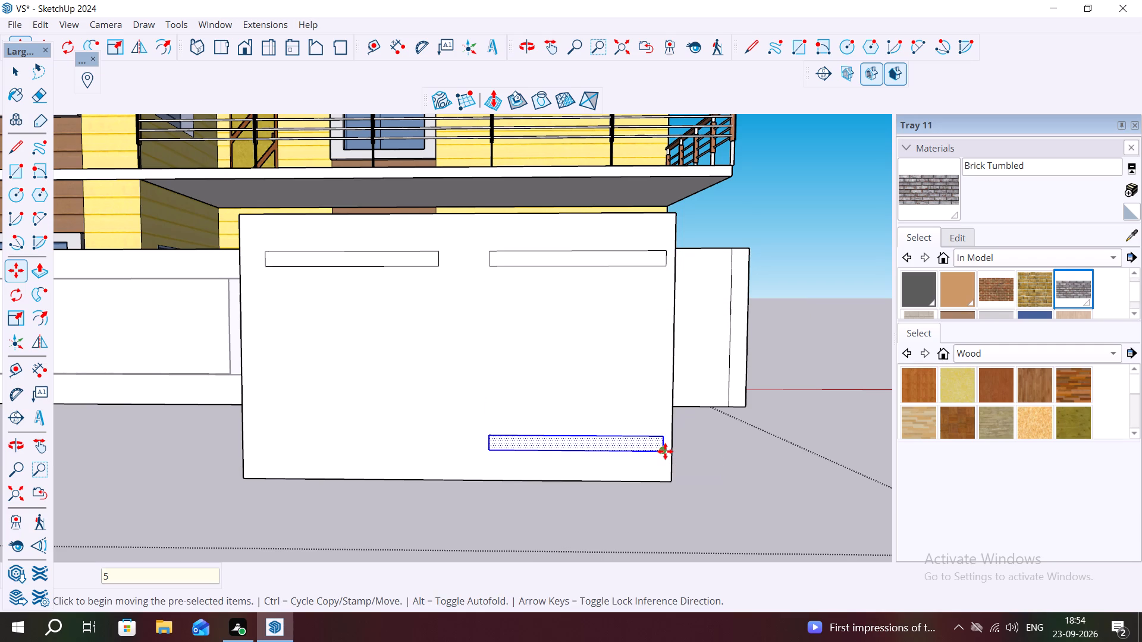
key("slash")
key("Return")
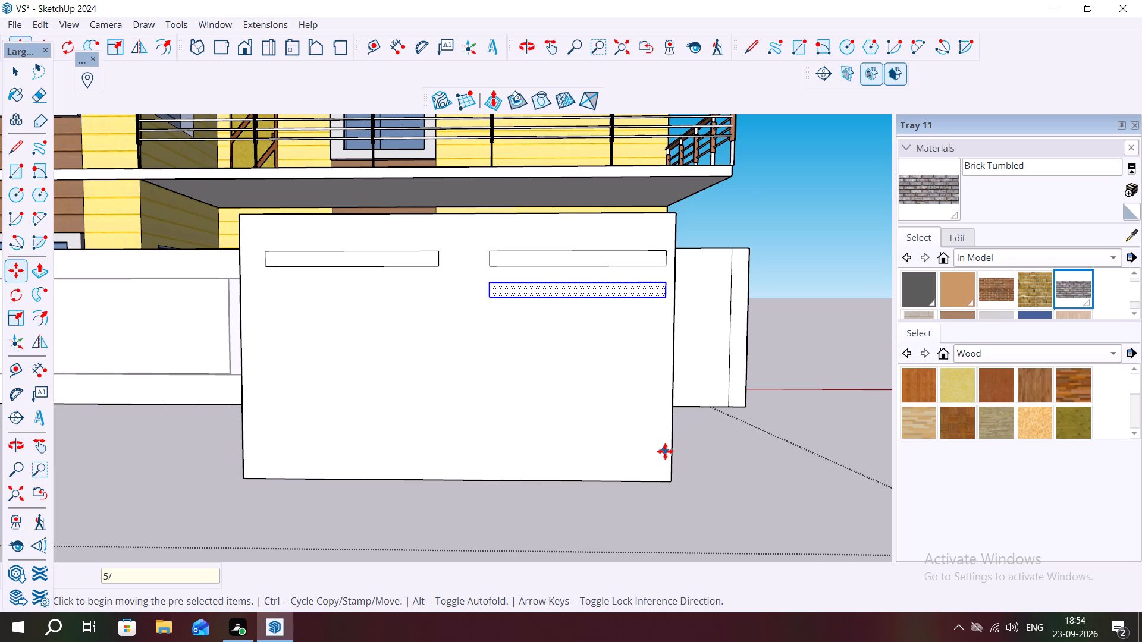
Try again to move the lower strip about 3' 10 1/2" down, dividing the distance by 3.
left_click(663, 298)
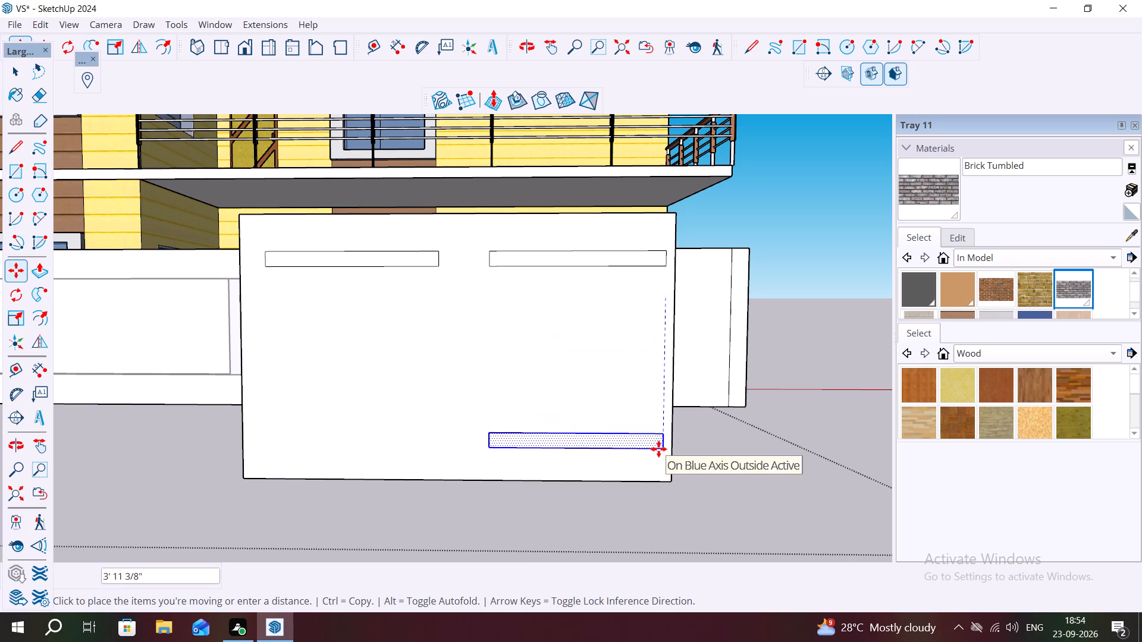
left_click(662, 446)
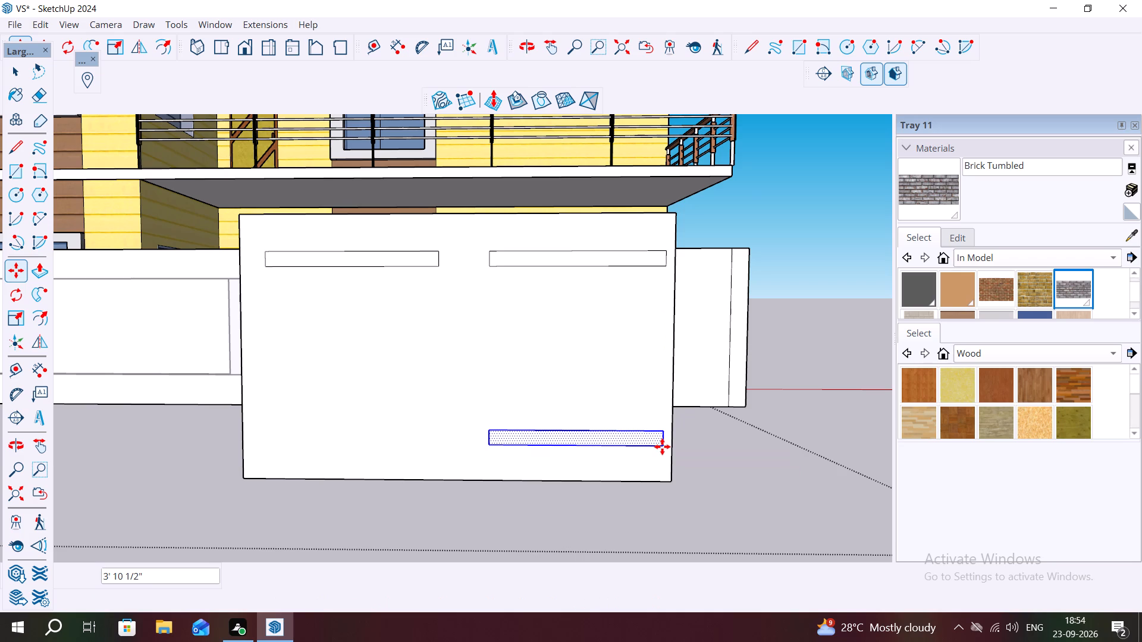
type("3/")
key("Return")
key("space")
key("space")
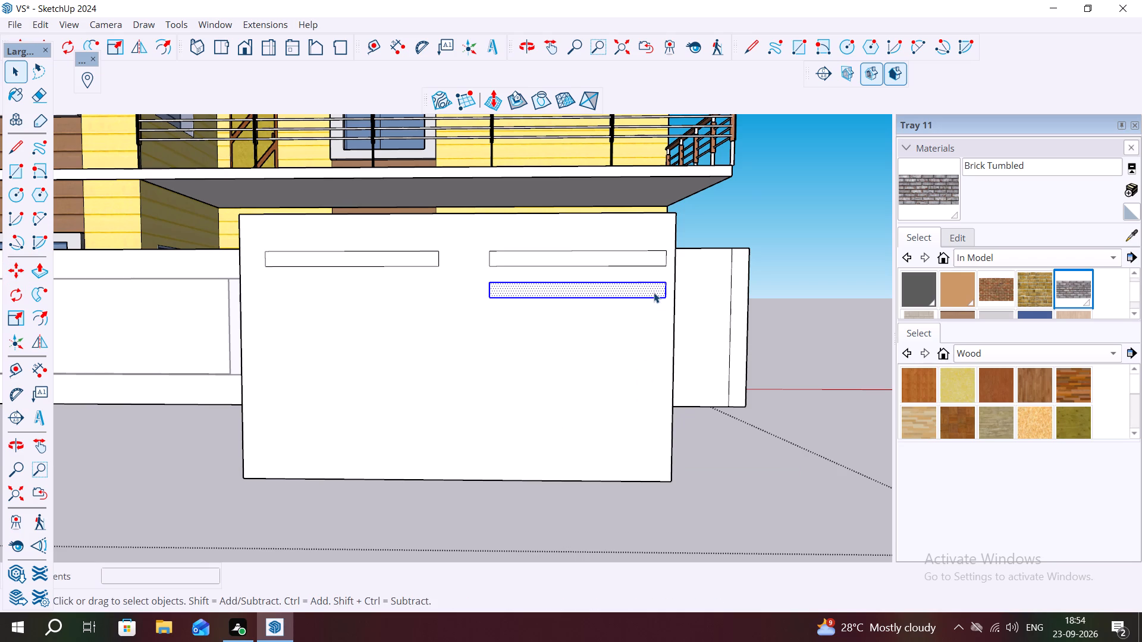
Make the lower strip in the column farthest from the brick cladding a component.
double_click(654, 292)
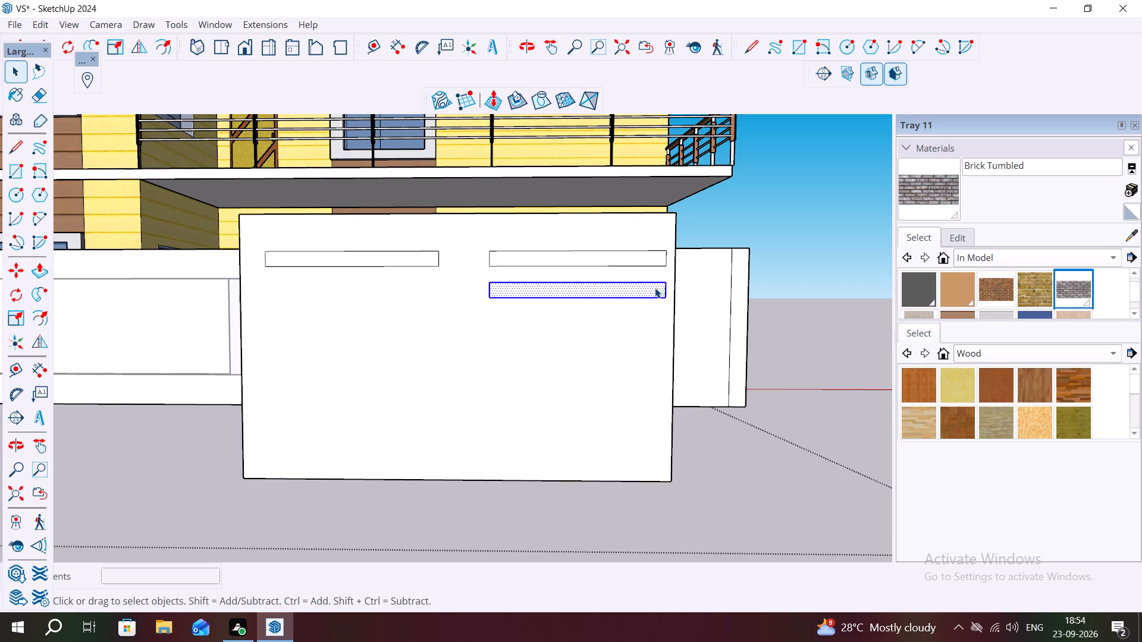
right_click(655, 287)
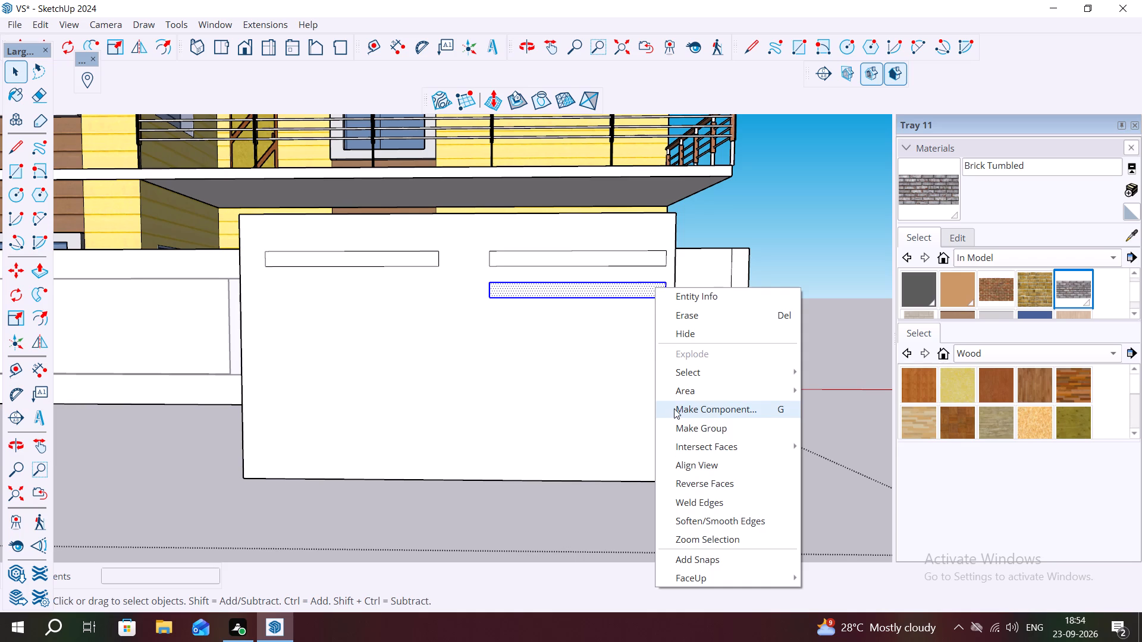
left_click(674, 408)
left_click(575, 502)
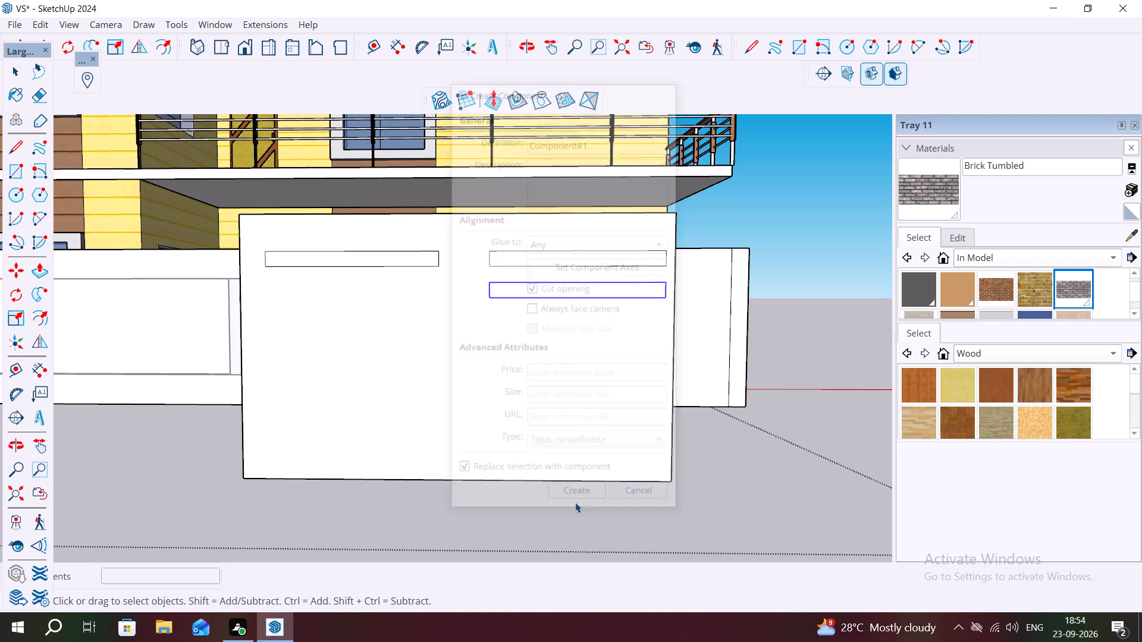
Copy the strip component about 4' 4 1/2" straight down and divide the distance into 4 equally spaced copies.
key("m")
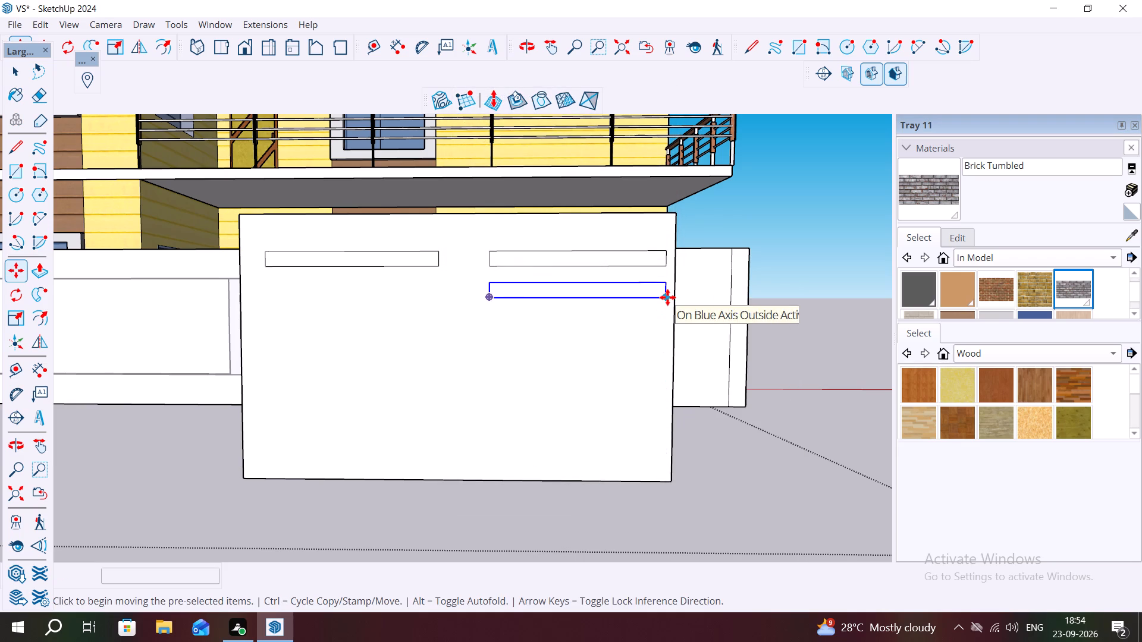
left_click(667, 297)
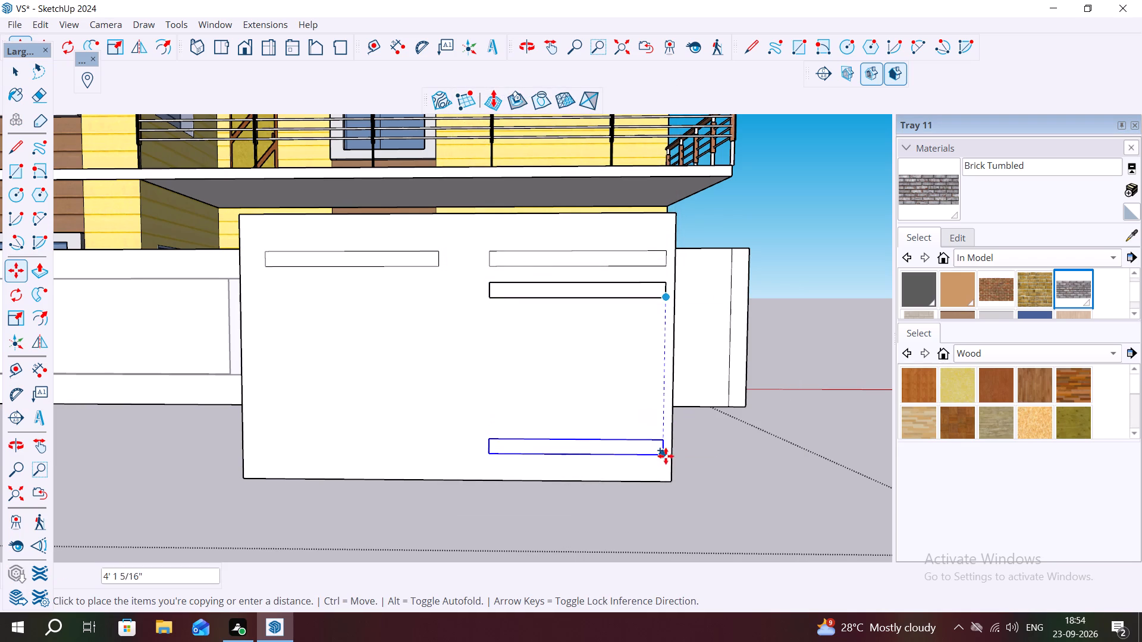
left_click(666, 465)
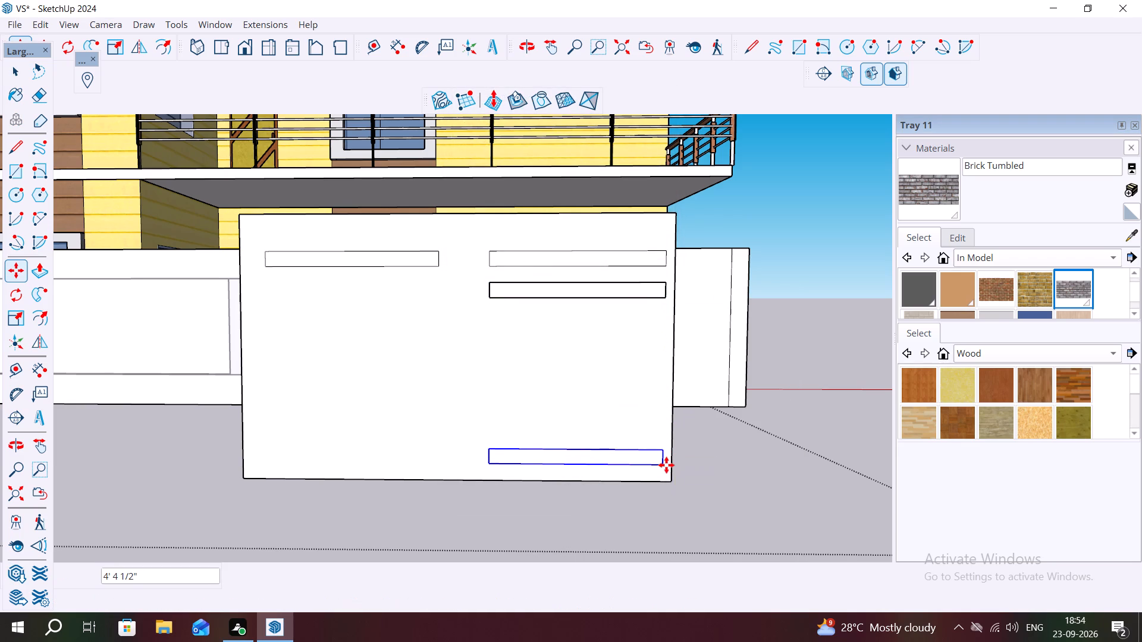
key("4")
key("slash")
key("Return")
key("Escape")
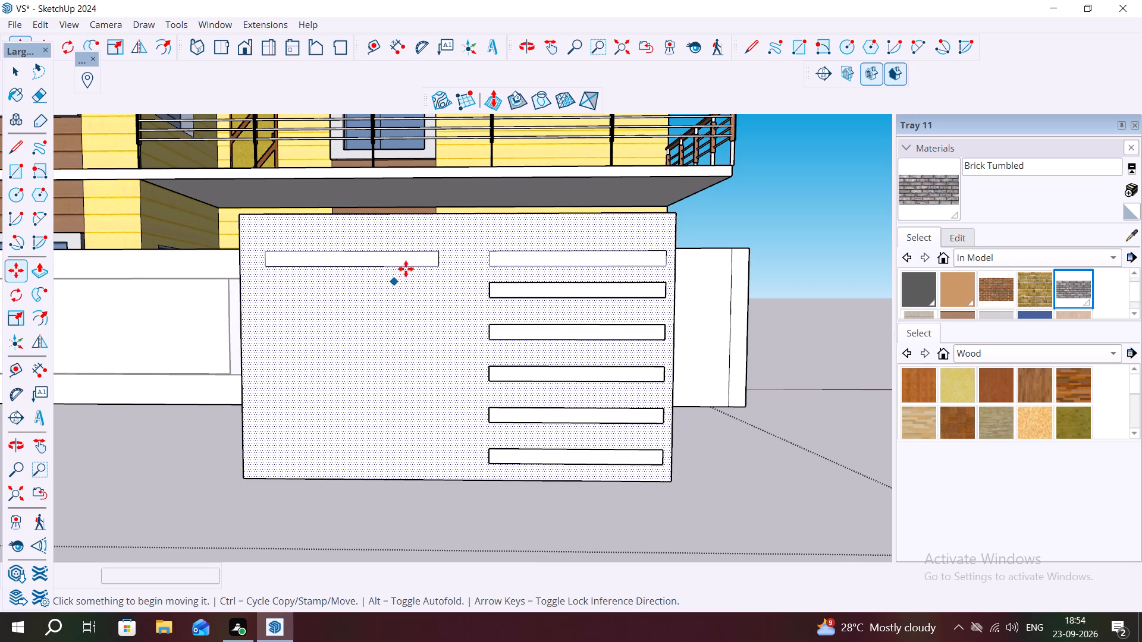
key("Escape")
Make the original thin strip, in the upper corner closest to the brick cladding, a component.
key("space")
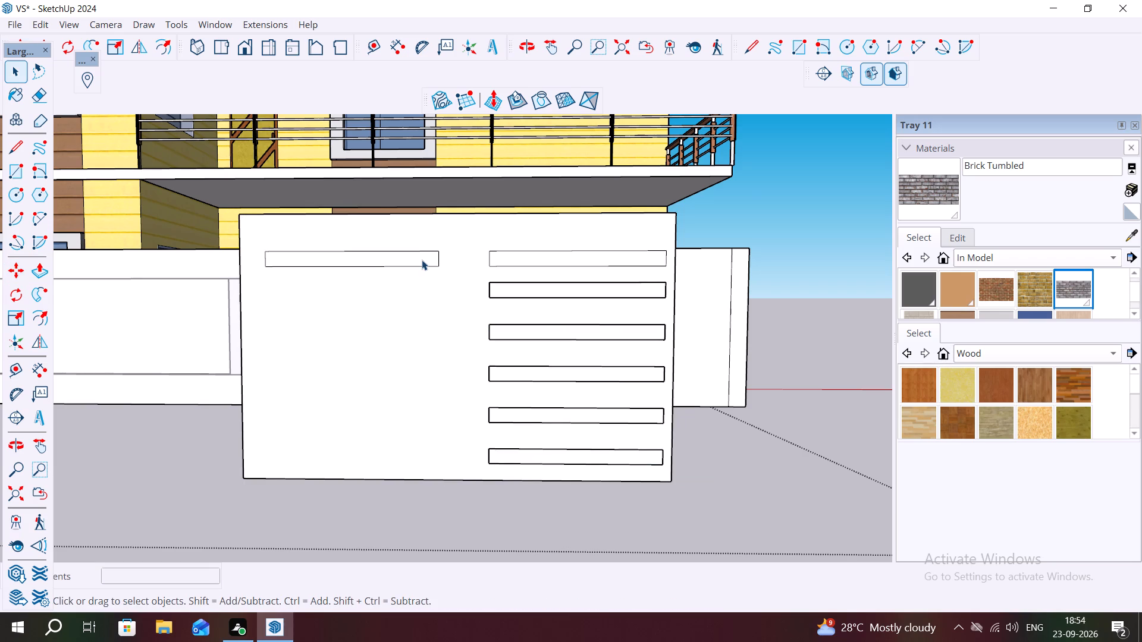
double_click(422, 260)
key("m")
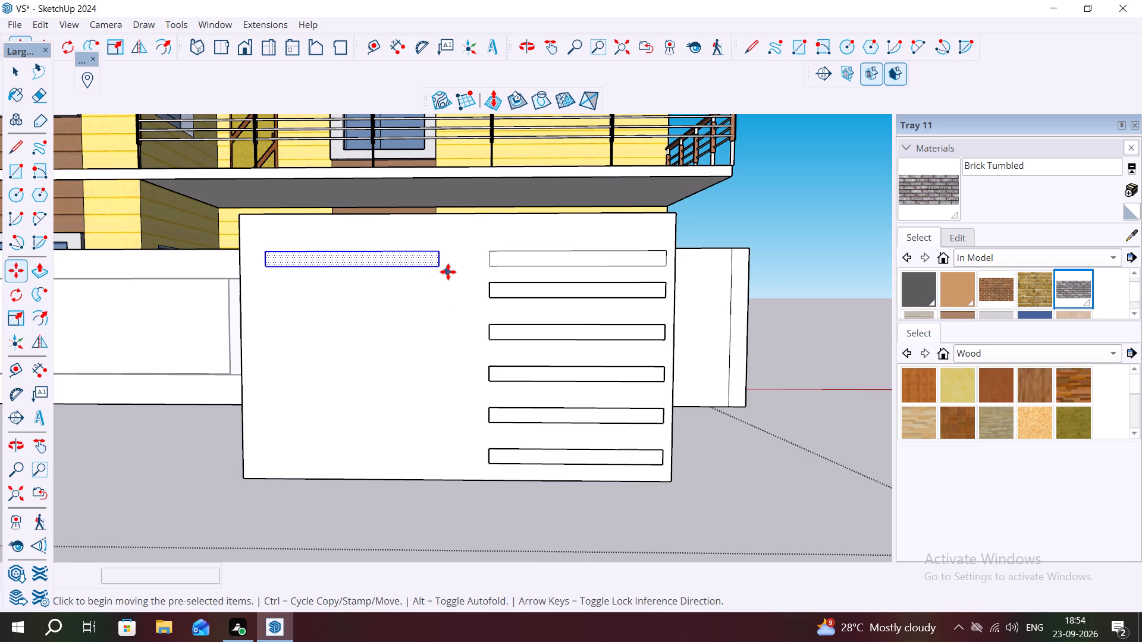
left_click(435, 265)
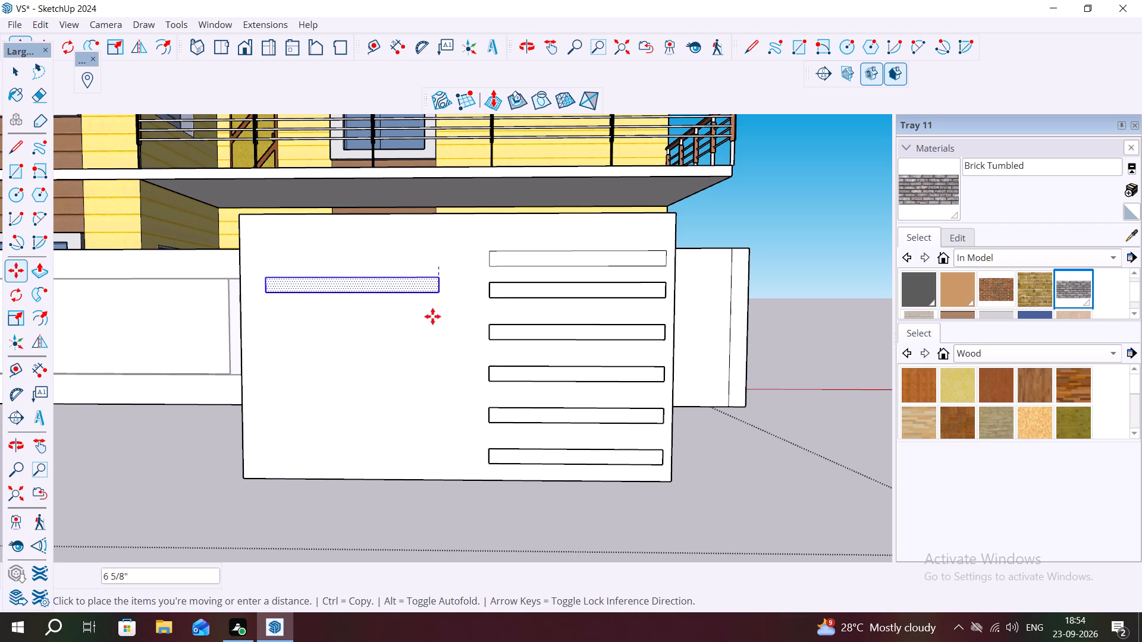
key("Escape")
key("space")
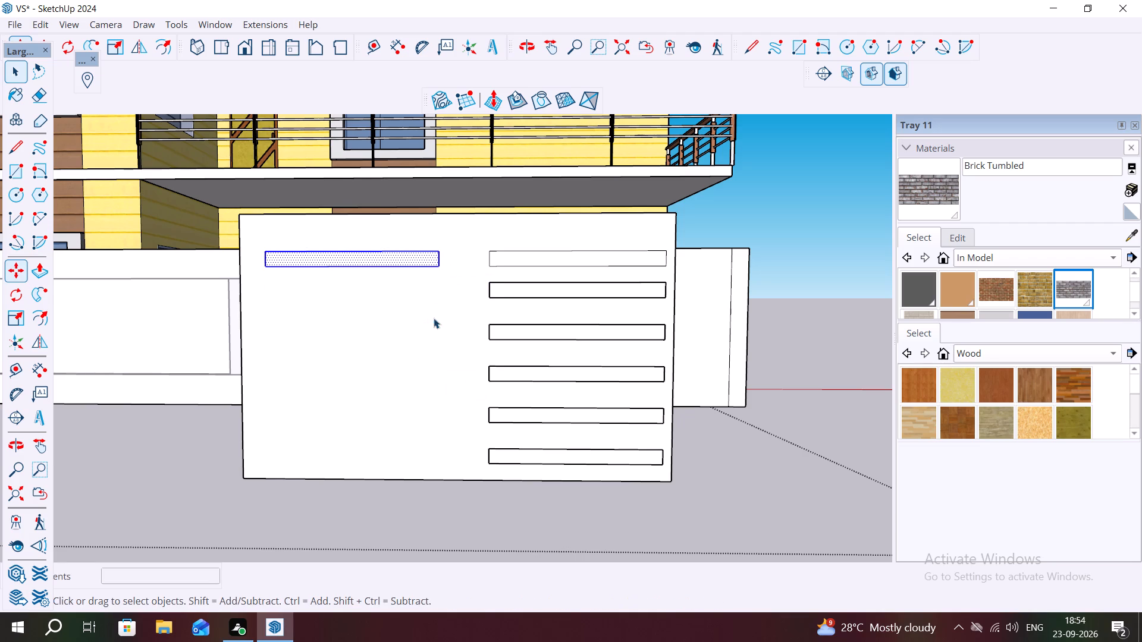
right_click(409, 260)
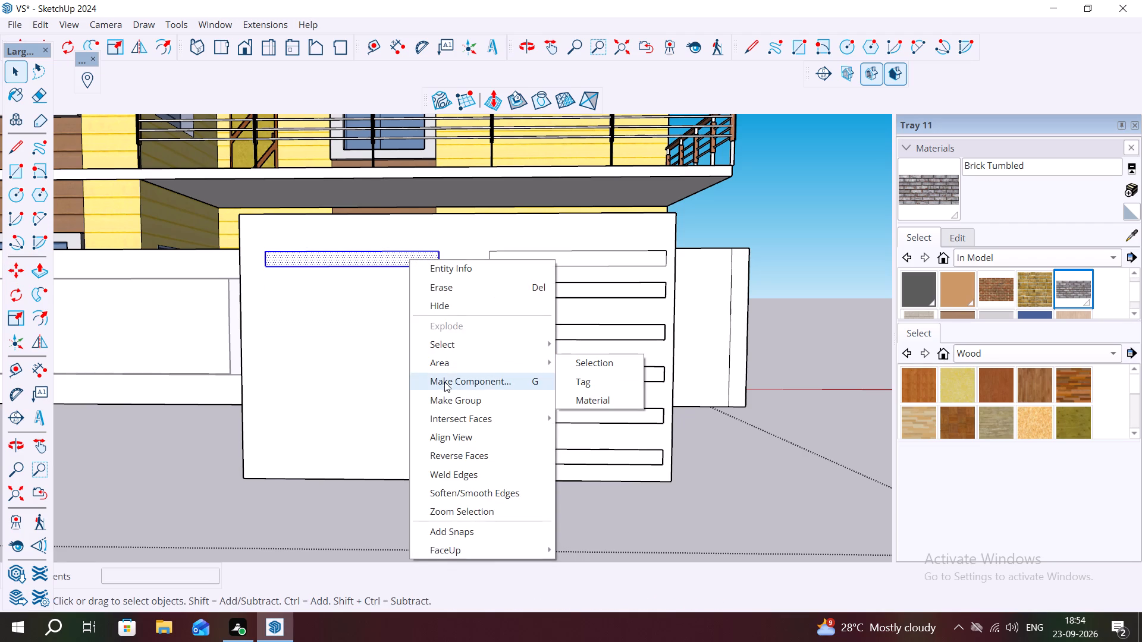
left_click(444, 382)
left_click(563, 498)
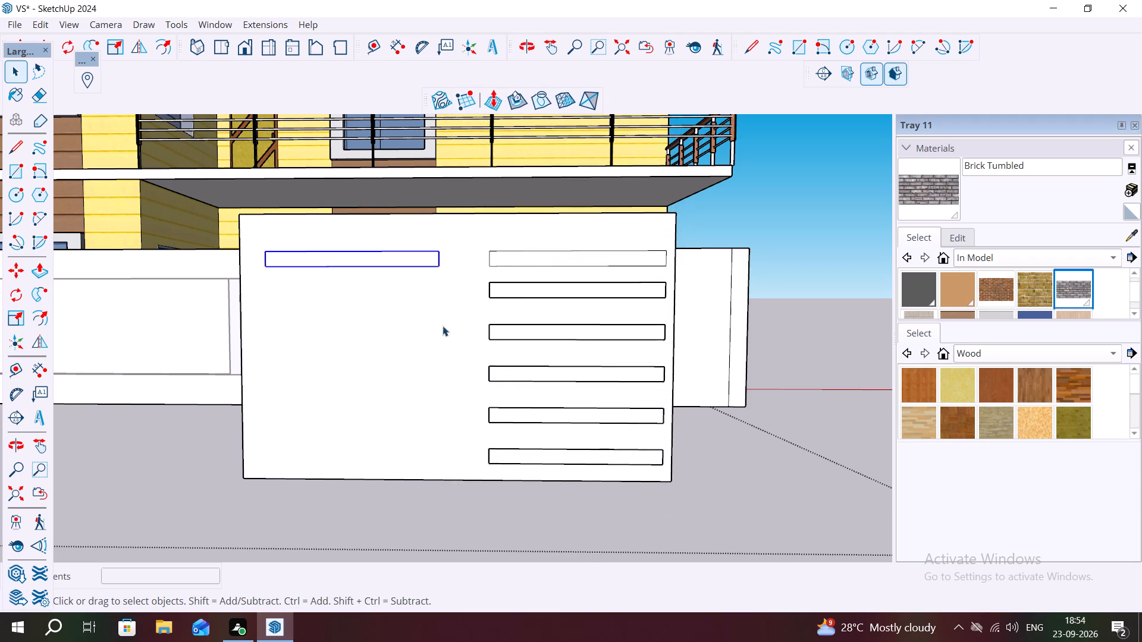
Copy this strip component about 5' 2" down near the panel's base and divide the distance into 5 equally spaced copies.
key("m")
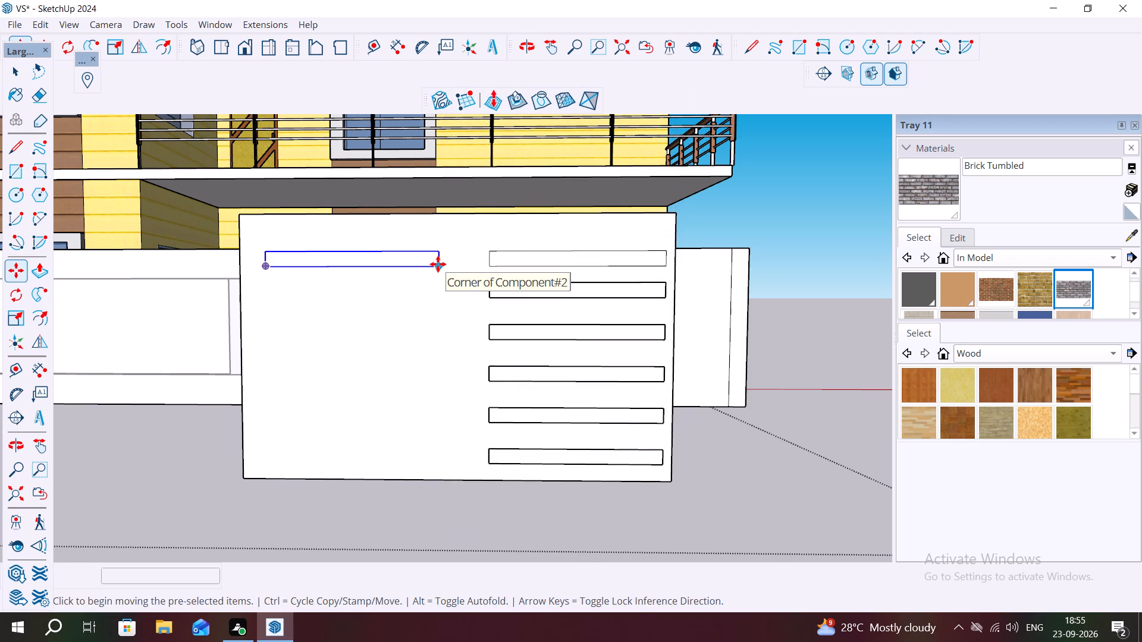
left_click(438, 264)
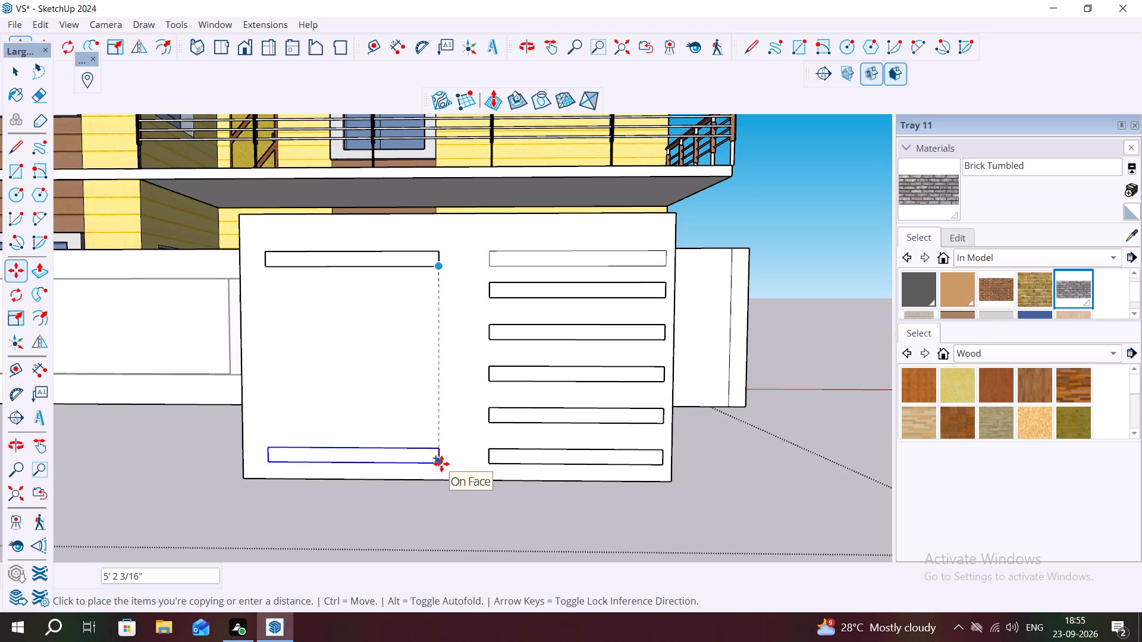
left_click(441, 464)
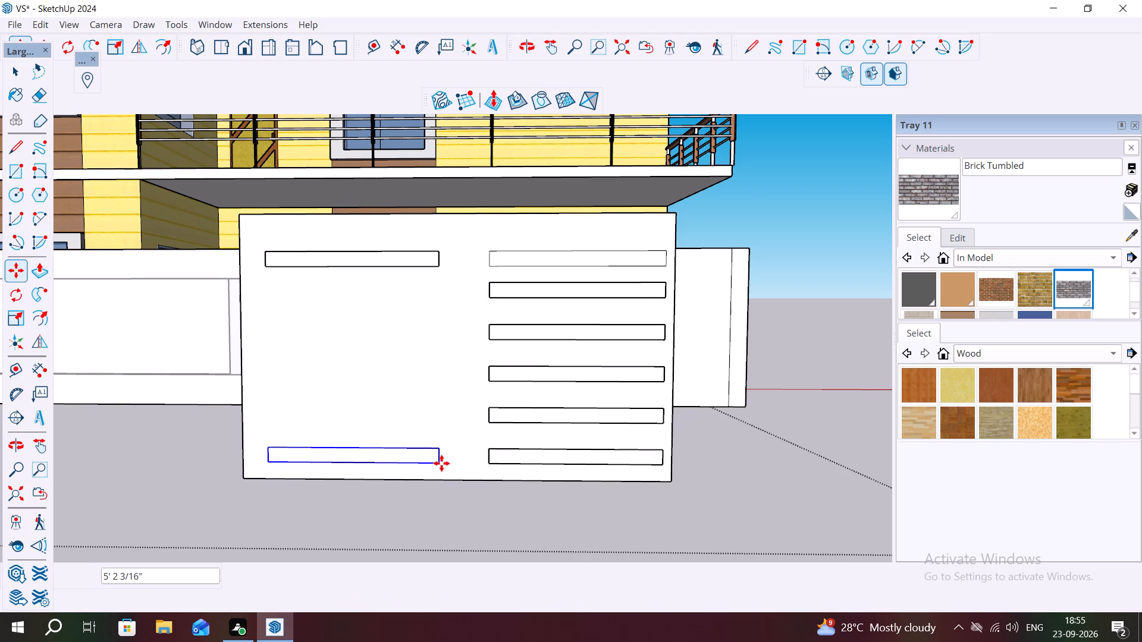
key("5")
key("slash")
key("Return")
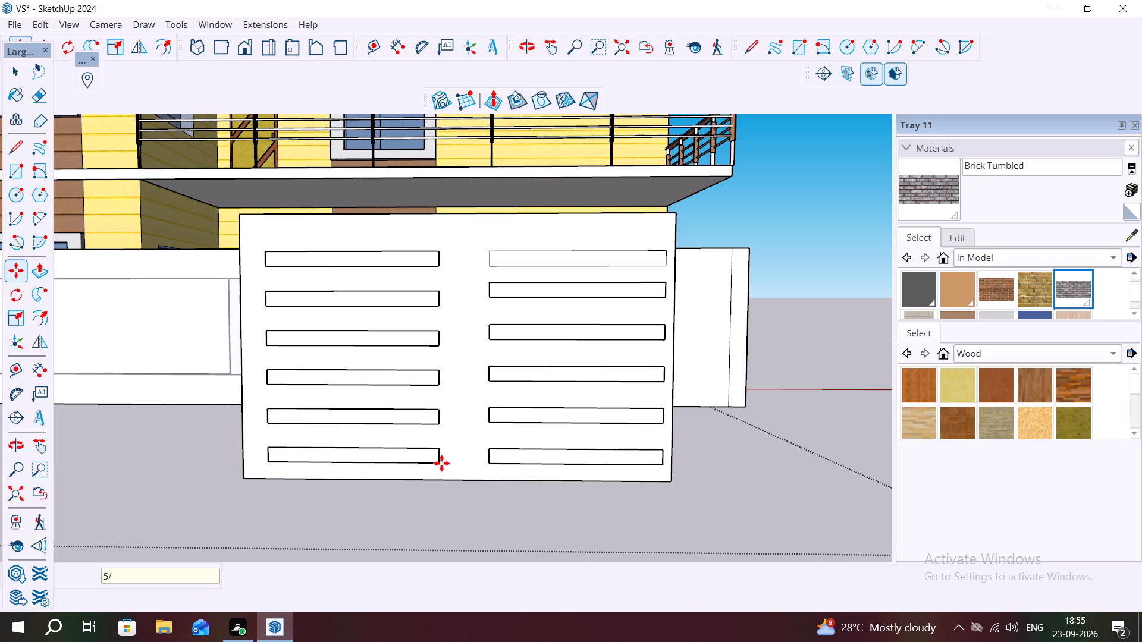
Examine the free-standing panel and its two columns of horizontal strips alongside the brick-clad wall.
key("Escape")
key("space")
scroll(459, 232, "up", 1)
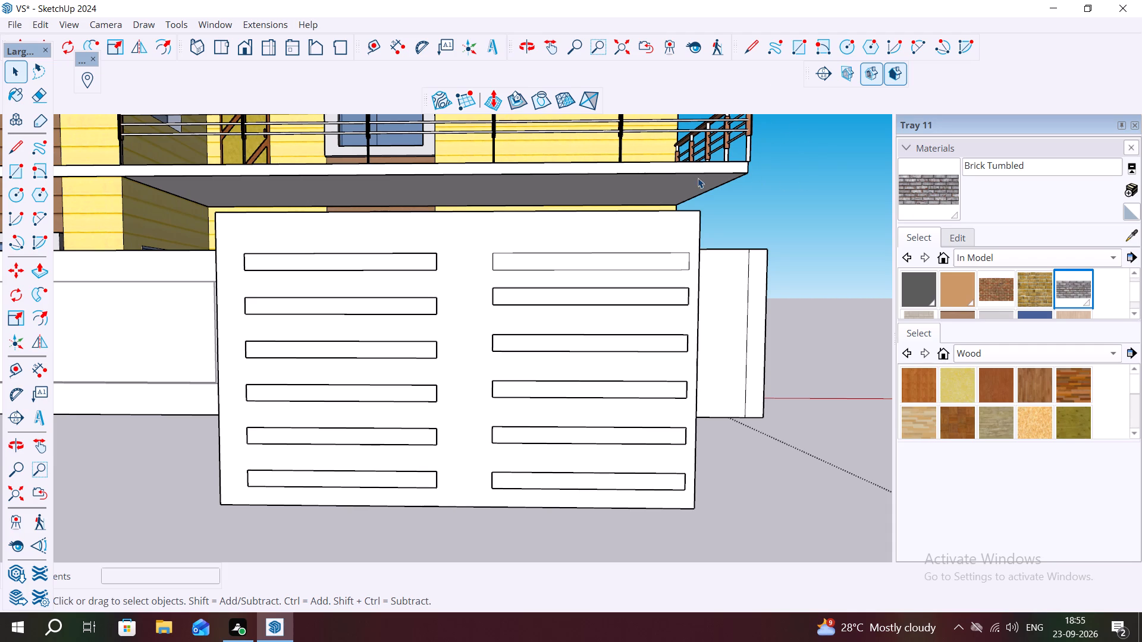
left_click(571, 257)
middle_click_drag(750, 257, 769, 254)
scroll(484, 254, "up", 1)
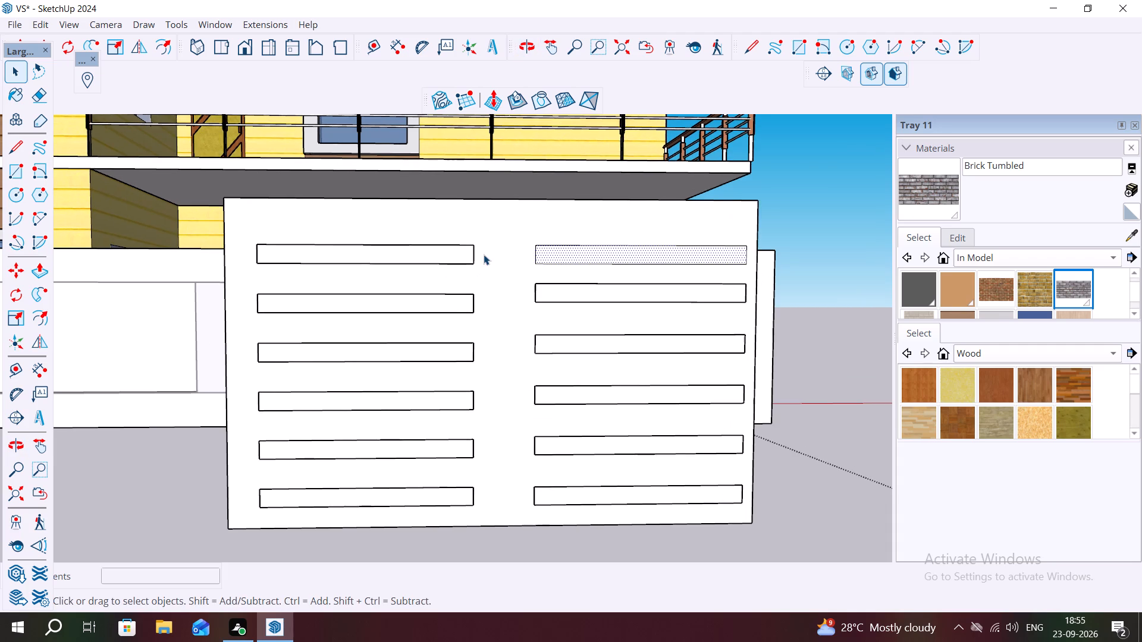
key("Escape")
key("Escape")
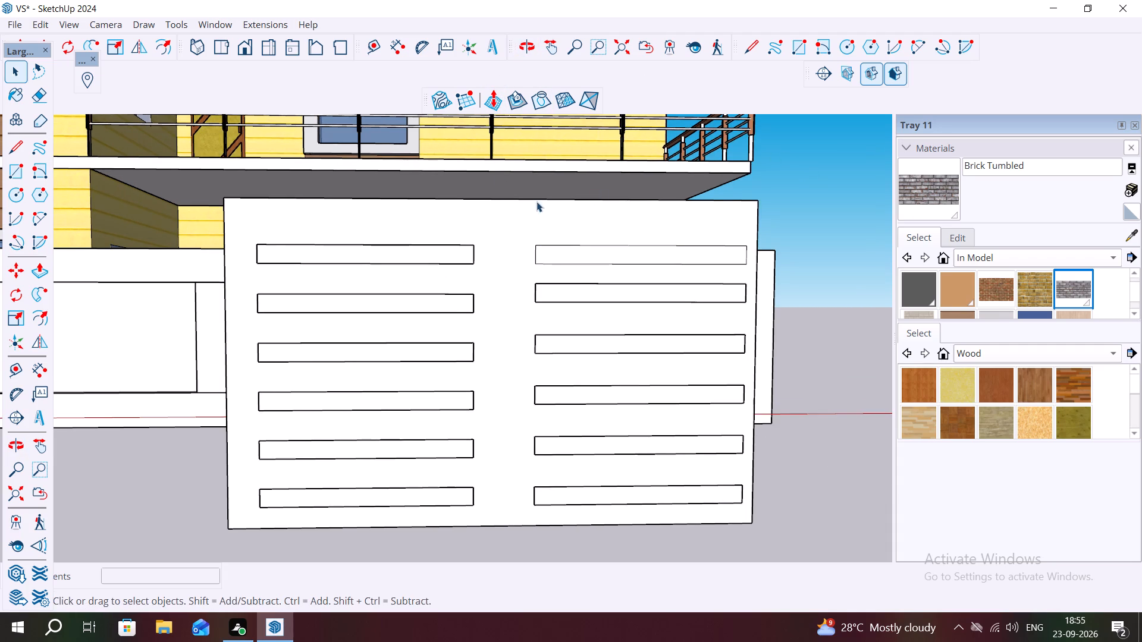
scroll(896, 247, "down", 4)
scroll(816, 232, "down", 2)
scroll(713, 268, "up", 6)
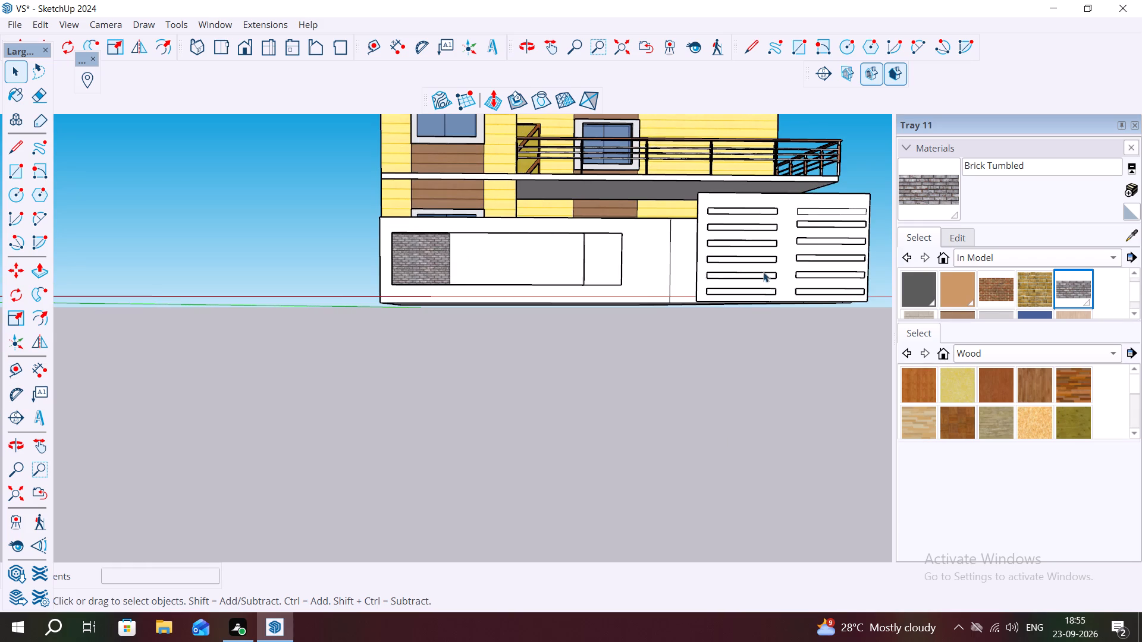
middle_click_drag(763, 272, 705, 261)
scroll(736, 228, "up", 3)
scroll(772, 197, "up", 1)
middle_click_drag(772, 197, 763, 189)
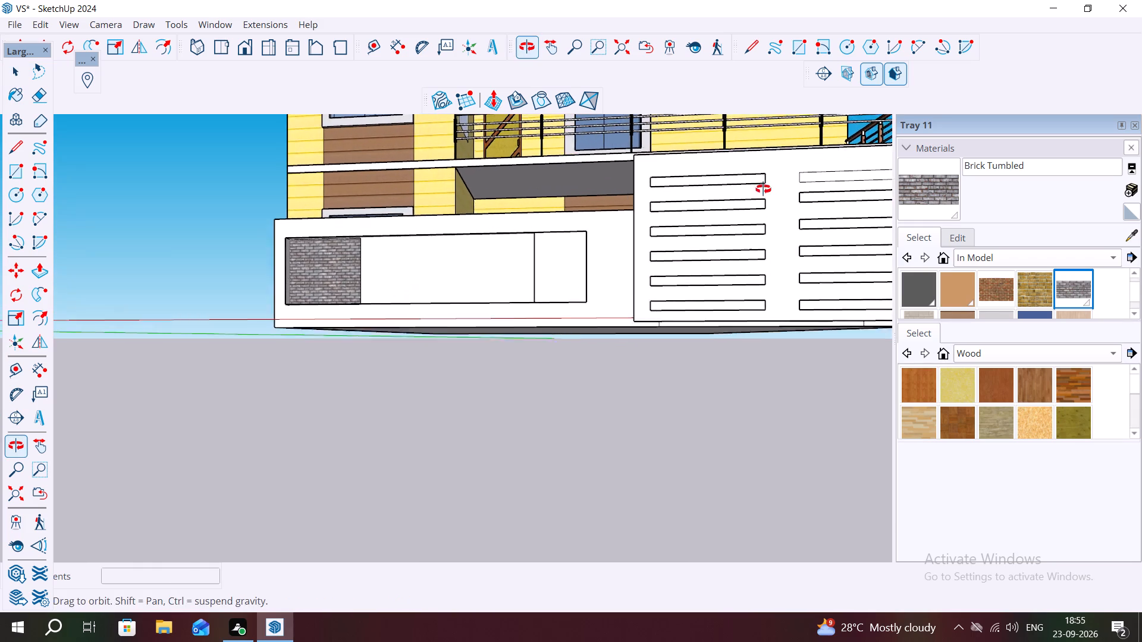
middle_click_drag(763, 189, 757, 185)
scroll(590, 219, "down", 1)
scroll(475, 226, "down", 2)
scroll(659, 177, "up", 3)
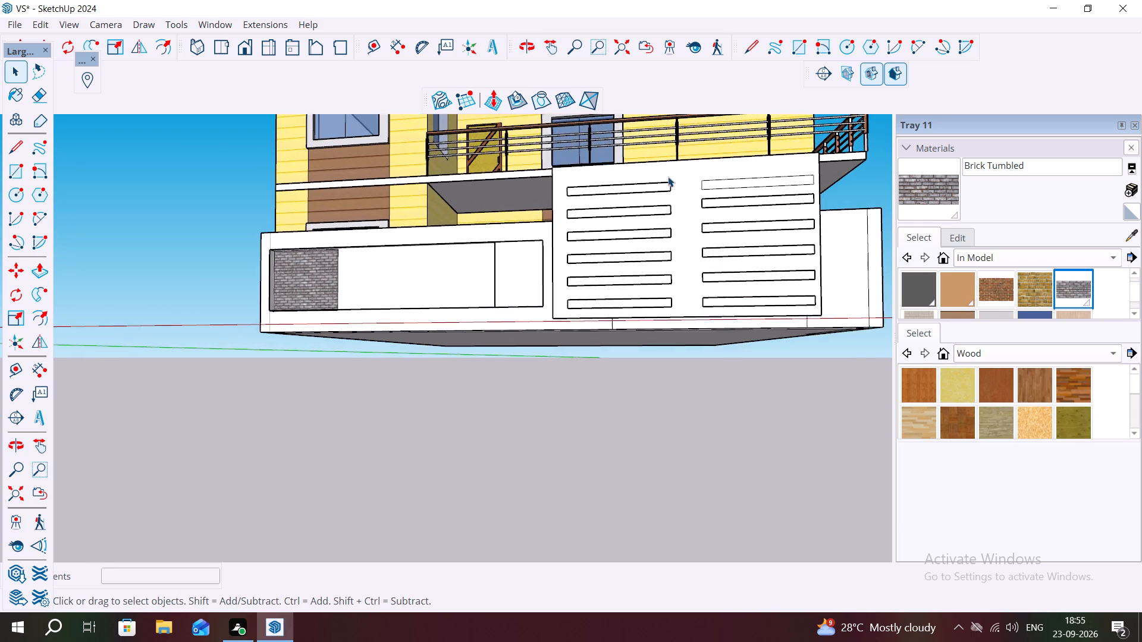
scroll(668, 177, "up", 6)
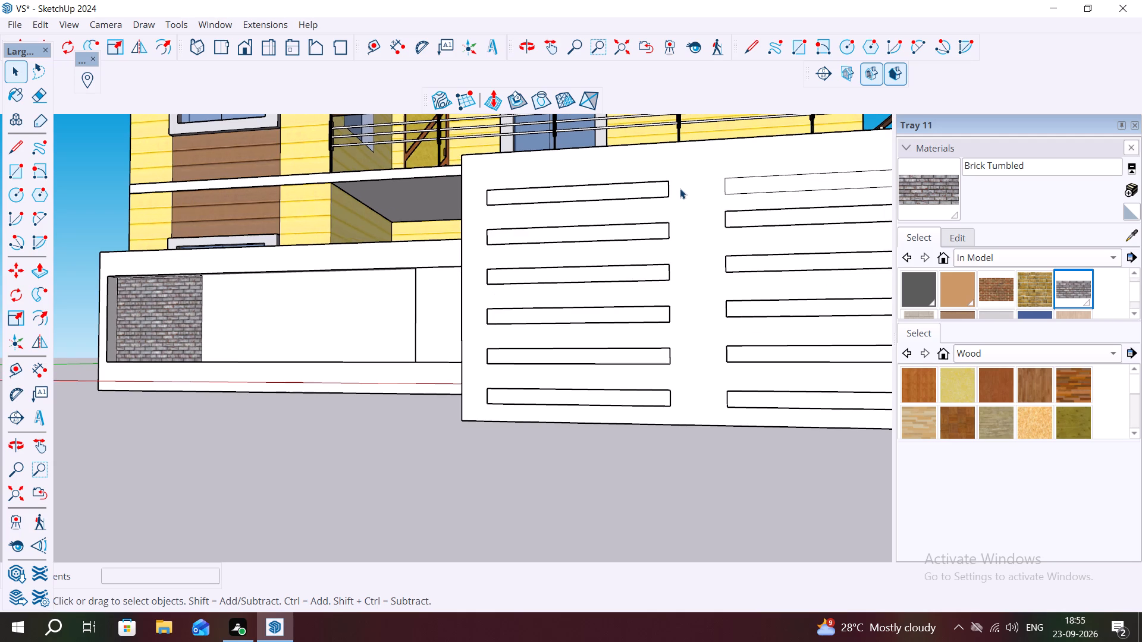
Draw a narrow vertical rectangle about 3 3/8" by 6' on the panel, just beside the strip column closest to the brick cladding.
key("l")
key("Escape")
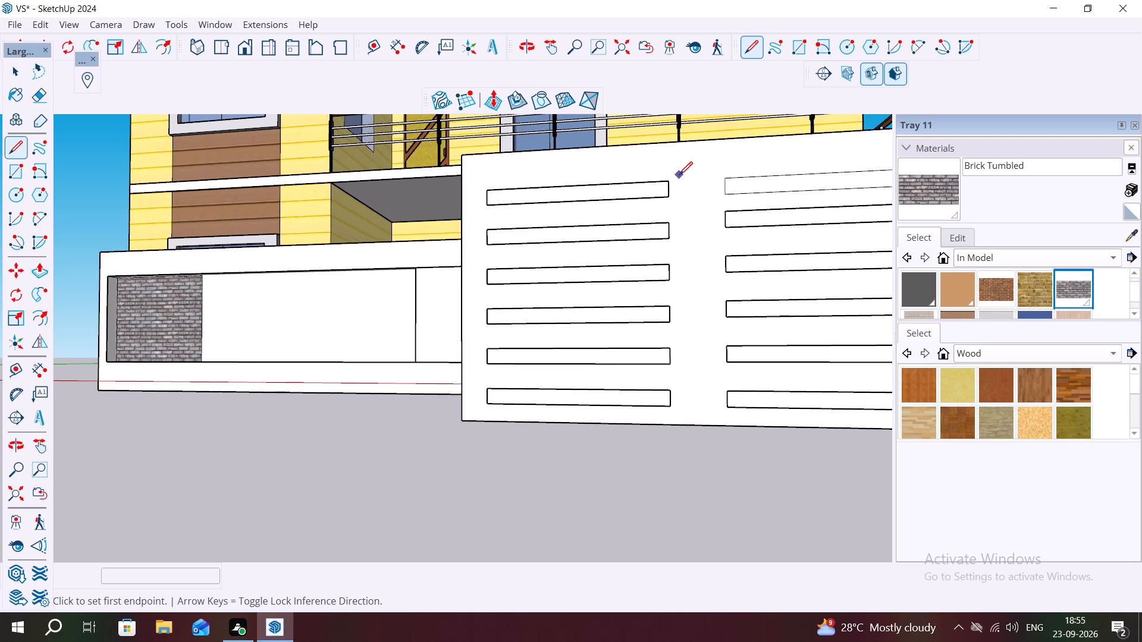
key("r")
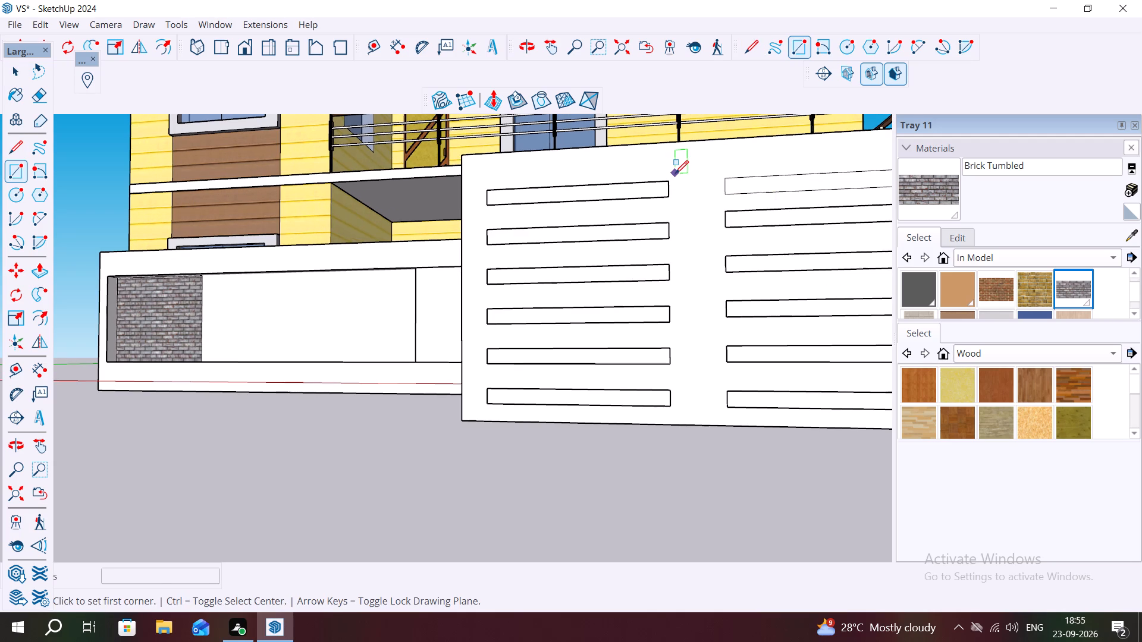
left_click(675, 172)
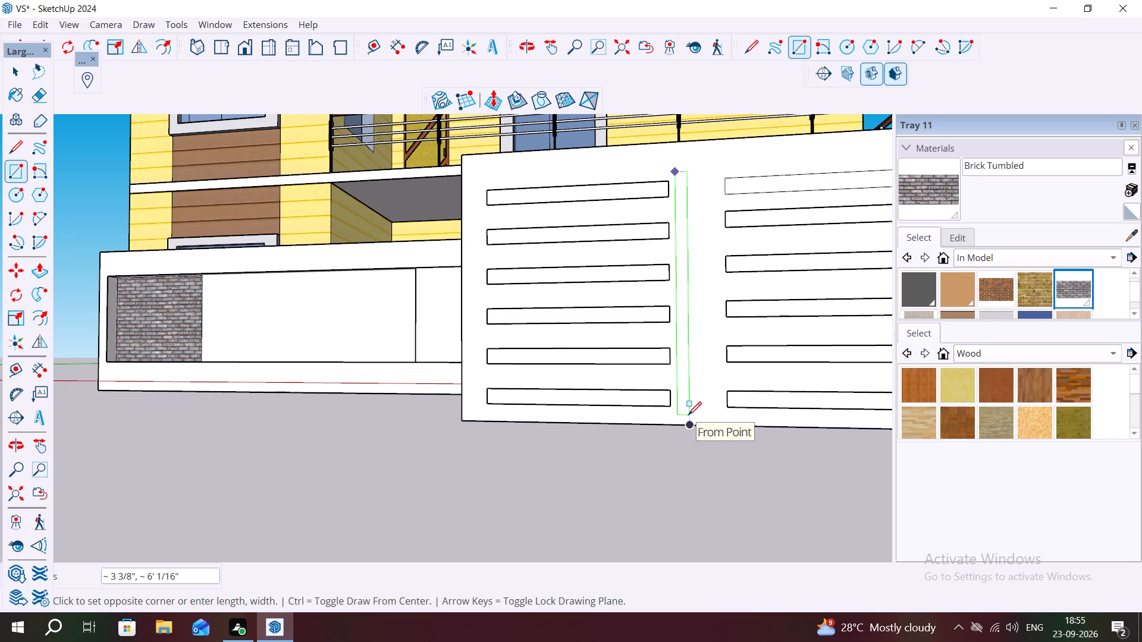
left_click(688, 415)
key("space")
Copy the vertical rectangle about 7 1/16" sideways toward the strip column farthest from the brick cladding.
triple_click(681, 370)
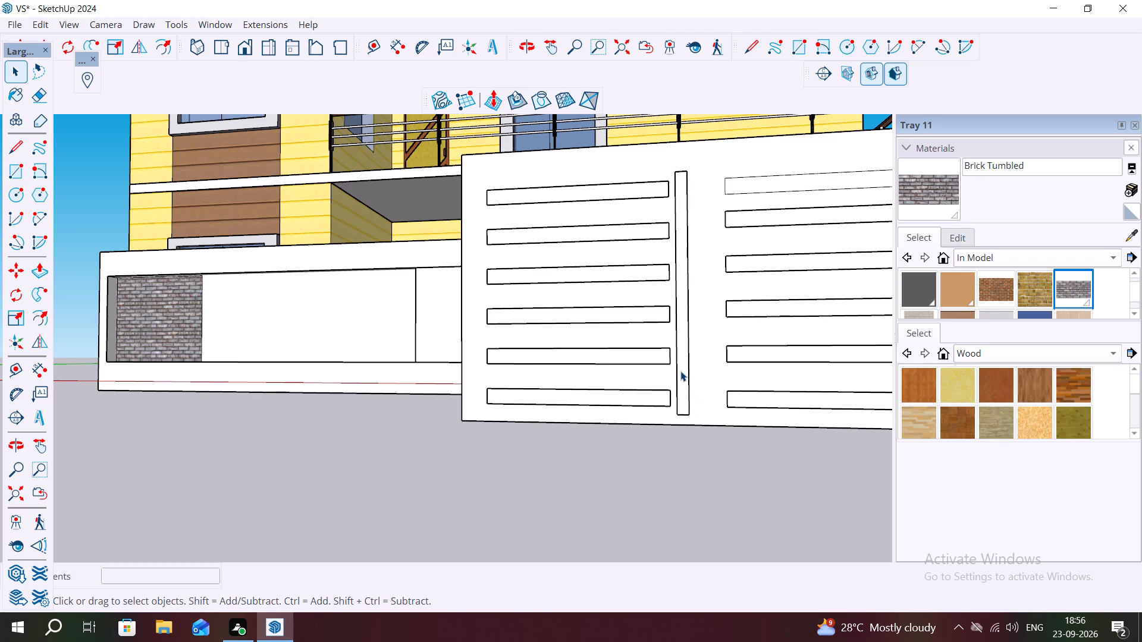
key("m")
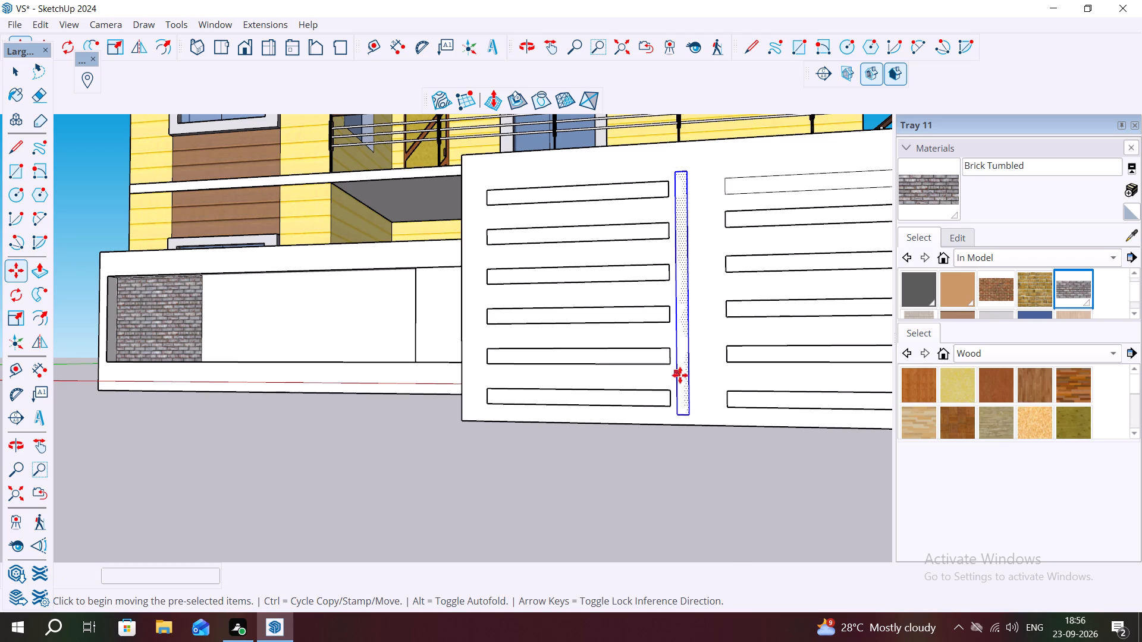
left_click(675, 414)
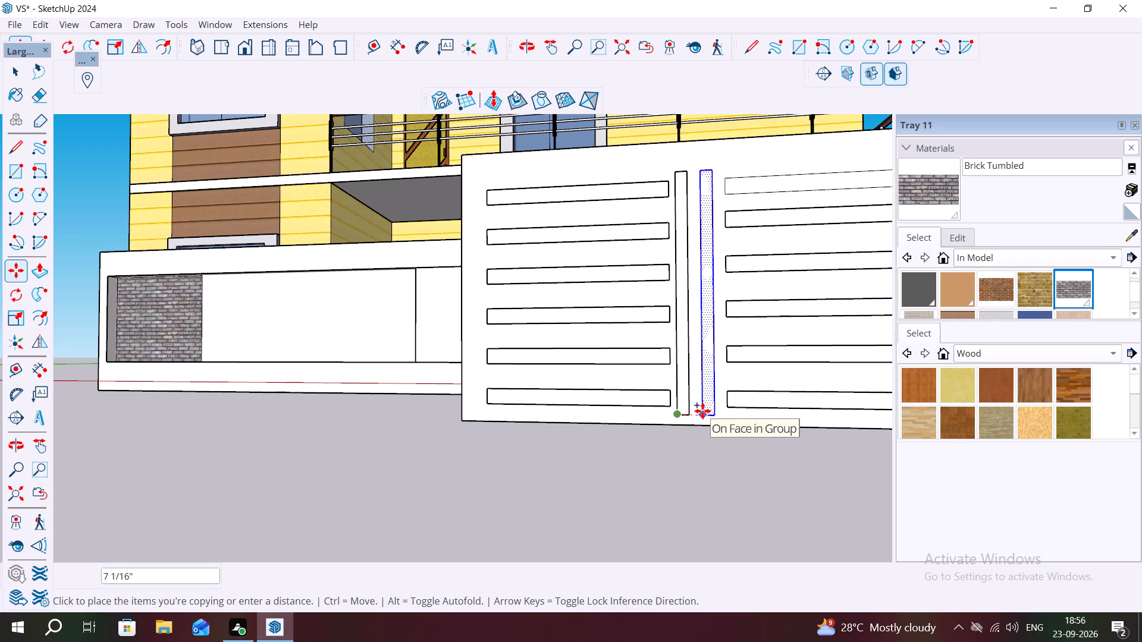
left_click(702, 410)
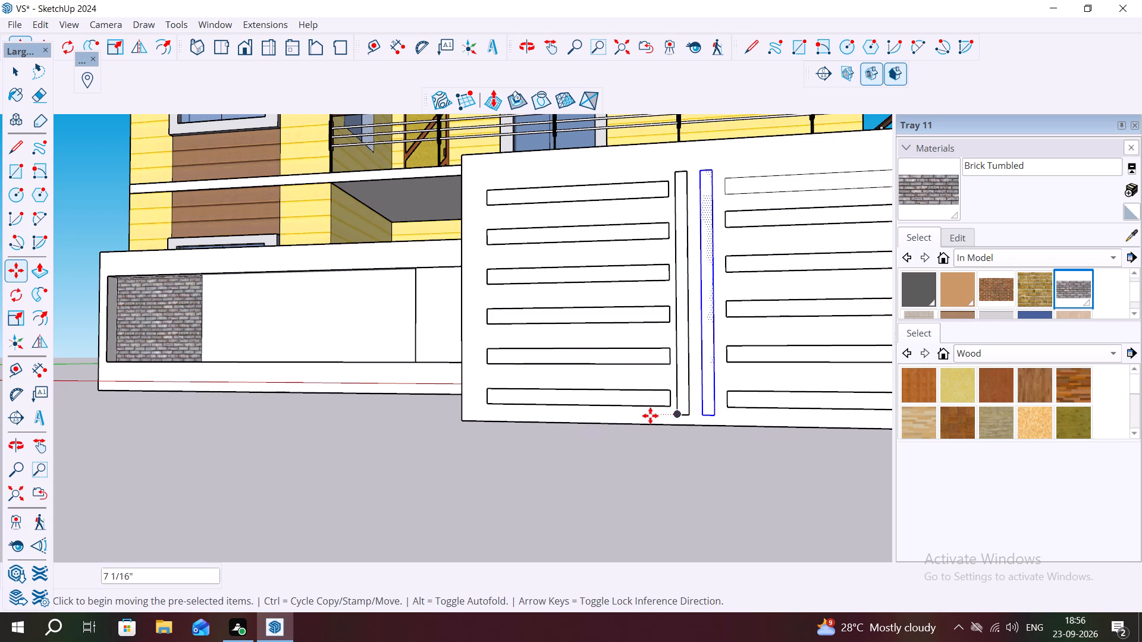
key("space")
Push/Pull both vertical rectangles between the strip columns outward by 3" to form raised bars.
scroll(613, 209, "down", 1)
left_click(613, 191)
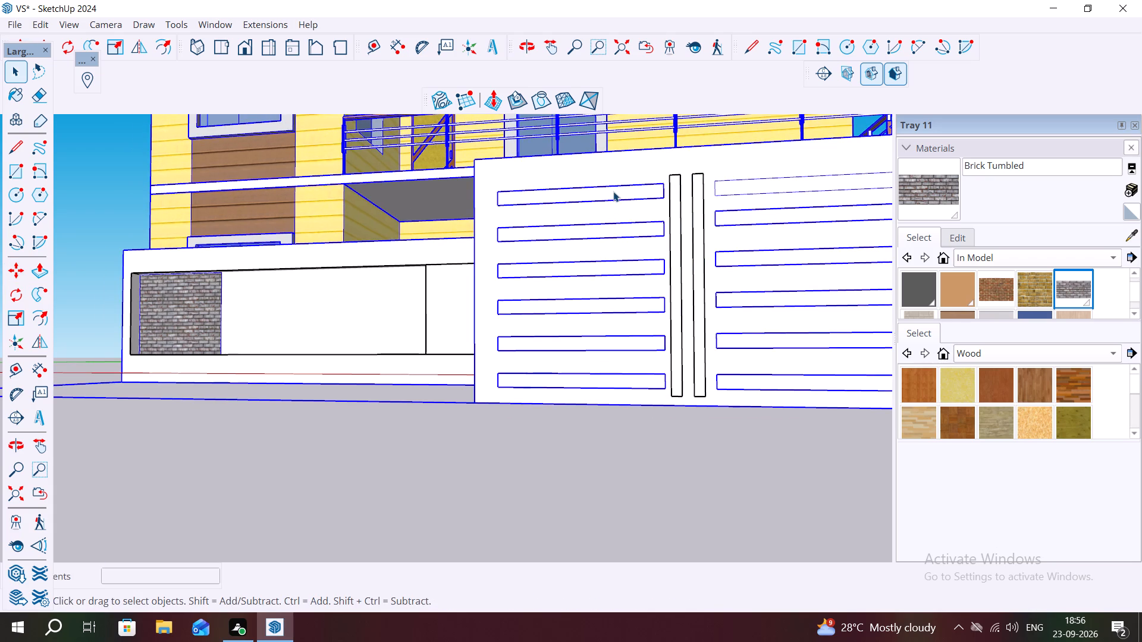
middle_click_drag(465, 414, 546, 470)
scroll(530, 435, "down", 3)
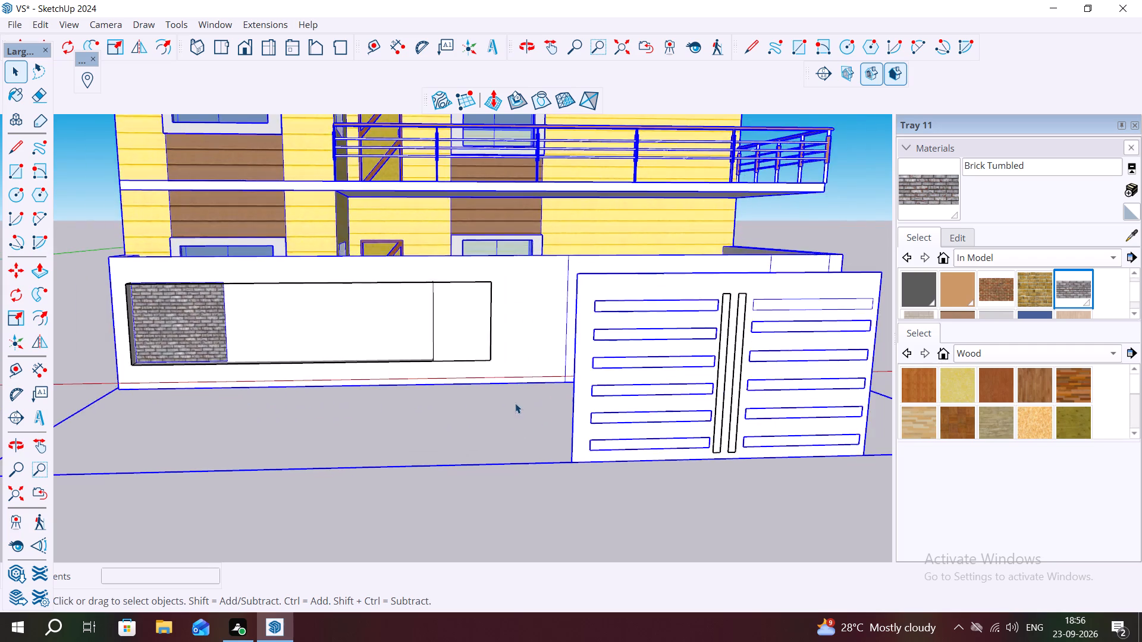
scroll(515, 403, "down", 5)
double_click(628, 380)
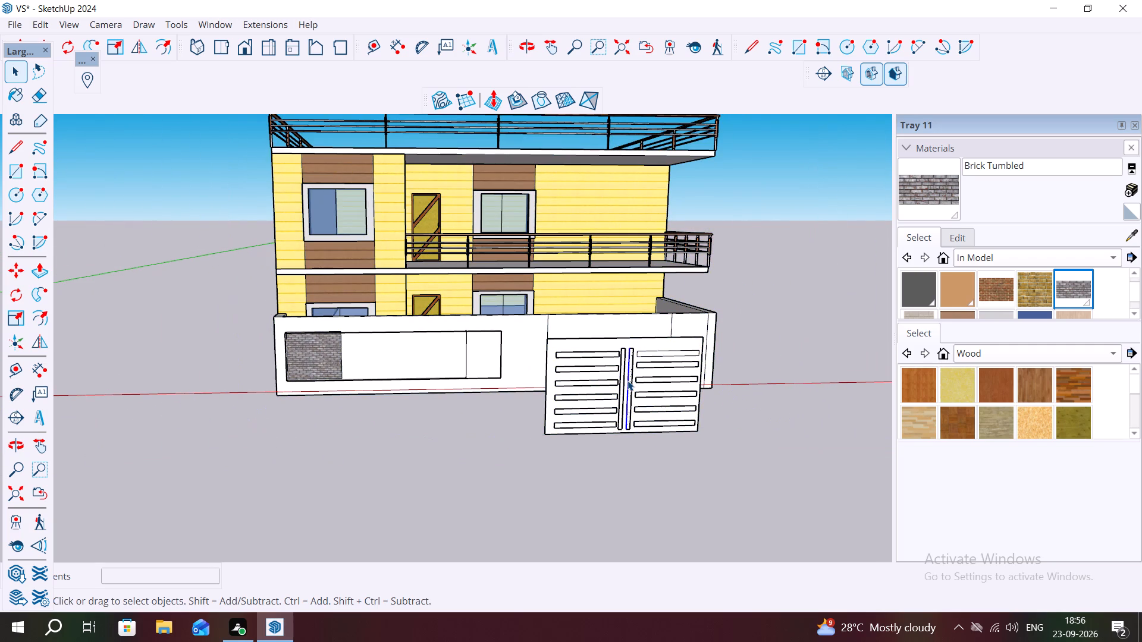
scroll(630, 377, "up", 4)
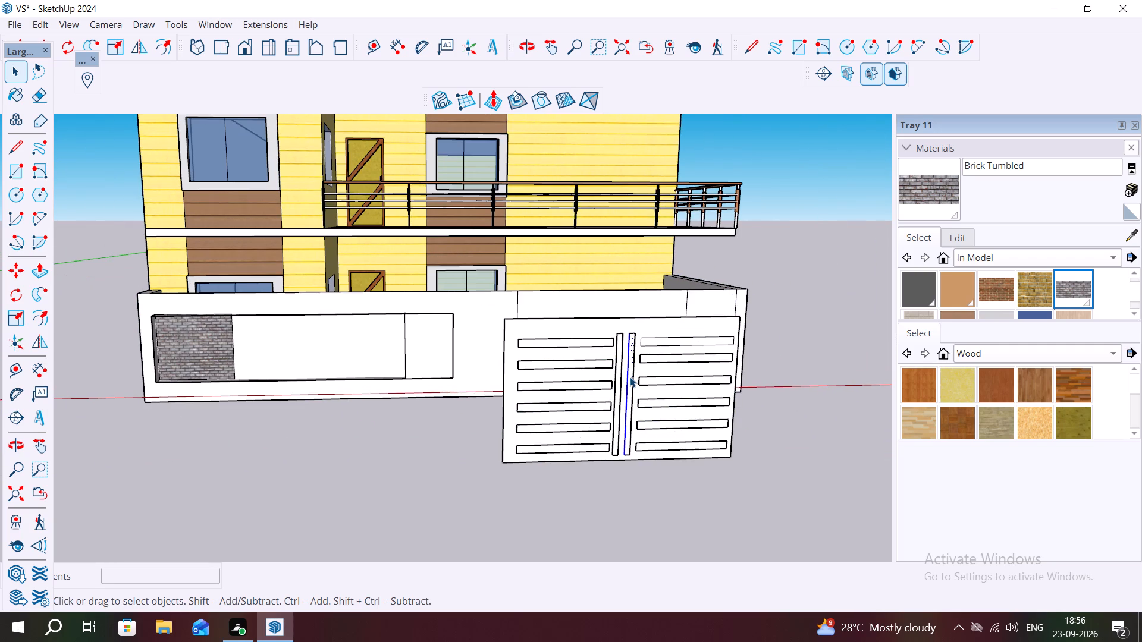
key("p")
left_click(630, 377)
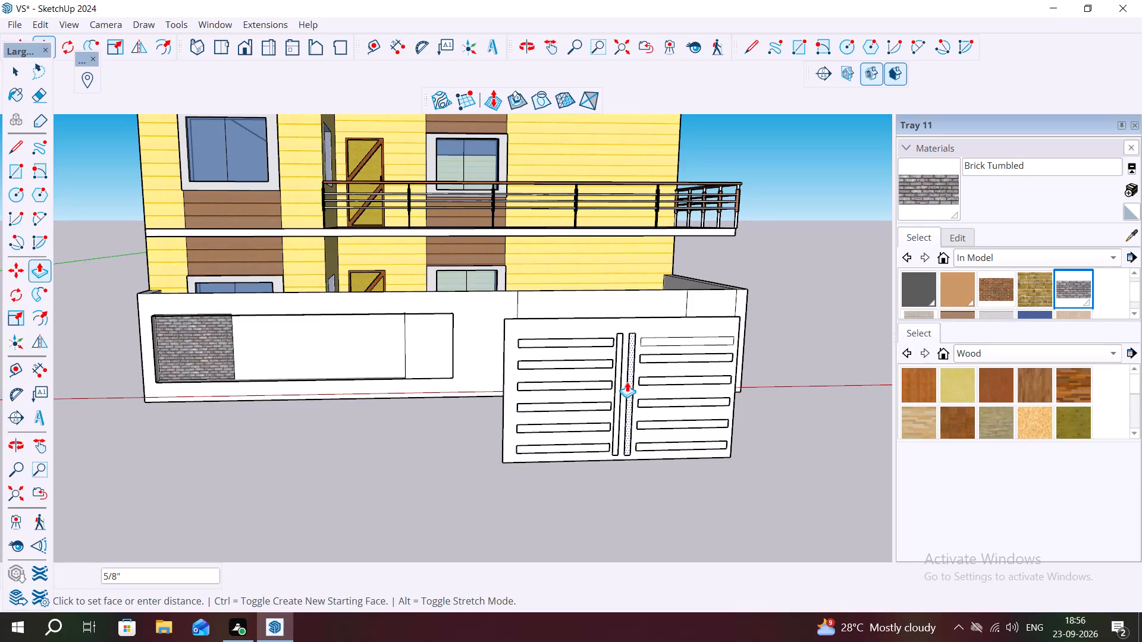
key("3")
key("shift+quotedbl")
key("Return")
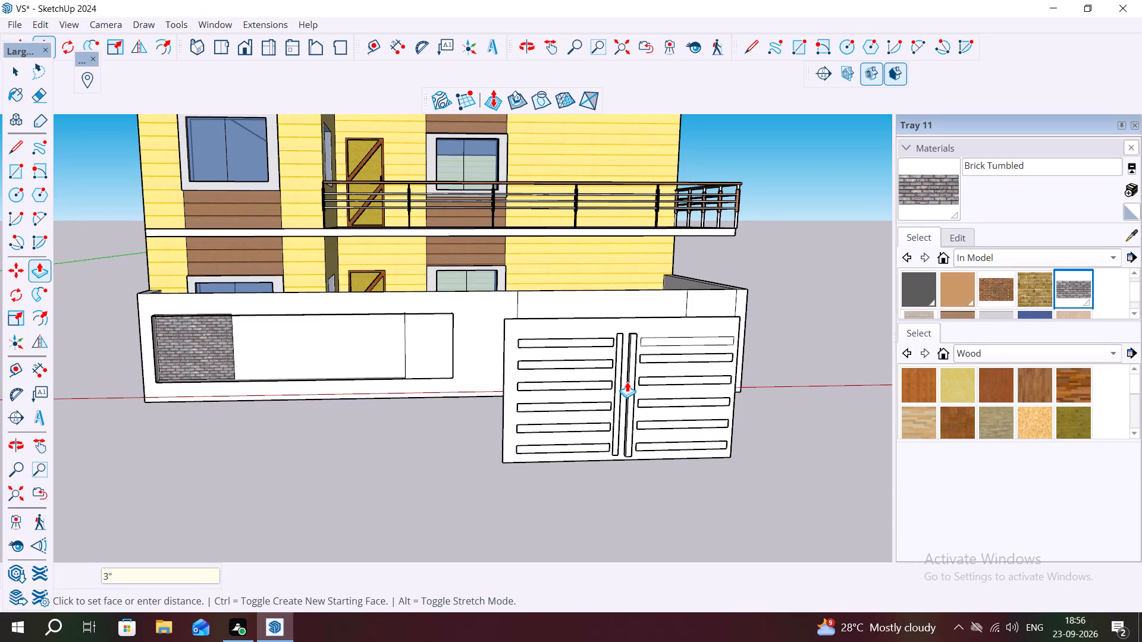
scroll(620, 376, "up", 4)
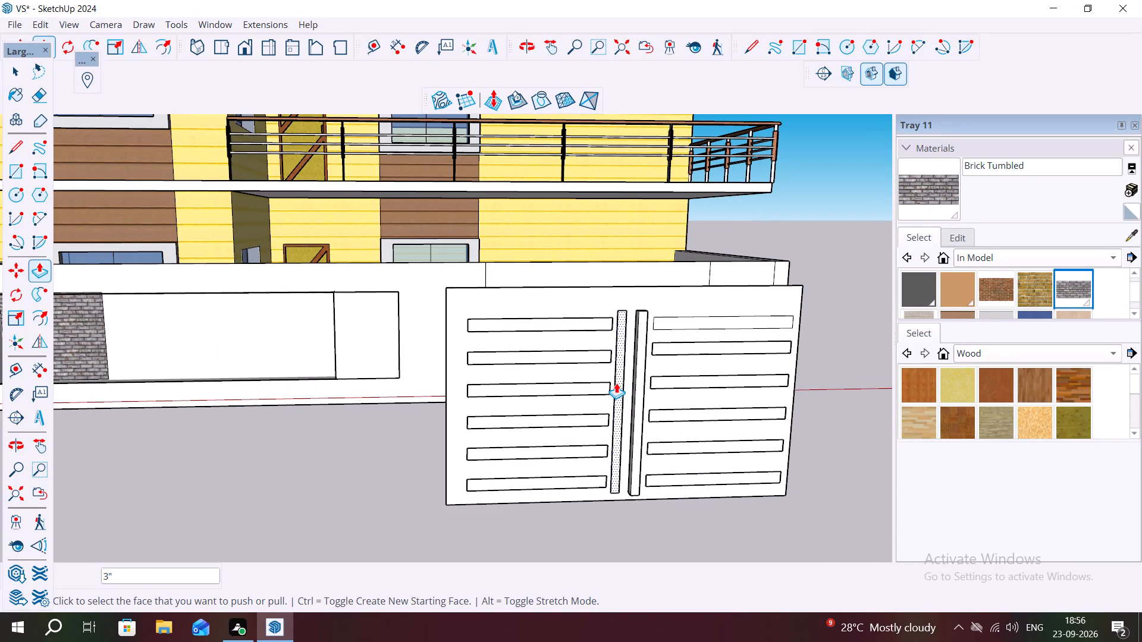
double_click(617, 383)
key("Escape")
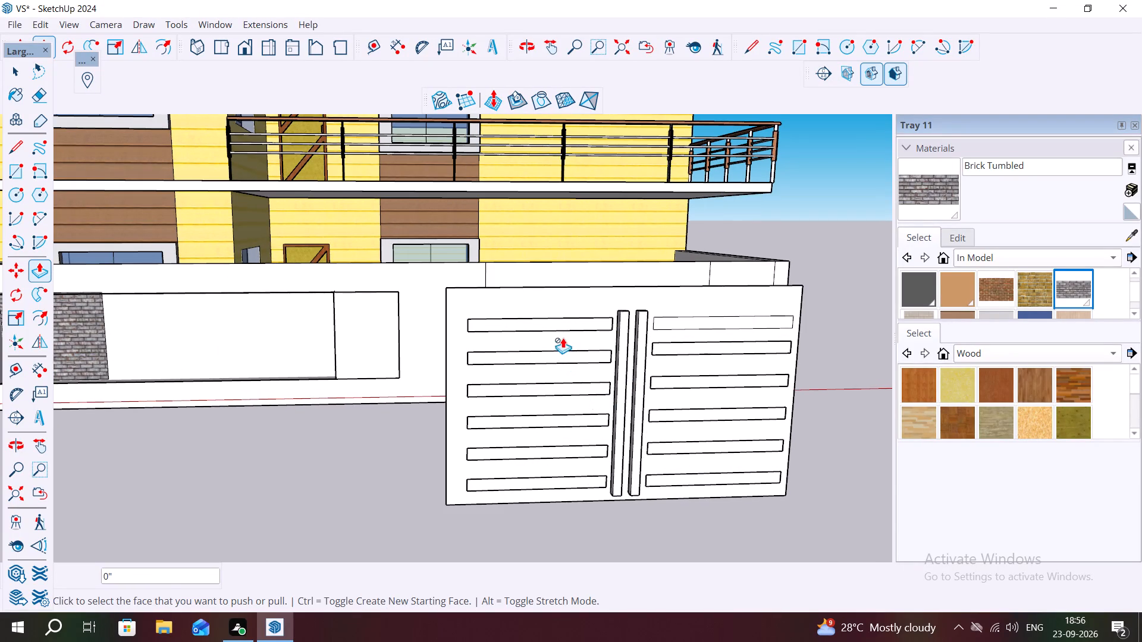
key("space")
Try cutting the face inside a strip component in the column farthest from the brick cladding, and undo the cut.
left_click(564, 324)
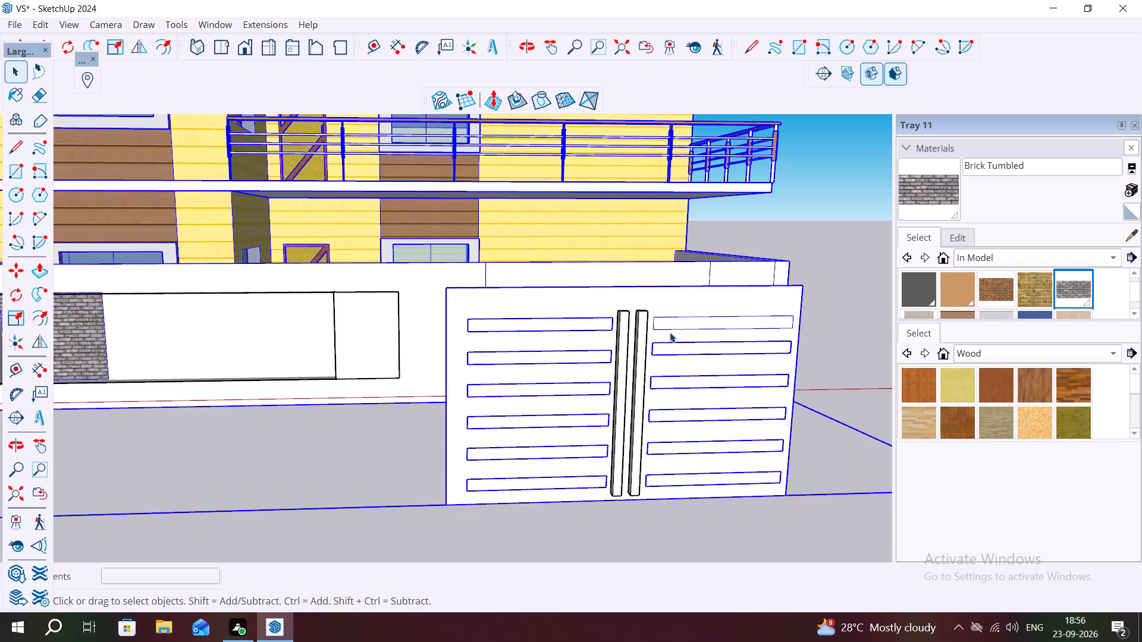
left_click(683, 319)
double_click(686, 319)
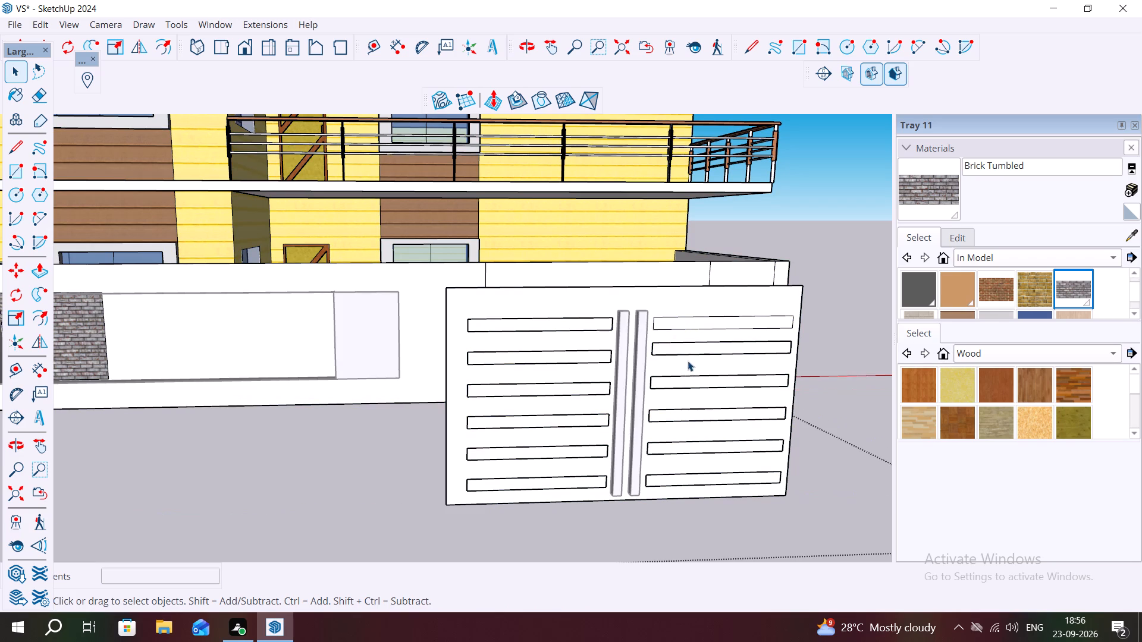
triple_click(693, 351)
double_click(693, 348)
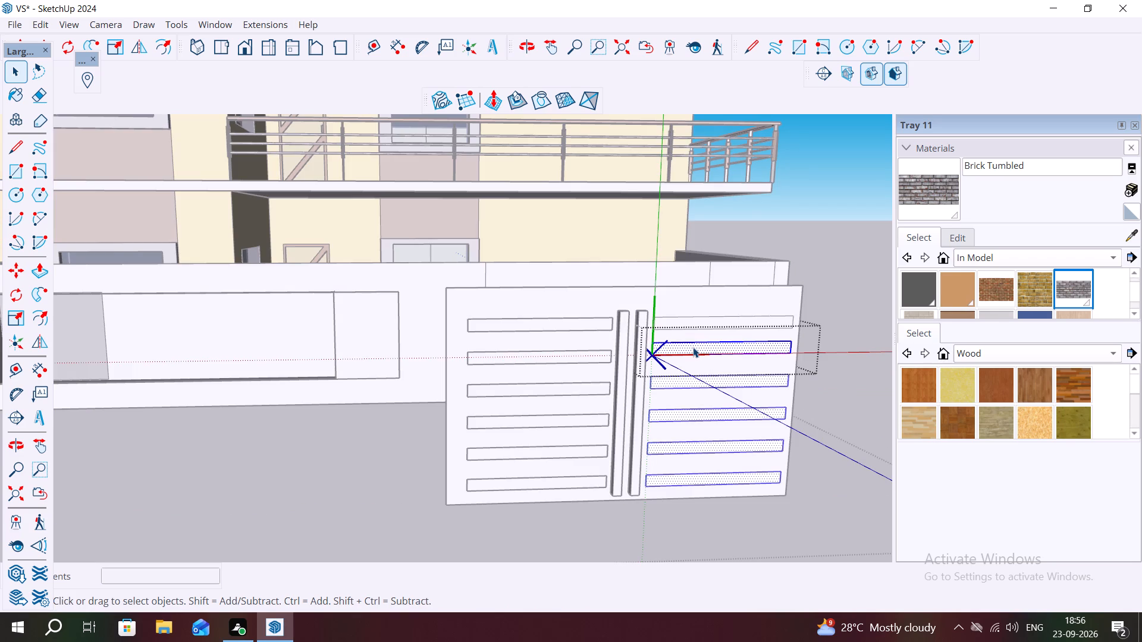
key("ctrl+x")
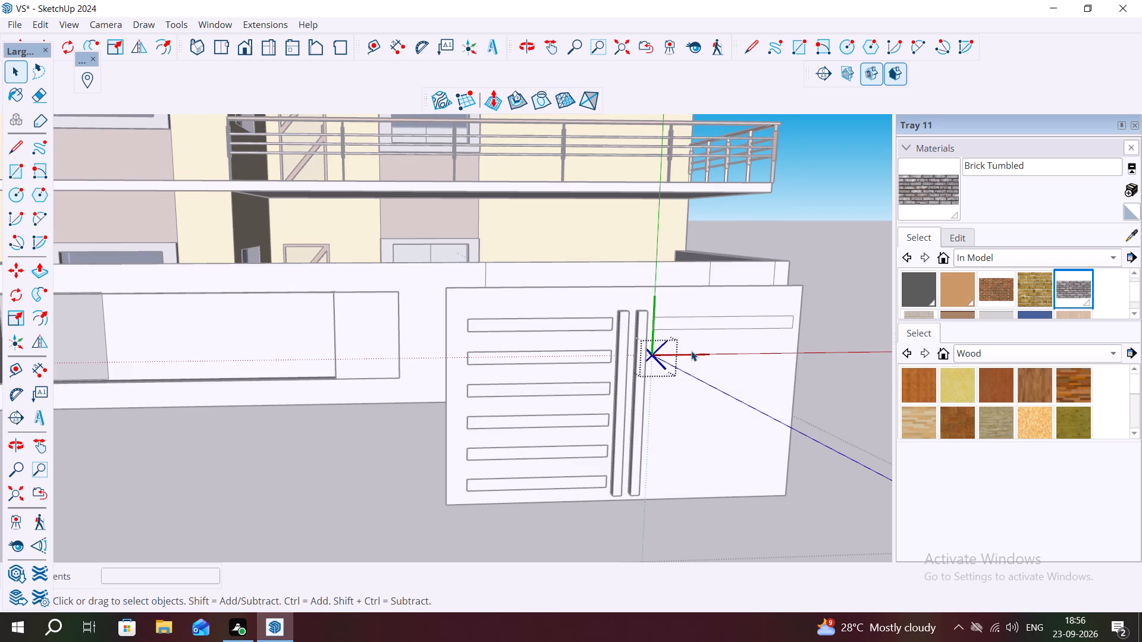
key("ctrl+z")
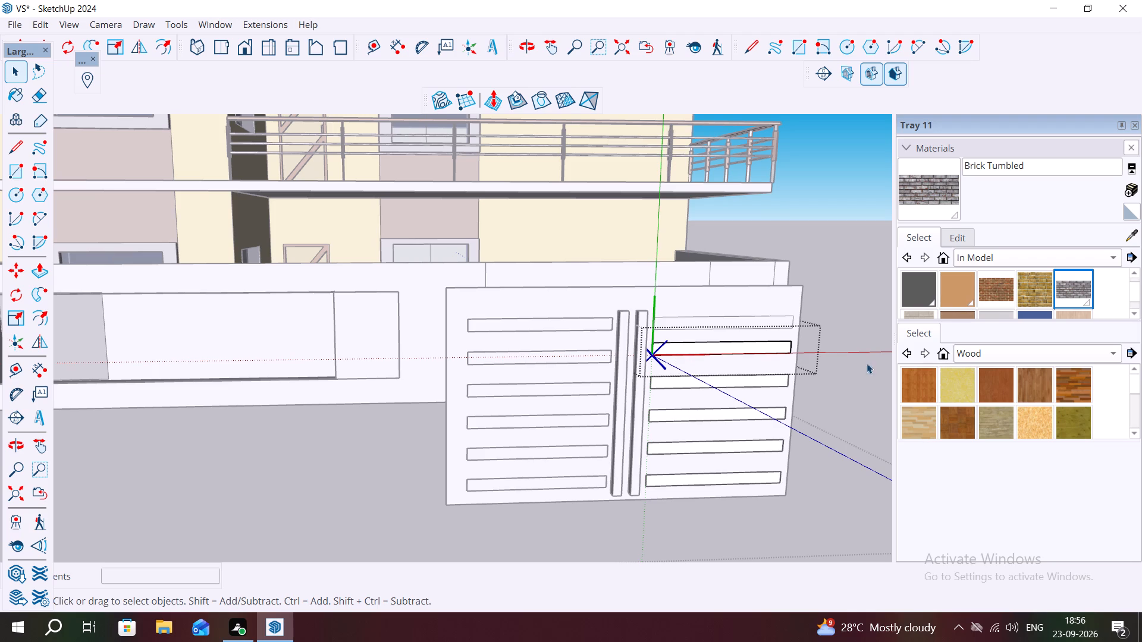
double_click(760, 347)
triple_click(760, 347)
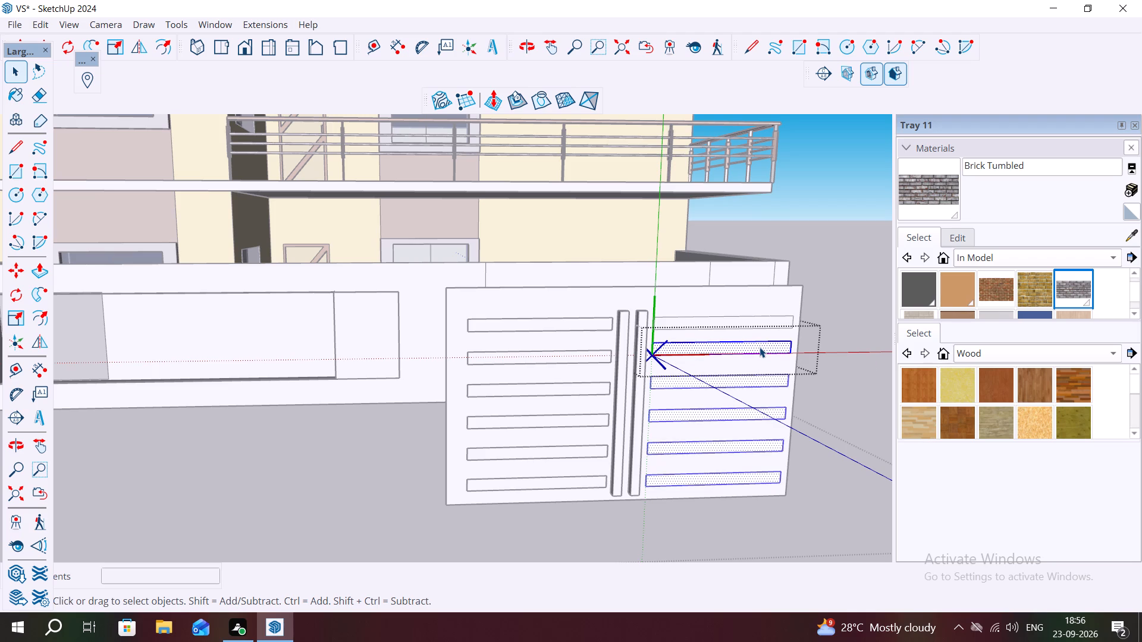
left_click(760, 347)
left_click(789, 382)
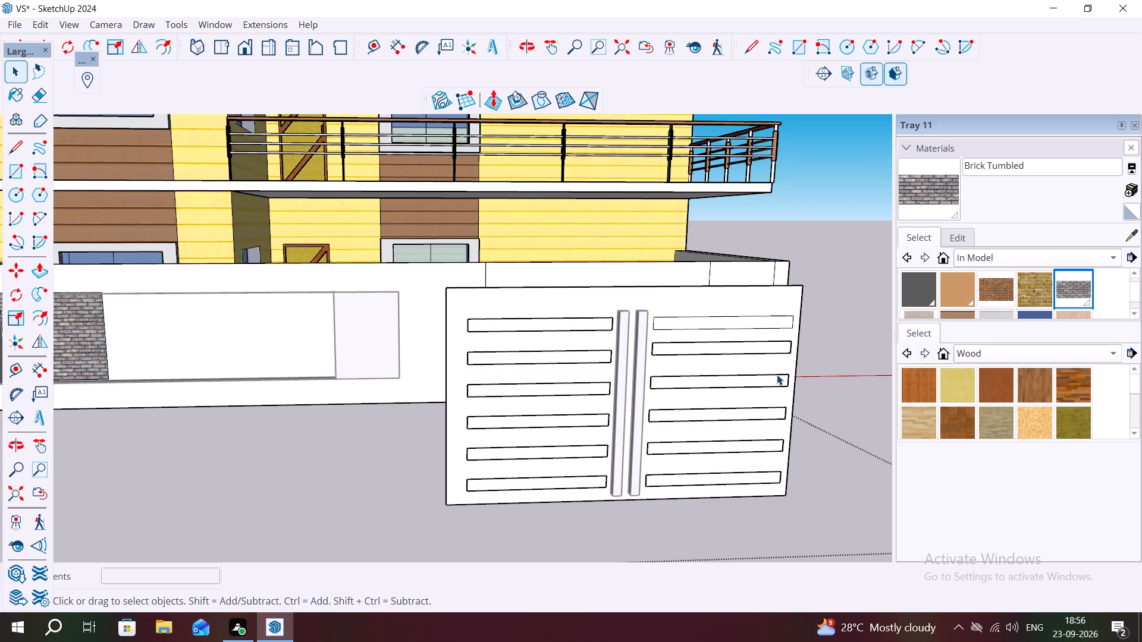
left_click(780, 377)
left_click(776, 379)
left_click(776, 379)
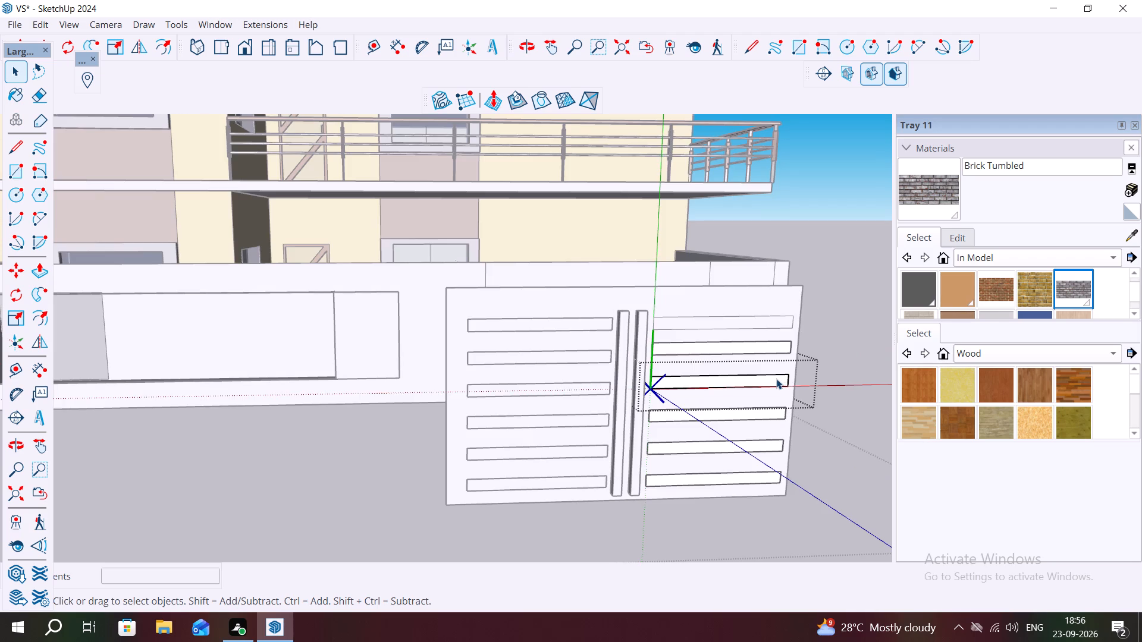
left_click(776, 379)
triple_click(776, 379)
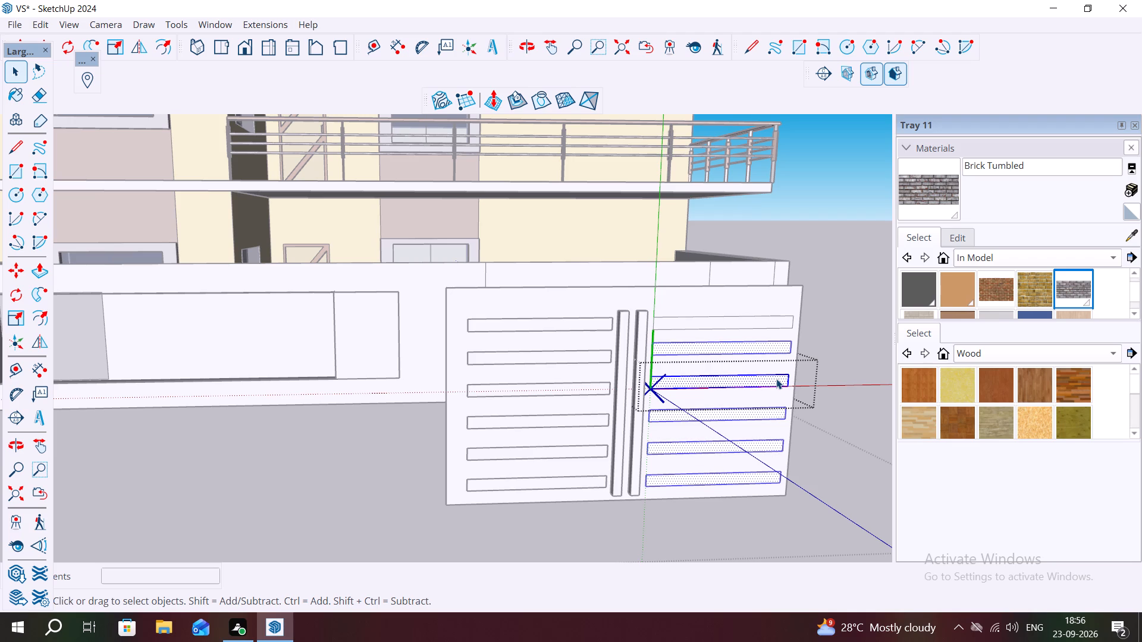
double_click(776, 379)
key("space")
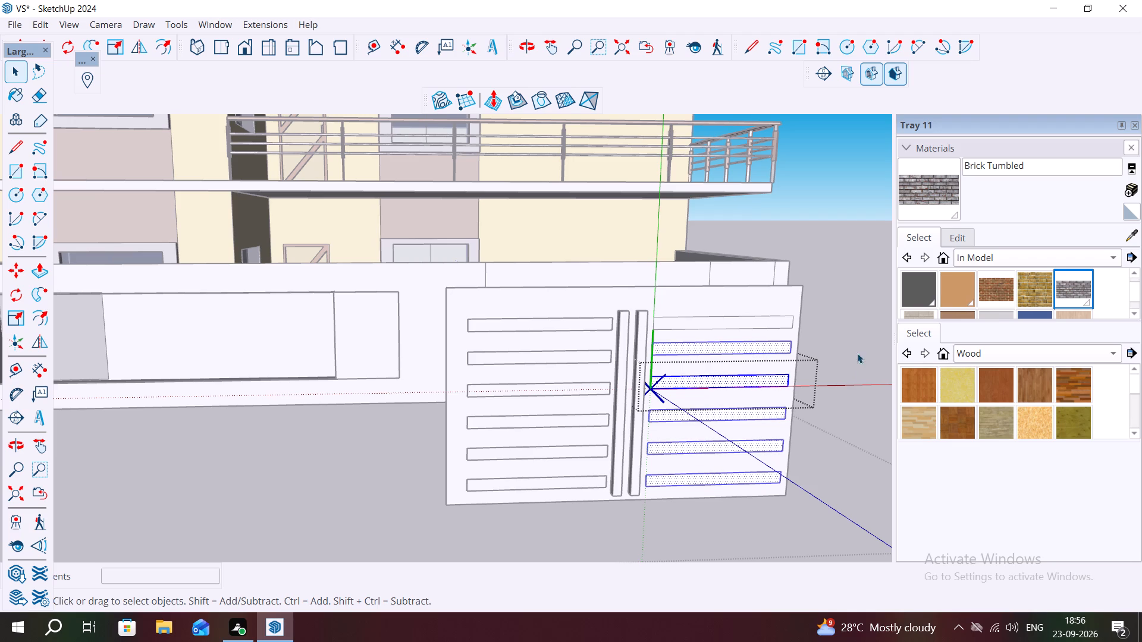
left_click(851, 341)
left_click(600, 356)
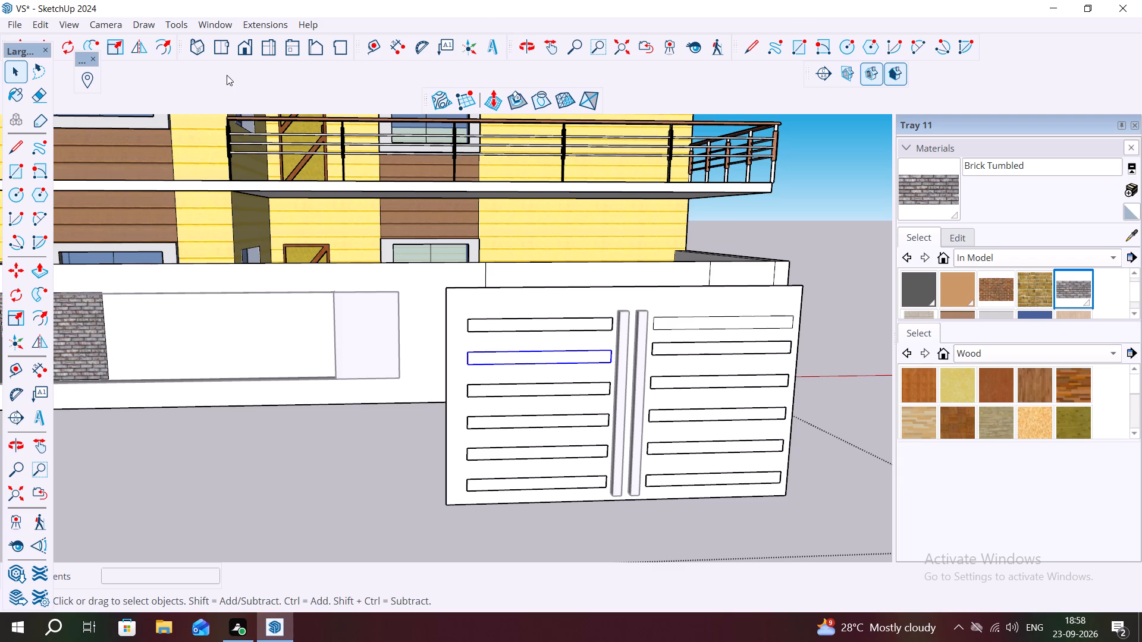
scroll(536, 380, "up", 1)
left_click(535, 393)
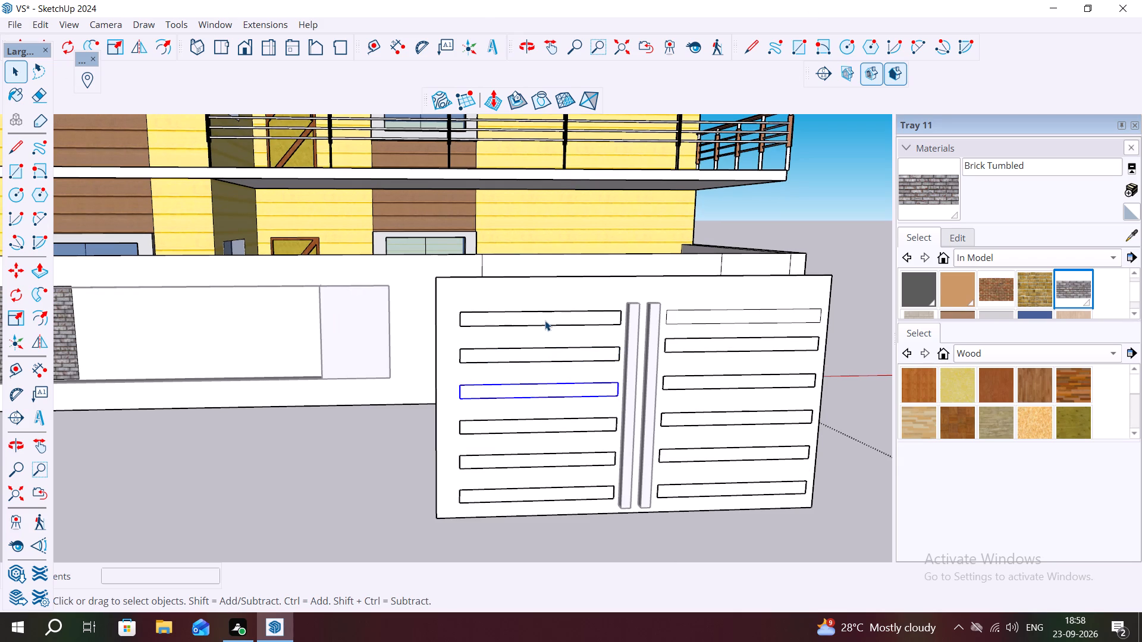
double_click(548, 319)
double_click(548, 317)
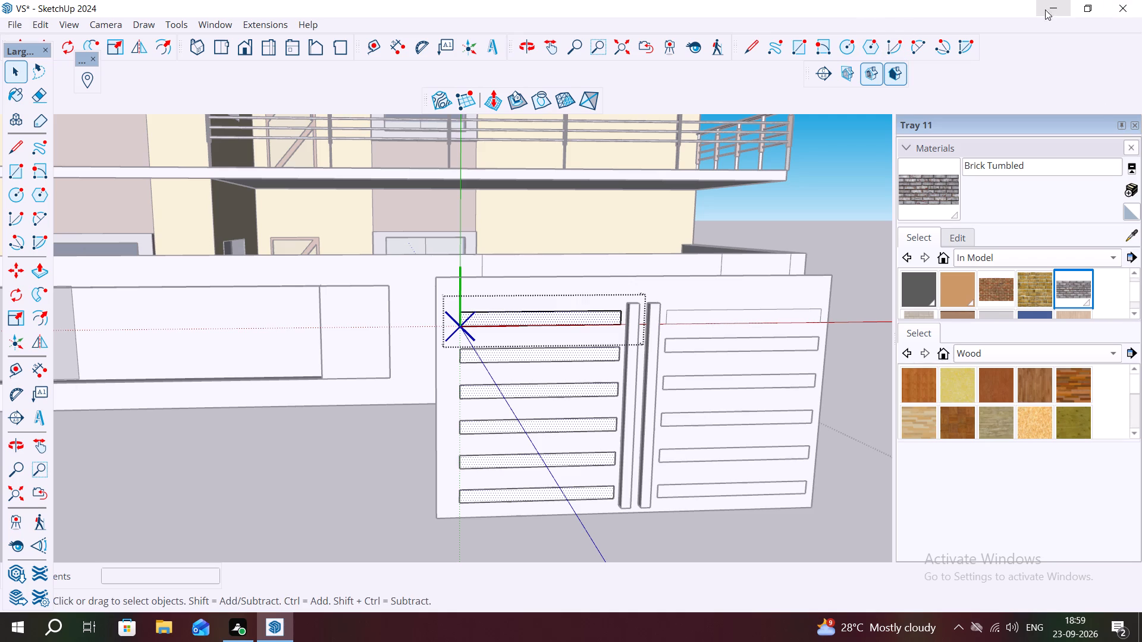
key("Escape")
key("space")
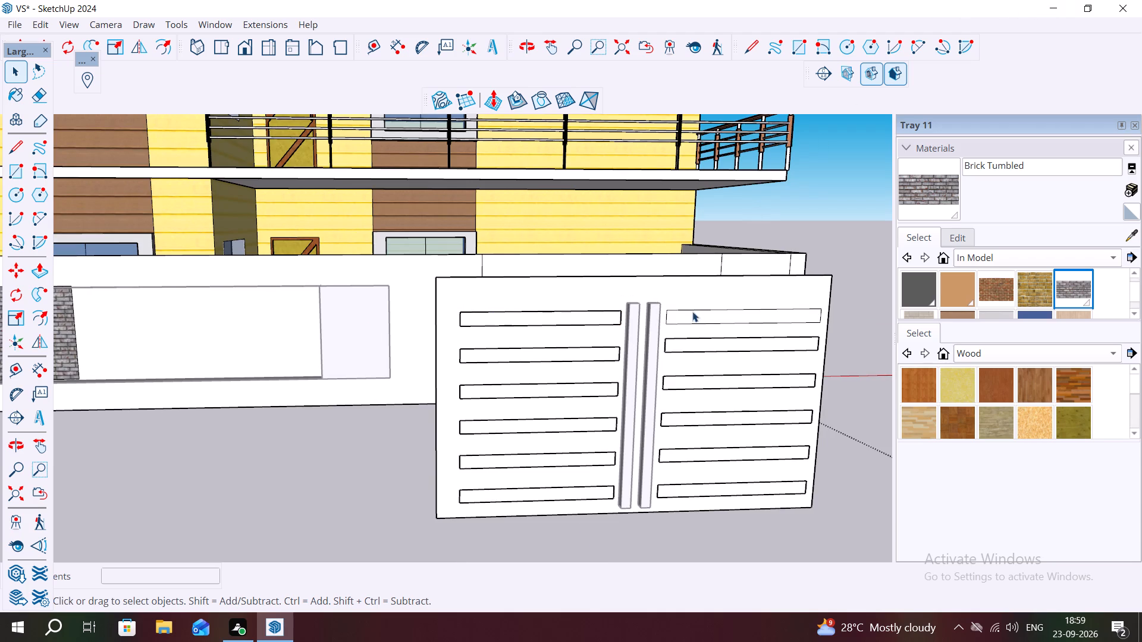
Cut out the face of the top strip in the column farthest from the brick cladding, leaving an open slot.
left_click(690, 316)
key("ctrl+x")
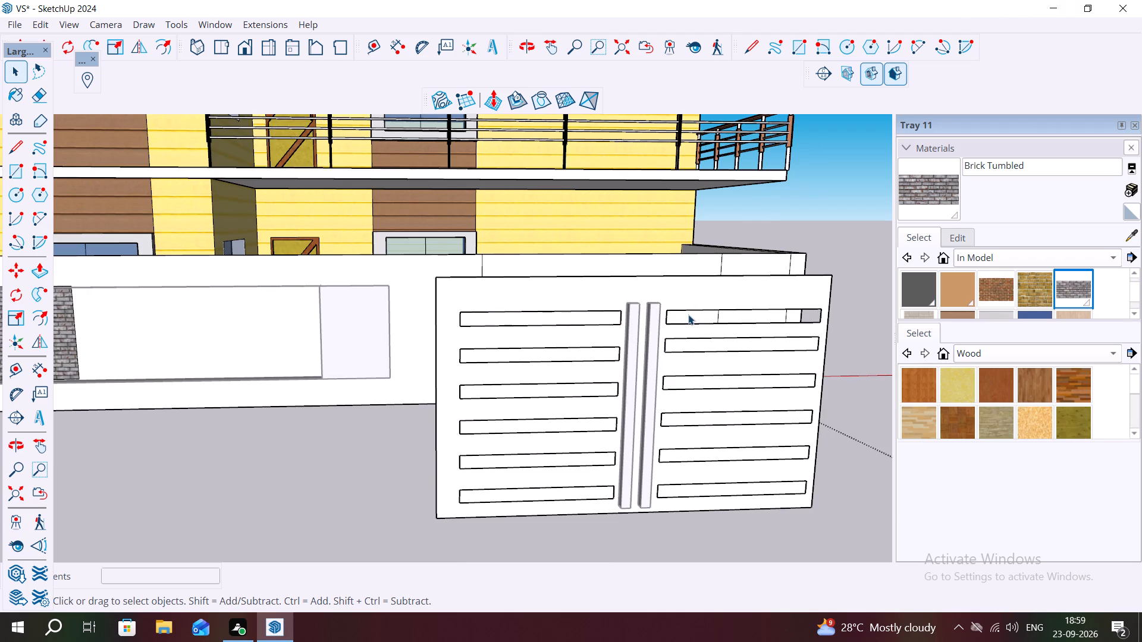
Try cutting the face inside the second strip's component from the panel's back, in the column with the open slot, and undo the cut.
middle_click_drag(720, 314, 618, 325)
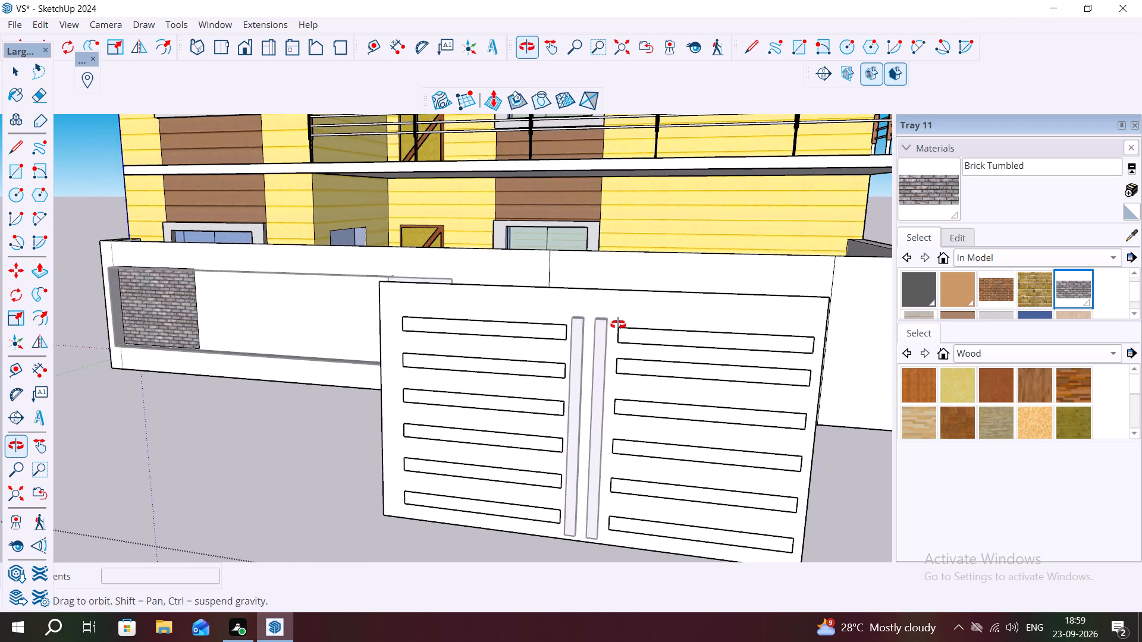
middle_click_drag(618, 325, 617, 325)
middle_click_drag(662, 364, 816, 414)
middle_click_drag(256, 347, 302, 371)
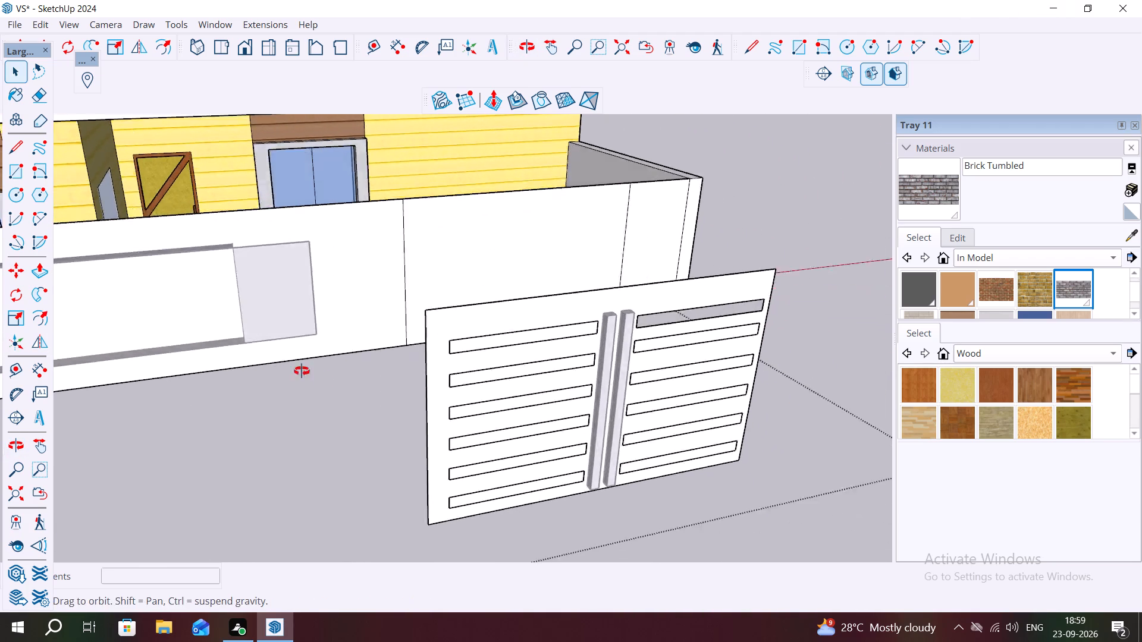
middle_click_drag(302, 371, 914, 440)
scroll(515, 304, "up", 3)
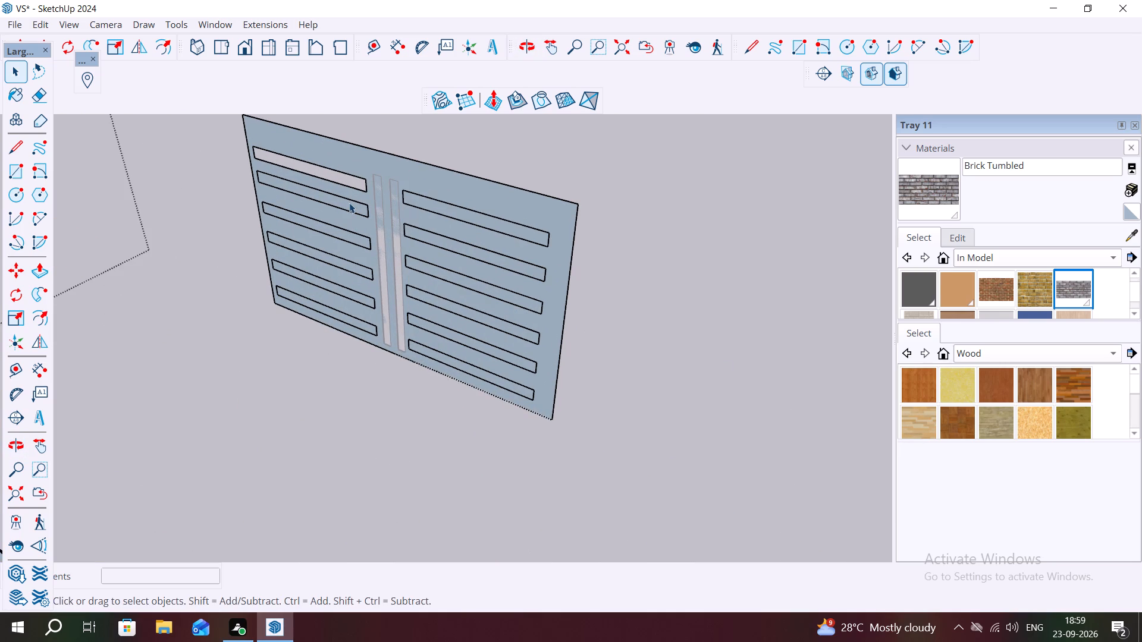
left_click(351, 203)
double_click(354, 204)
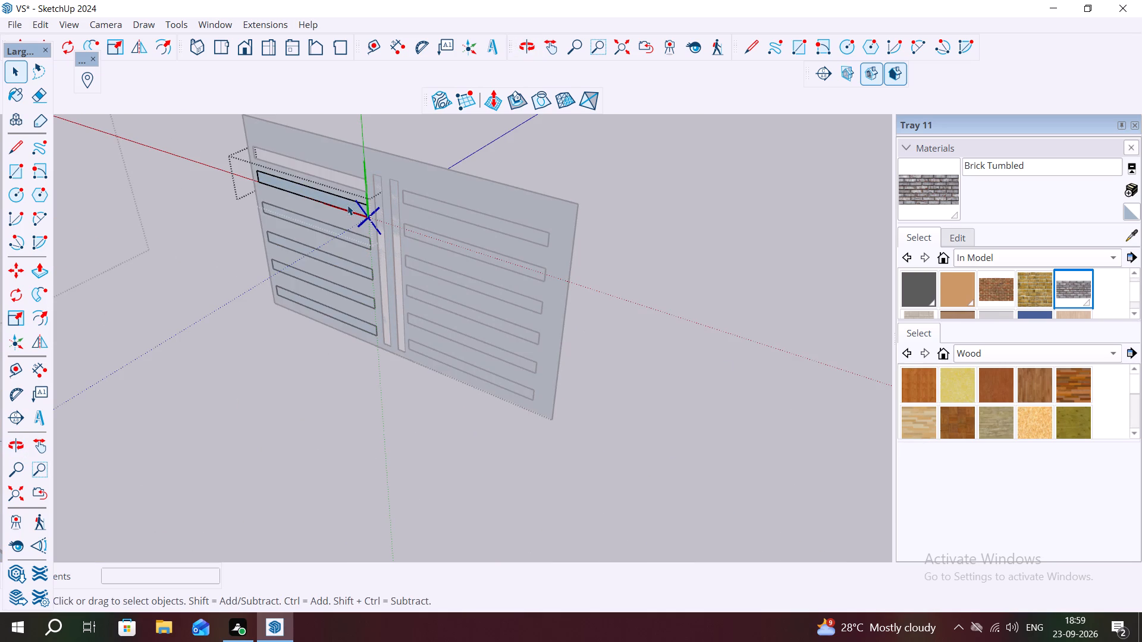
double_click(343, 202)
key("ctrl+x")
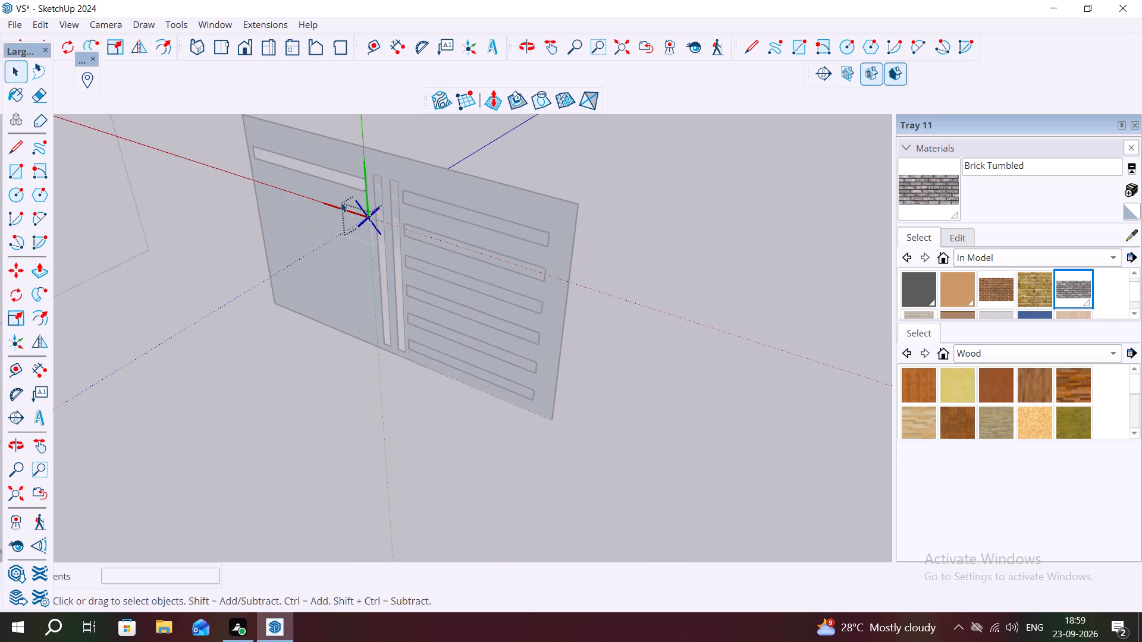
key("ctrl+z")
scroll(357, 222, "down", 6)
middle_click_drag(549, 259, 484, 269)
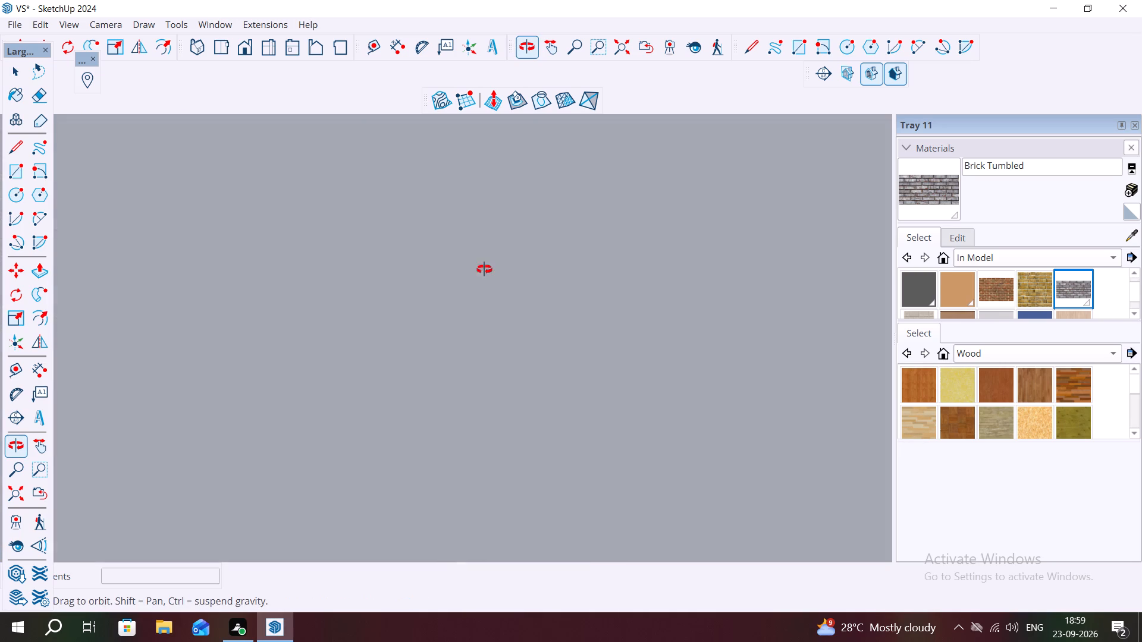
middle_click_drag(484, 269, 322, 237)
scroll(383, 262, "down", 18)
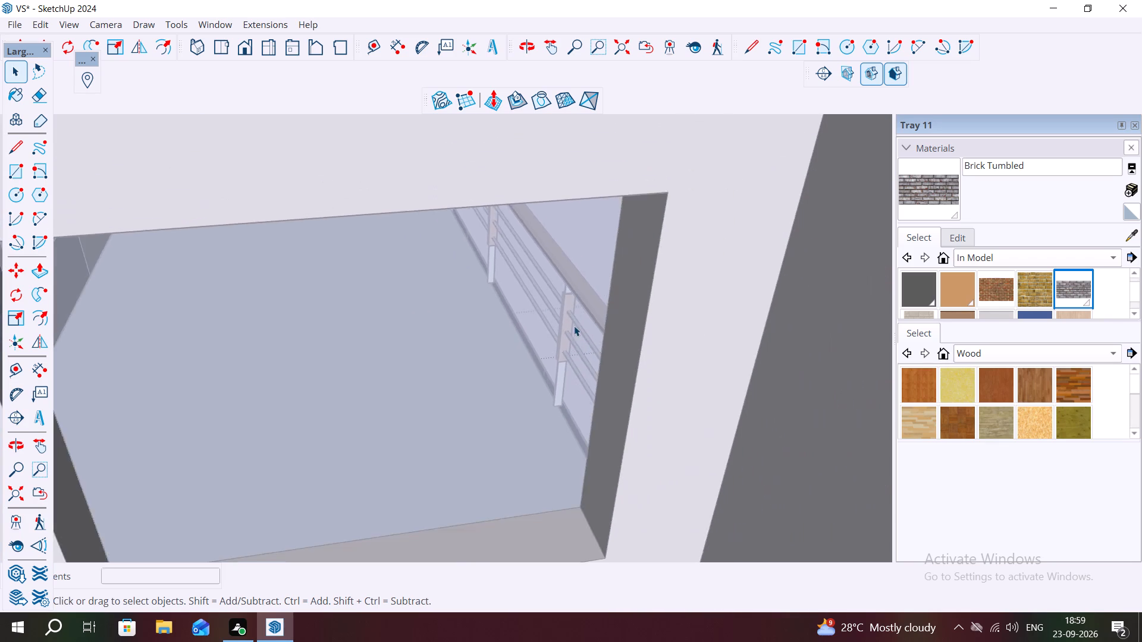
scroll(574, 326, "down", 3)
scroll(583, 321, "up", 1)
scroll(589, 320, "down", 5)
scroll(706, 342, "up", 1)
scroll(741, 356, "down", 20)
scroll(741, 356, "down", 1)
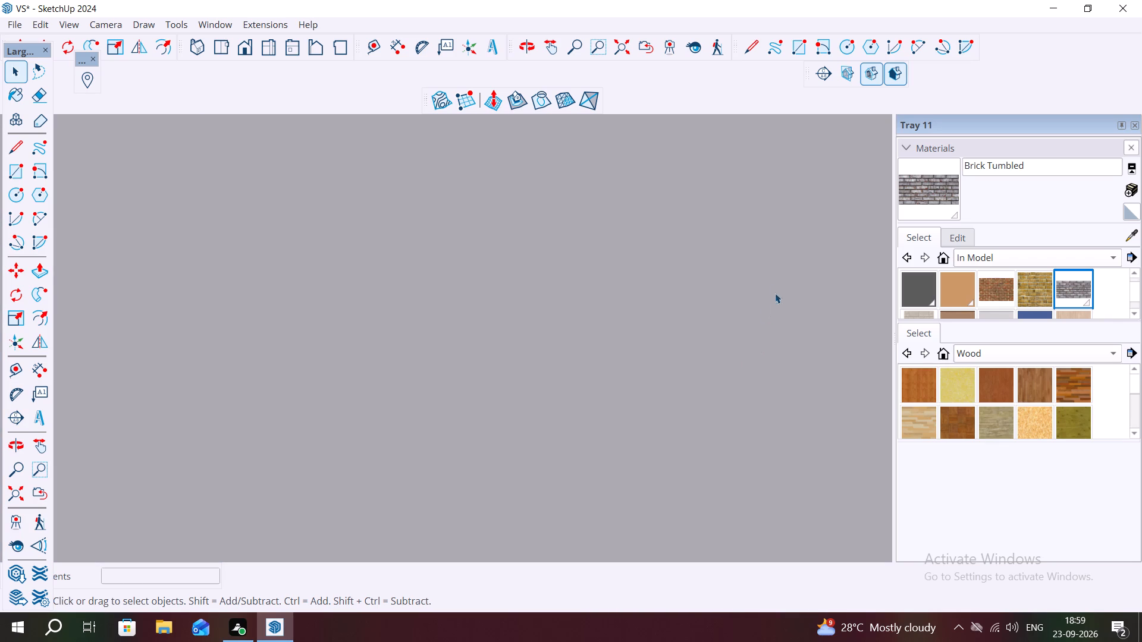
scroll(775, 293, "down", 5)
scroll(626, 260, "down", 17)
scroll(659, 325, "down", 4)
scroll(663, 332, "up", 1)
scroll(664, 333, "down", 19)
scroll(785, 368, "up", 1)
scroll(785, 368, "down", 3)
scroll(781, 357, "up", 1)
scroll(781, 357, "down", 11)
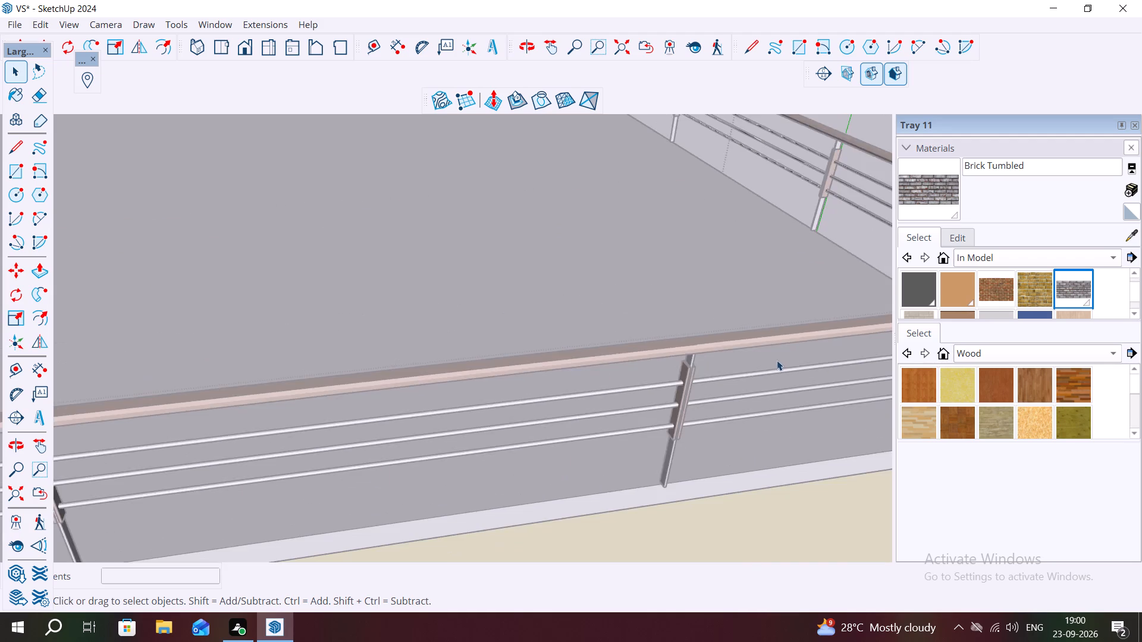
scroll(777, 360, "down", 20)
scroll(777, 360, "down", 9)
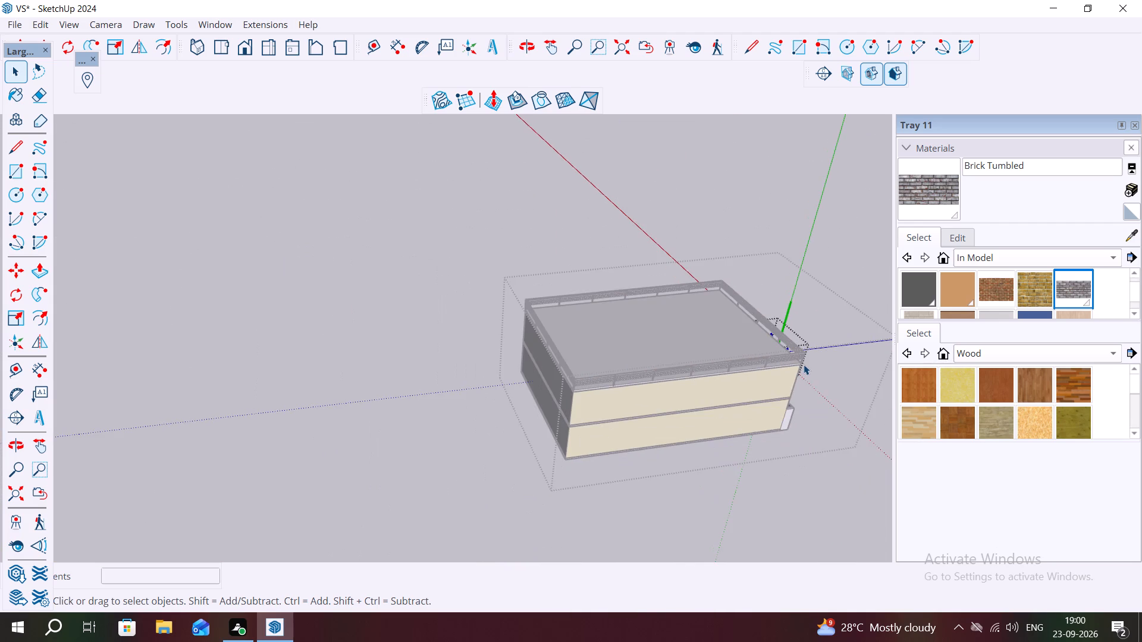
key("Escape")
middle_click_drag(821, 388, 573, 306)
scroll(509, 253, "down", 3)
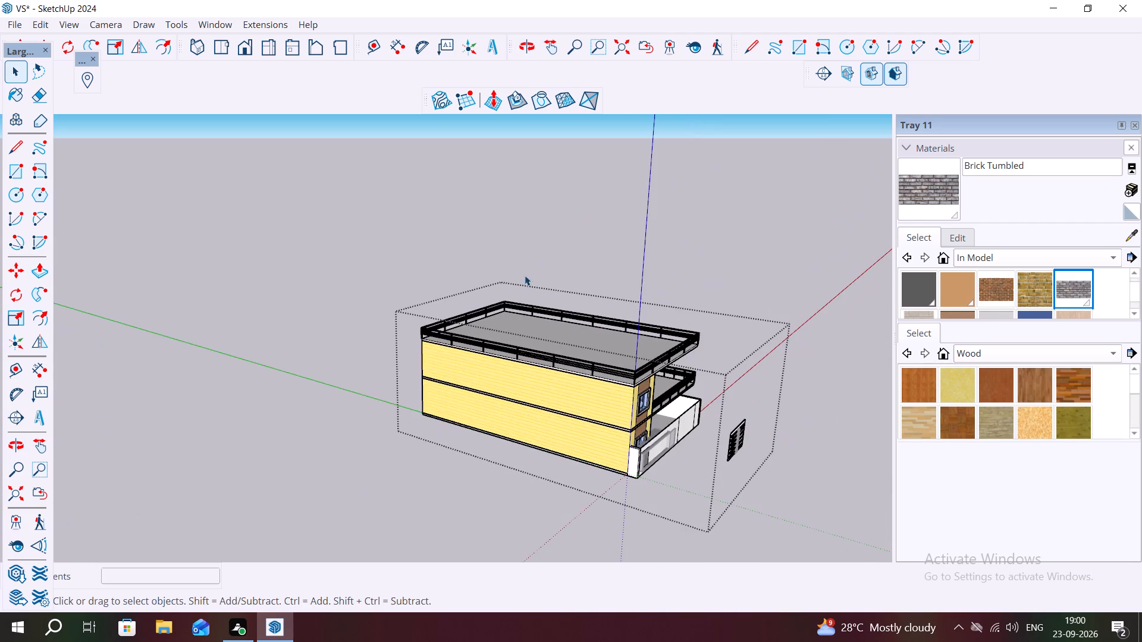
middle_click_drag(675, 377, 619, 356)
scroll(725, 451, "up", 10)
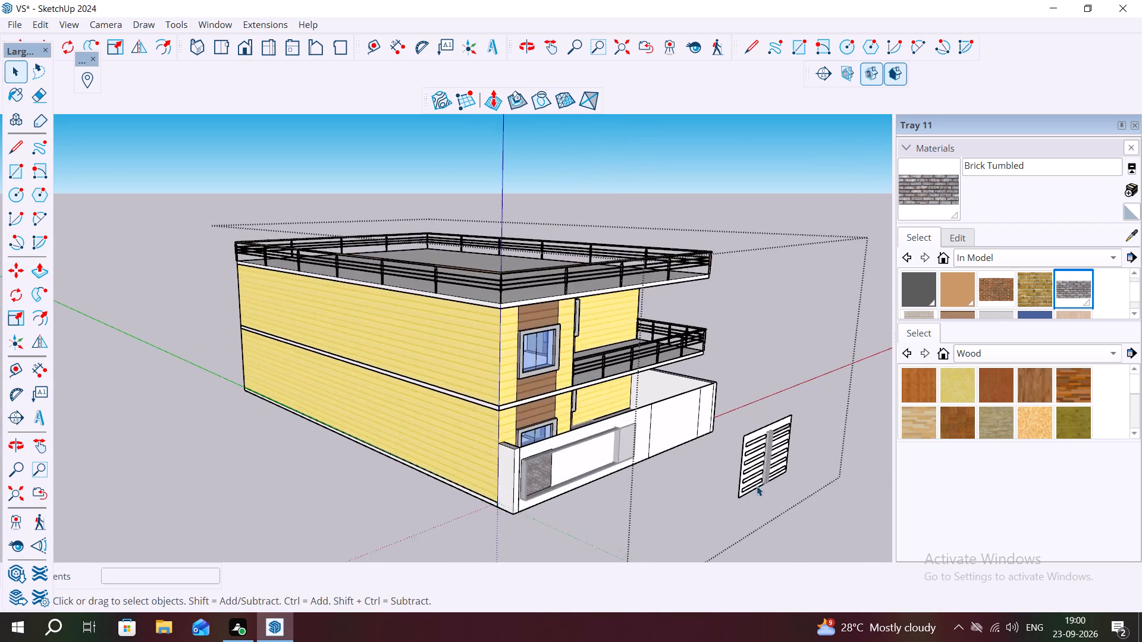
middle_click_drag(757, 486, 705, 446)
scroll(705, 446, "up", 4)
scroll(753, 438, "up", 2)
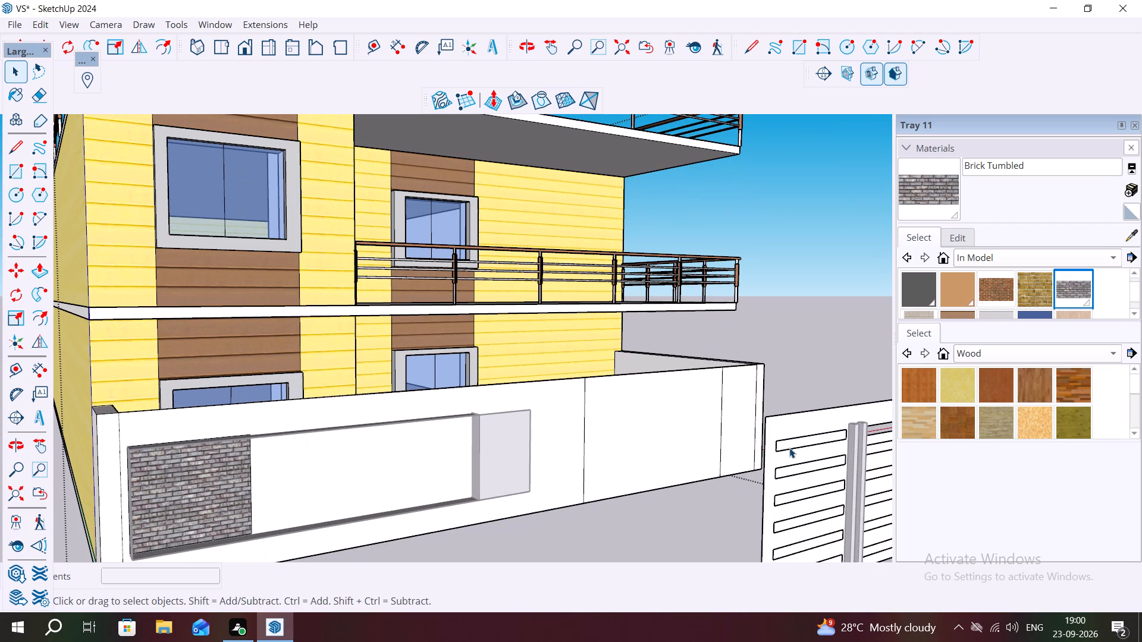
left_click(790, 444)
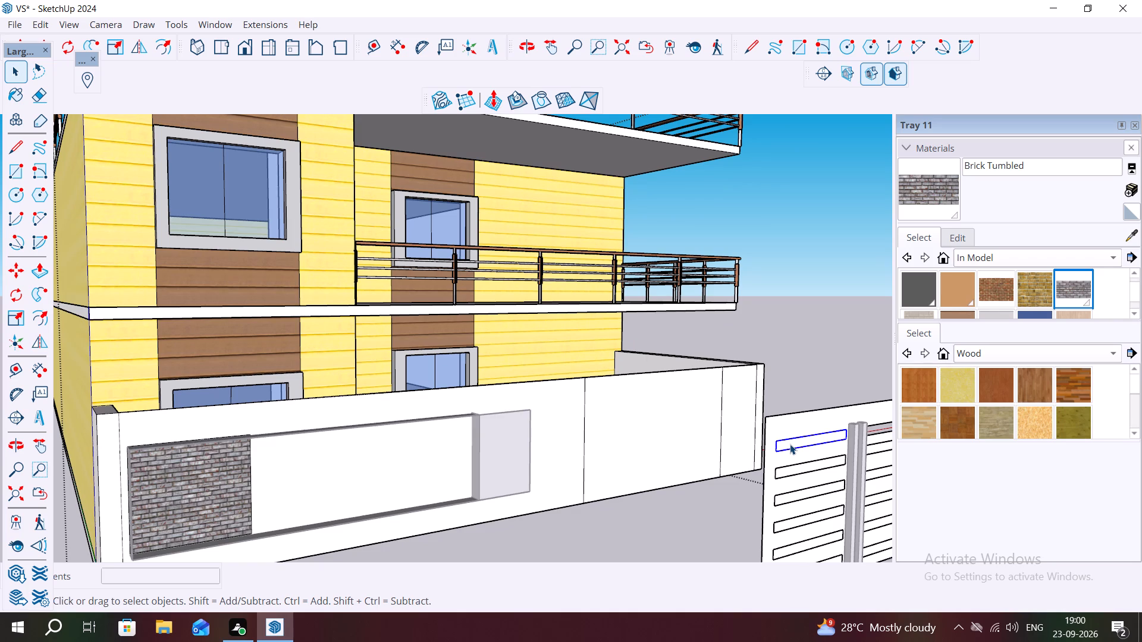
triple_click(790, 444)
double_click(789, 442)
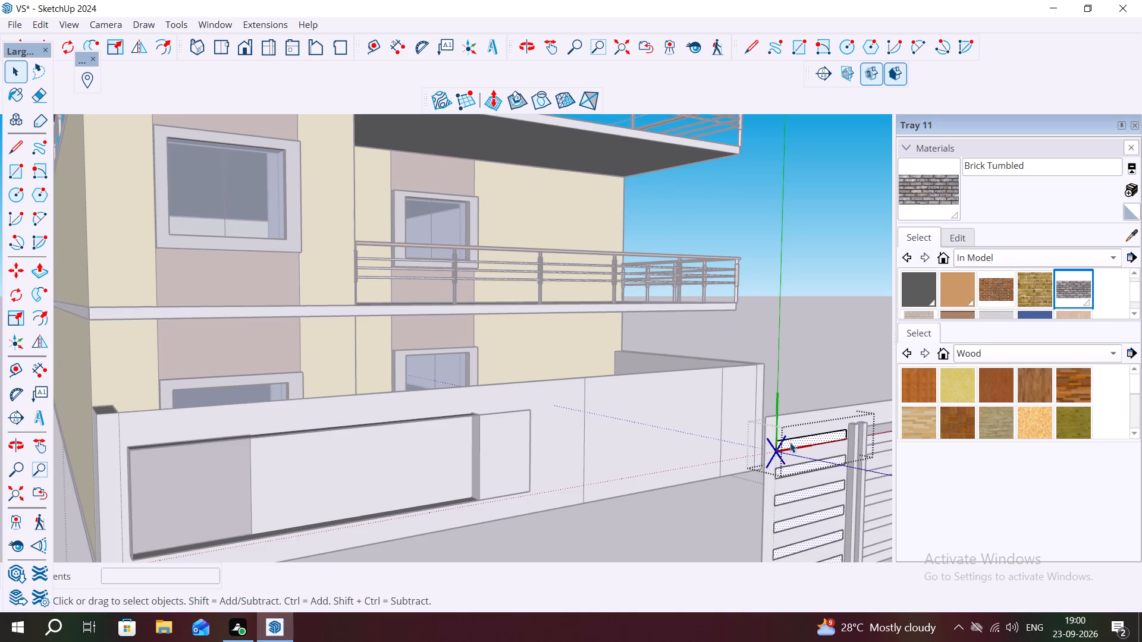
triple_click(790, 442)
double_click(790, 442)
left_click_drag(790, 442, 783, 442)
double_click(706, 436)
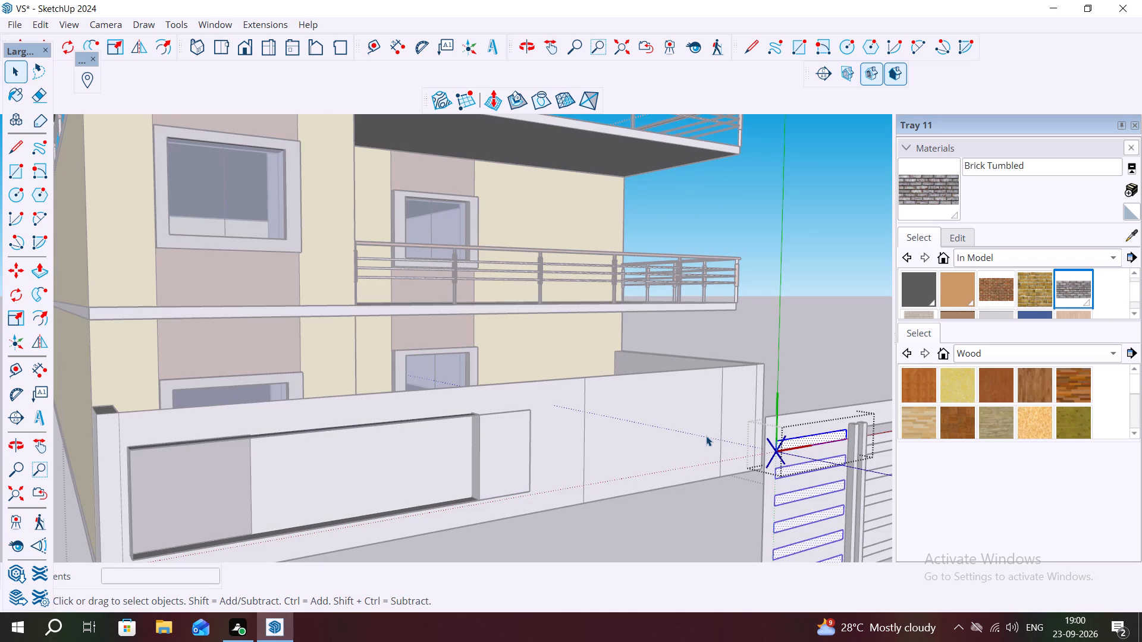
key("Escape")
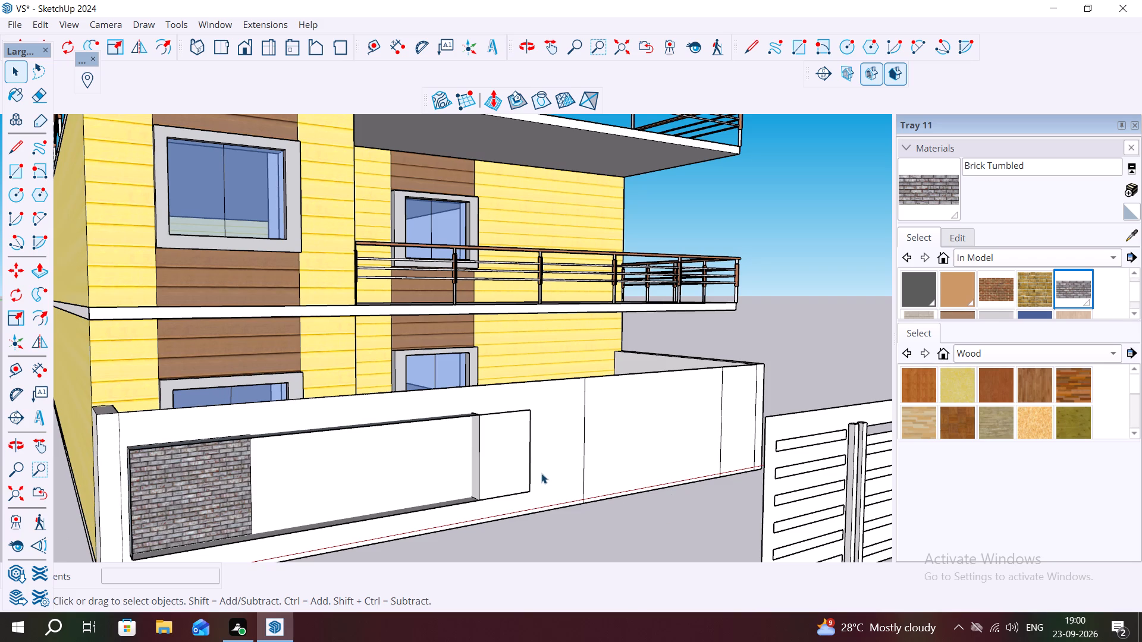
Examine the whole building with its porch wall and free-standing panel from above and from the front.
scroll(645, 450, "down", 8)
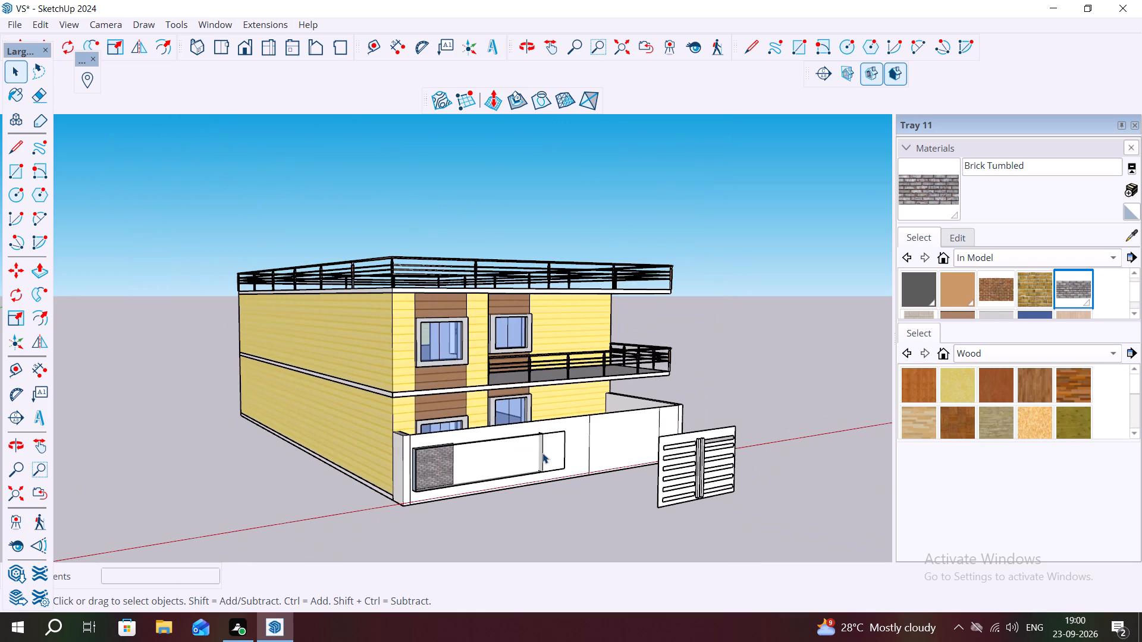
middle_click_drag(477, 469, 510, 592)
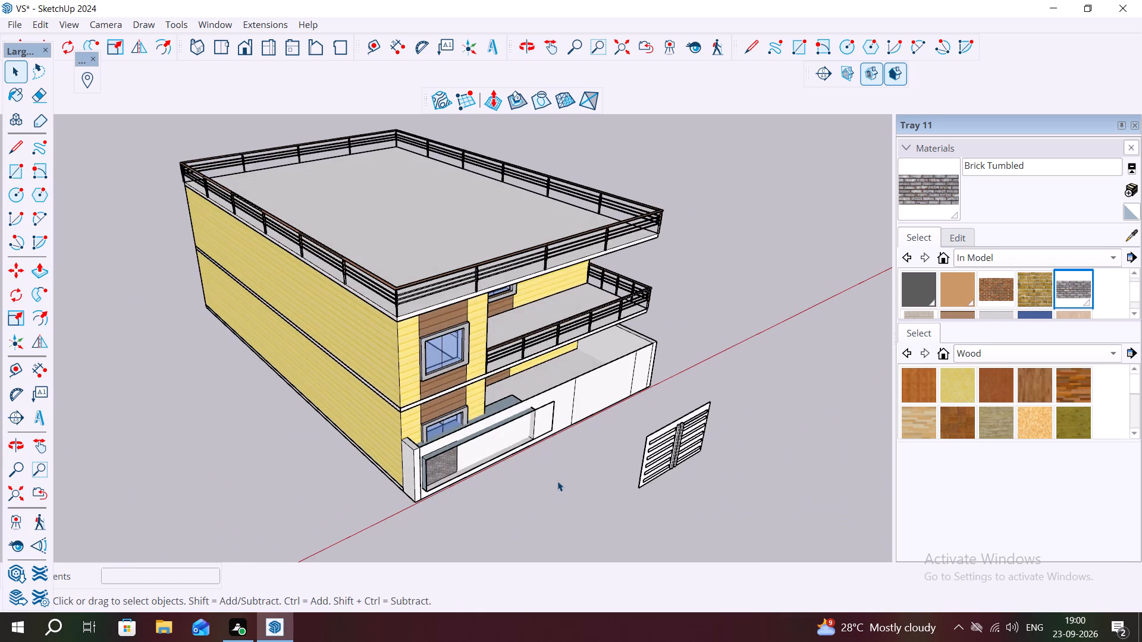
scroll(559, 481, "down", 6)
middle_click_drag(564, 484, 485, 452)
scroll(402, 438, "down", 3)
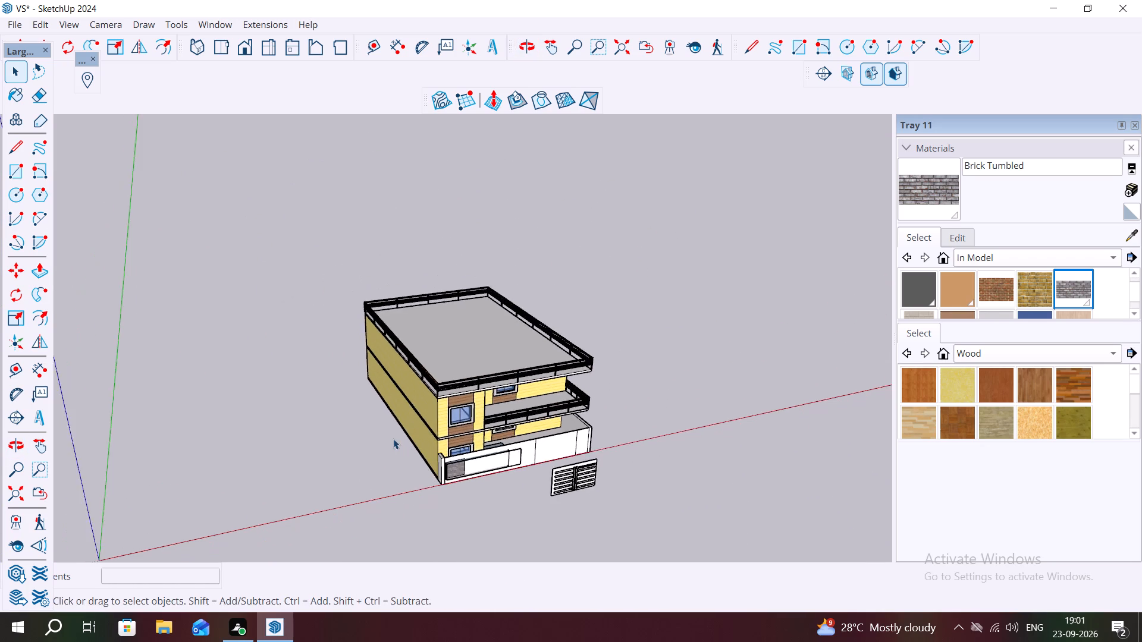
scroll(393, 439, "down", 2)
scroll(534, 477, "up", 1)
middle_click_drag(534, 477, 505, 458)
scroll(498, 470, "up", 5)
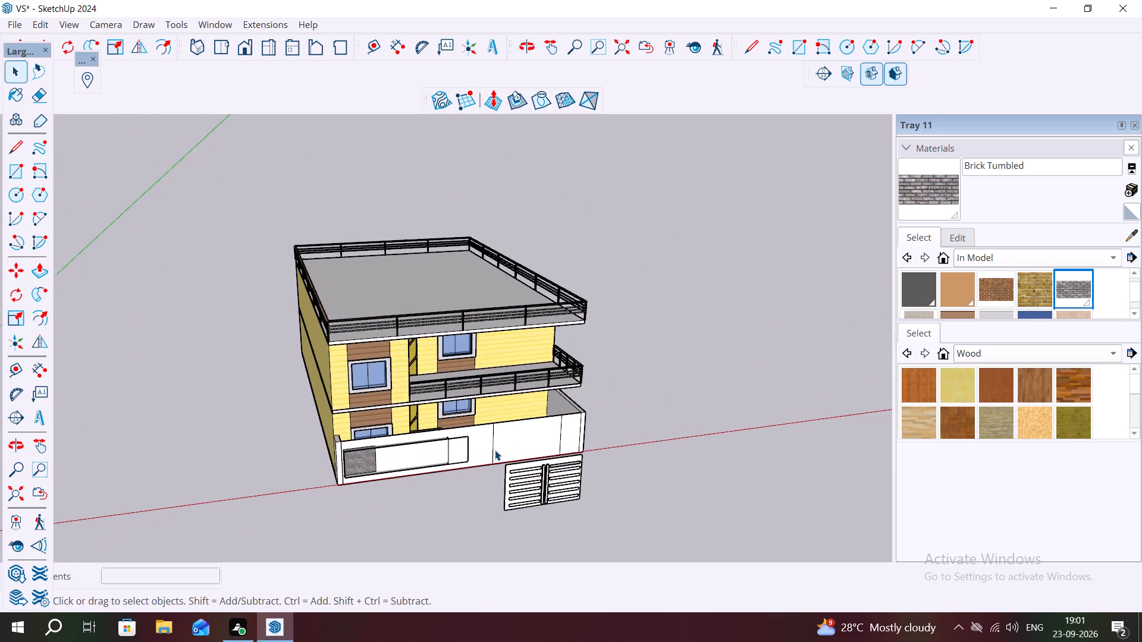
scroll(495, 450, "up", 1)
middle_click_drag(498, 458, 501, 394)
scroll(498, 458, "up", 1)
middle_click_drag(535, 455, 513, 405)
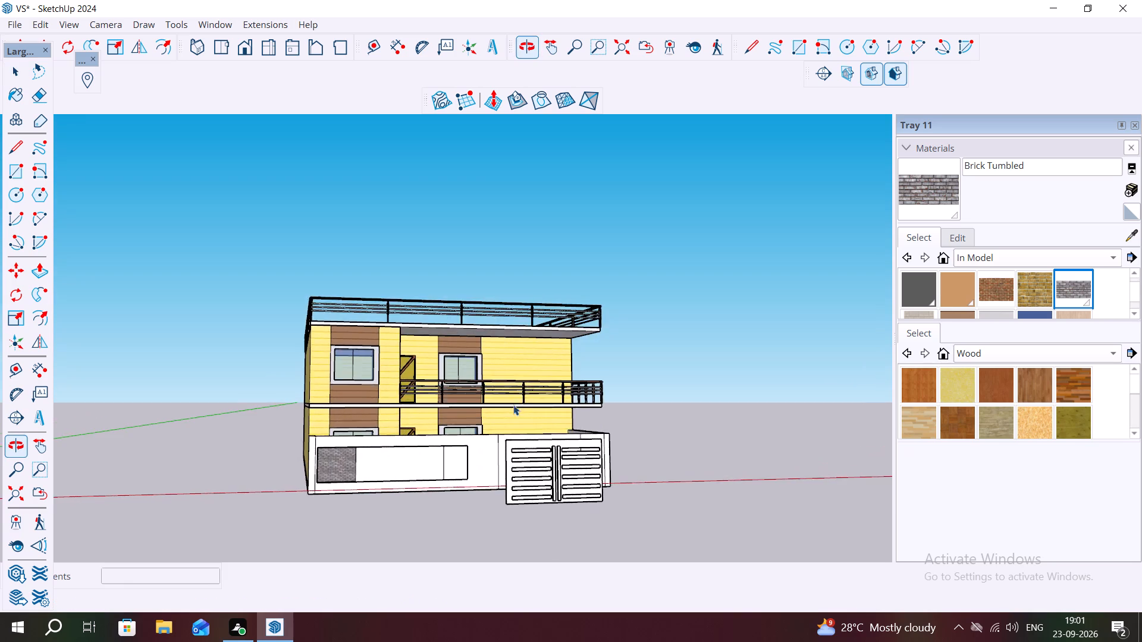
scroll(542, 464, "up", 6)
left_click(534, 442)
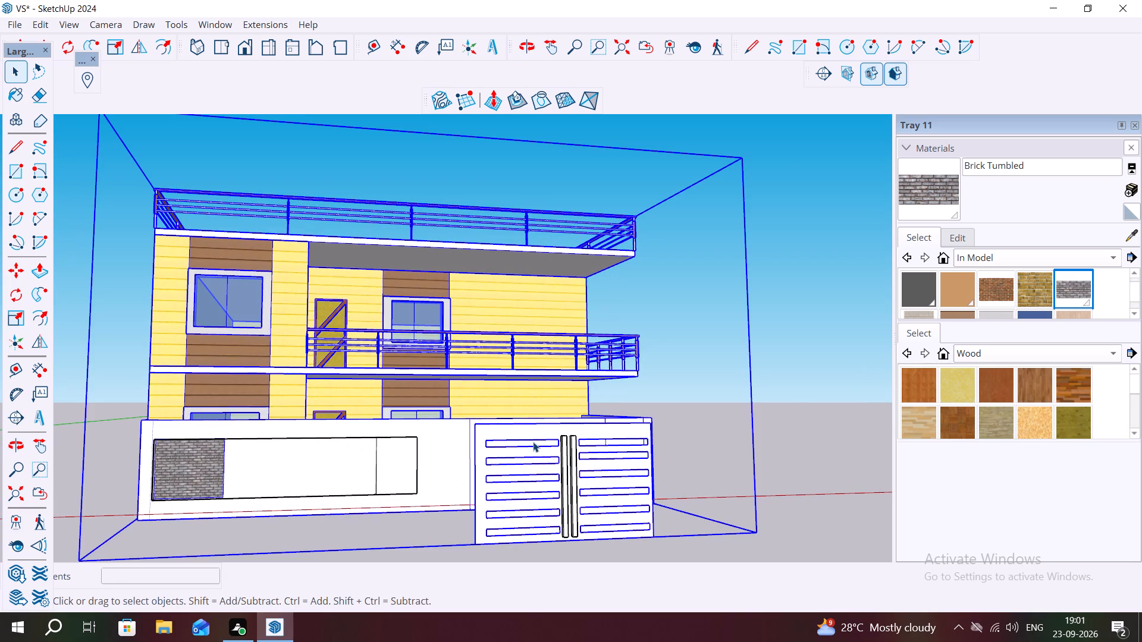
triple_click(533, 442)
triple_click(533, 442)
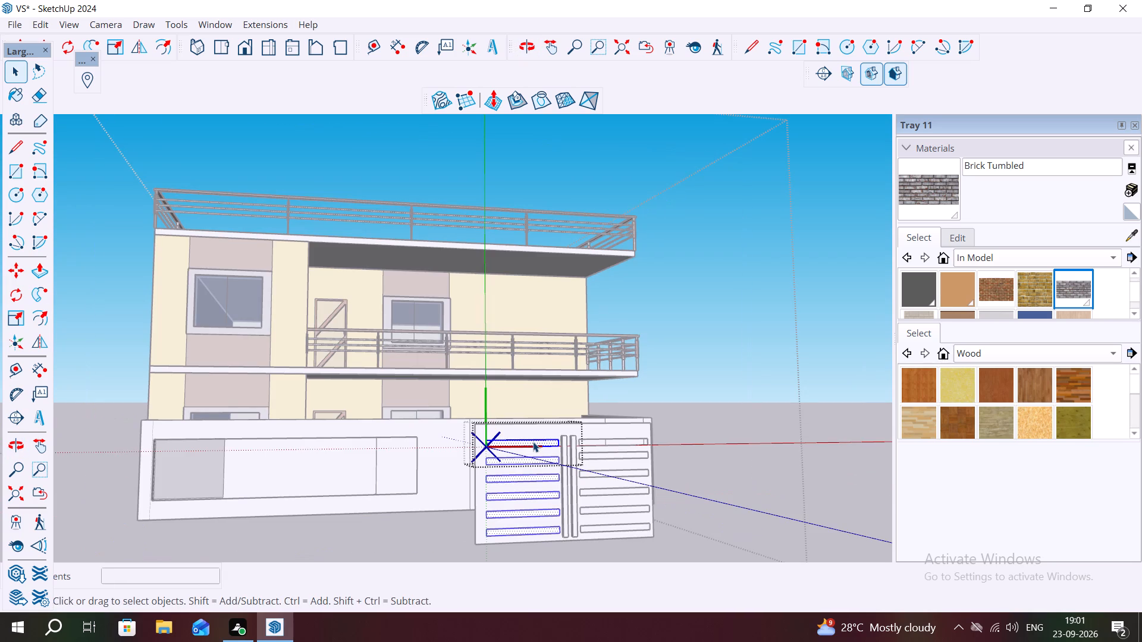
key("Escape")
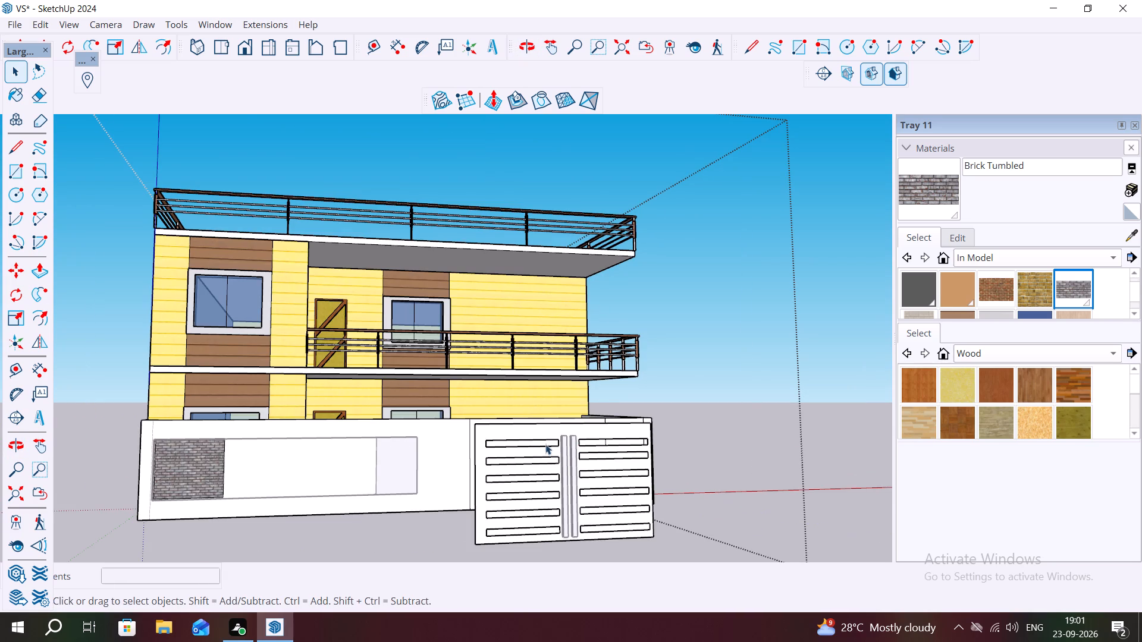
Examine the free-standing strip panel and the porch wall from above, along the balcony, and from the front.
scroll(598, 448, "up", 8)
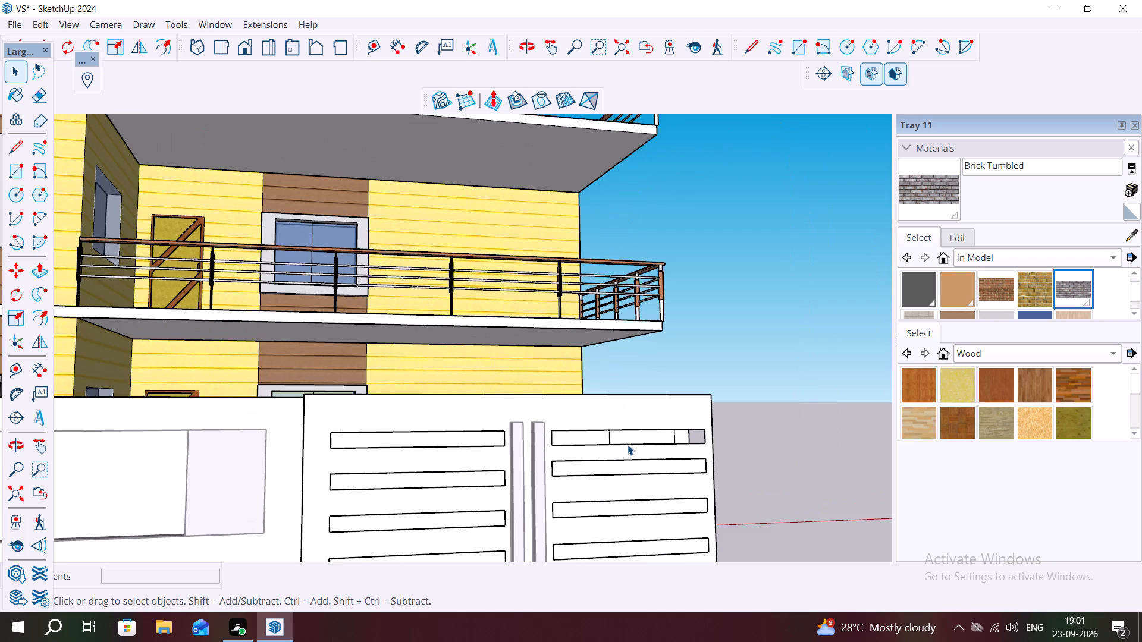
middle_click_drag(685, 438, 730, 493)
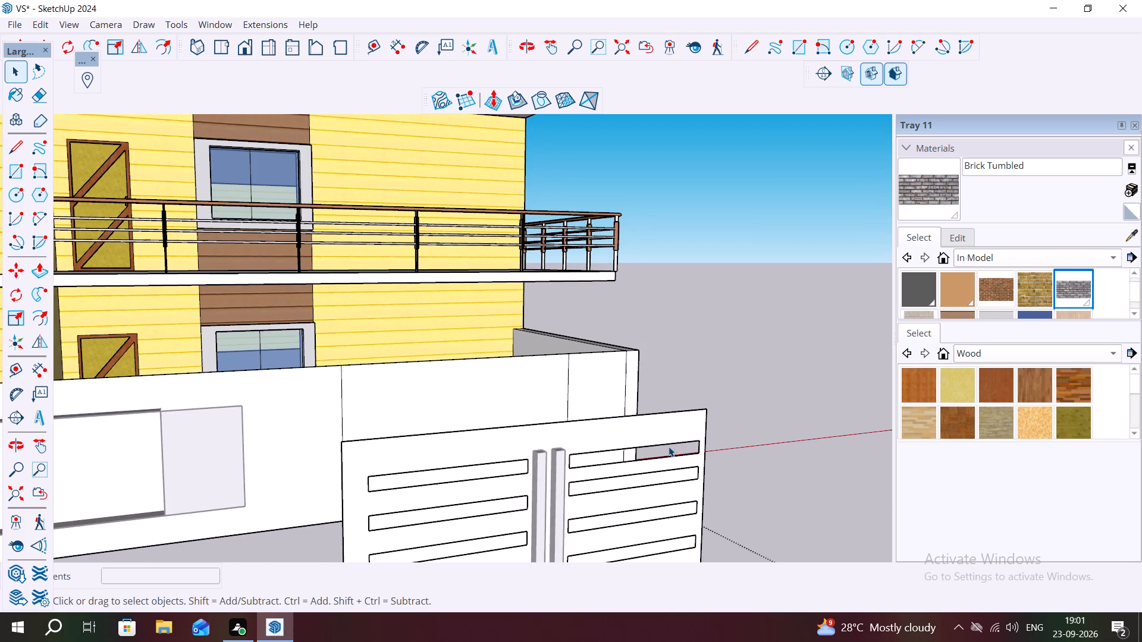
middle_click_drag(639, 456, 802, 526)
middle_click_drag(611, 464, 771, 489)
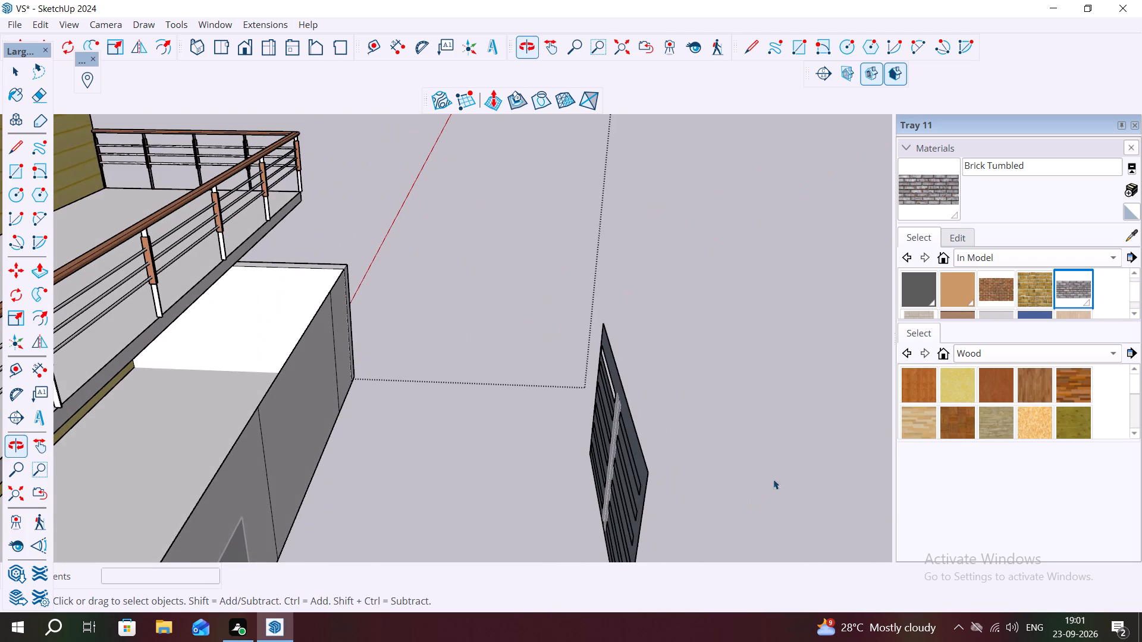
middle_click_drag(556, 428, 699, 452)
middle_click_drag(651, 421, 501, 479)
scroll(516, 442, "down", 20)
scroll(516, 442, "down", 1)
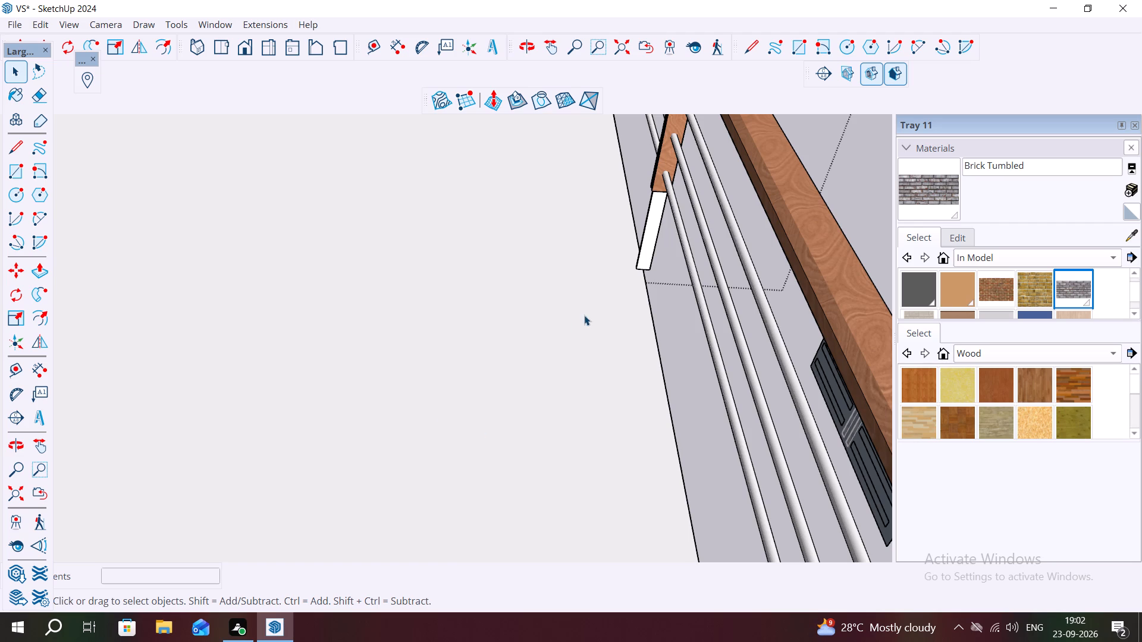
middle_click_drag(593, 314, 743, 406)
scroll(632, 329, "down", 2)
scroll(632, 329, "up", 1)
scroll(632, 329, "down", 13)
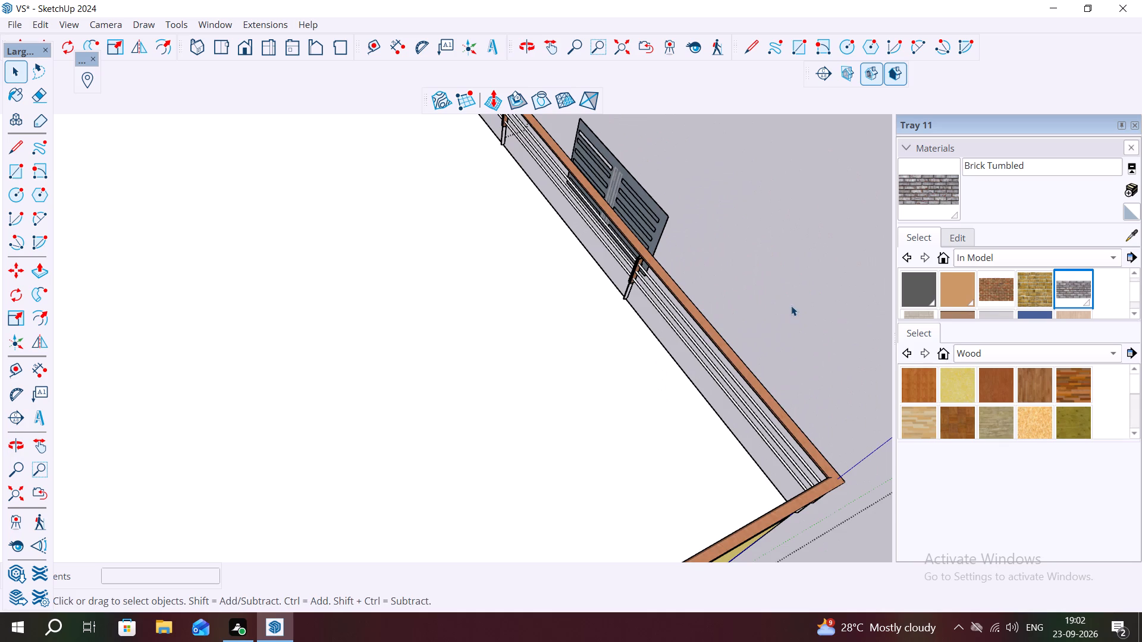
middle_click_drag(802, 302, 678, 345)
scroll(672, 337, "up", 7)
middle_click_drag(682, 292, 532, 228)
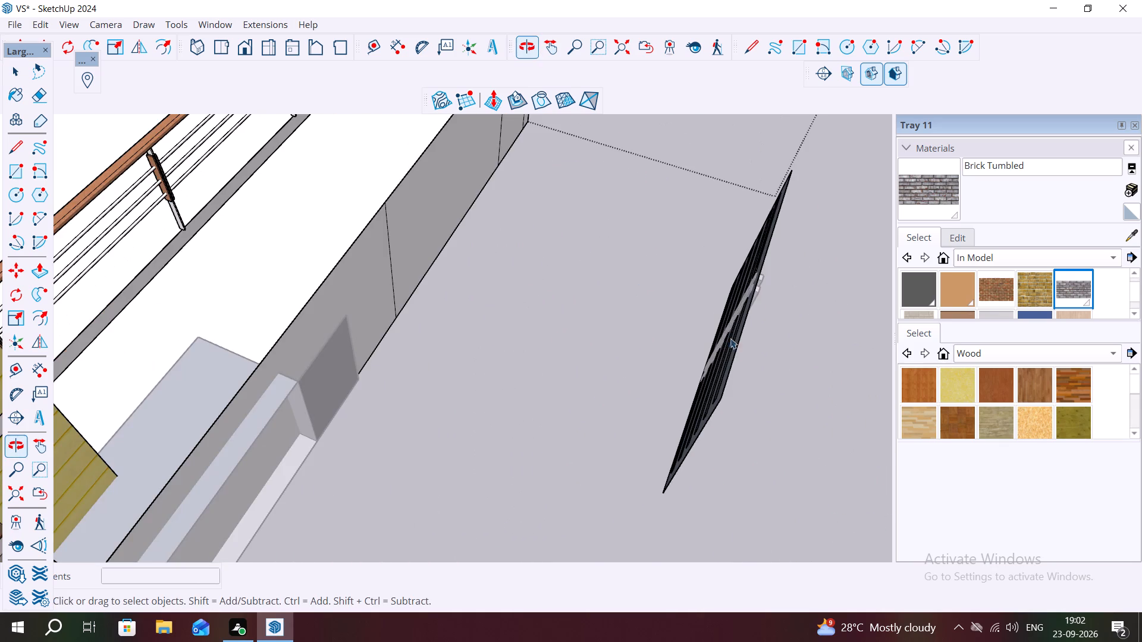
middle_click_drag(828, 353, 668, 208)
scroll(719, 353, "up", 4)
scroll(624, 313, "down", 2)
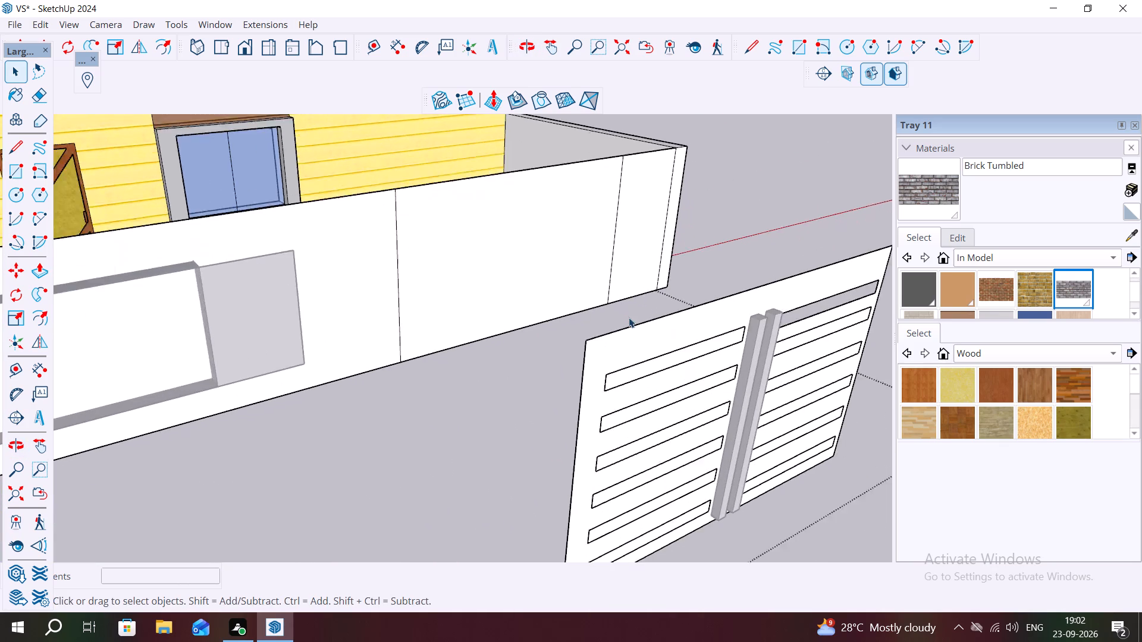
scroll(629, 317, "down", 4)
middle_click_drag(663, 371, 628, 282)
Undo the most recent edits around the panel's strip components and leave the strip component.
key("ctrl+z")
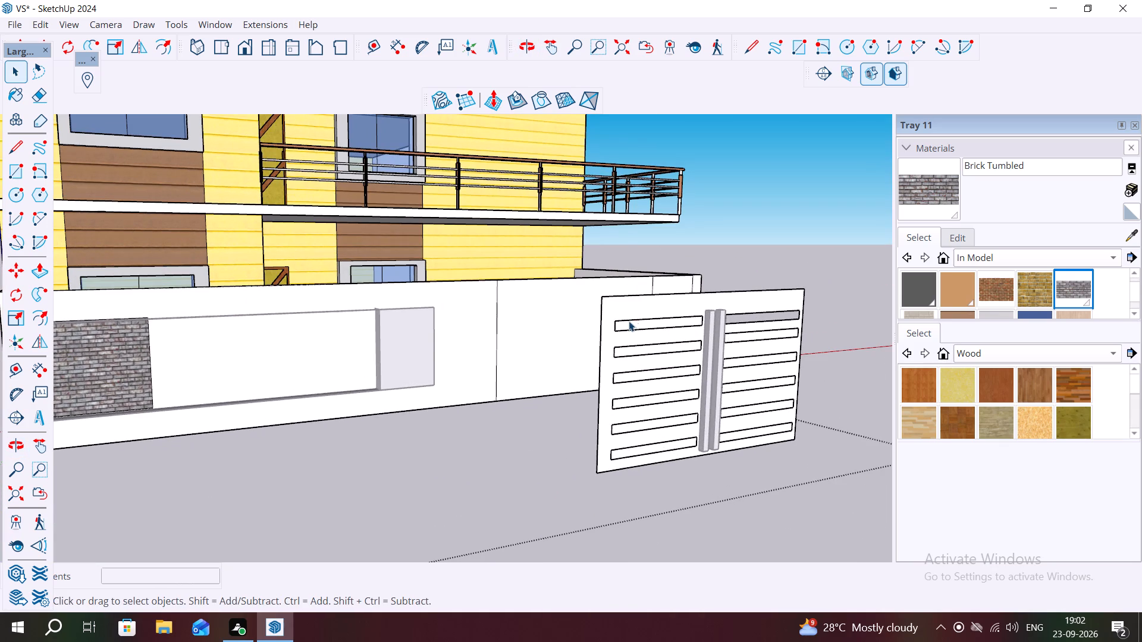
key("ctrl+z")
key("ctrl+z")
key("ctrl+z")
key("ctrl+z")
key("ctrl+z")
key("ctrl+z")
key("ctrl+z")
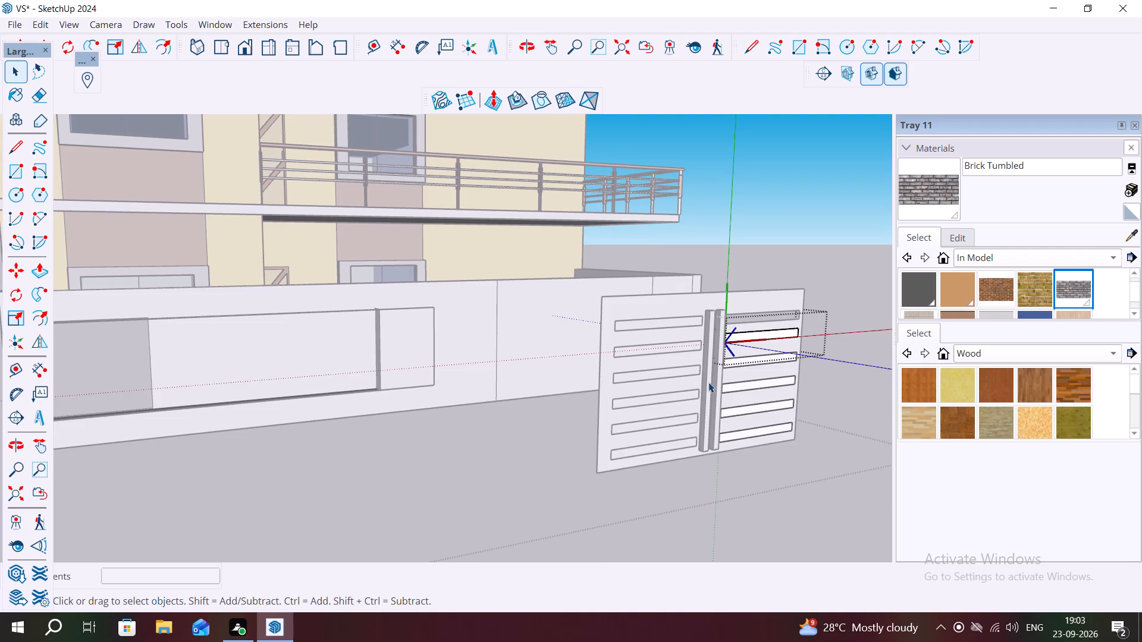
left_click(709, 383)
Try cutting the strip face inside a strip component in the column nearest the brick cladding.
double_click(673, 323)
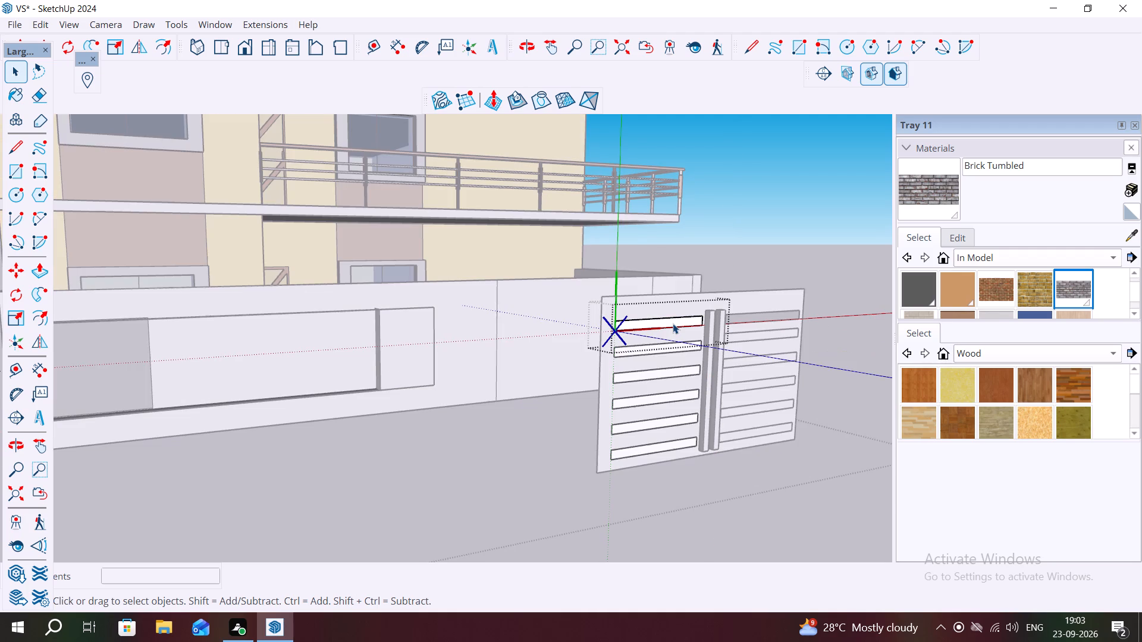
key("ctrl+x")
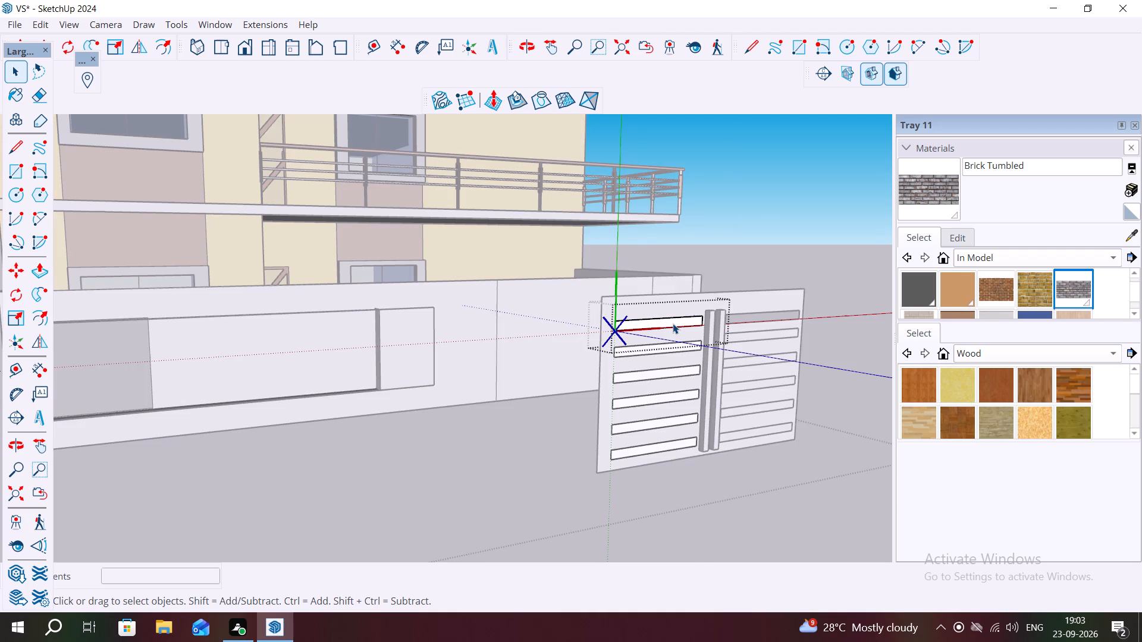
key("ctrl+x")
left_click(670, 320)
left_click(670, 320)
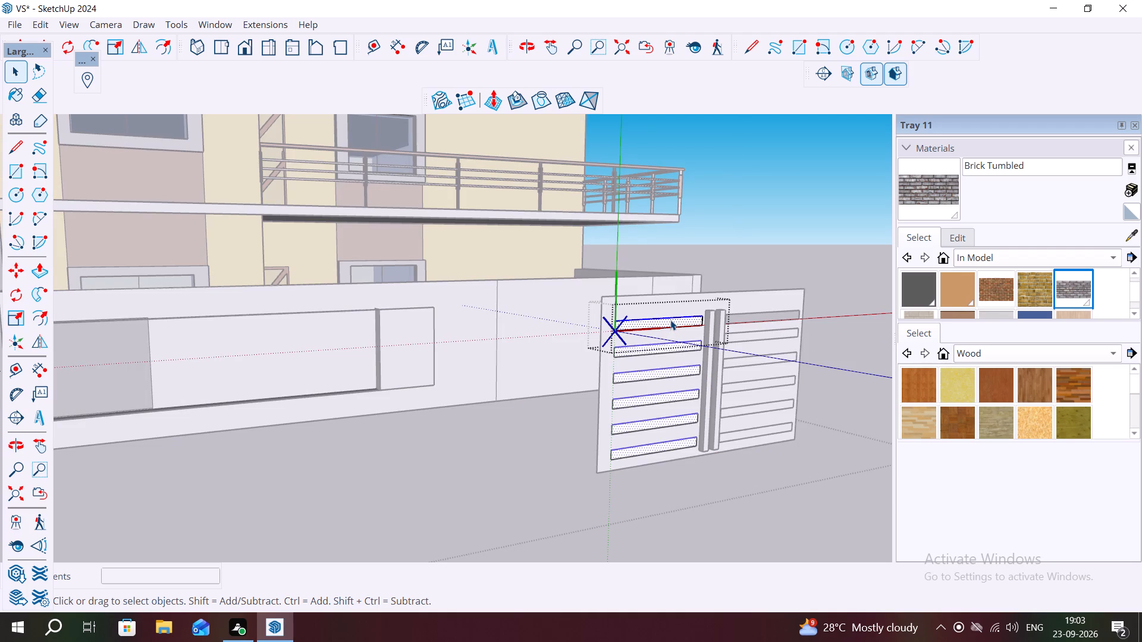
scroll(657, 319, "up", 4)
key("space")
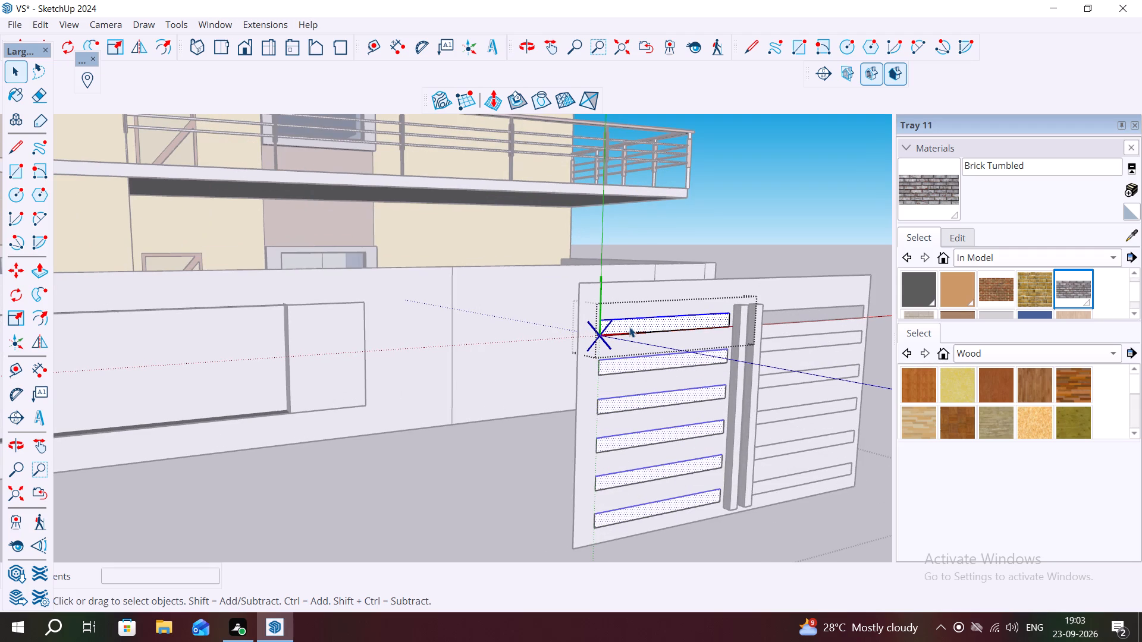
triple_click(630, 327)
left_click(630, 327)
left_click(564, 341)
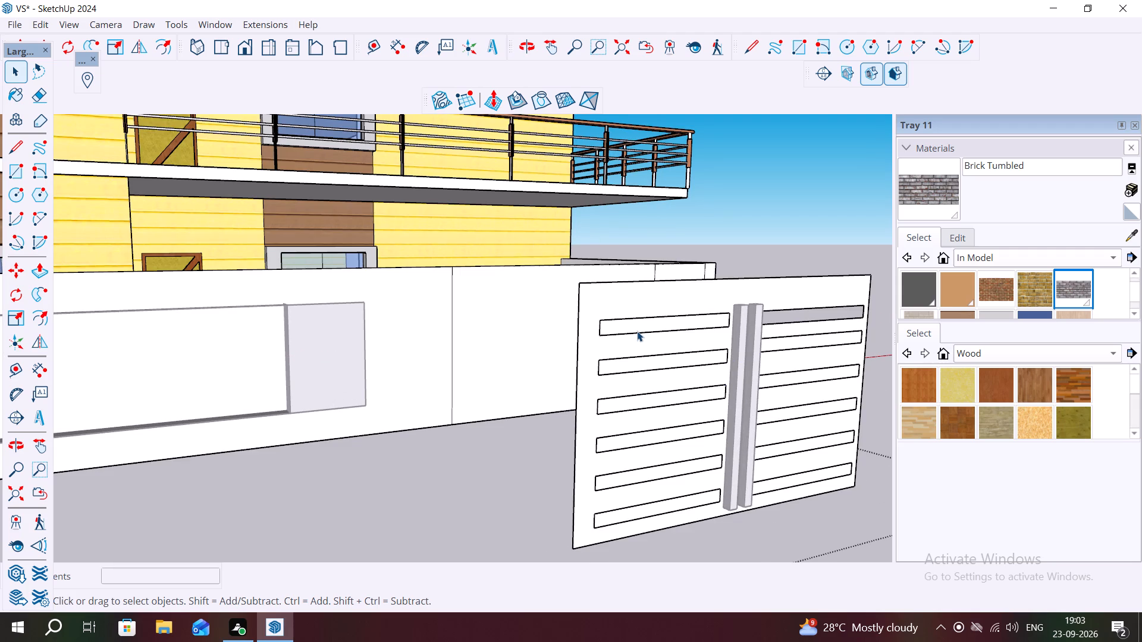
Cut out the shared strip face in the column nearest the brick cladding, leaving all six slots open.
triple_click(638, 329)
triple_click(638, 329)
scroll(635, 323, "up", 2)
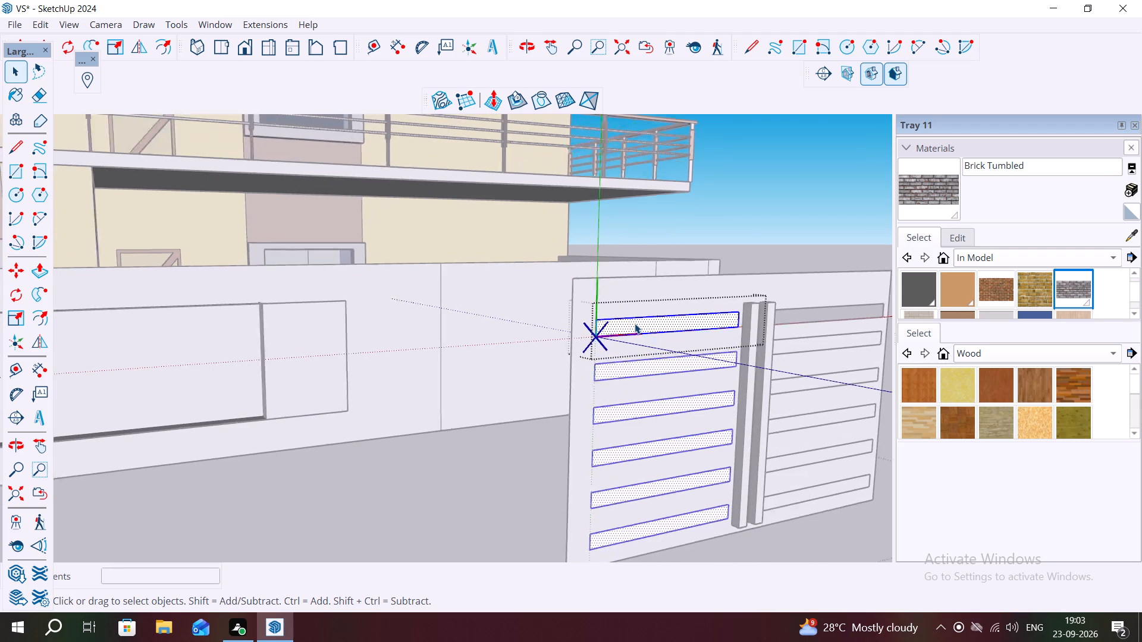
scroll(635, 323, "up", 5)
left_click(635, 323)
left_click(635, 323)
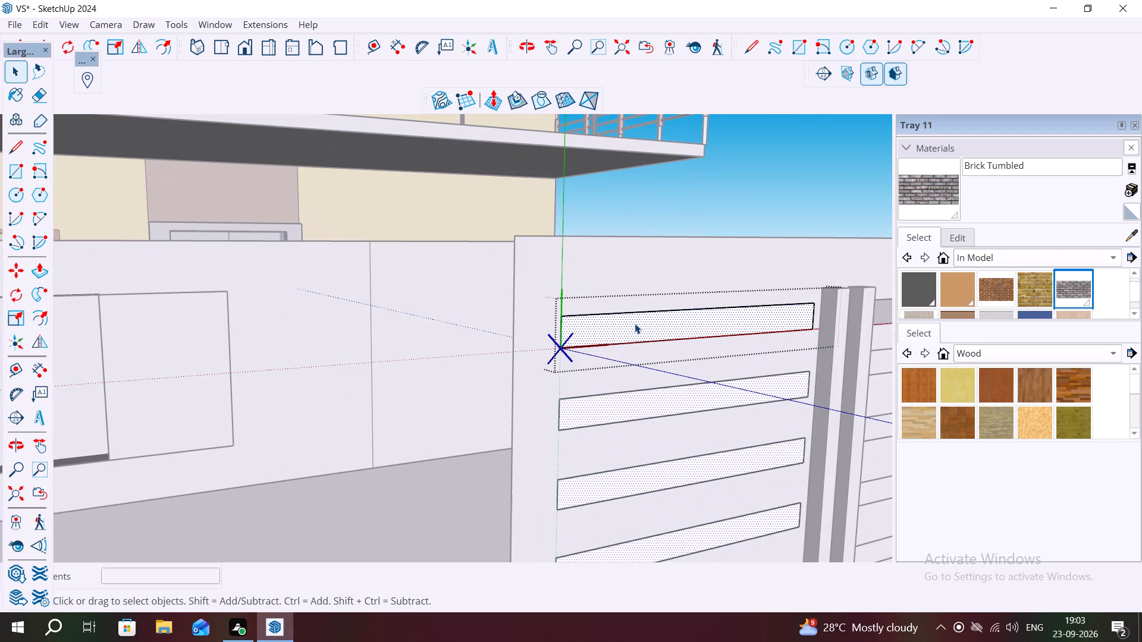
key("ctrl+x")
scroll(640, 336, "down", 9)
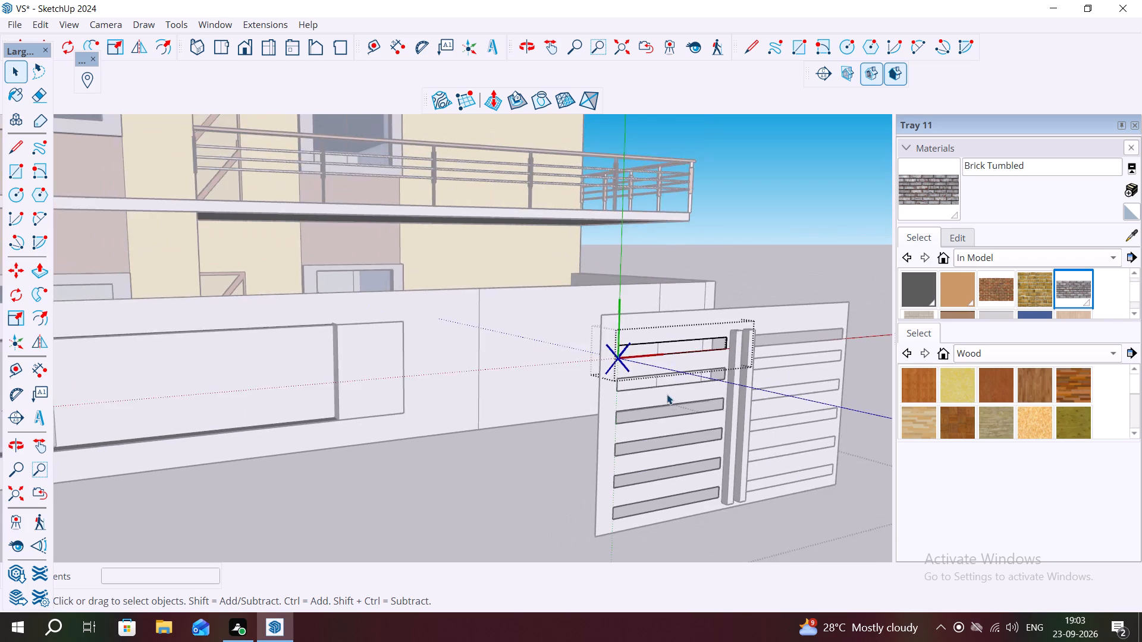
scroll(667, 394, "down", 2)
middle_click_drag(792, 442, 729, 435)
left_click(796, 506)
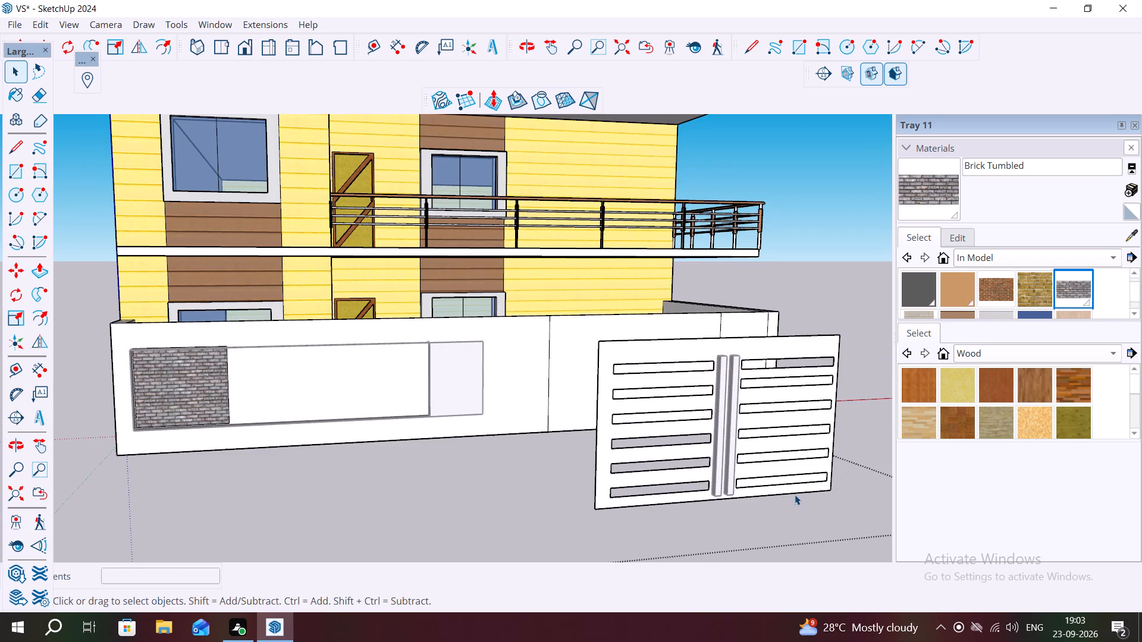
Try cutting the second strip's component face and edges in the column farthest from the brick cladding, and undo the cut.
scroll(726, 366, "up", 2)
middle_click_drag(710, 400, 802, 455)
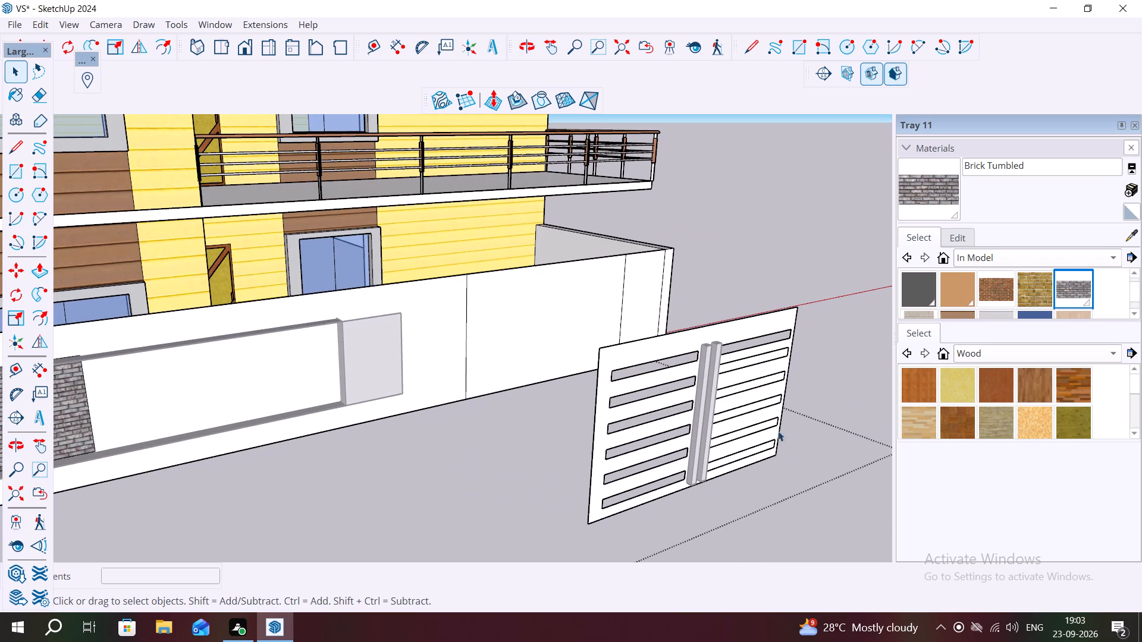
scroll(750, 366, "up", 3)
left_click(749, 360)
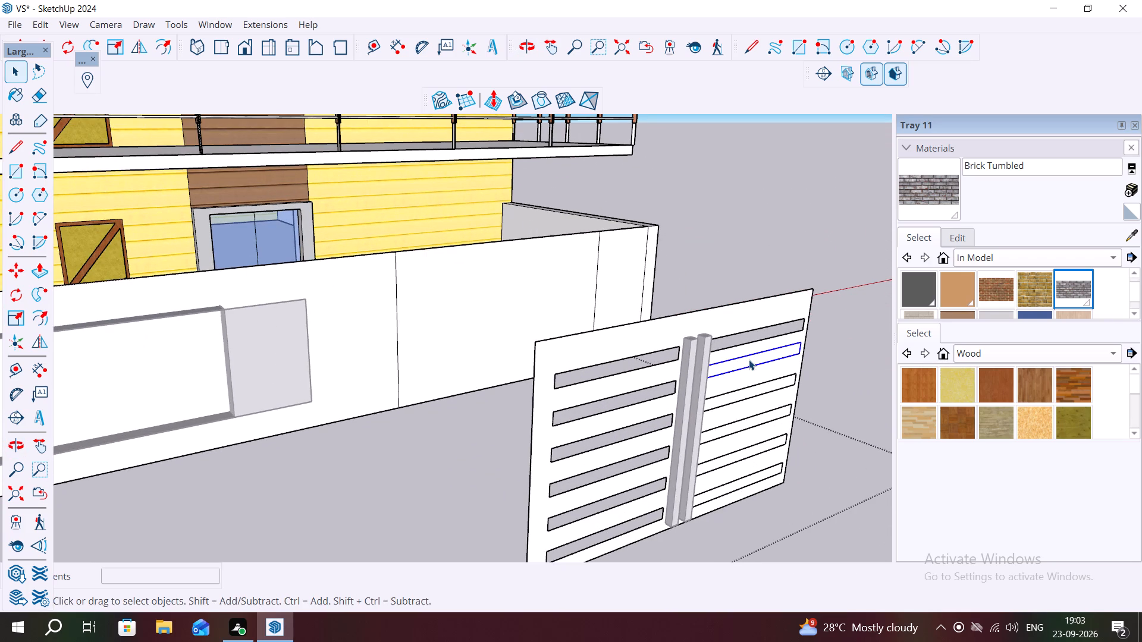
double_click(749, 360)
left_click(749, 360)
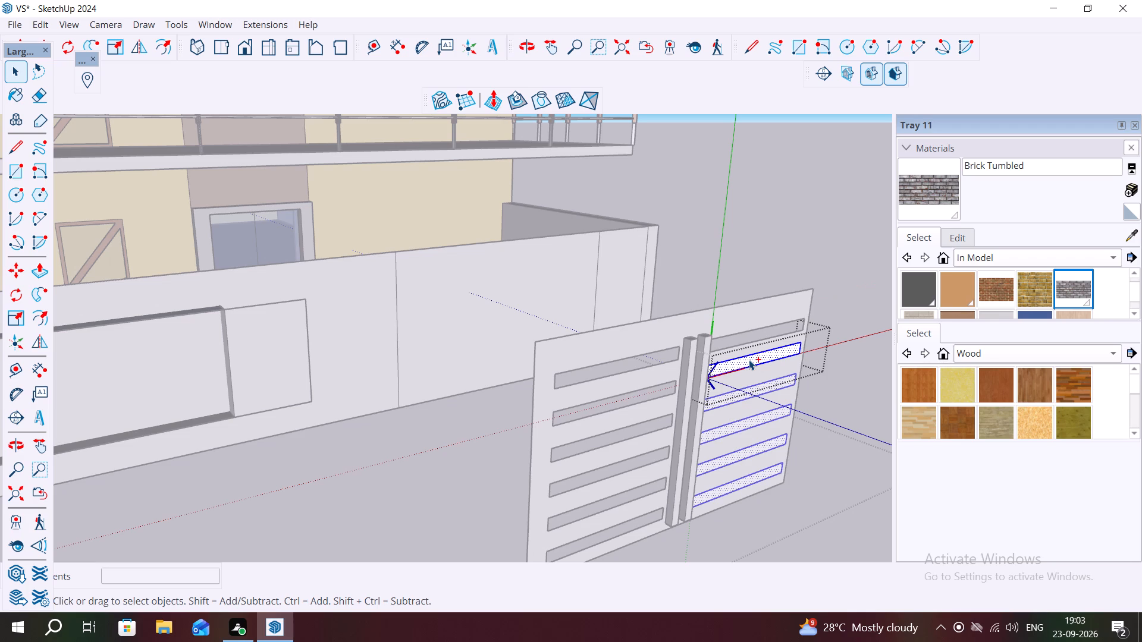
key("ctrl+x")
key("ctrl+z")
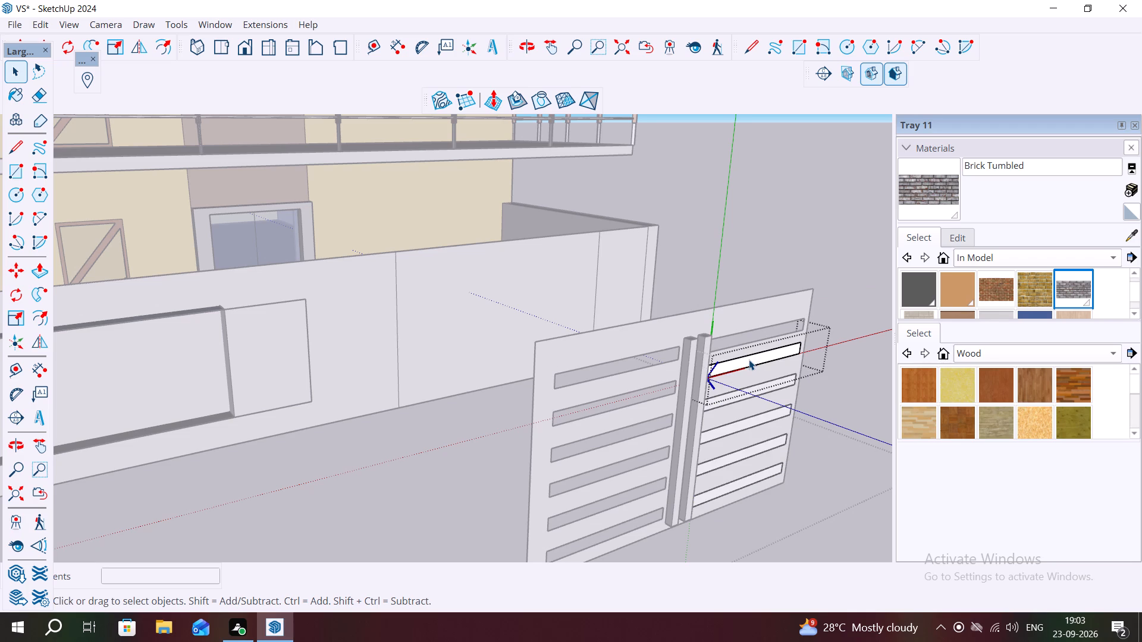
Cut out only the shared face of the five remaining strips in the column farthest from the brick cladding.
scroll(749, 360, "up", 4)
triple_click(749, 360)
left_click(749, 360)
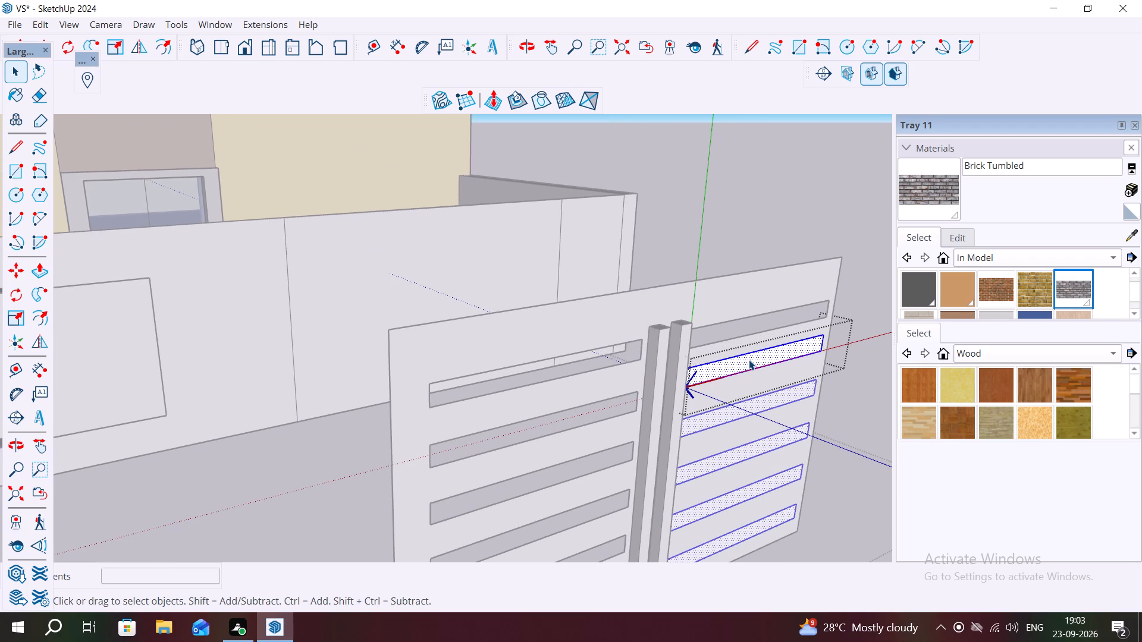
left_click(749, 360)
double_click(743, 360)
left_click(743, 360)
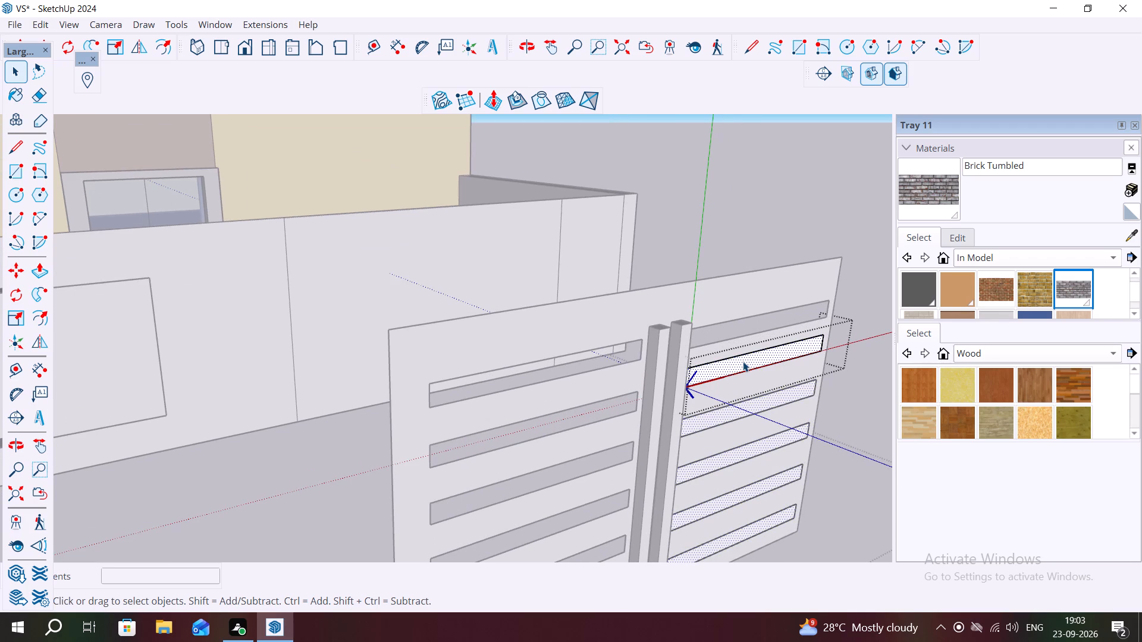
key("ctrl+x")
scroll(754, 386, "down", 7)
key("space")
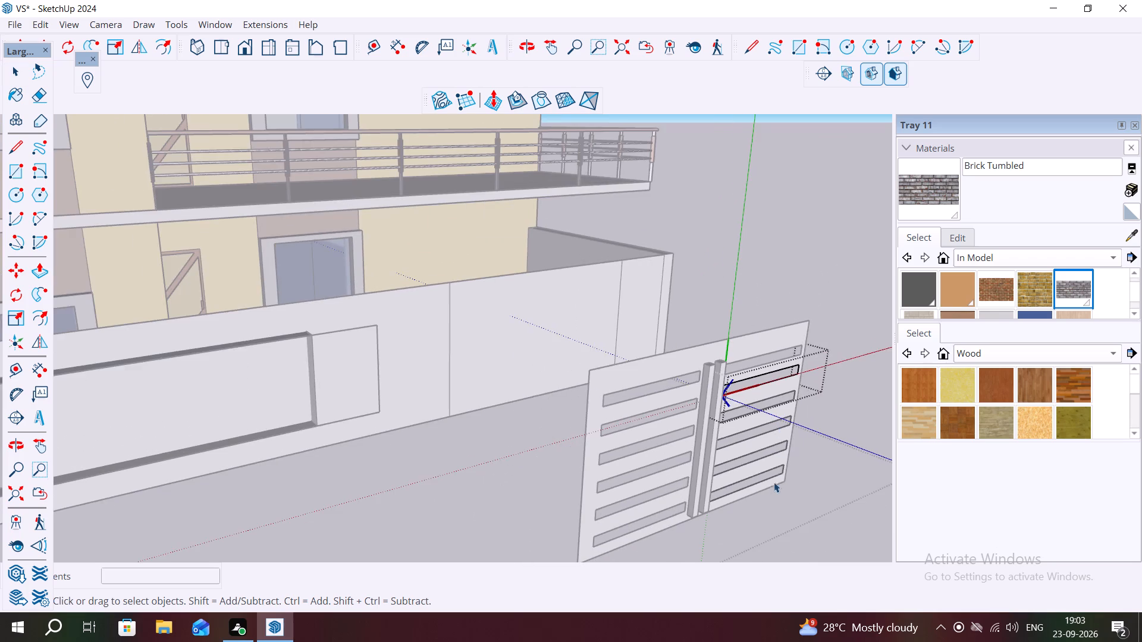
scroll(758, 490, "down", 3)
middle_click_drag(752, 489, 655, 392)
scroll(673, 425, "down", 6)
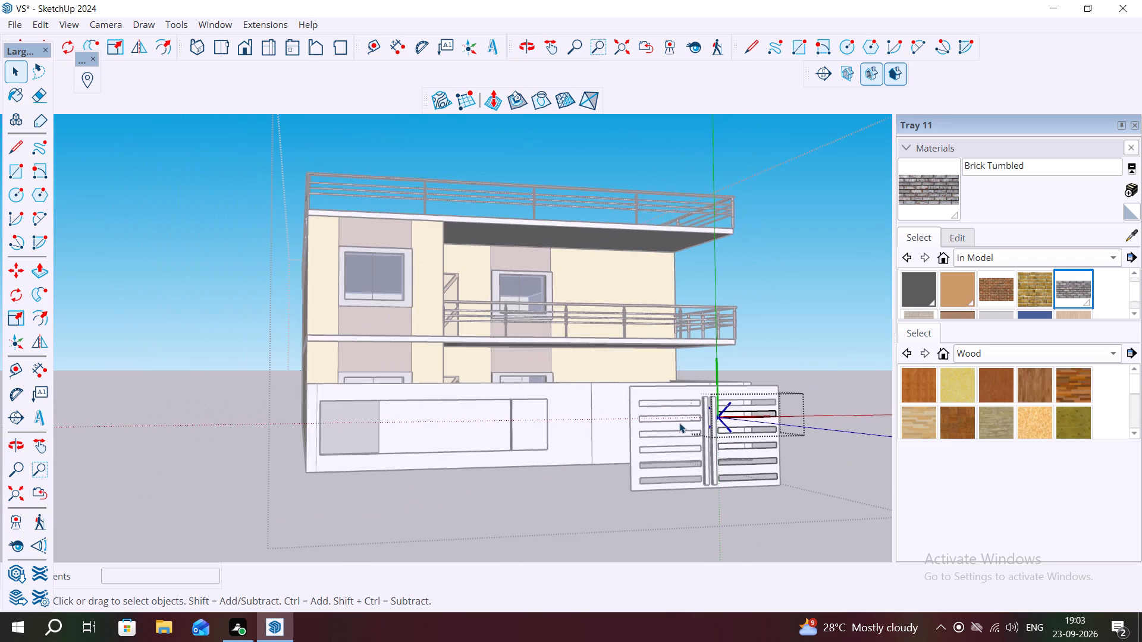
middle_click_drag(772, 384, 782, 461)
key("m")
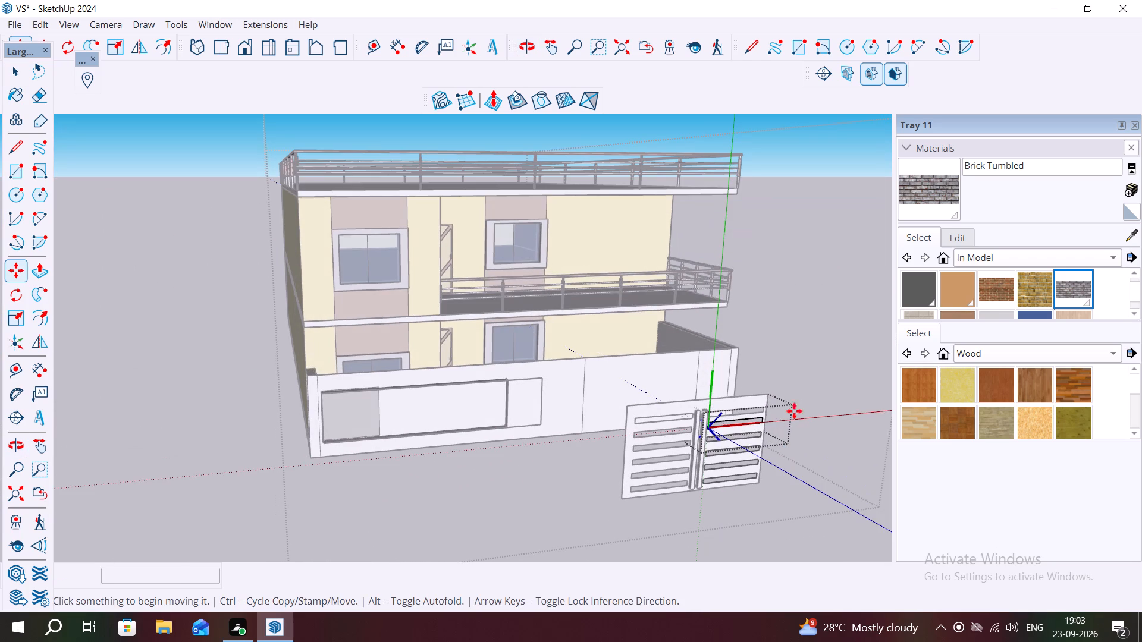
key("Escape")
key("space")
Move the slotted panel without its central bars about 19' 1 7/8" onto the porch wall's marked section, aligning their top corners.
left_click(796, 429)
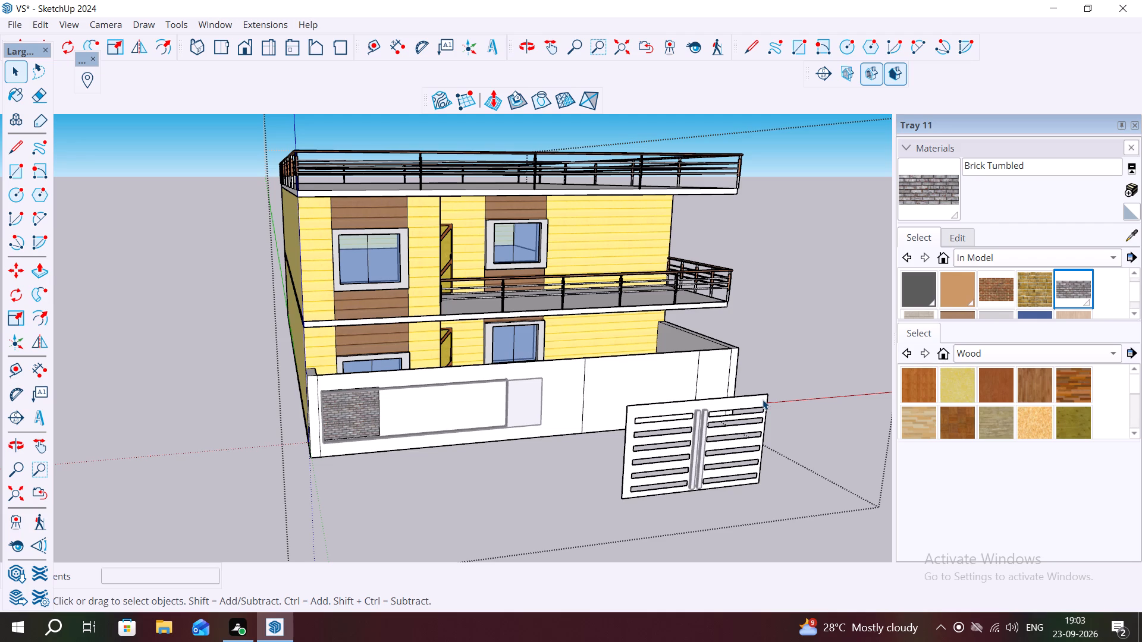
left_click(763, 399)
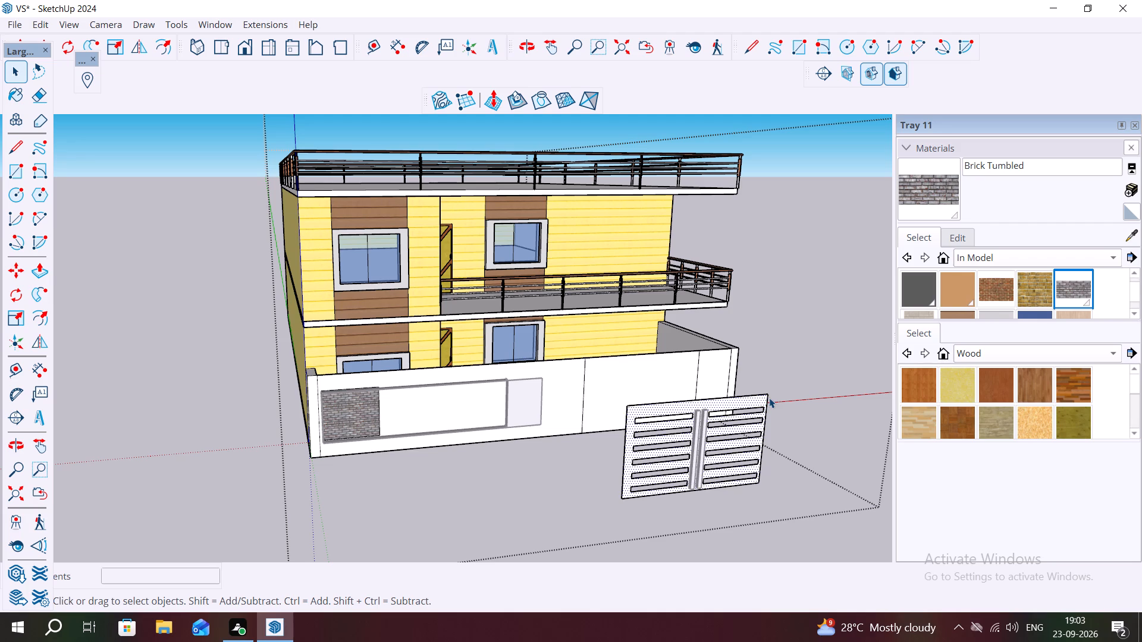
key("m")
left_click(769, 392)
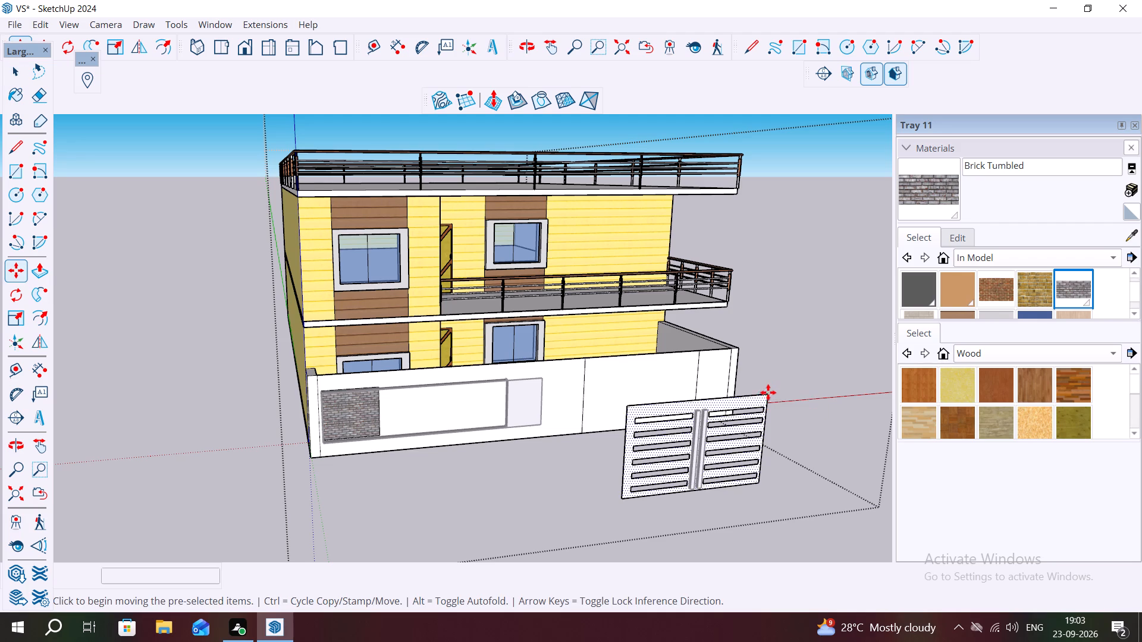
scroll(708, 351, "up", 6)
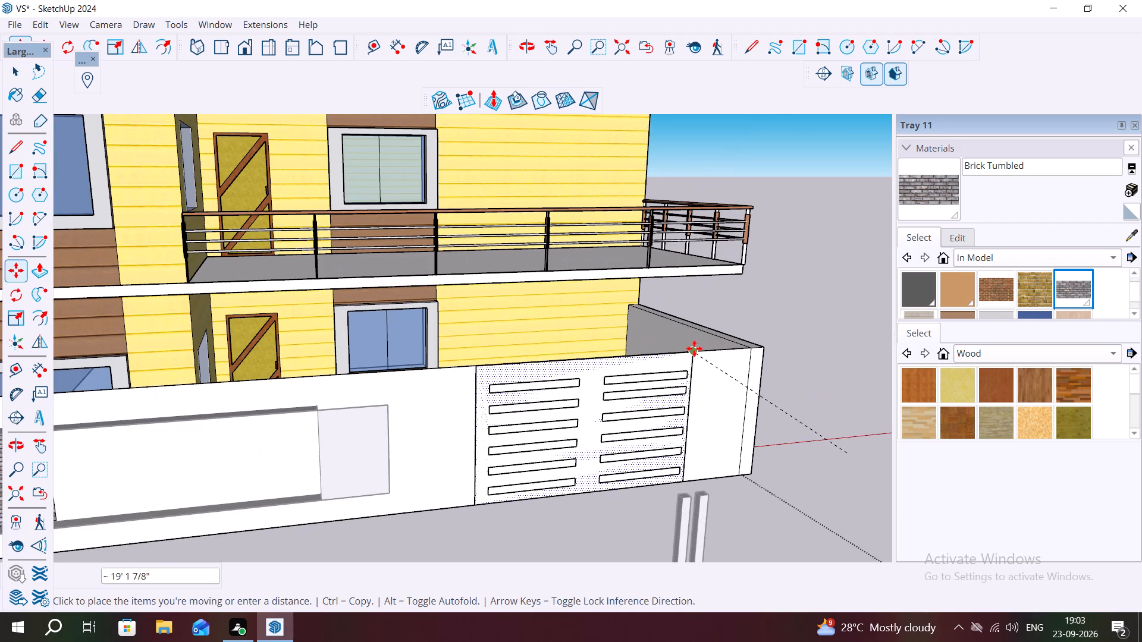
left_click(693, 351)
Examine the slotted panel's placement in the porch wall and the building around and above it.
middle_click_drag(582, 392, 594, 399)
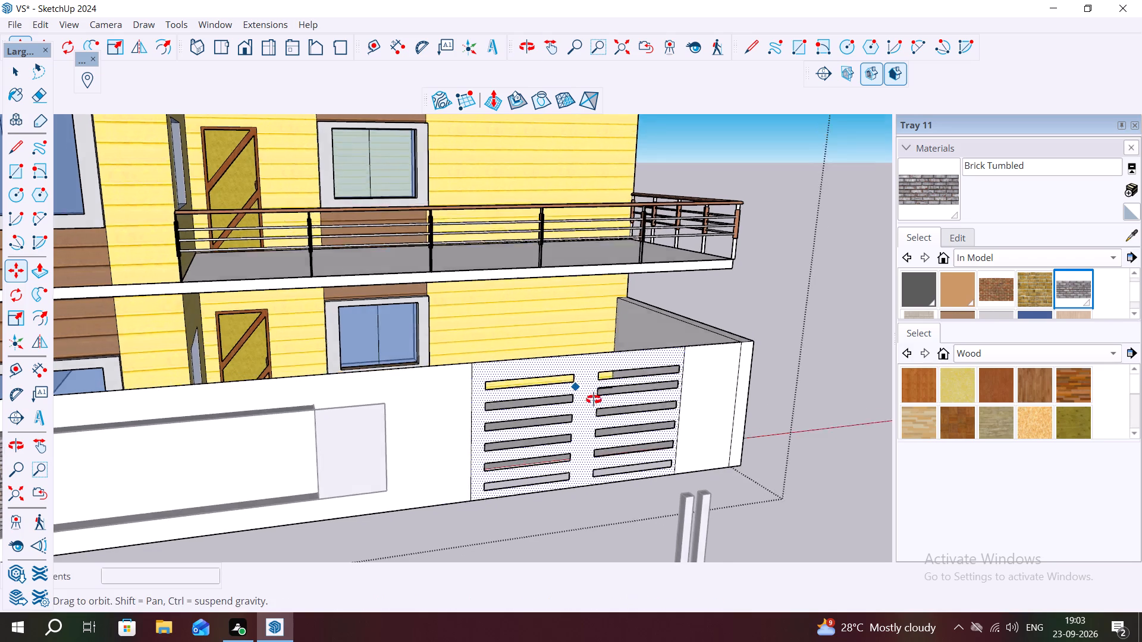
middle_click_drag(594, 399, 697, 537)
scroll(658, 461, "down", 6)
middle_click_drag(469, 365, 679, 559)
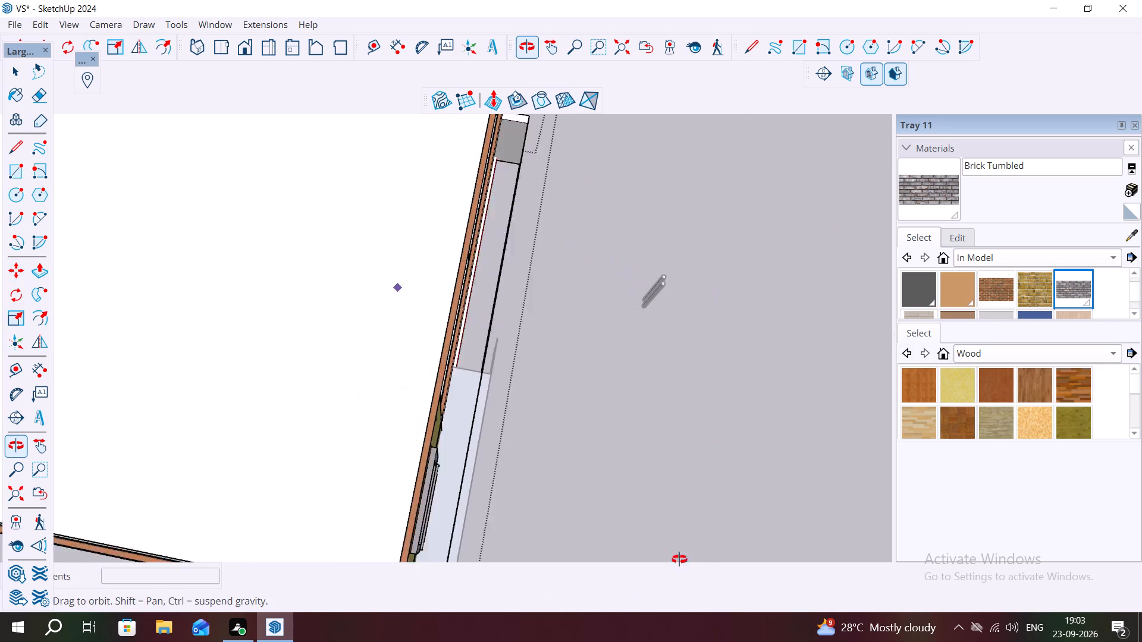
middle_click_drag(679, 559, 683, 570)
scroll(482, 338, "up", 17)
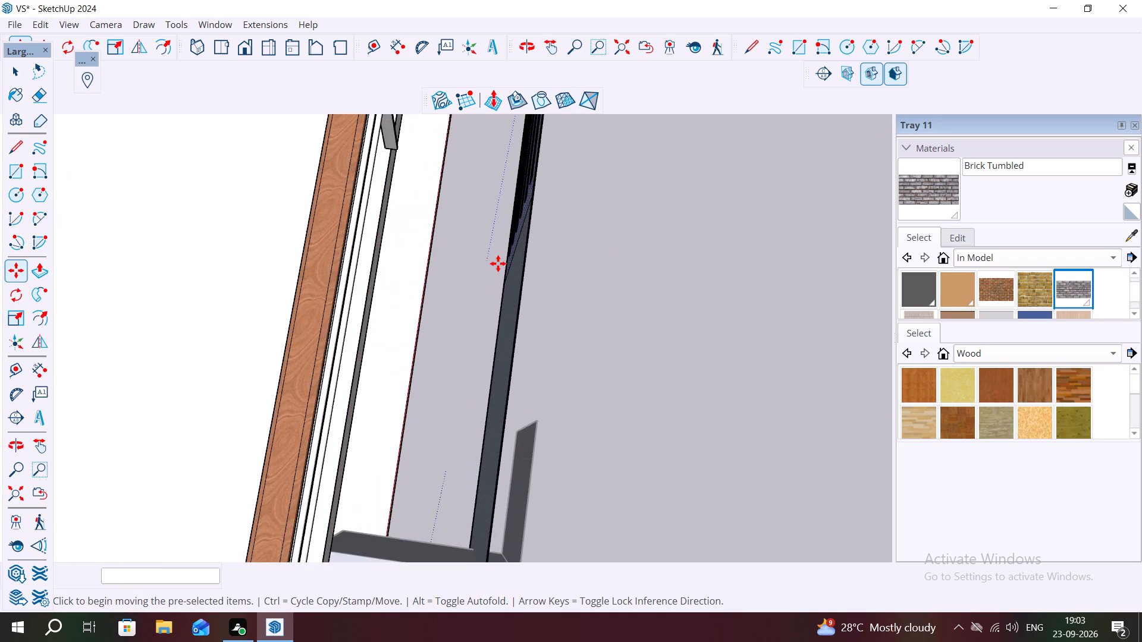
middle_click_drag(498, 263, 555, 265)
scroll(537, 262, "down", 6)
middle_click_drag(539, 290, 531, 293)
scroll(531, 293, "down", 1)
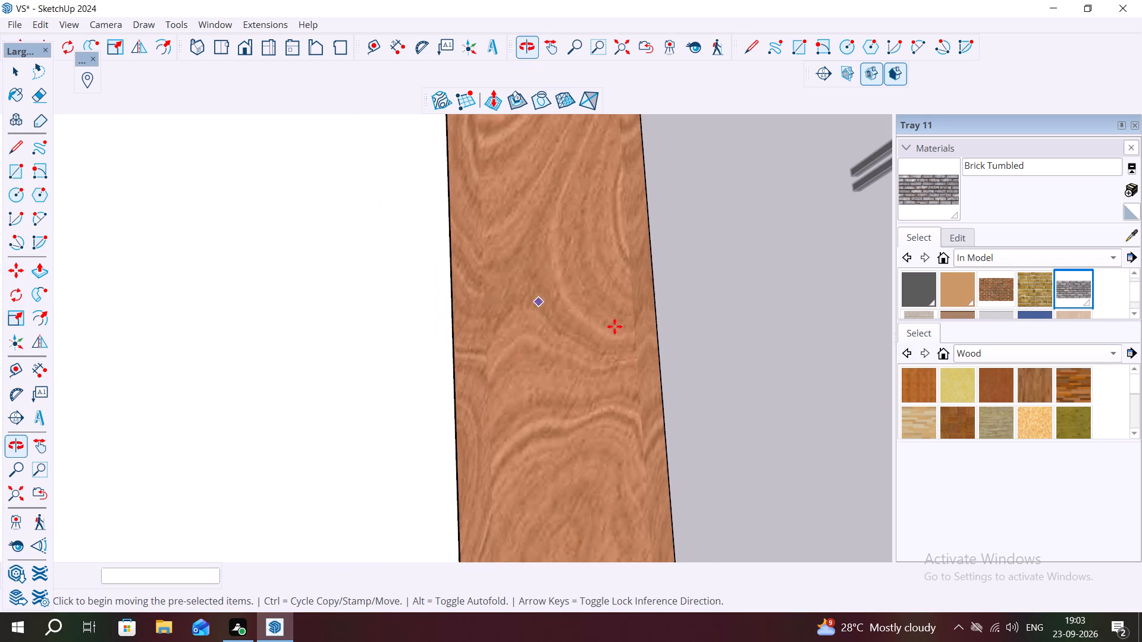
scroll(817, 365, "down", 13)
middle_click_drag(736, 404, 666, 376)
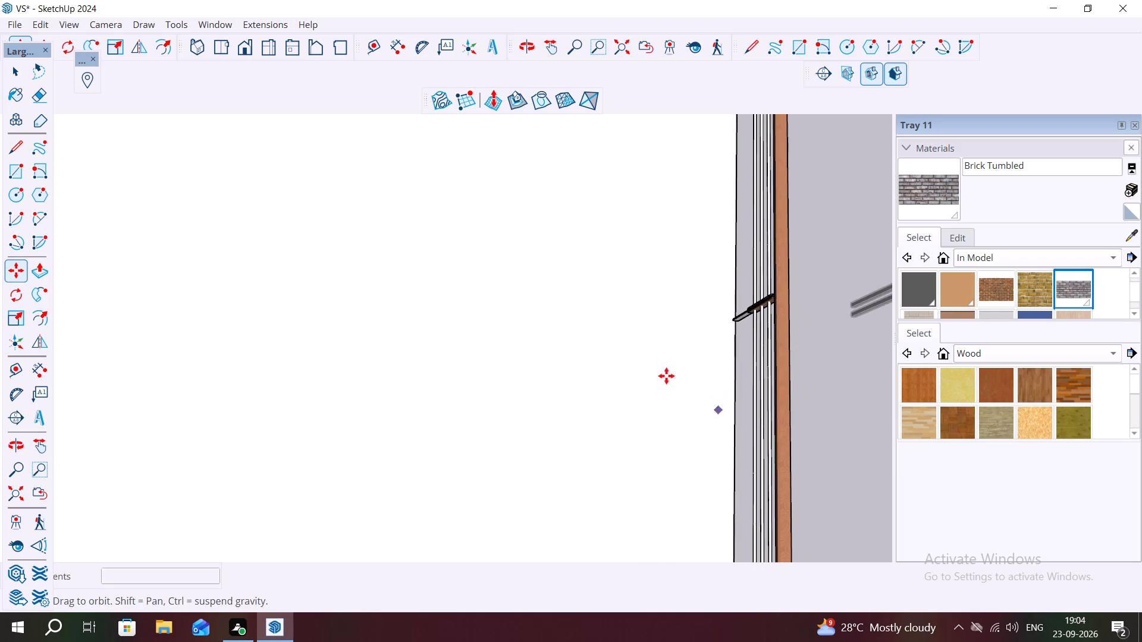
middle_click_drag(666, 376, 689, 386)
scroll(652, 369, "down", 12)
middle_click_drag(872, 419, 799, 404)
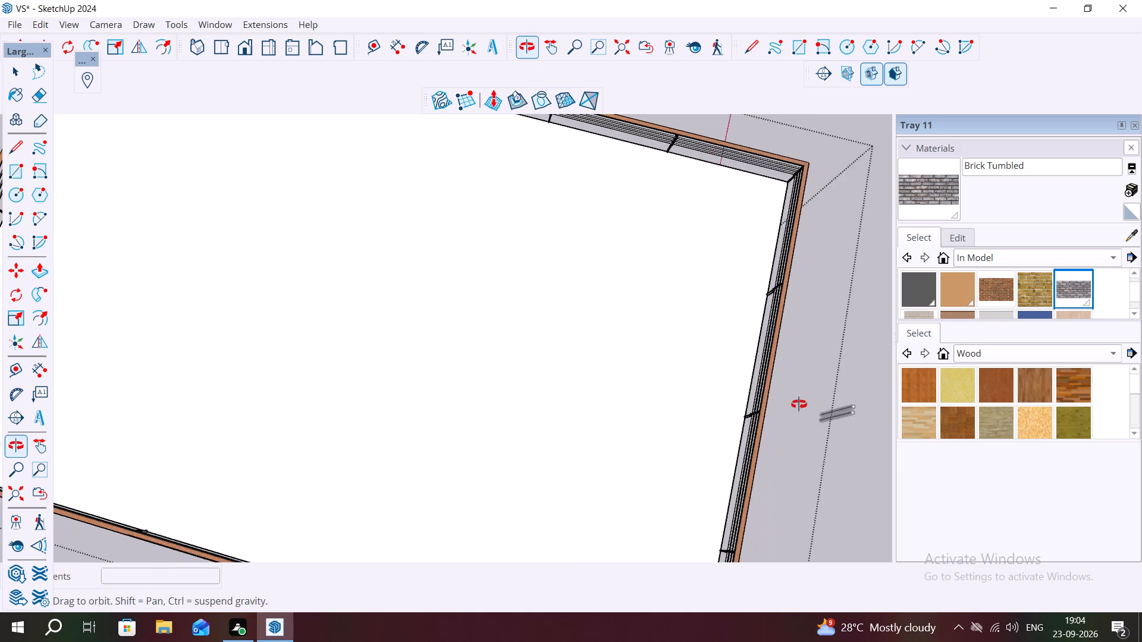
middle_click_drag(799, 404, 749, 381)
middle_click_drag(804, 423, 765, 373)
scroll(765, 373, "down", 8)
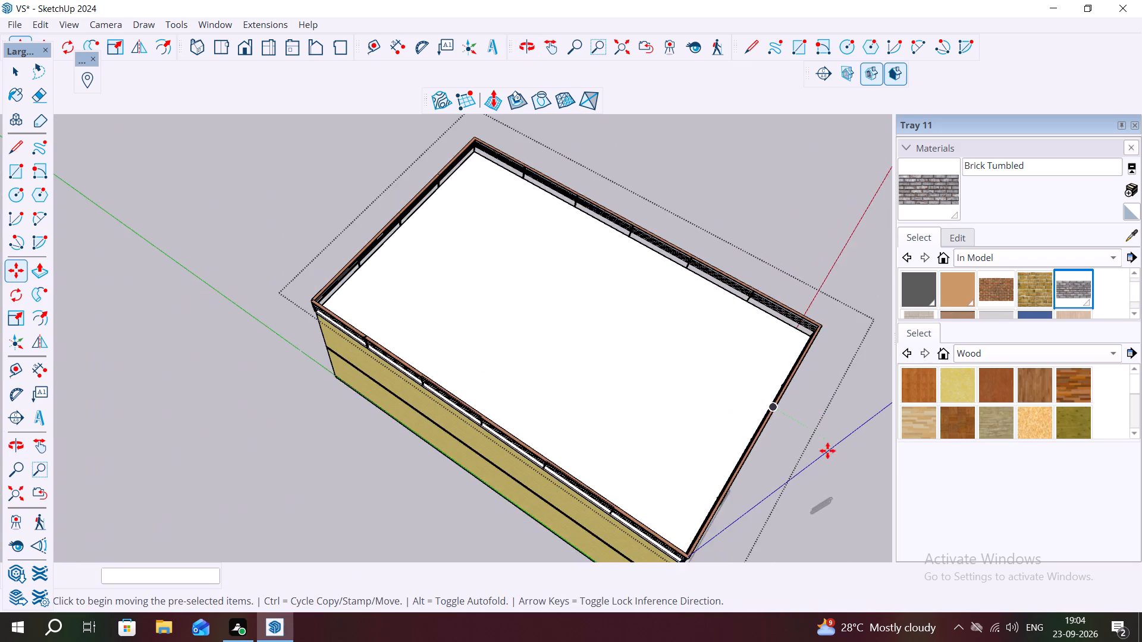
scroll(827, 451, "down", 4)
middle_click_drag(846, 489, 707, 402)
scroll(656, 385, "down", 7)
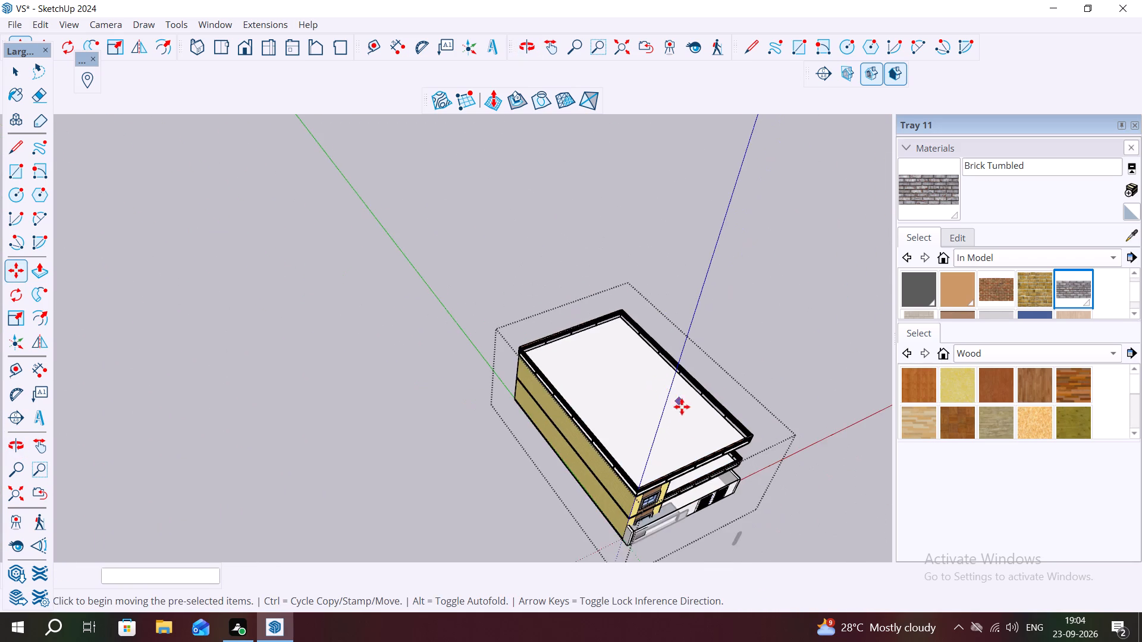
scroll(682, 407, "down", 2)
Move one loose central bar about 12' 10" onto the slotted panel, placing it between the two slot columns.
scroll(729, 522, "up", 18)
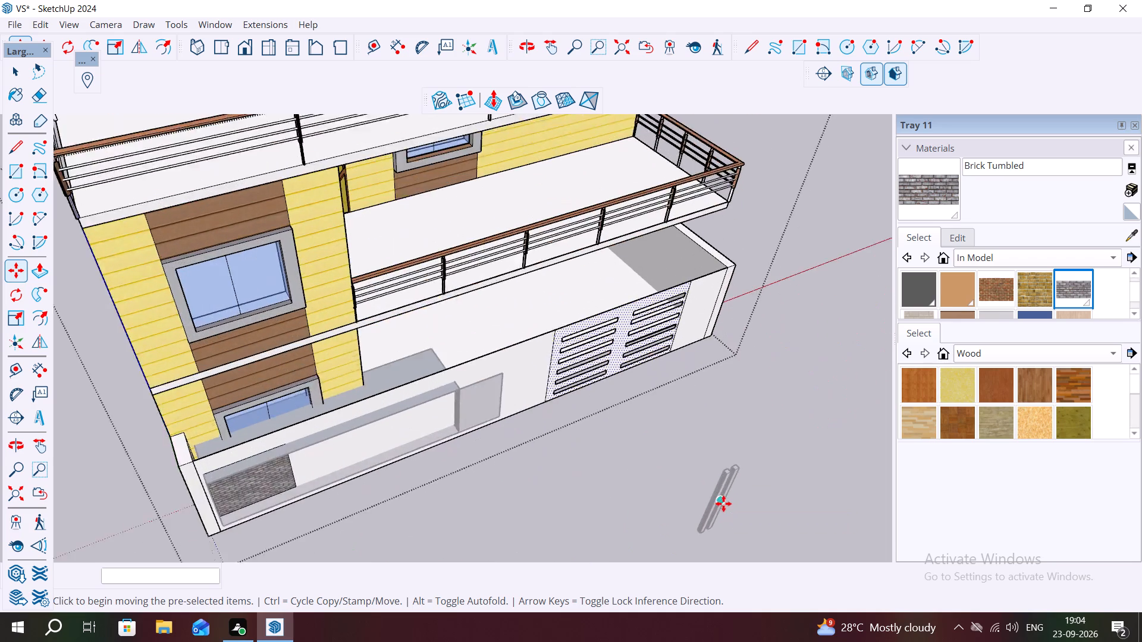
scroll(723, 503, "up", 5)
middle_click_drag(715, 495, 685, 431)
scroll(717, 493, "up", 7)
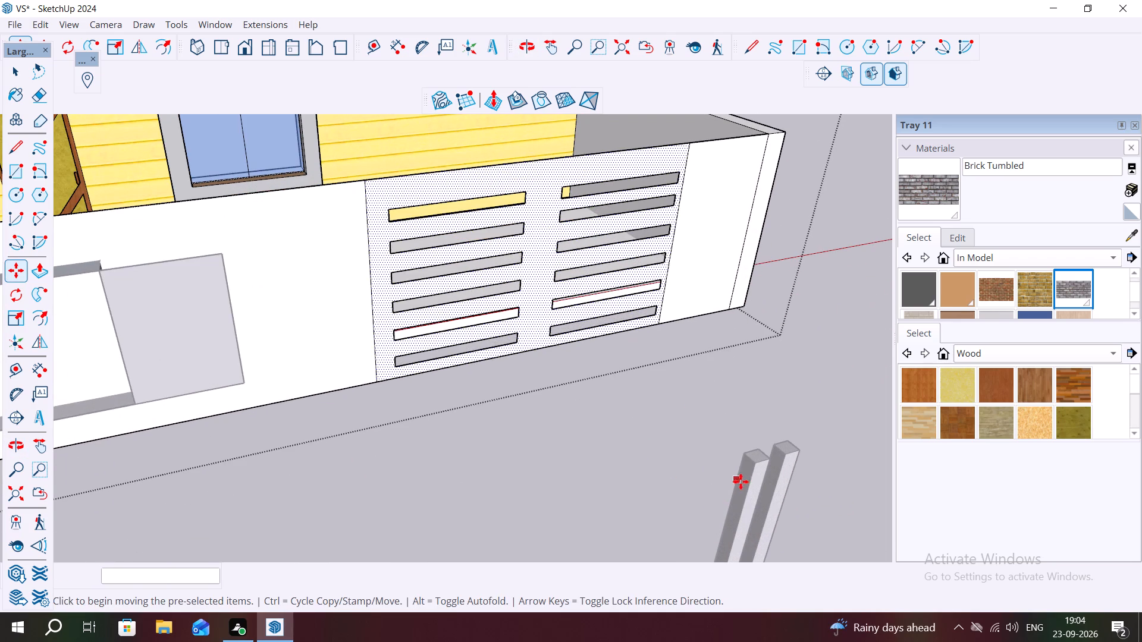
key("space")
left_click(699, 446)
double_click(760, 460)
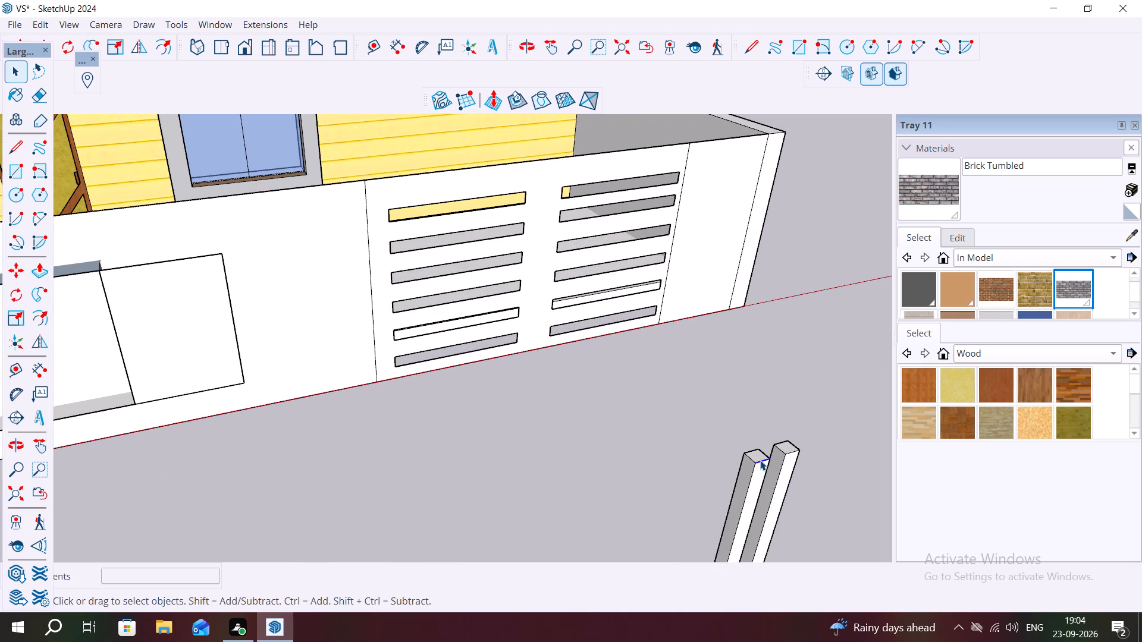
triple_click(757, 457)
left_click(757, 457)
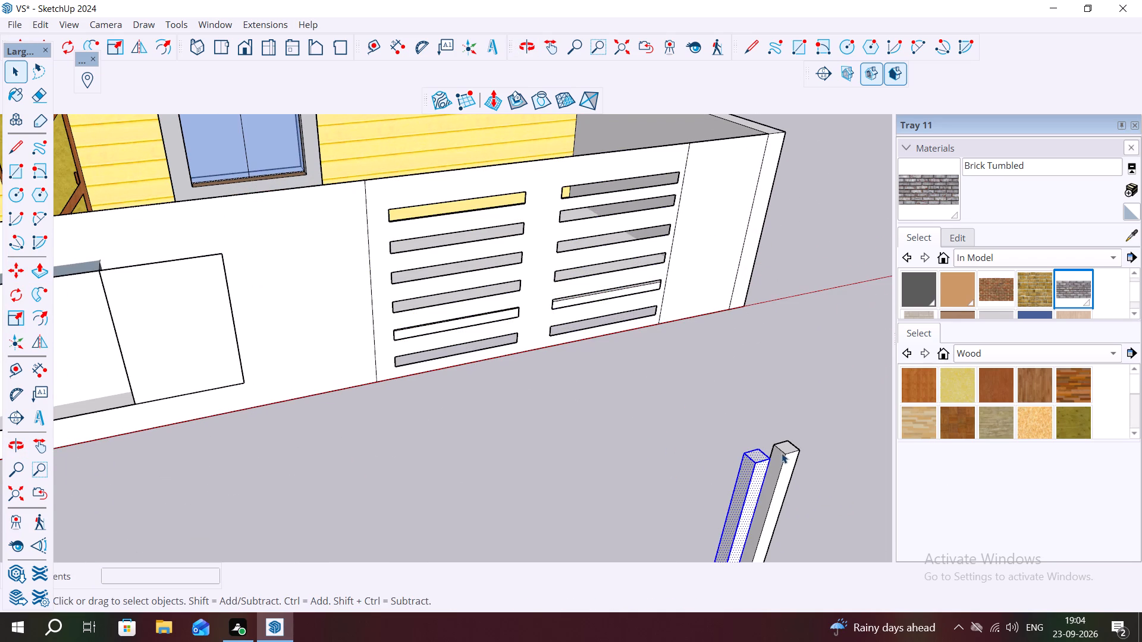
double_click(782, 453)
triple_click(782, 453)
double_click(760, 455)
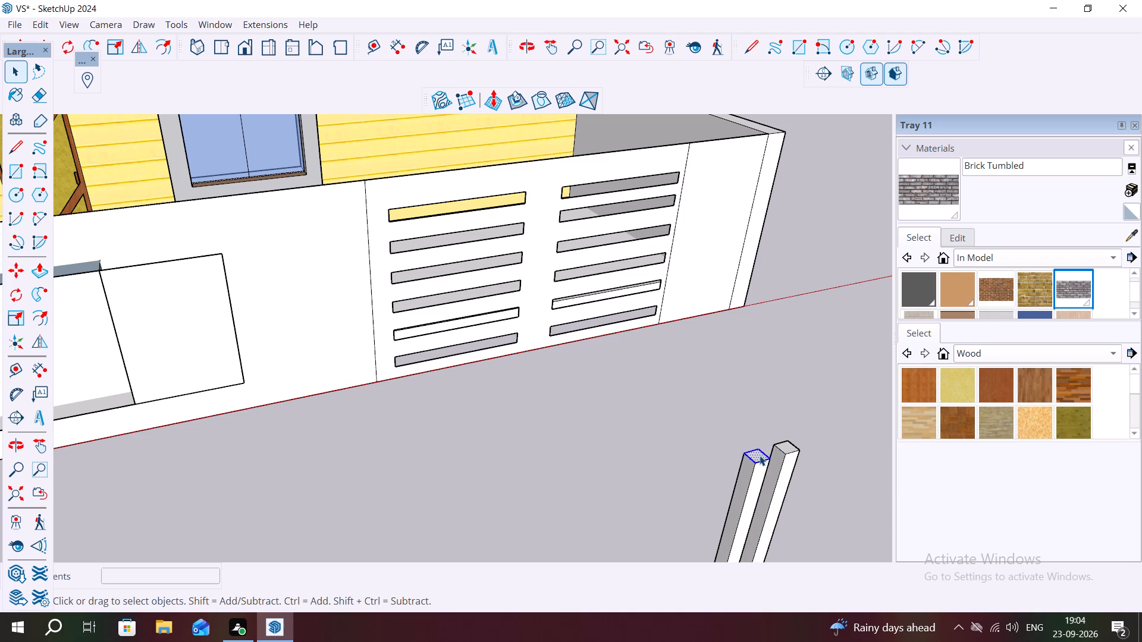
left_click(760, 455)
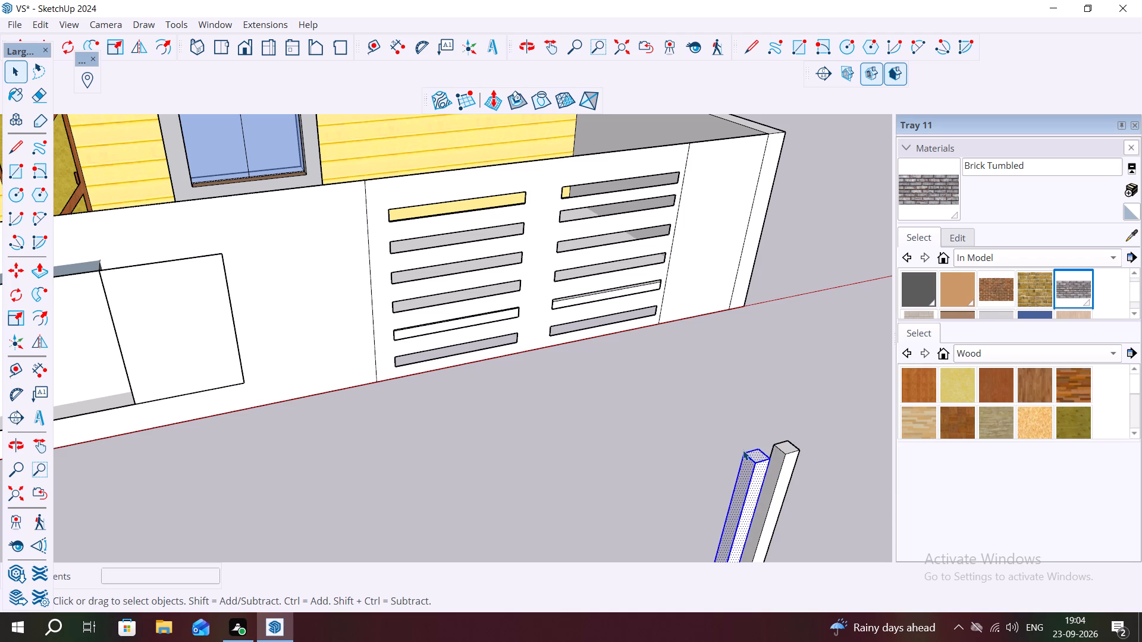
key("m")
left_click(743, 449)
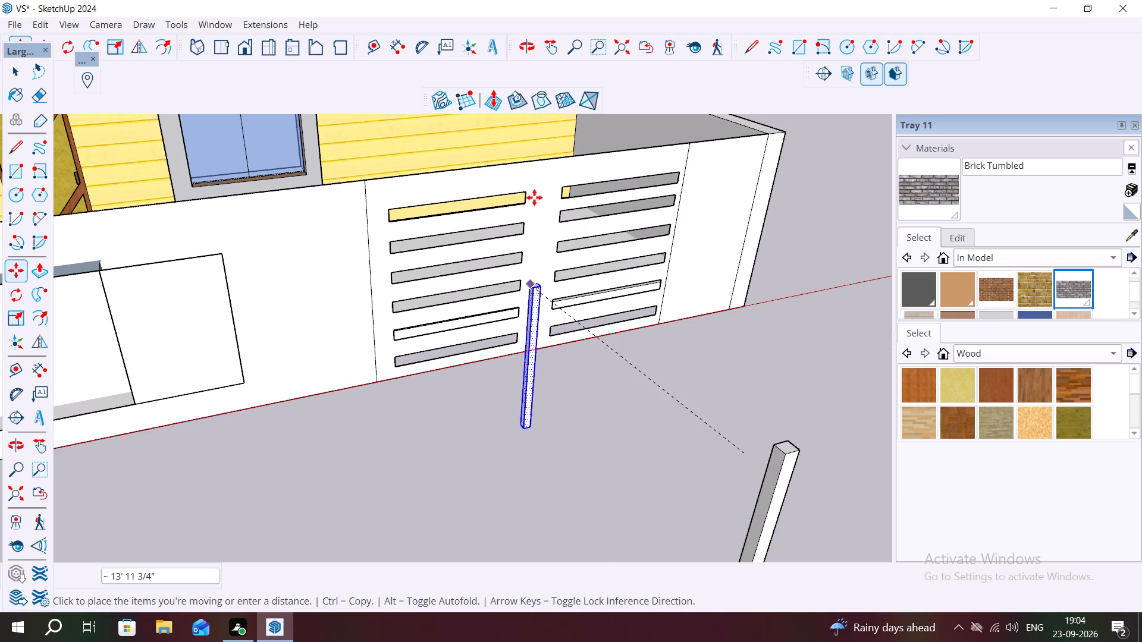
scroll(535, 188, "up", 6)
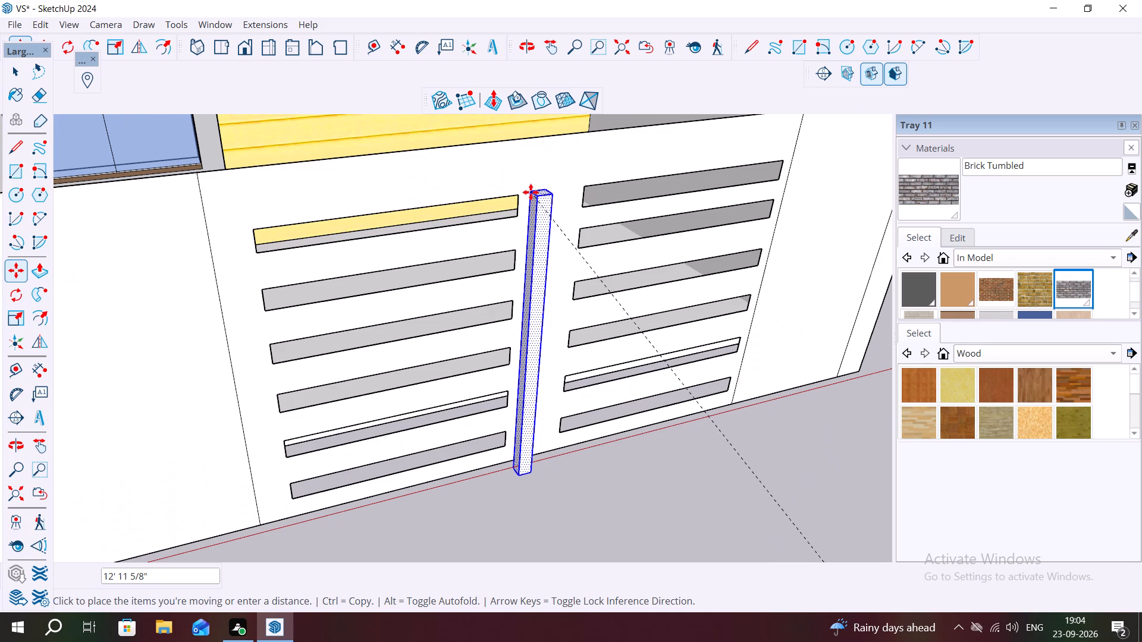
left_click(531, 192)
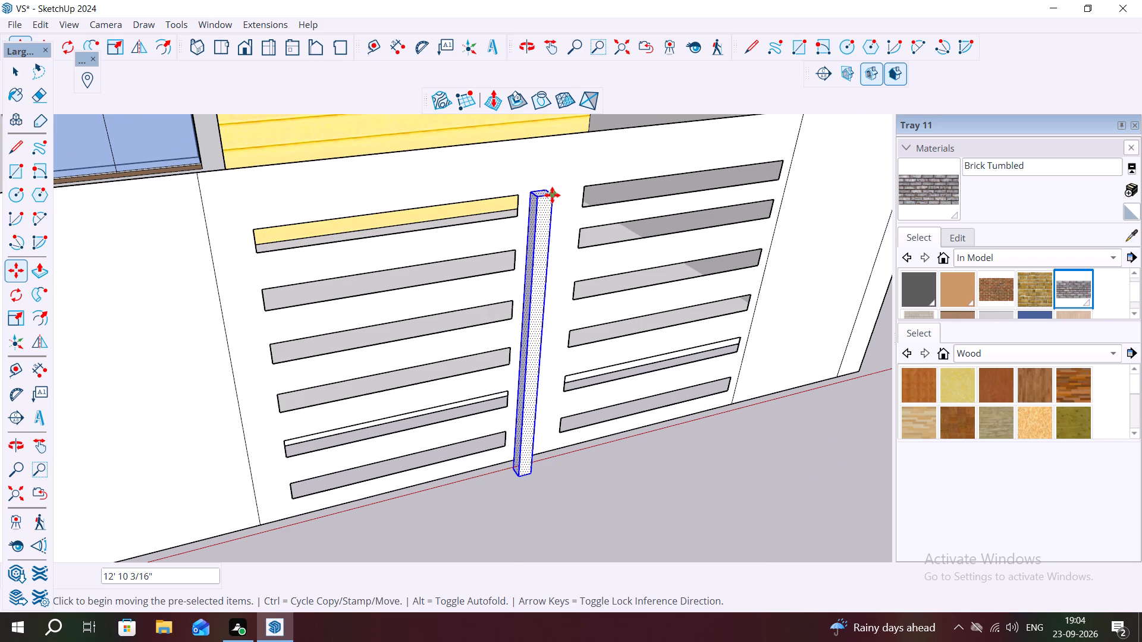
Copy the placed bar 6 7/8" along the panel, so a second bar stands beside the other slot column.
left_click(552, 195)
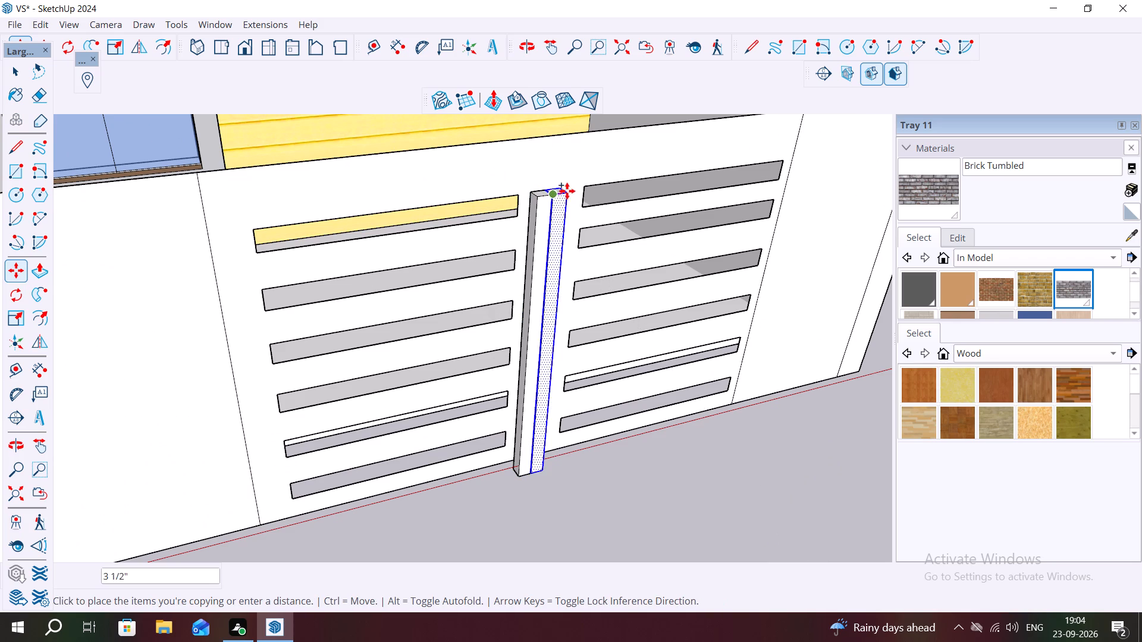
scroll(576, 188, "up", 2)
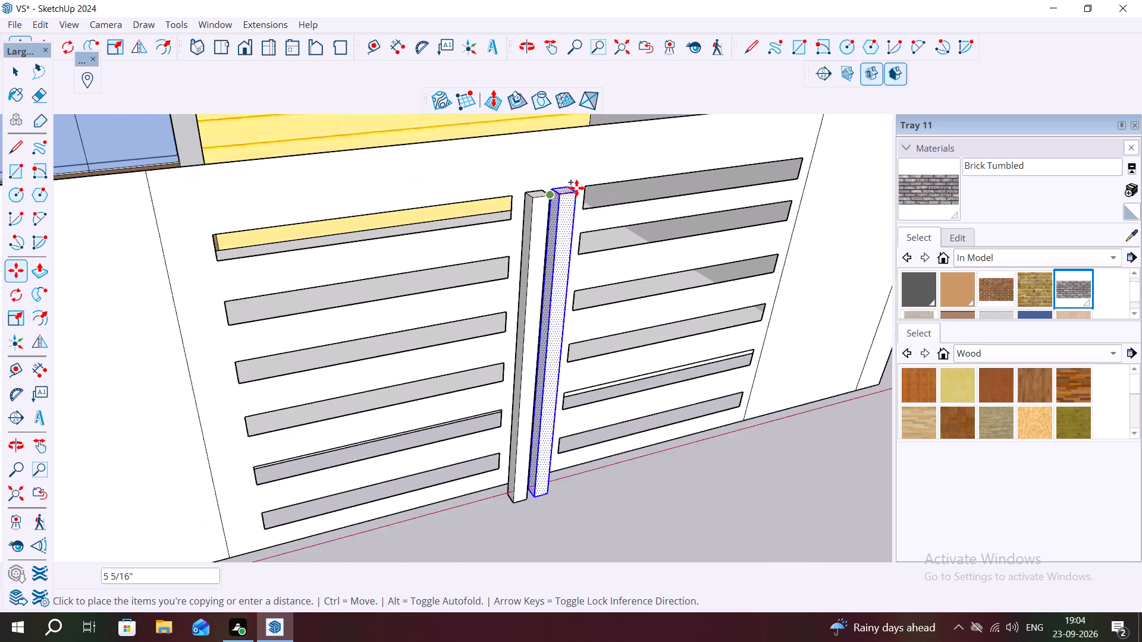
scroll(576, 188, "up", 1)
middle_click_drag(576, 187, 557, 180)
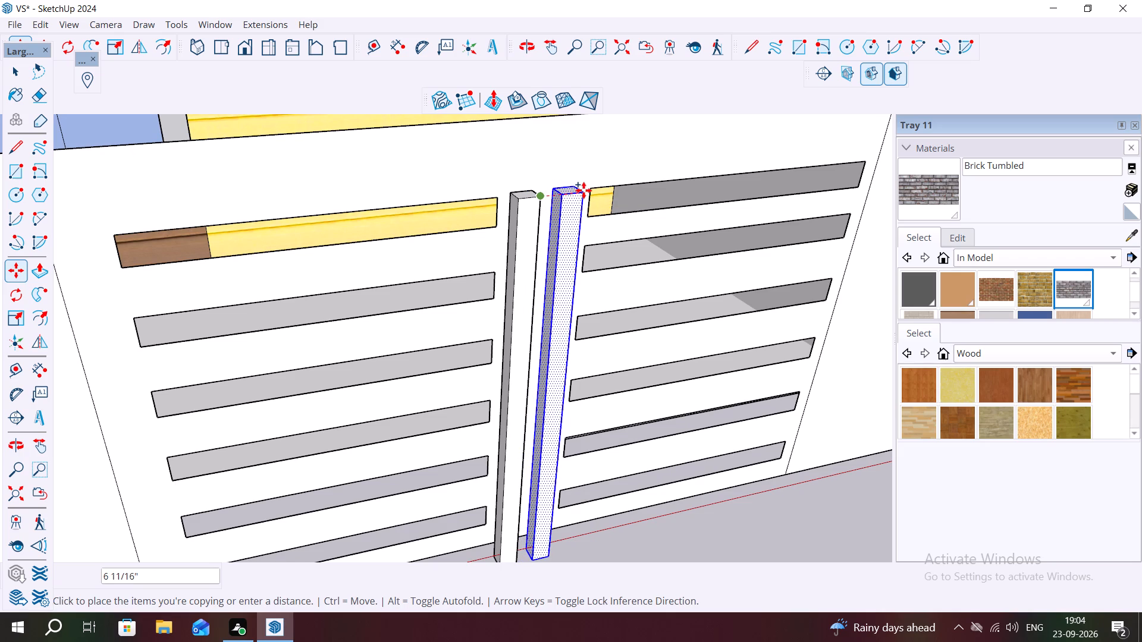
left_click(585, 190)
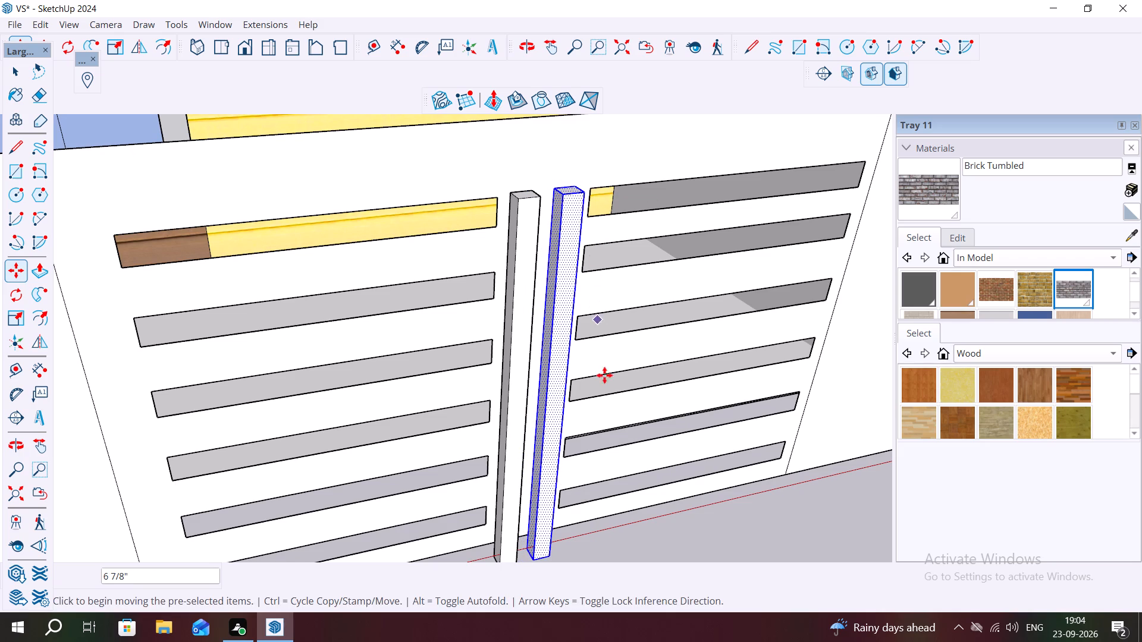
key("space")
Delete the leftover loose bar standing in front of the porch wall.
middle_click_drag(495, 307, 487, 206)
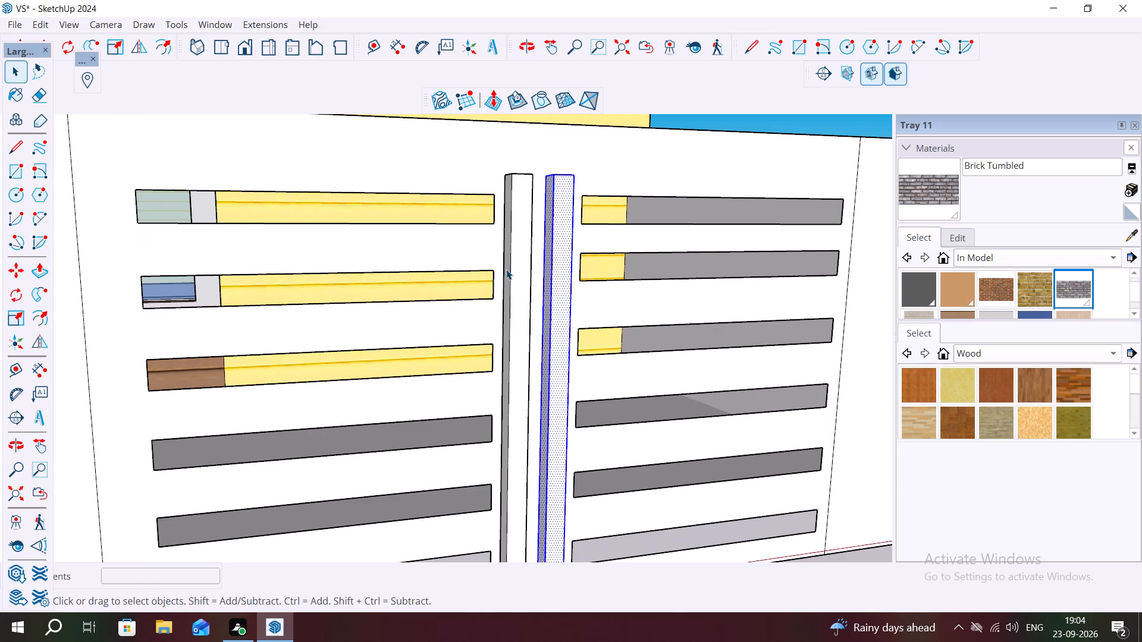
middle_click_drag(506, 269, 476, 205)
scroll(473, 236, "down", 8)
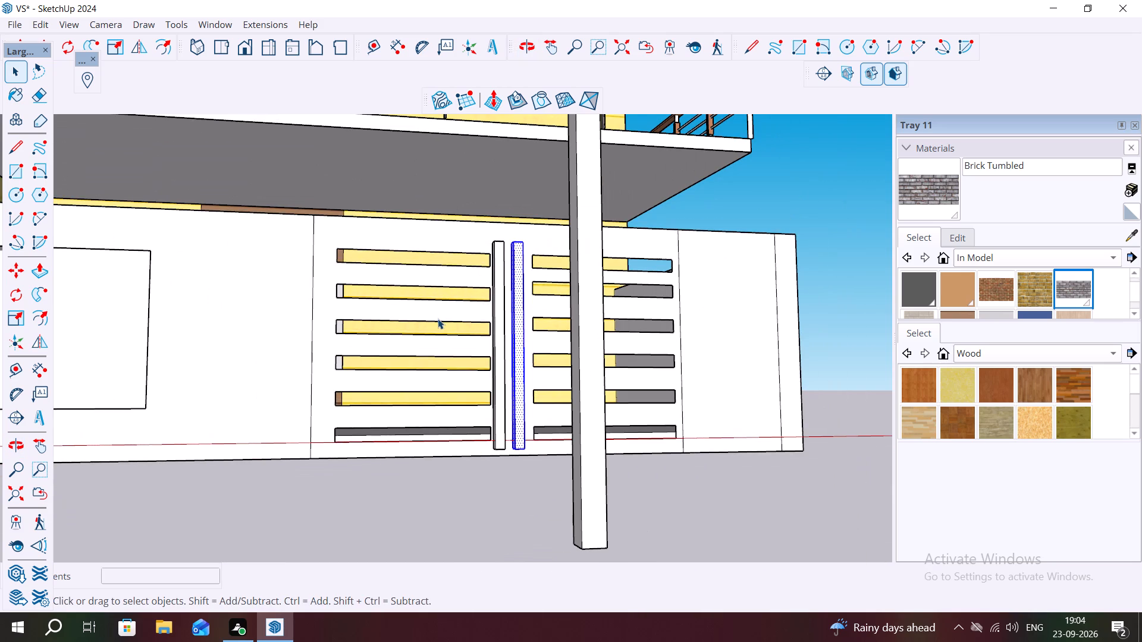
triple_click(592, 348)
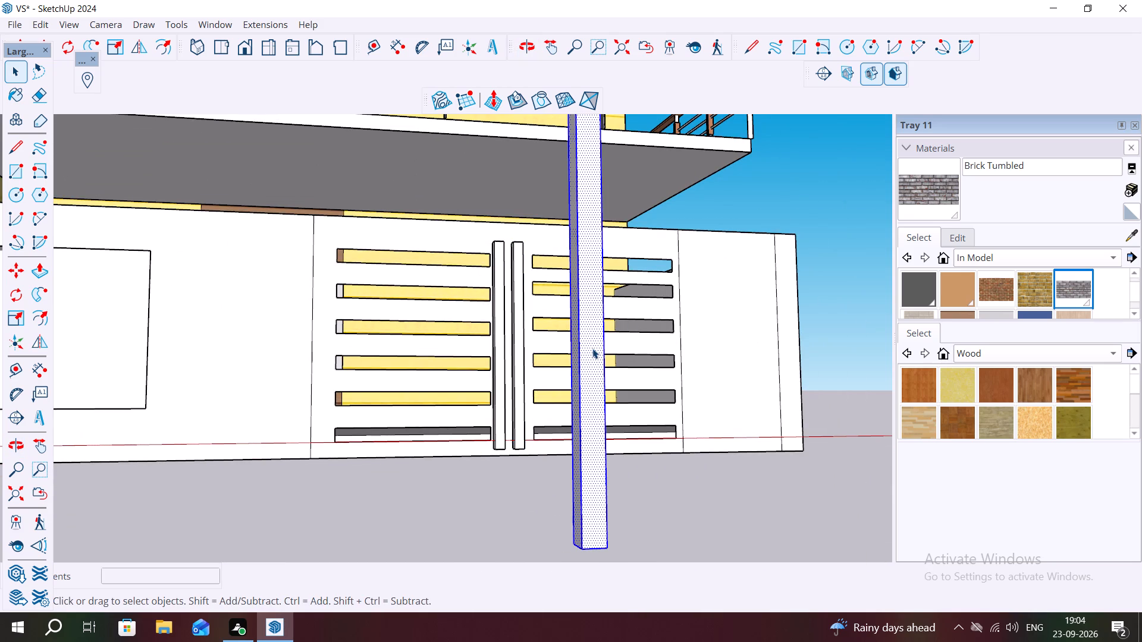
key("Delete")
Examine the slotted panel with its two central bars and the whole front elevation.
middle_click_drag(564, 337, 551, 387)
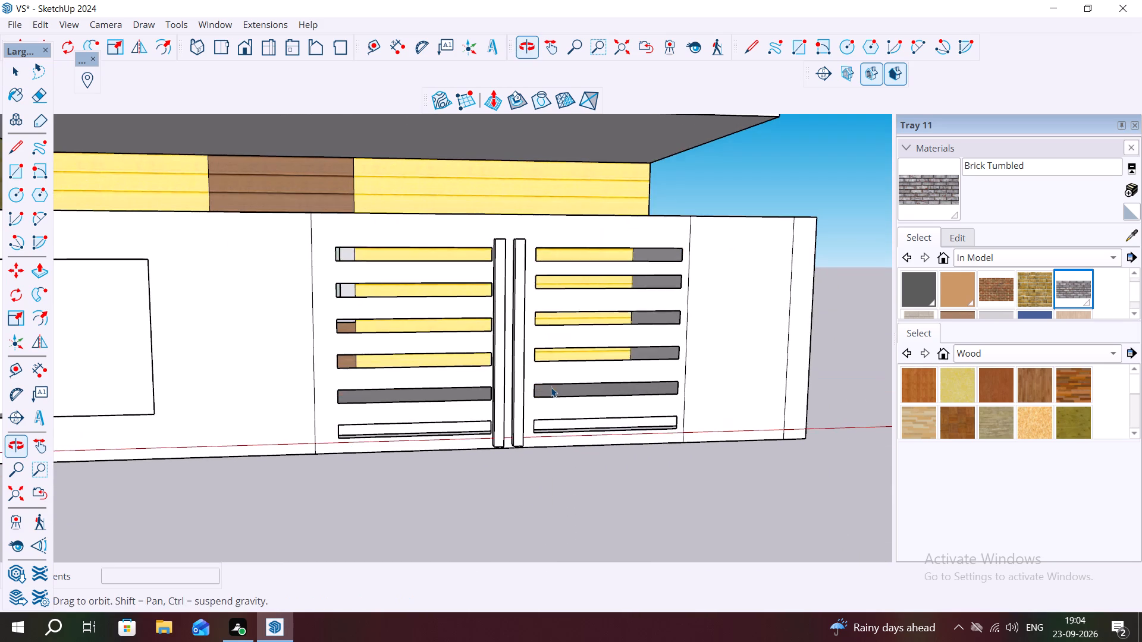
scroll(550, 350, "up", 4)
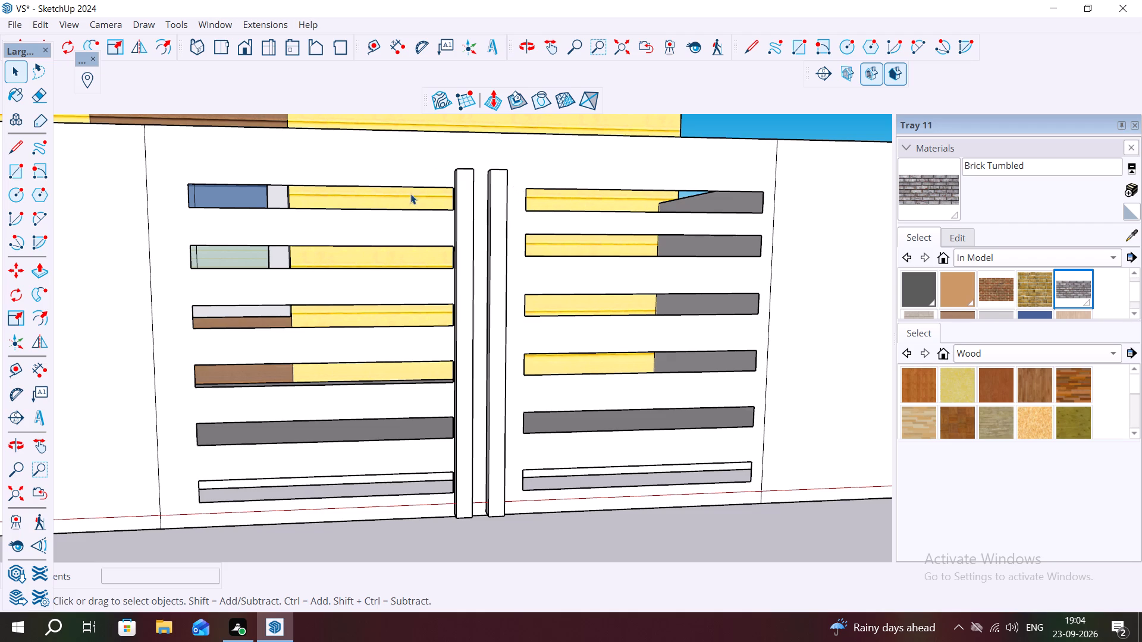
scroll(371, 198, "down", 3)
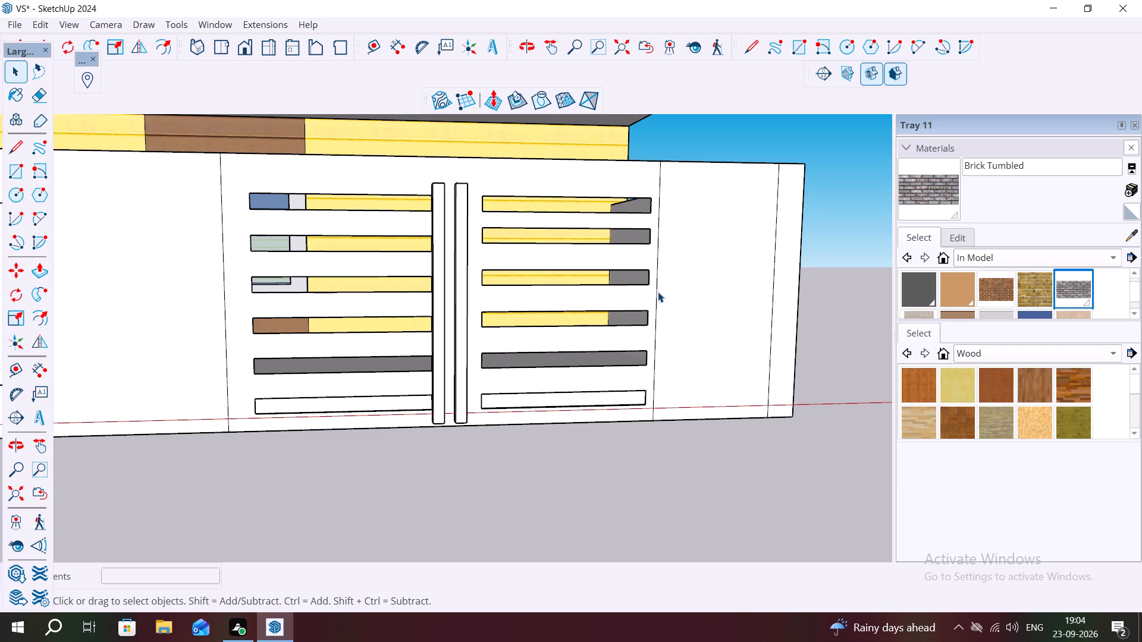
scroll(658, 298, "down", 3)
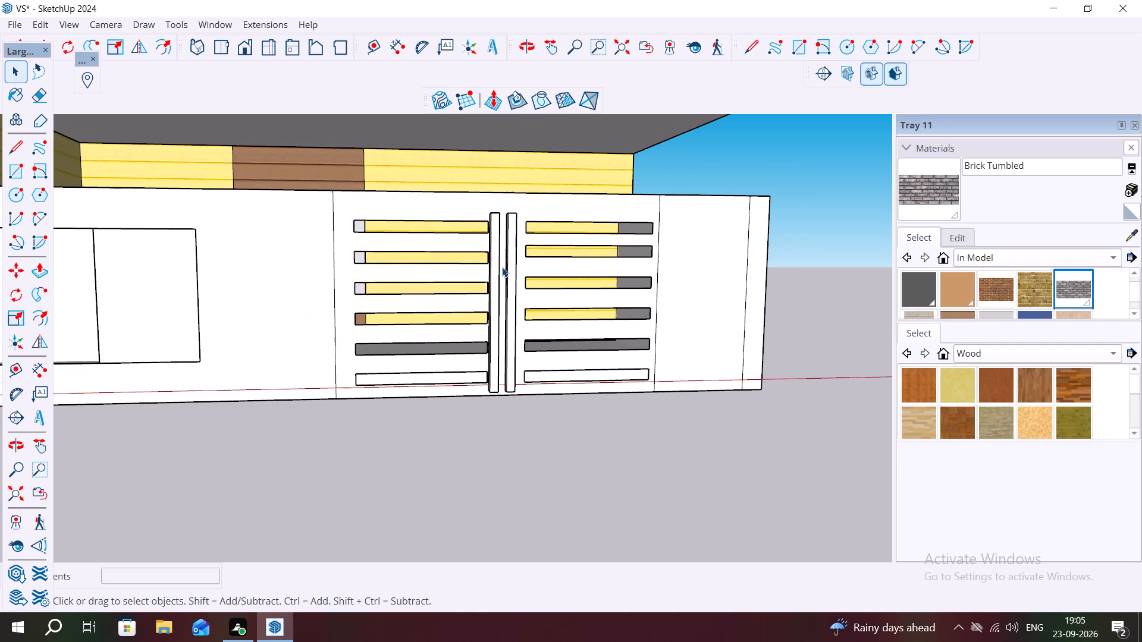
scroll(308, 248, "down", 6)
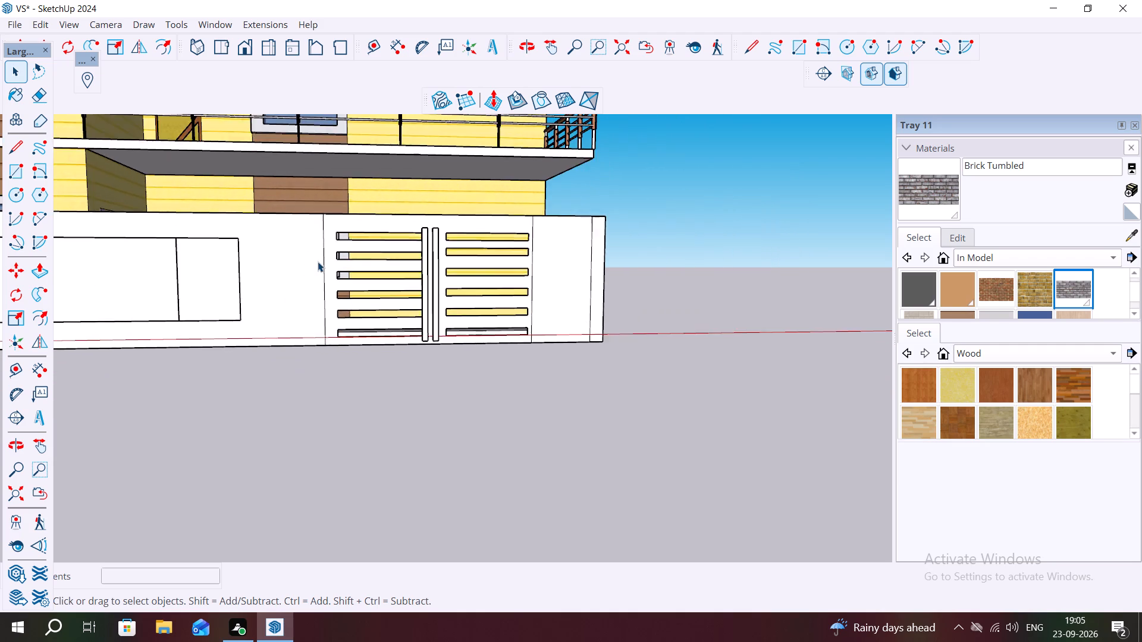
scroll(318, 262, "down", 5)
scroll(582, 284, "down", 3)
scroll(359, 263, "up", 2)
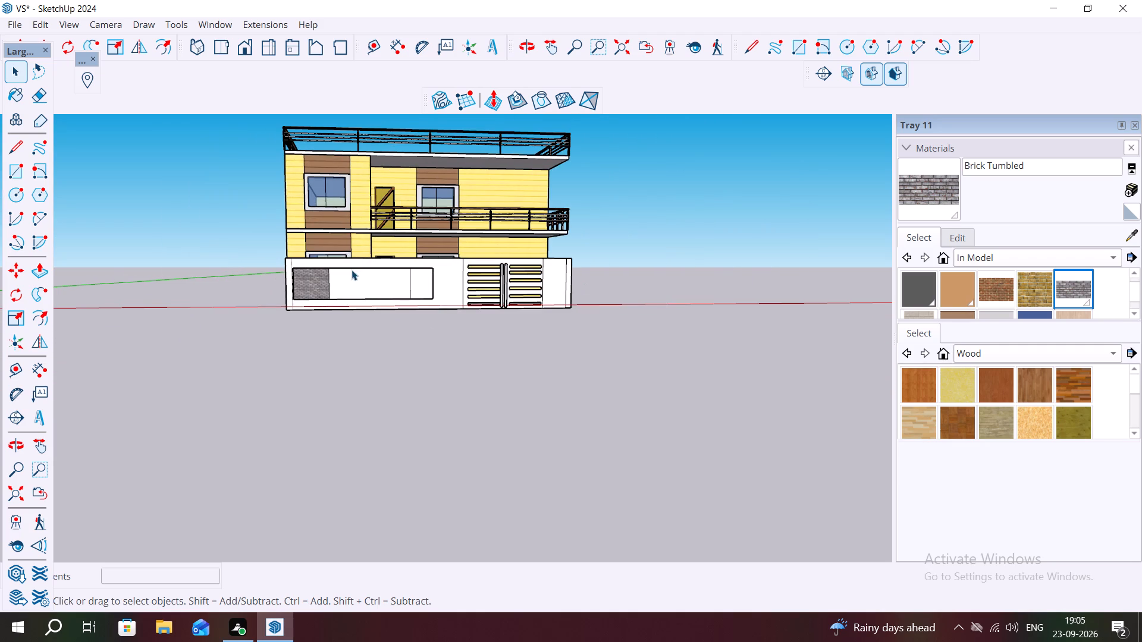
Open the house group that contains the porch wall and slotted panel for editing.
left_click(308, 278)
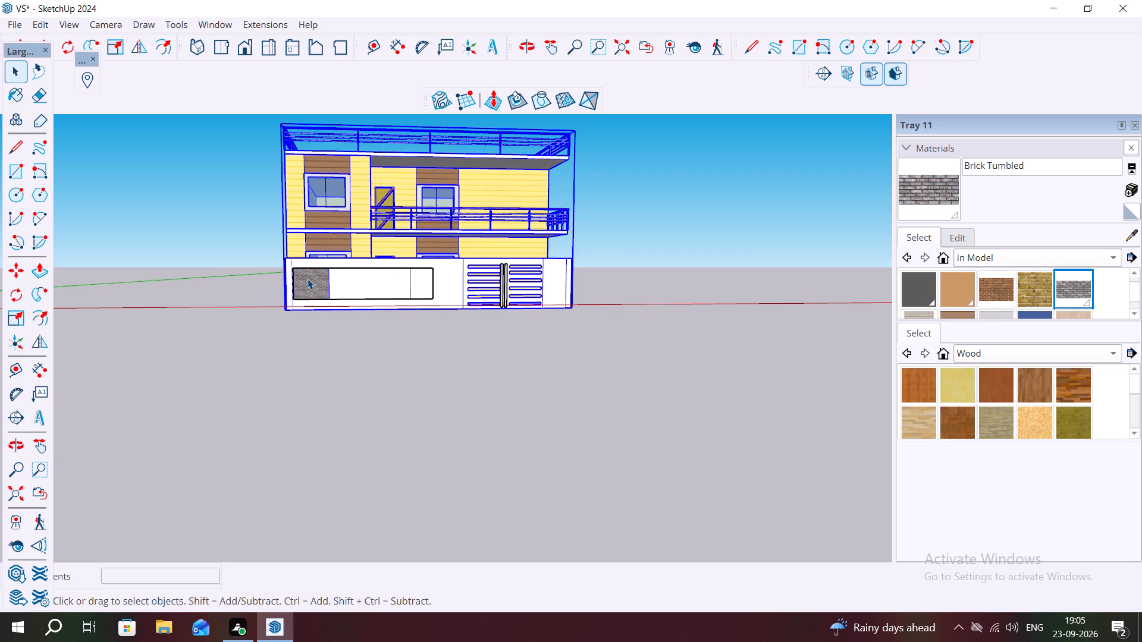
triple_click(309, 279)
triple_click(309, 279)
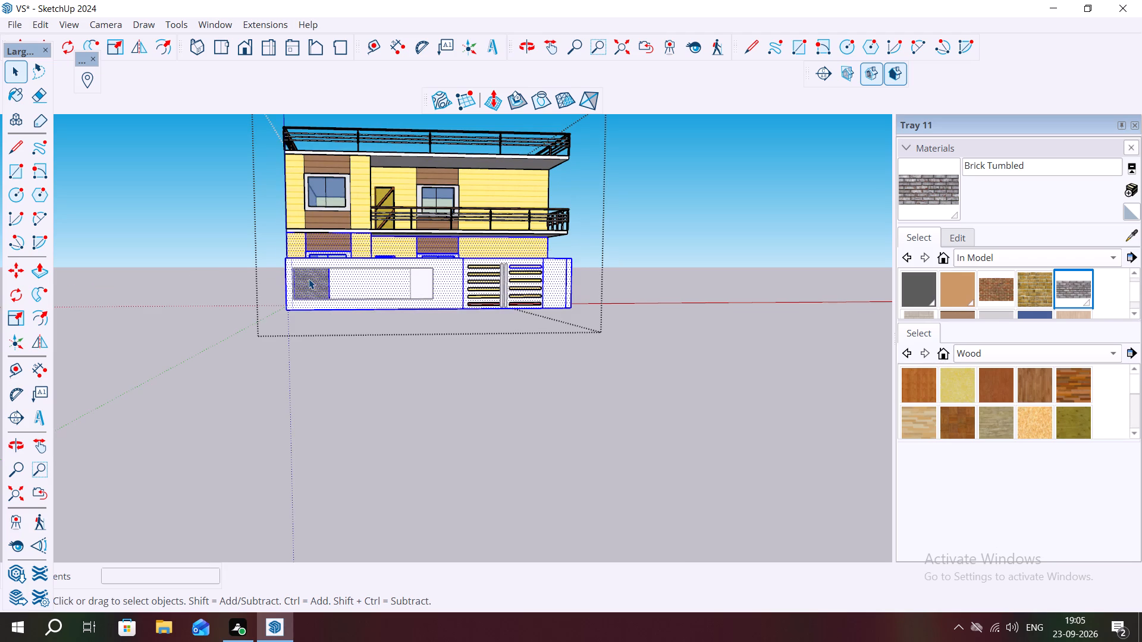
left_click(309, 279)
triple_click(309, 279)
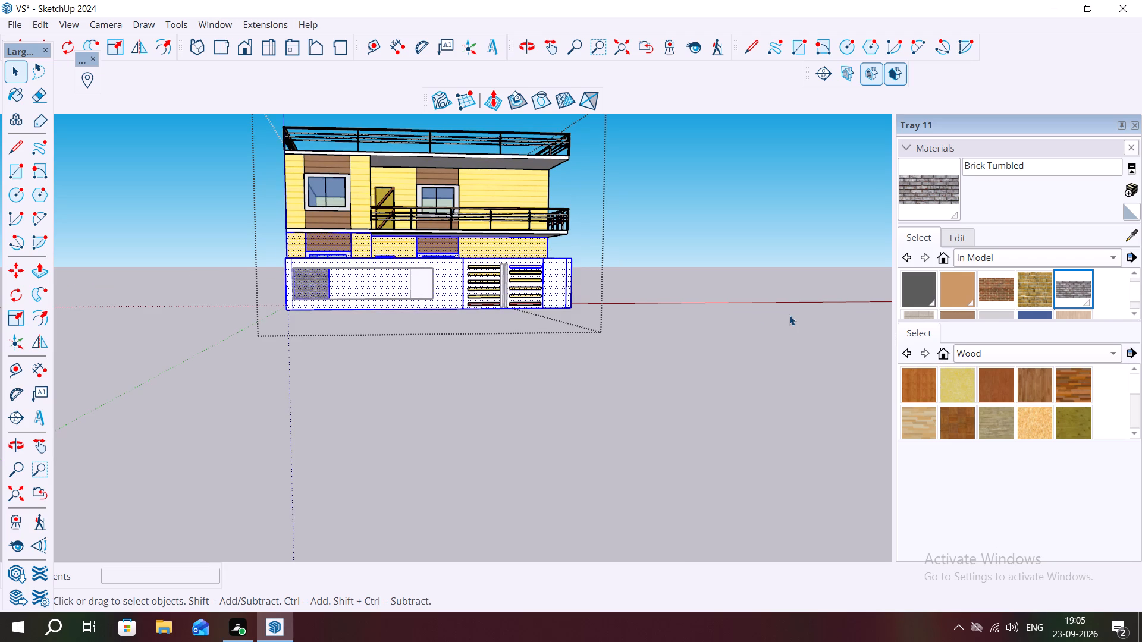
left_click(789, 315)
left_click(315, 274)
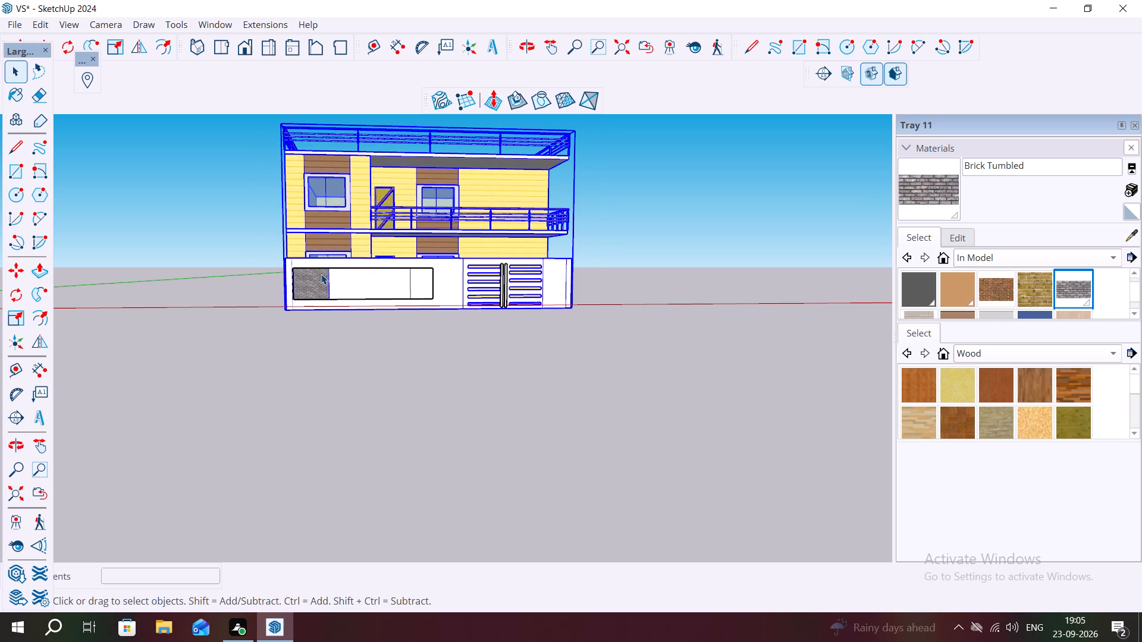
double_click(321, 274)
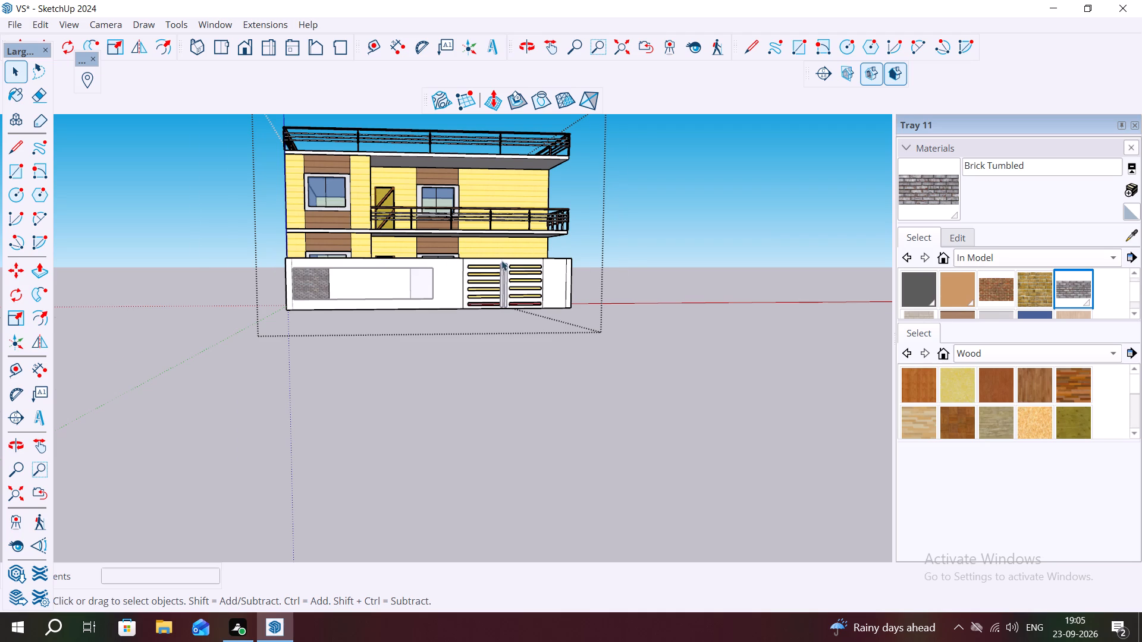
Close the six open slots in the slotted panel's left column with rectangles of 4' 6 5/8" by 4 3/4".
scroll(501, 260, "up", 11)
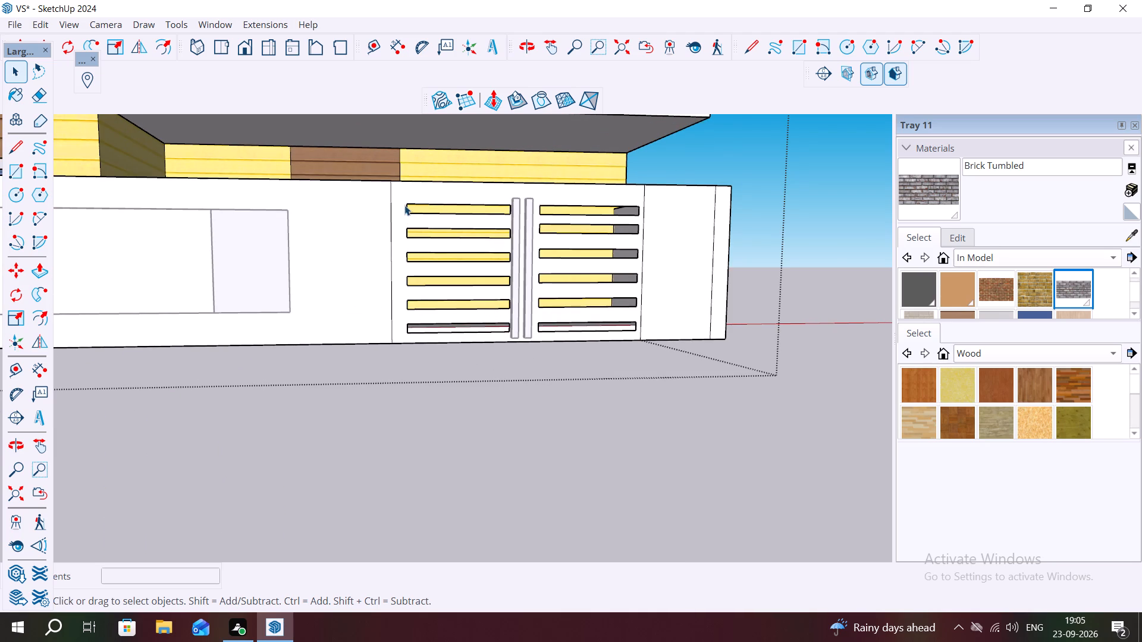
key("r")
scroll(404, 205, "up", 1)
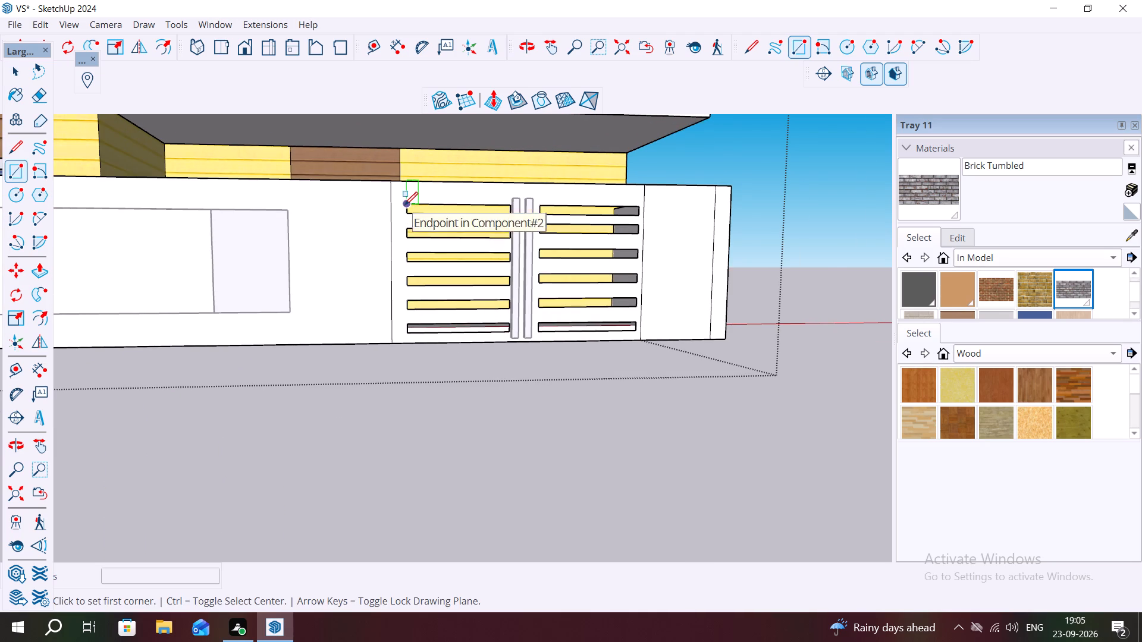
scroll(404, 205, "up", 6)
left_click(405, 197)
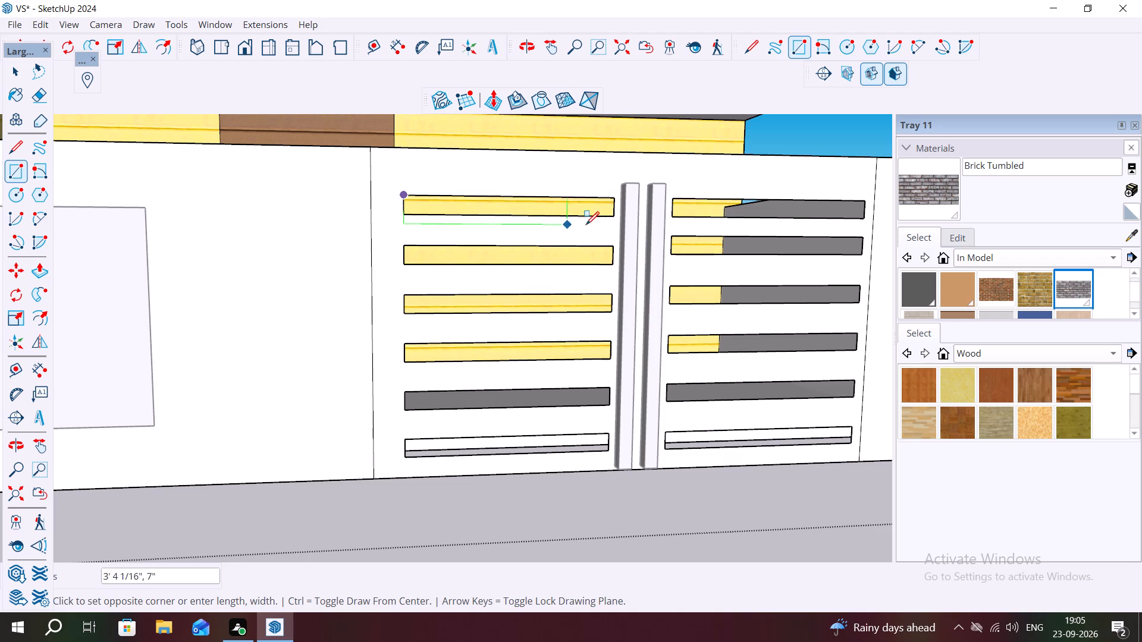
left_click(615, 219)
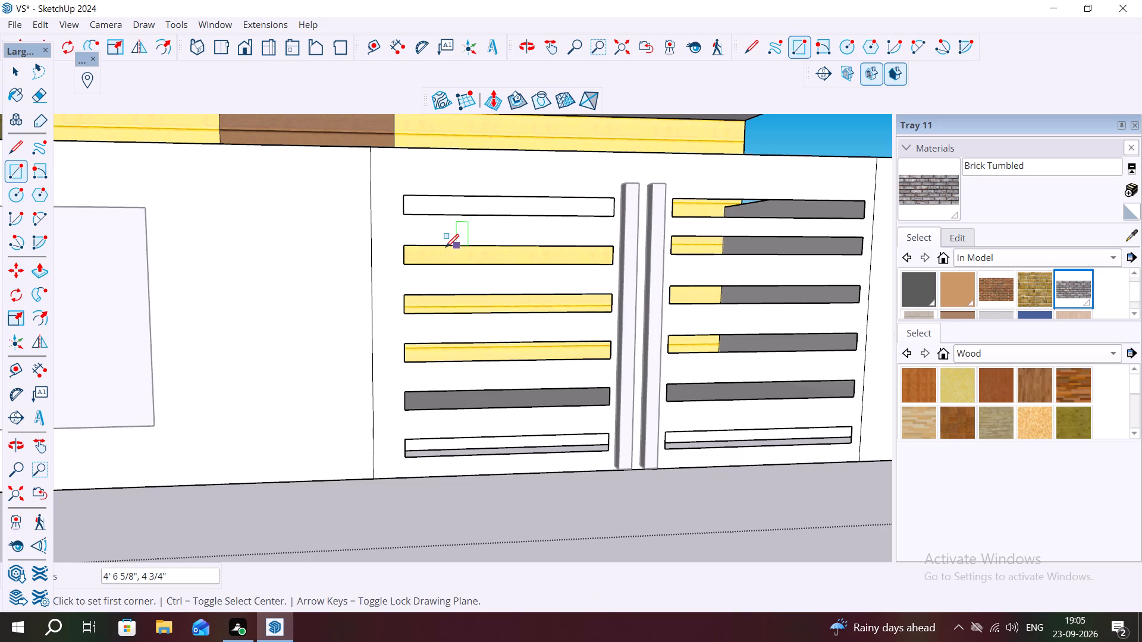
left_click(408, 248)
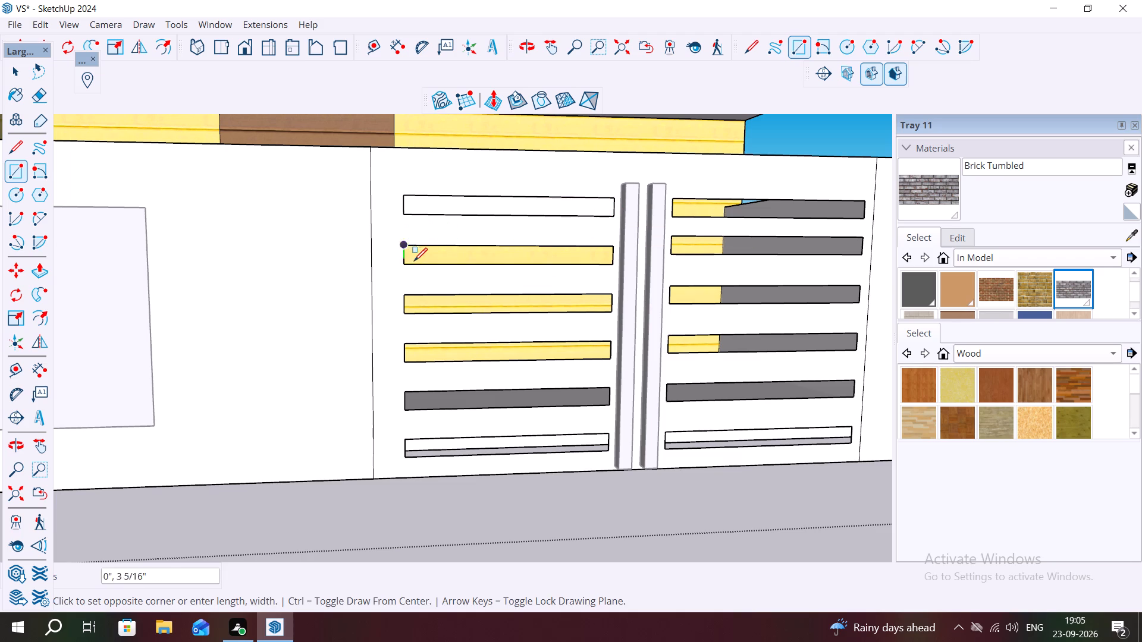
left_click(608, 263)
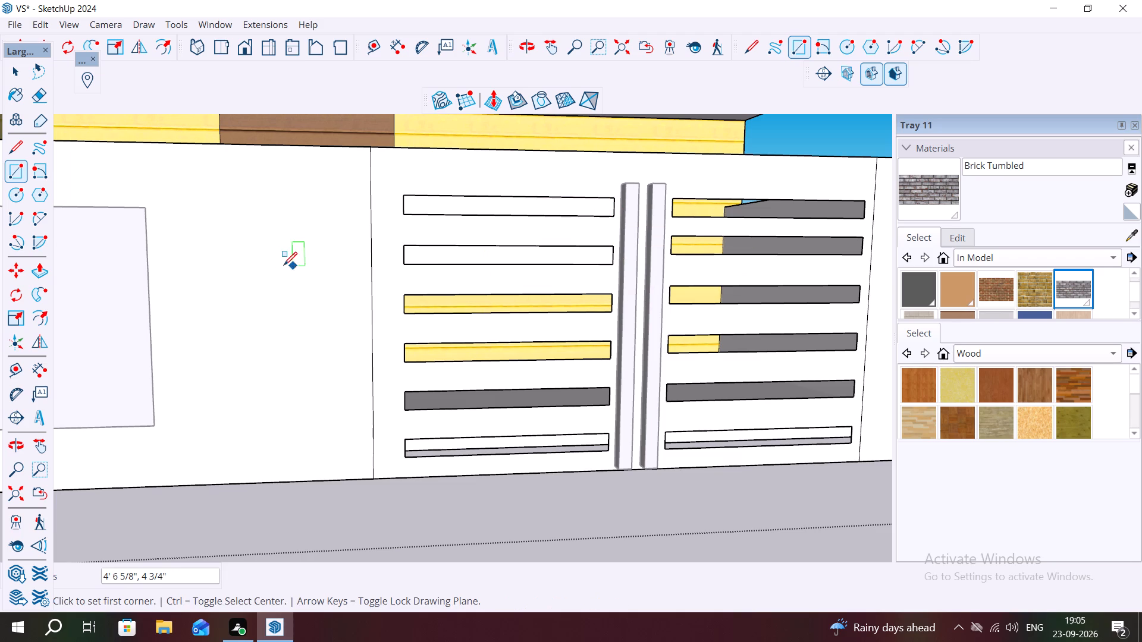
left_click(408, 292)
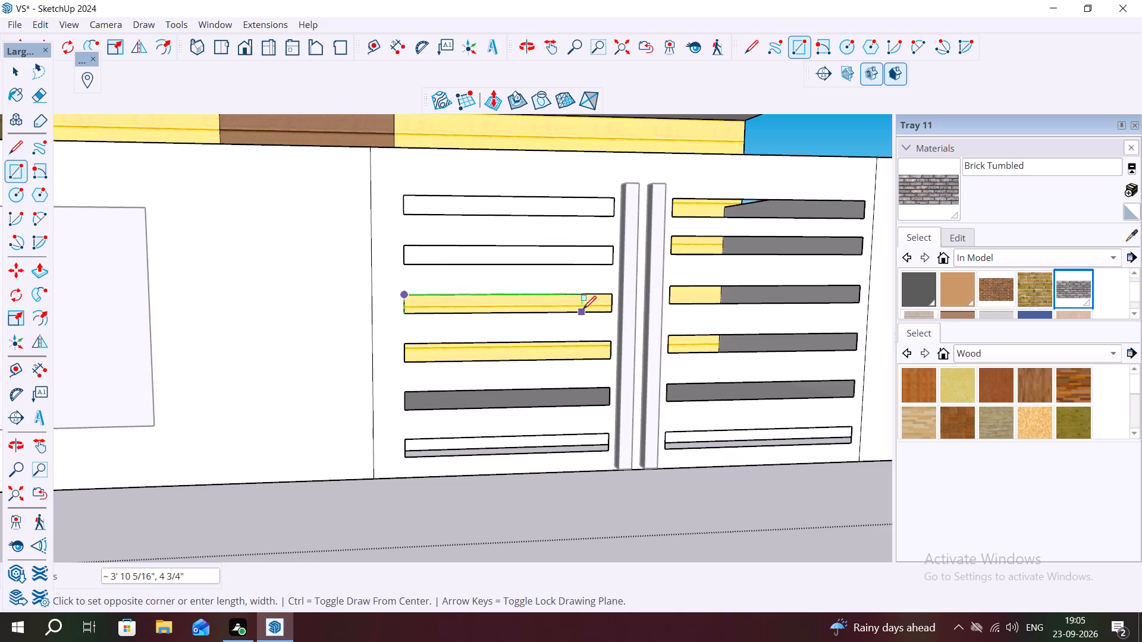
left_click(605, 310)
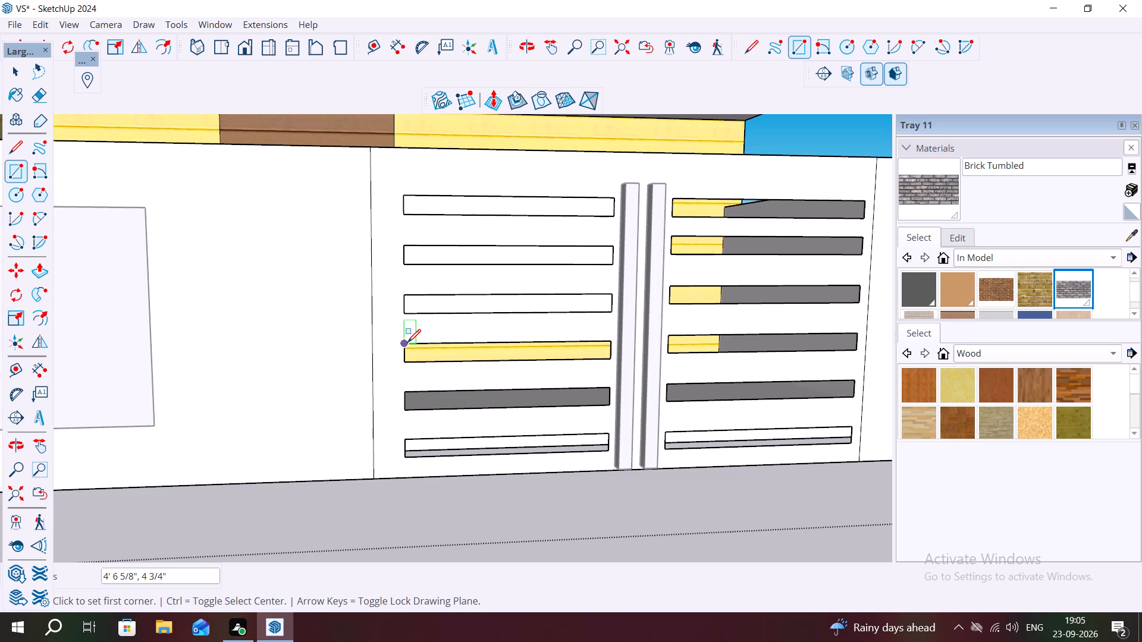
left_click(408, 341)
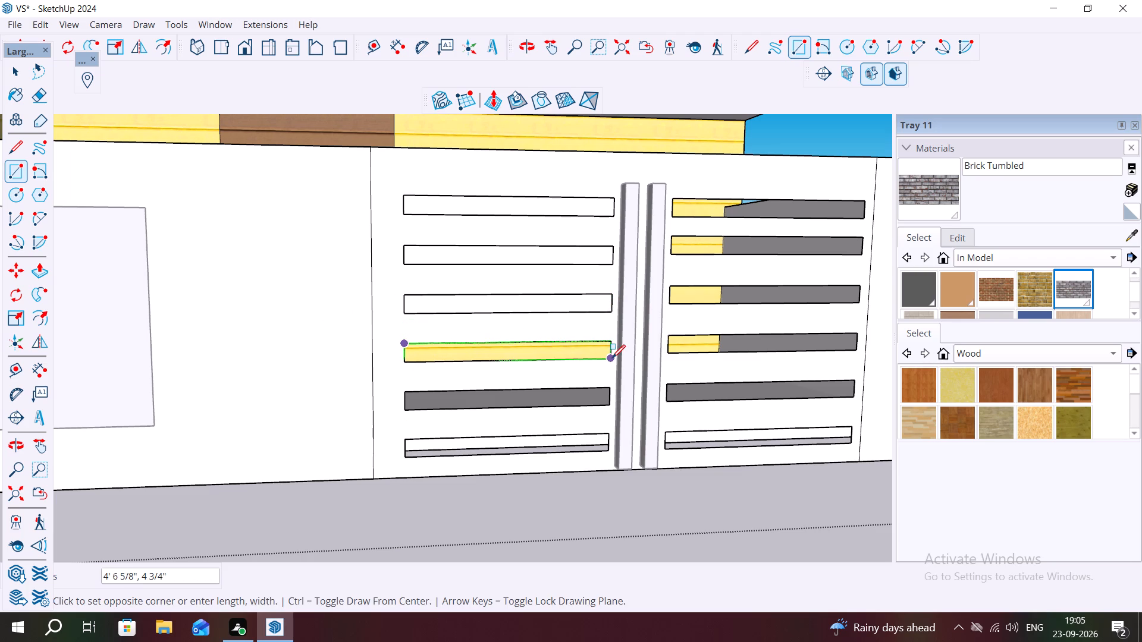
left_click(612, 358)
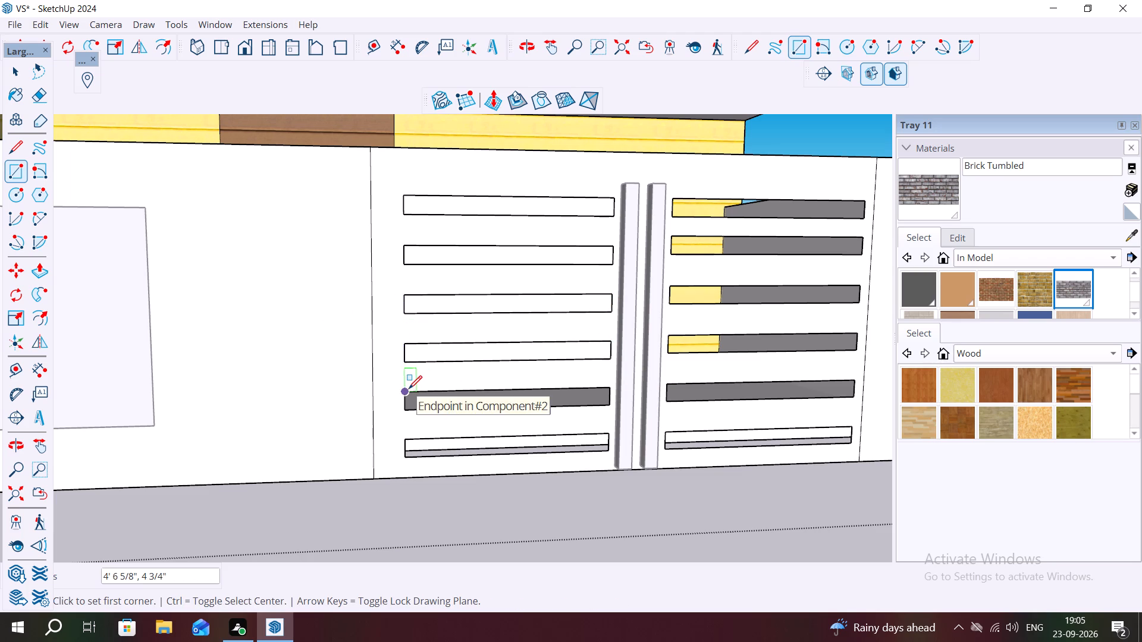
left_click(404, 391)
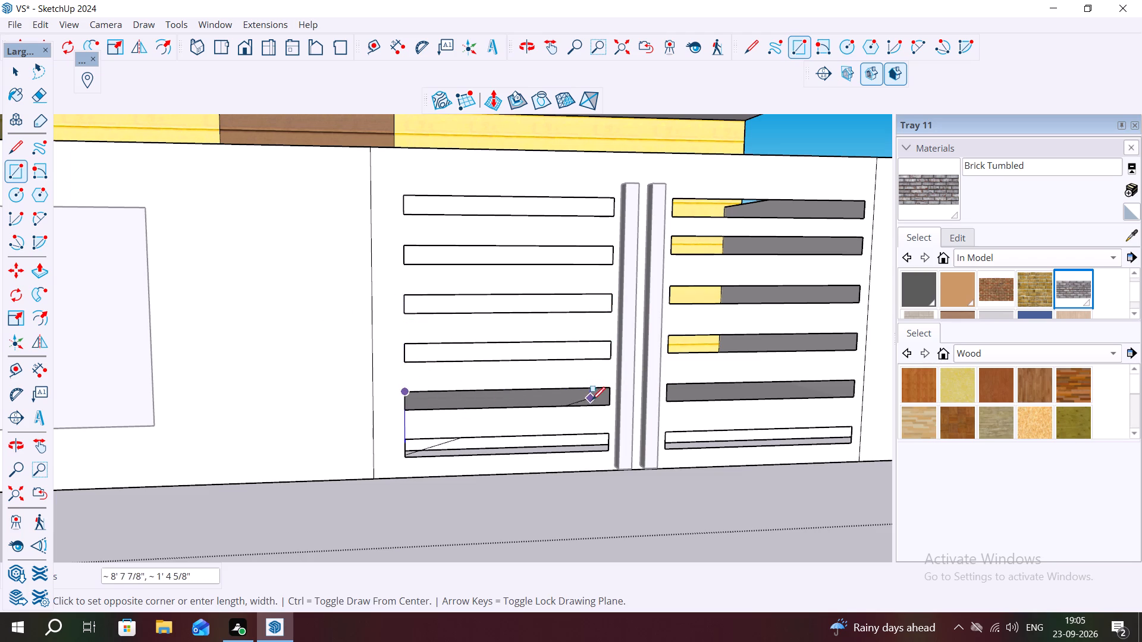
left_click(611, 402)
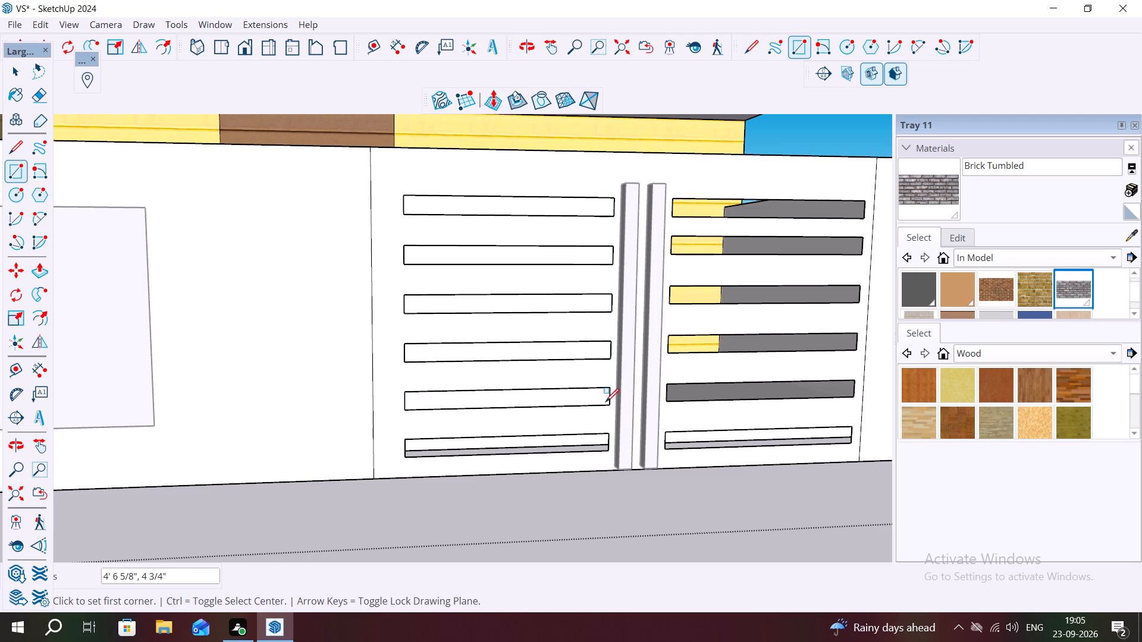
left_click(408, 441)
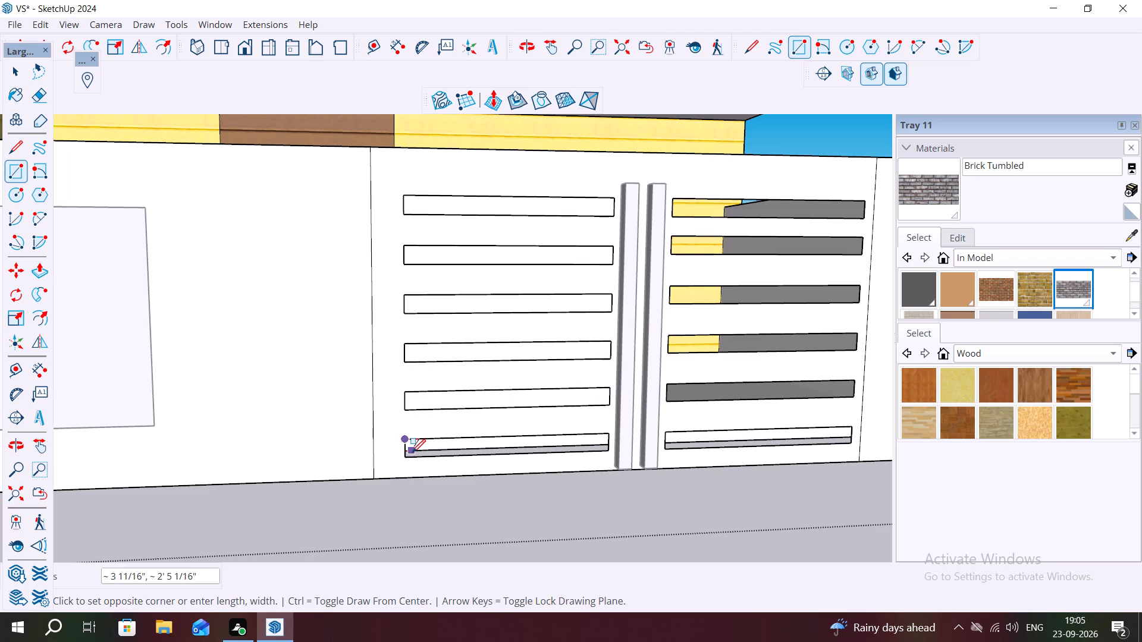
left_click(608, 450)
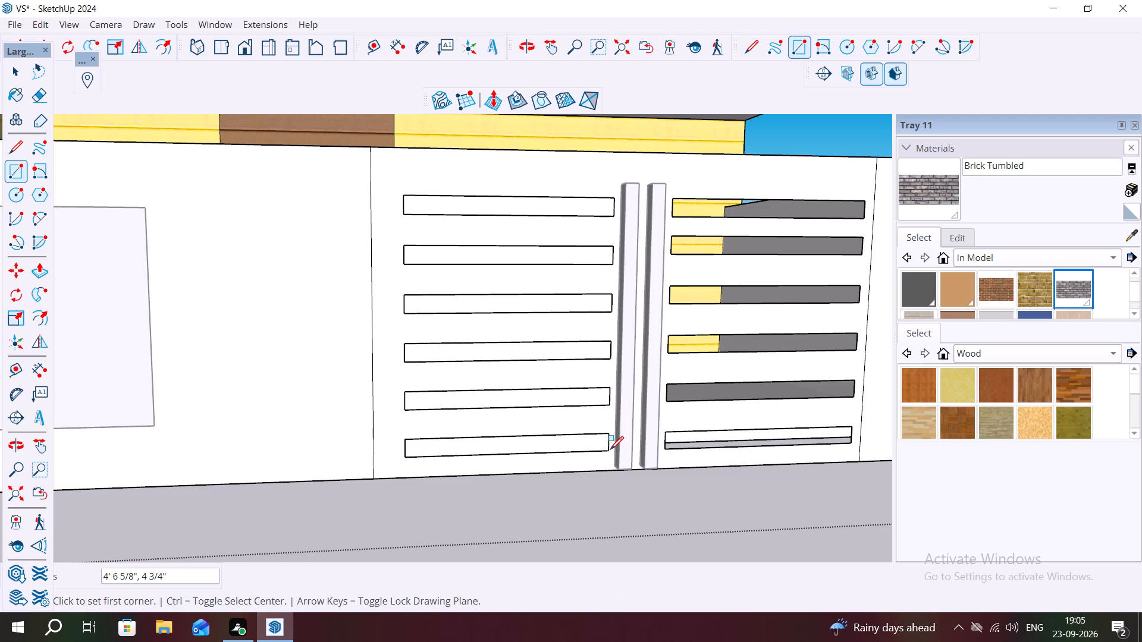
Close the six open slots in the slotted panel's right column with rectangles of 4' 6 5/8" by 4 3/4".
left_click(668, 431)
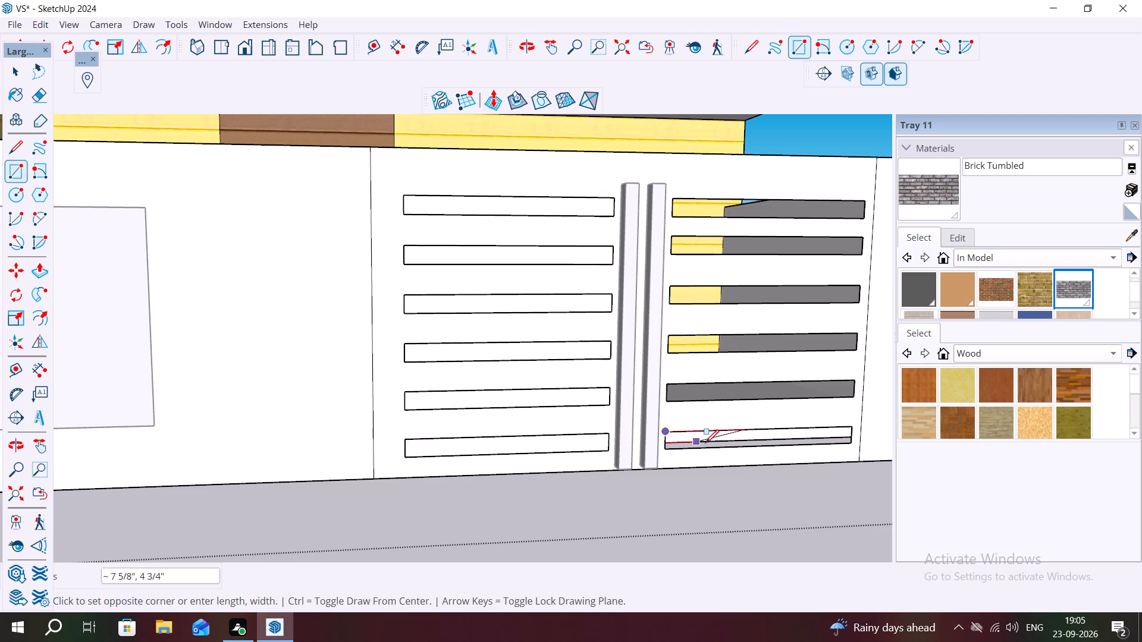
left_click(850, 439)
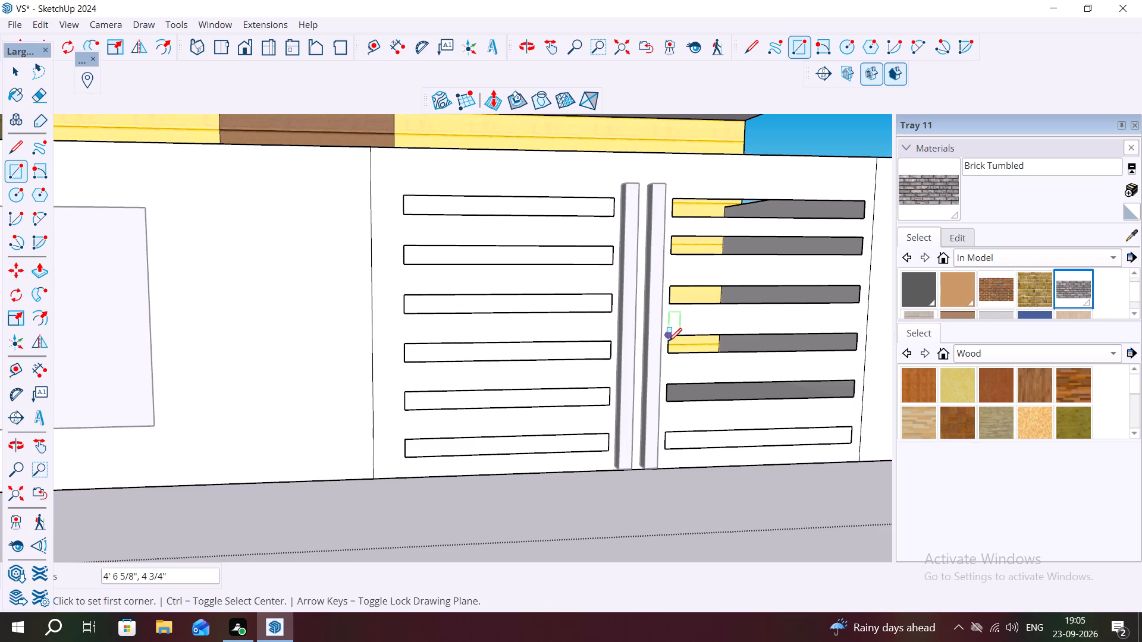
left_click(669, 339)
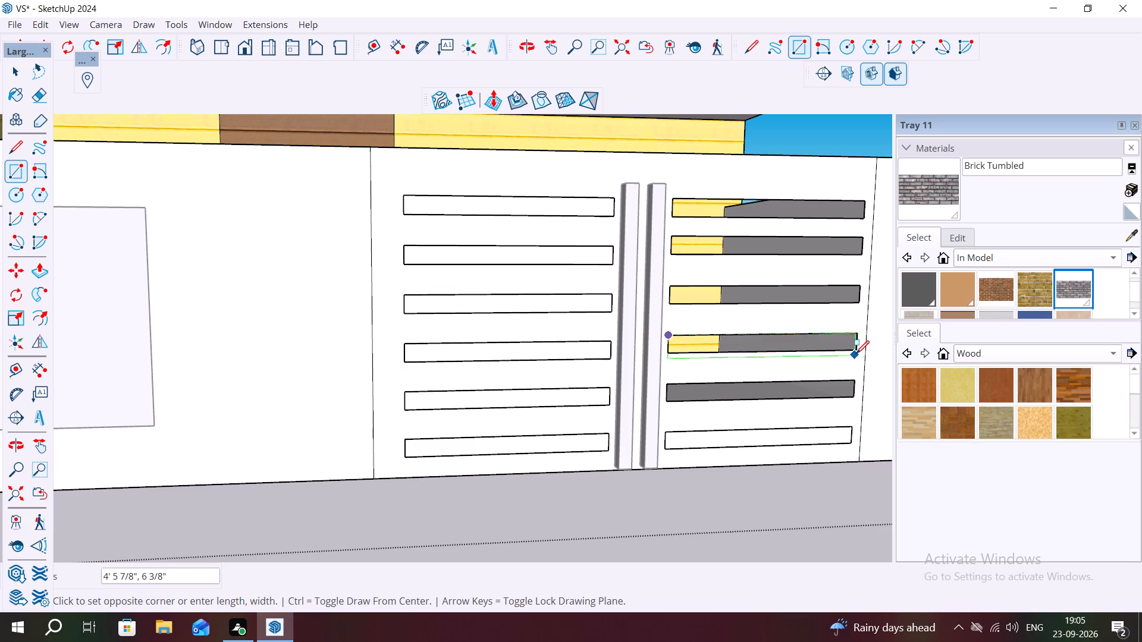
left_click(857, 350)
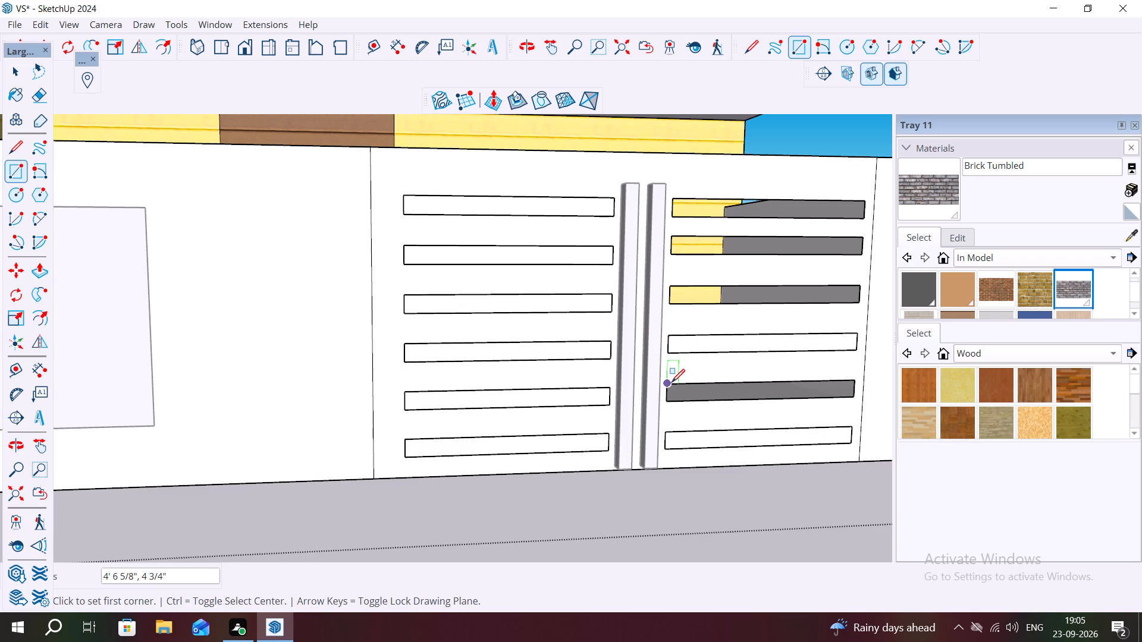
left_click(669, 384)
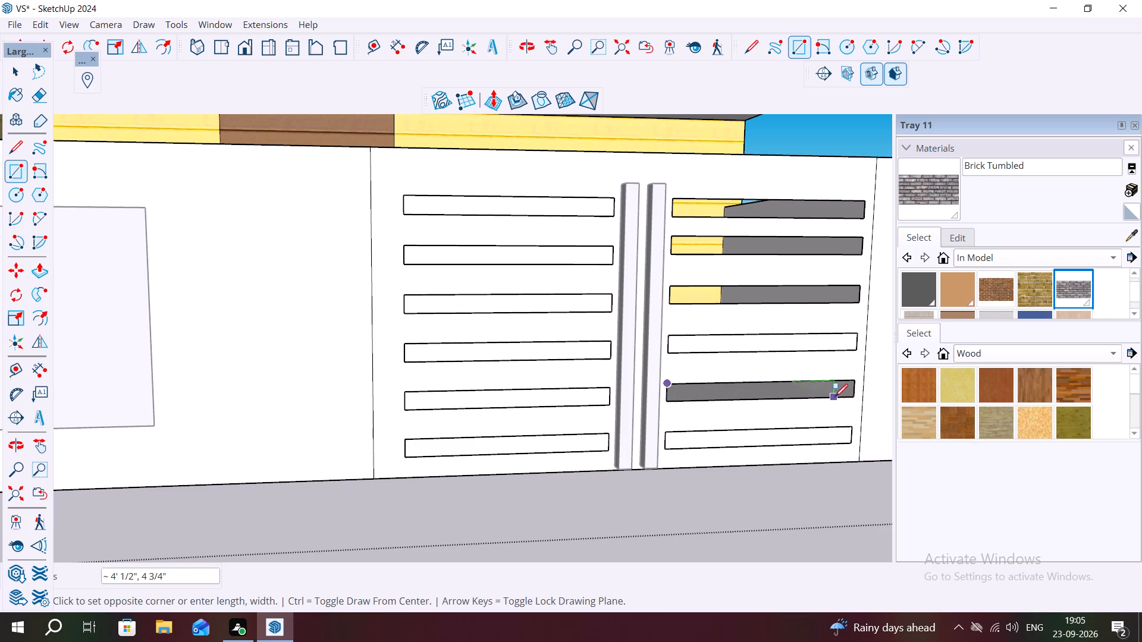
left_click(853, 394)
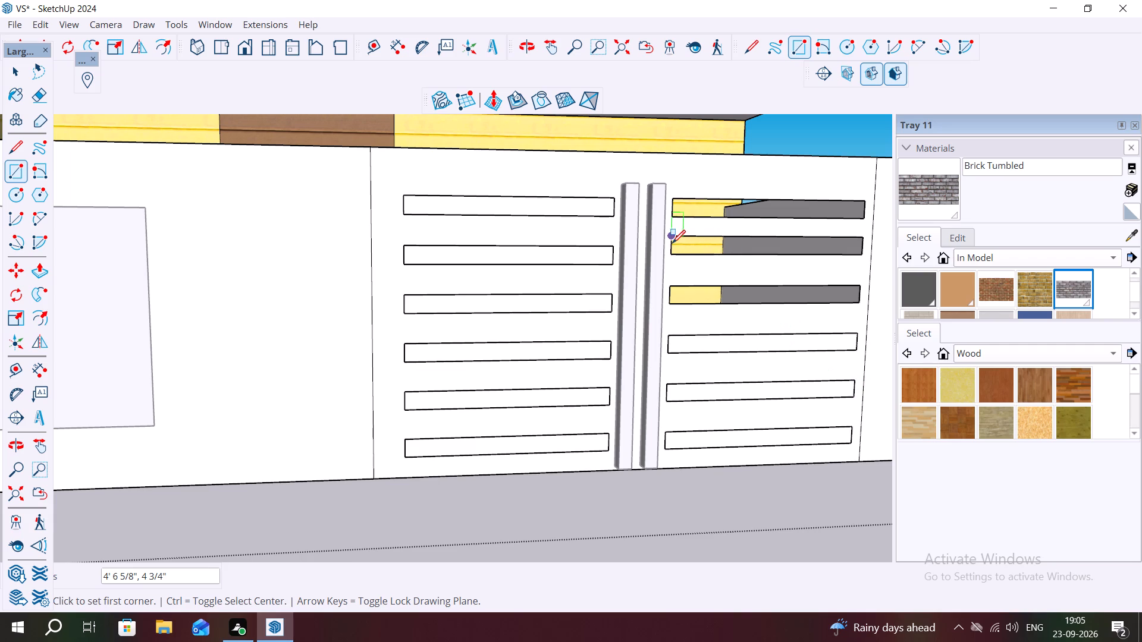
left_click(673, 236)
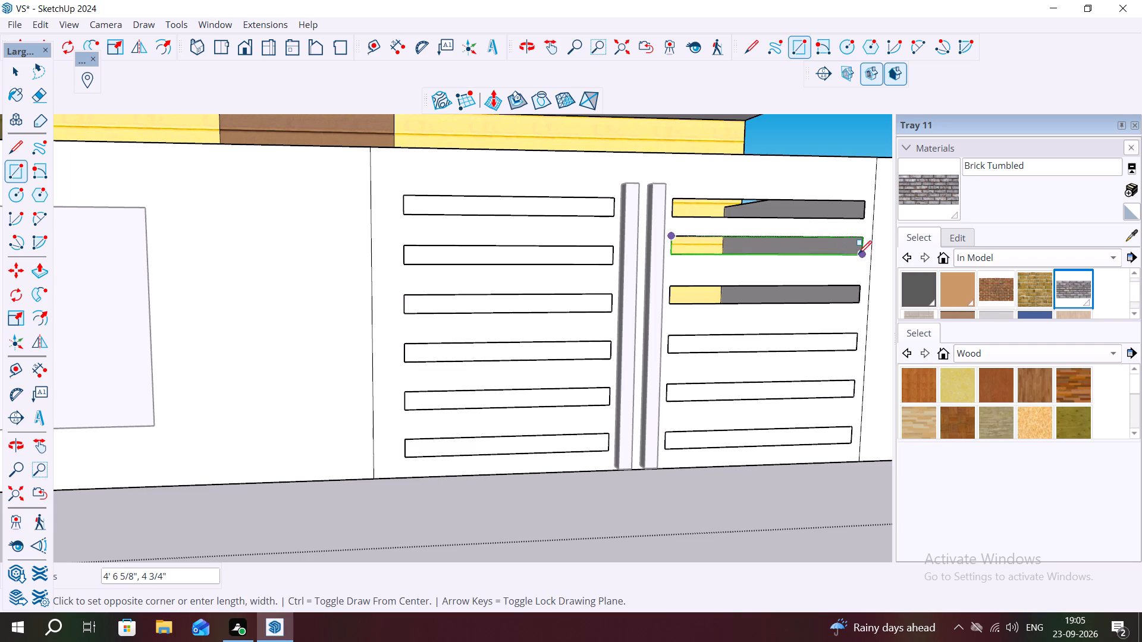
left_click(862, 253)
left_click(670, 289)
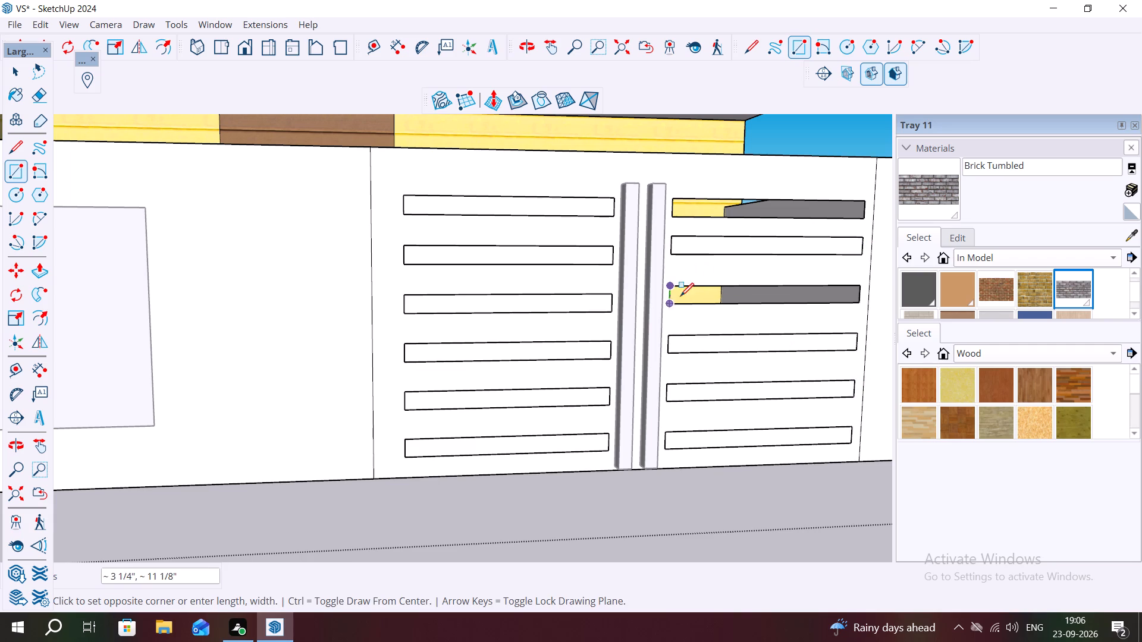
left_click(859, 302)
left_click(674, 200)
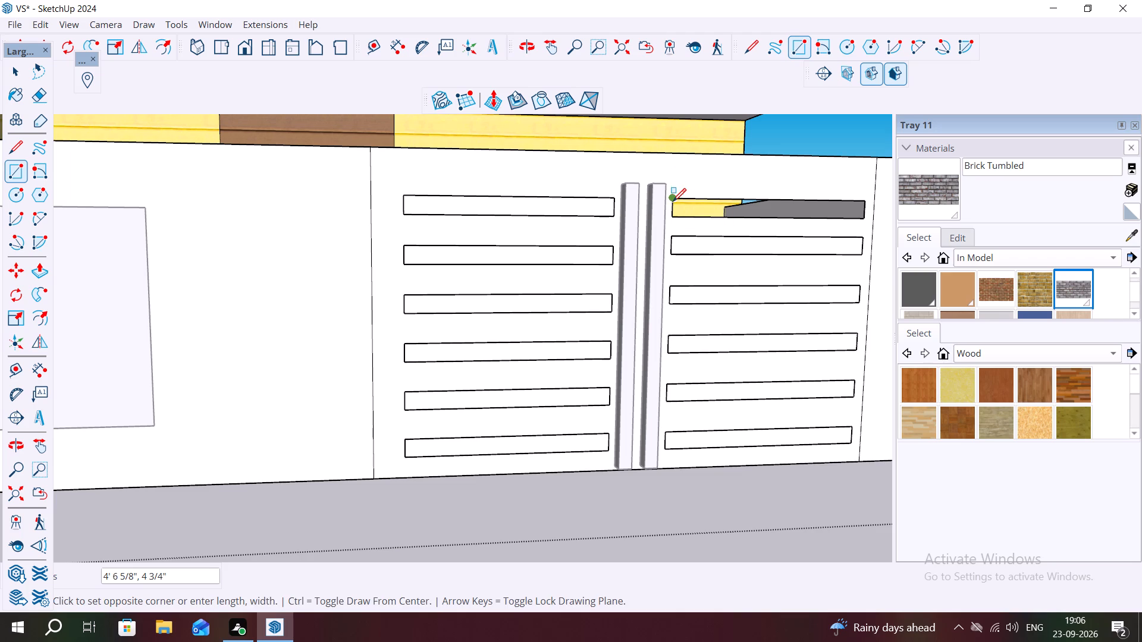
left_click(868, 215)
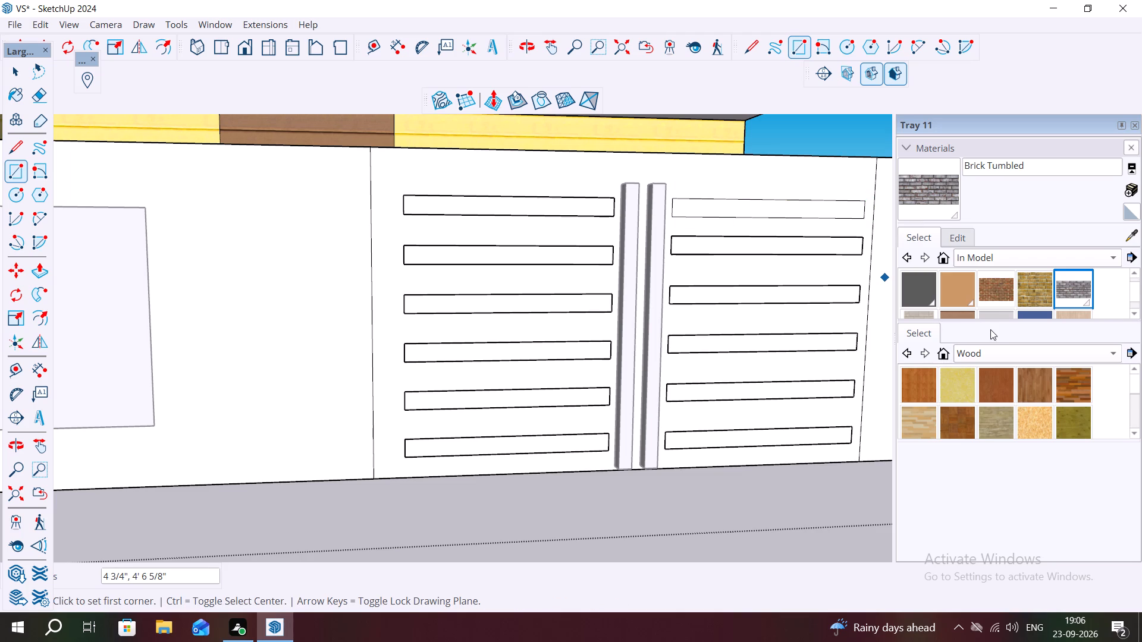
Paint the slotted panel's main face around the strips with the in-model dark purple plank material named Material.
scroll(983, 342, "down", 4)
scroll(975, 294, "up", 1)
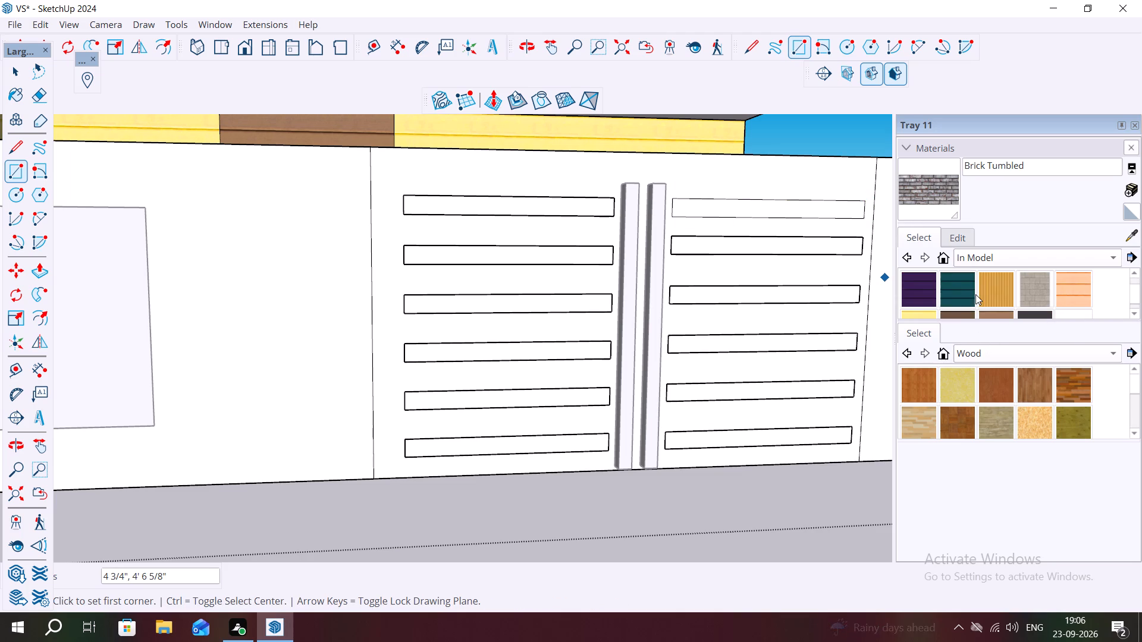
left_click(931, 285)
left_click(787, 274)
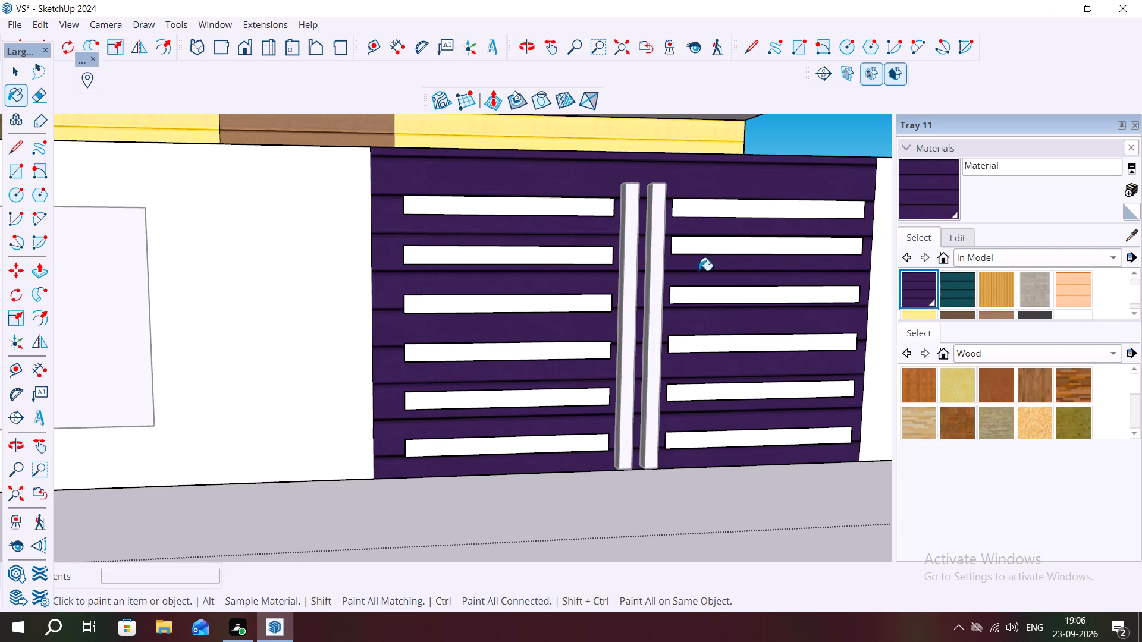
key("Escape")
key("space")
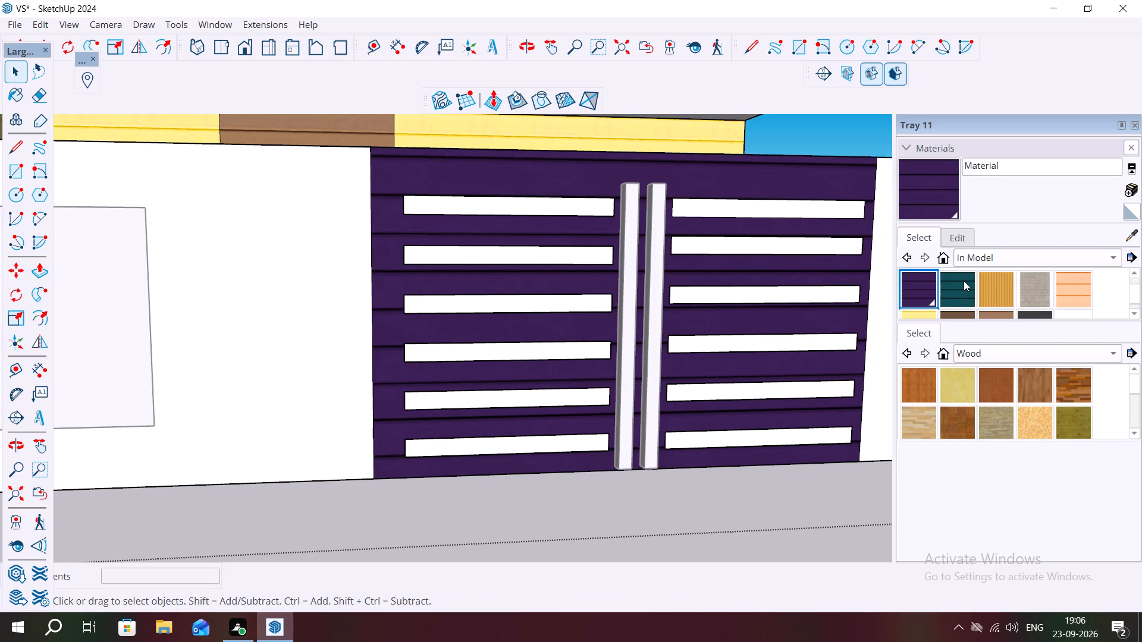
Paint all twelve strips in both columns of the panel with the in-model teal plank material Material1.
left_click(964, 281)
left_click(790, 246)
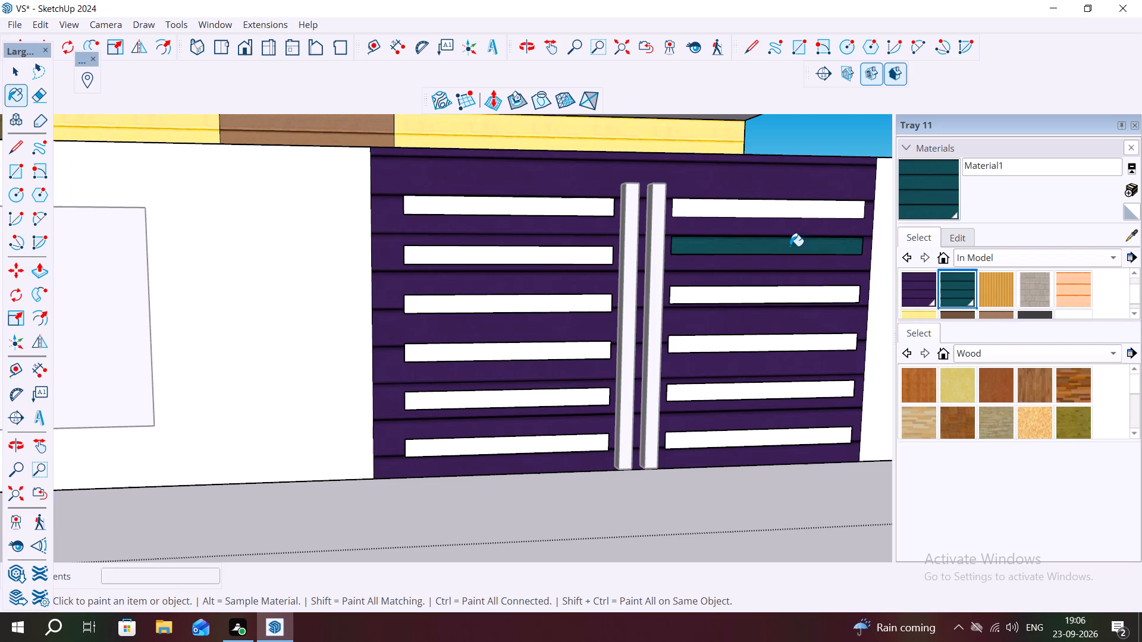
left_click(785, 212)
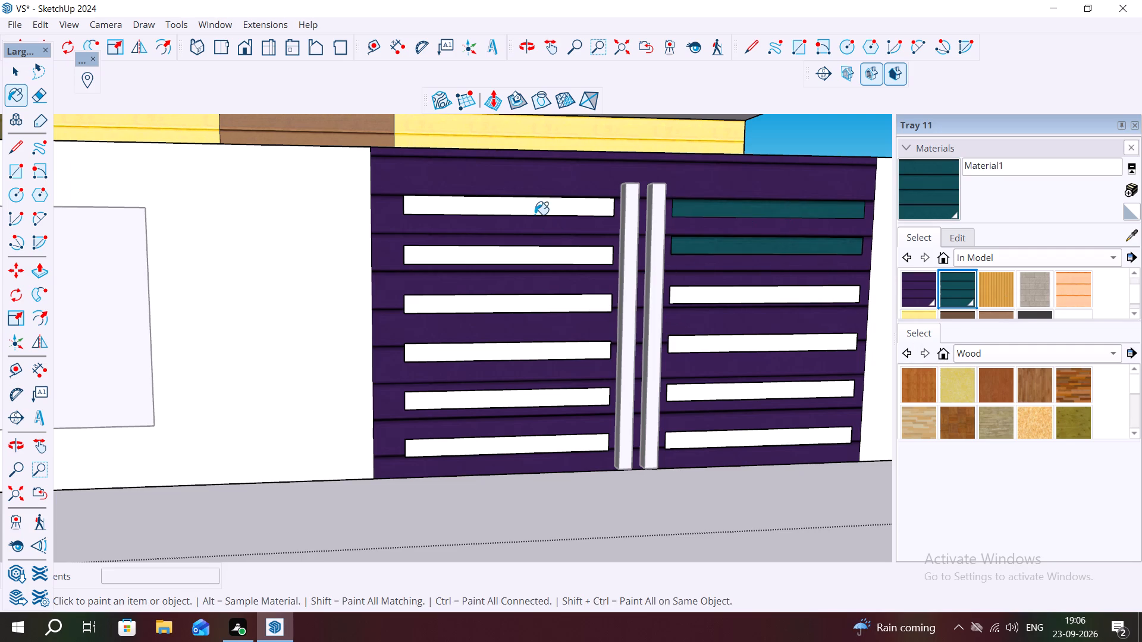
left_click(535, 215)
left_click(549, 256)
left_click(567, 307)
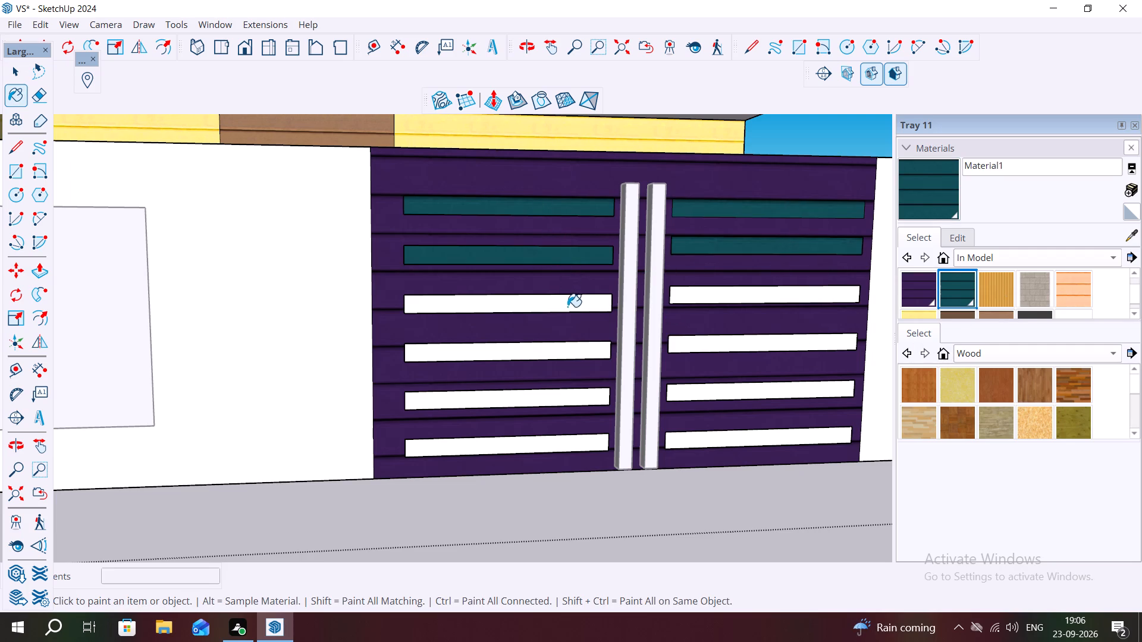
left_click(585, 345)
left_click(593, 401)
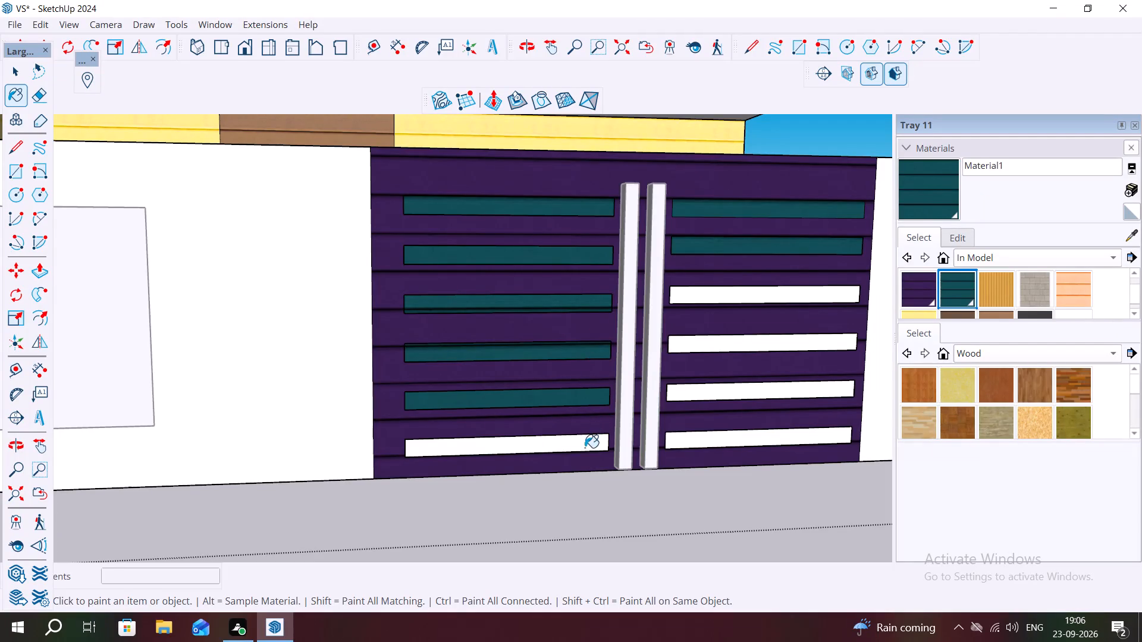
left_click(585, 448)
left_click(718, 436)
left_click(724, 396)
left_click(732, 347)
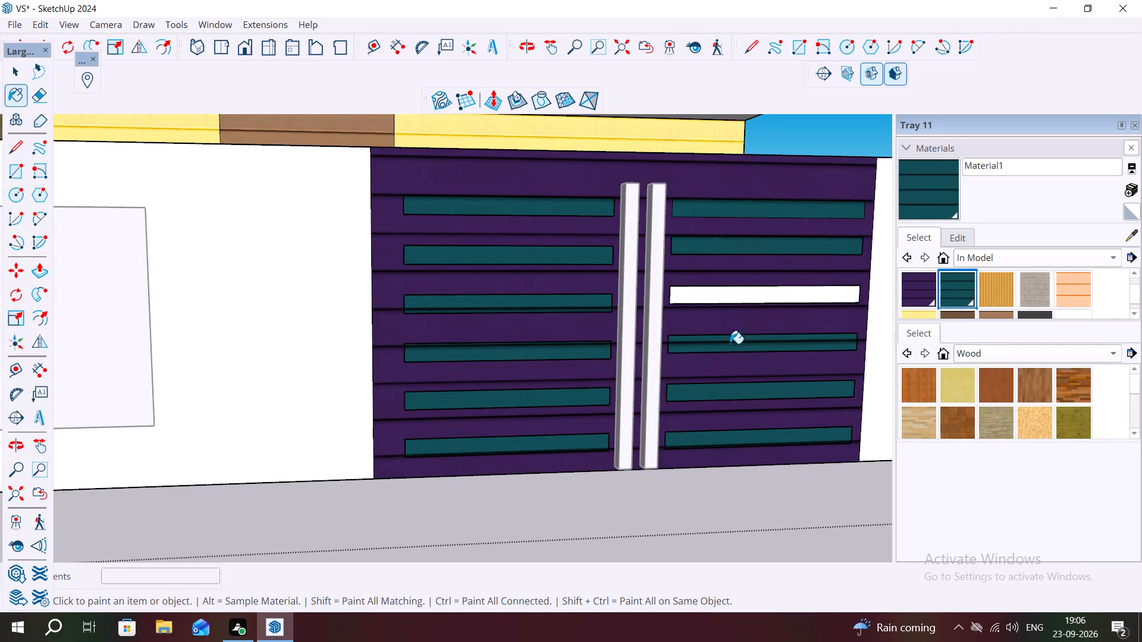
left_click(767, 300)
key("Escape")
key("space")
Paint the panel's main face around the strips with the in-model dark brown material Teddy_Hair.
scroll(771, 462, "down", 2)
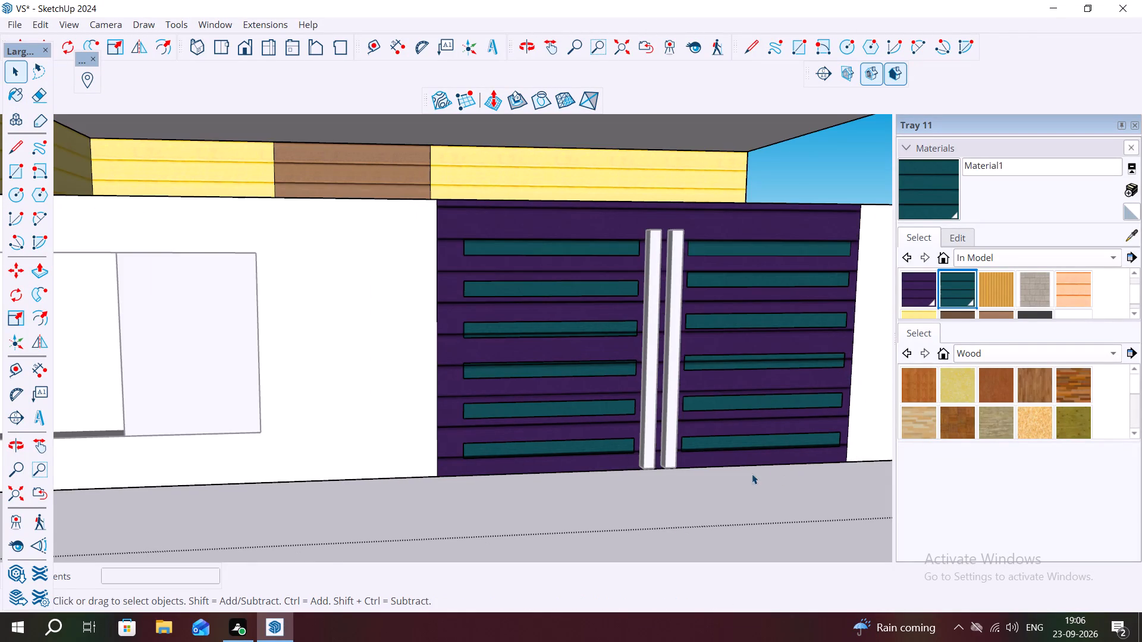
scroll(663, 504, "down", 3)
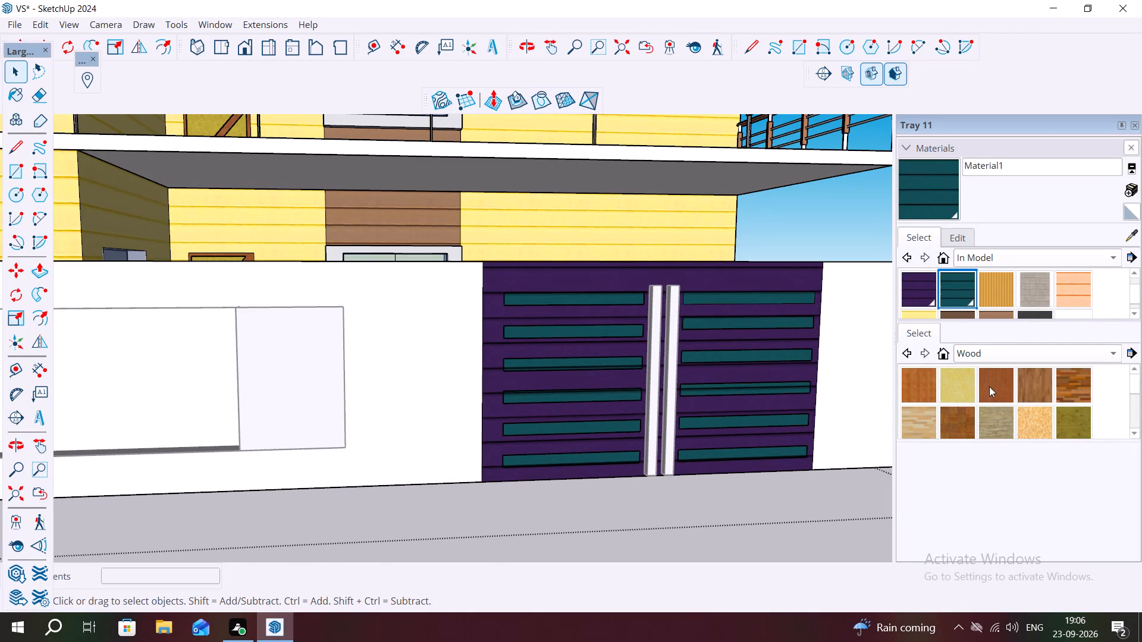
scroll(984, 382, "down", 1)
scroll(1011, 320, "down", 5)
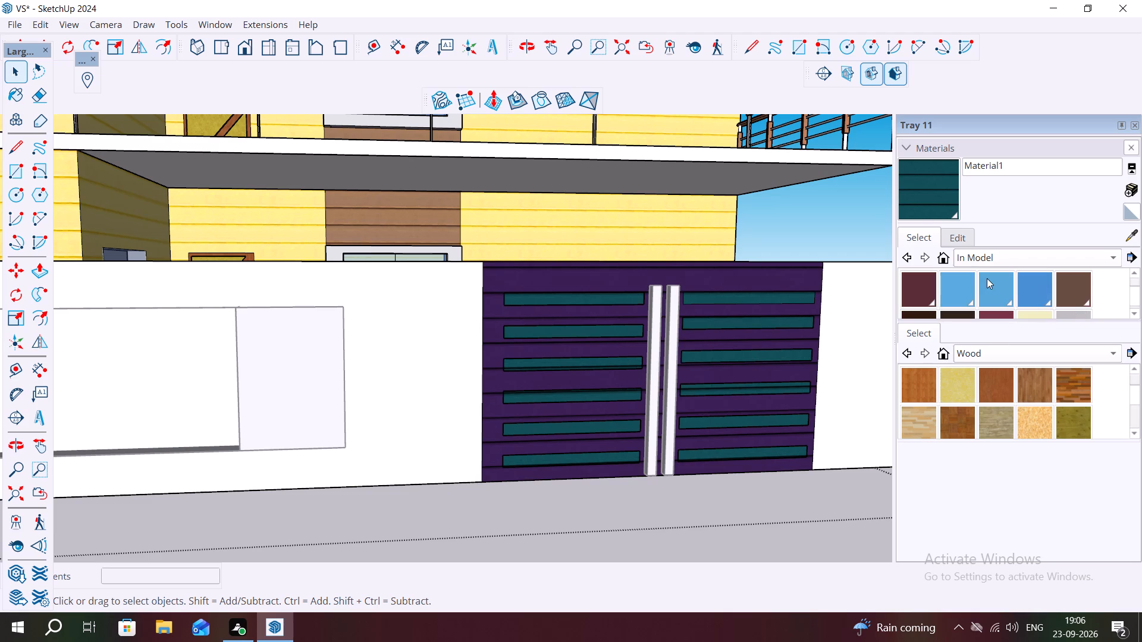
scroll(983, 279, "down", 2)
scroll(964, 289, "up", 1)
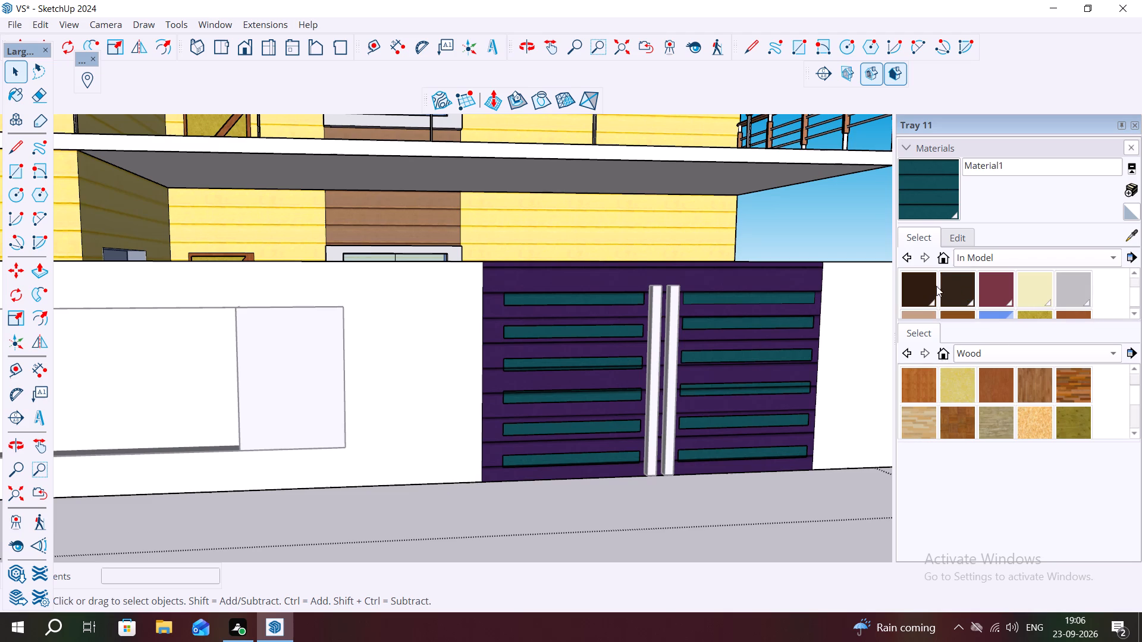
left_click(926, 285)
scroll(672, 295, "up", 4)
scroll(597, 319, "up", 1)
middle_click_drag(633, 309, 674, 326)
left_click(648, 306)
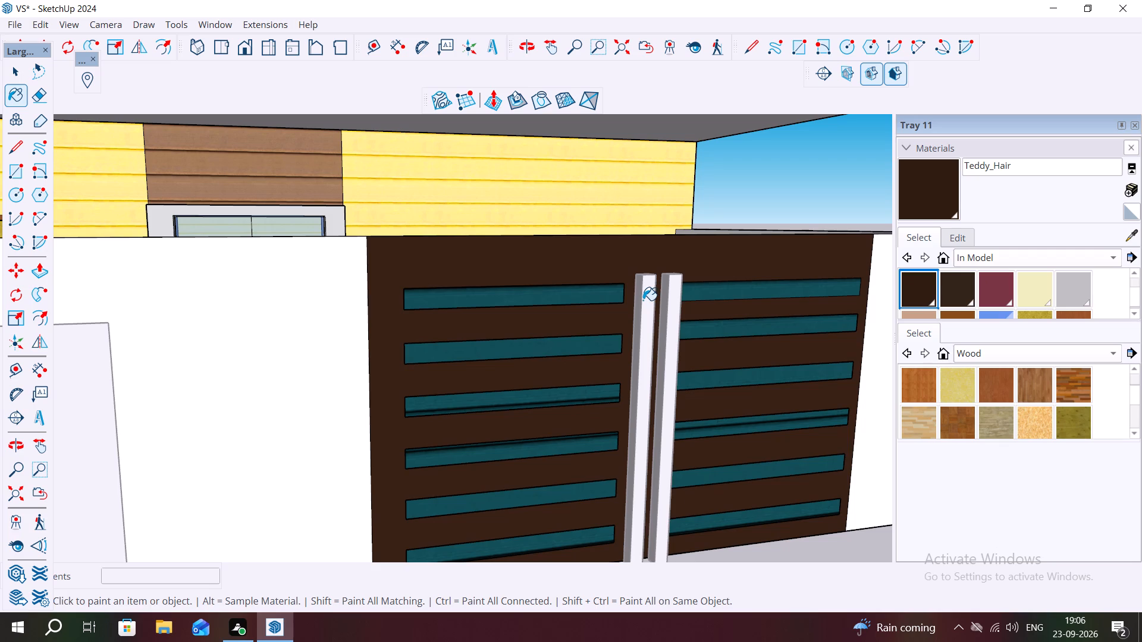
key("space")
Close the panel's editing context so the two raised central bars can be edited.
middle_click_drag(649, 288, 736, 328)
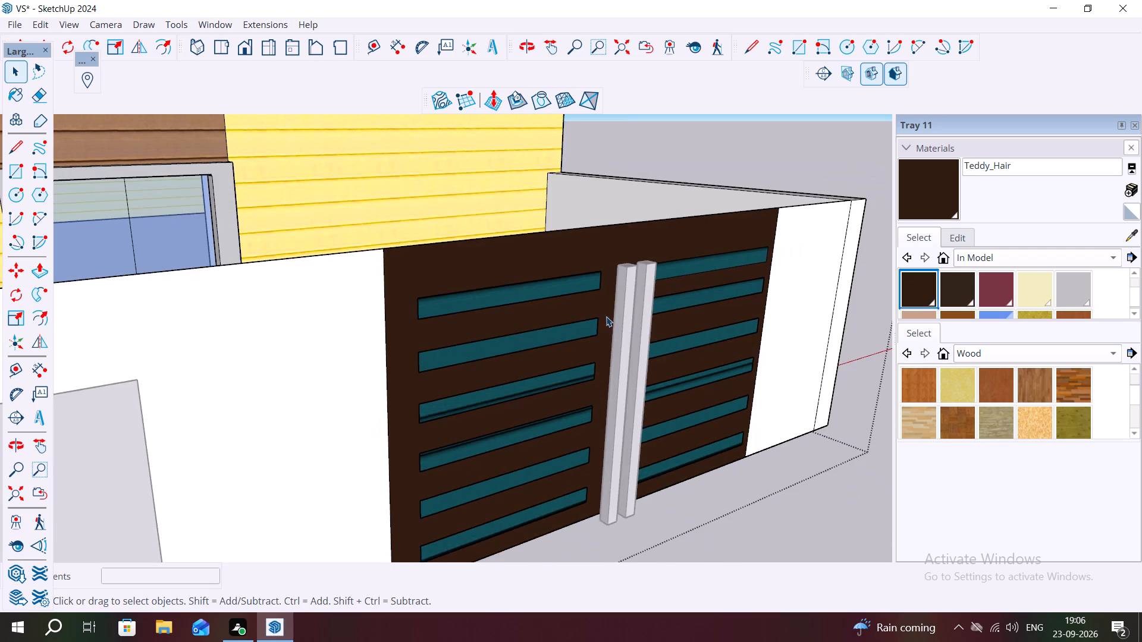
scroll(606, 314, "up", 7)
left_click(647, 322)
scroll(673, 313, "down", 3)
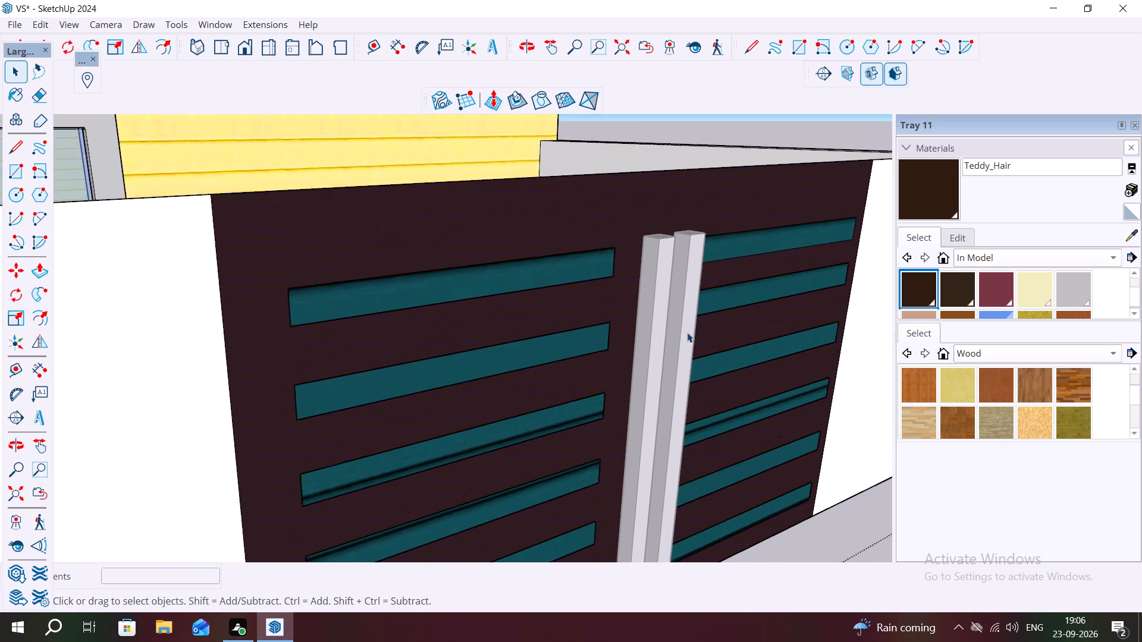
scroll(687, 332, "down", 5)
left_click(778, 441)
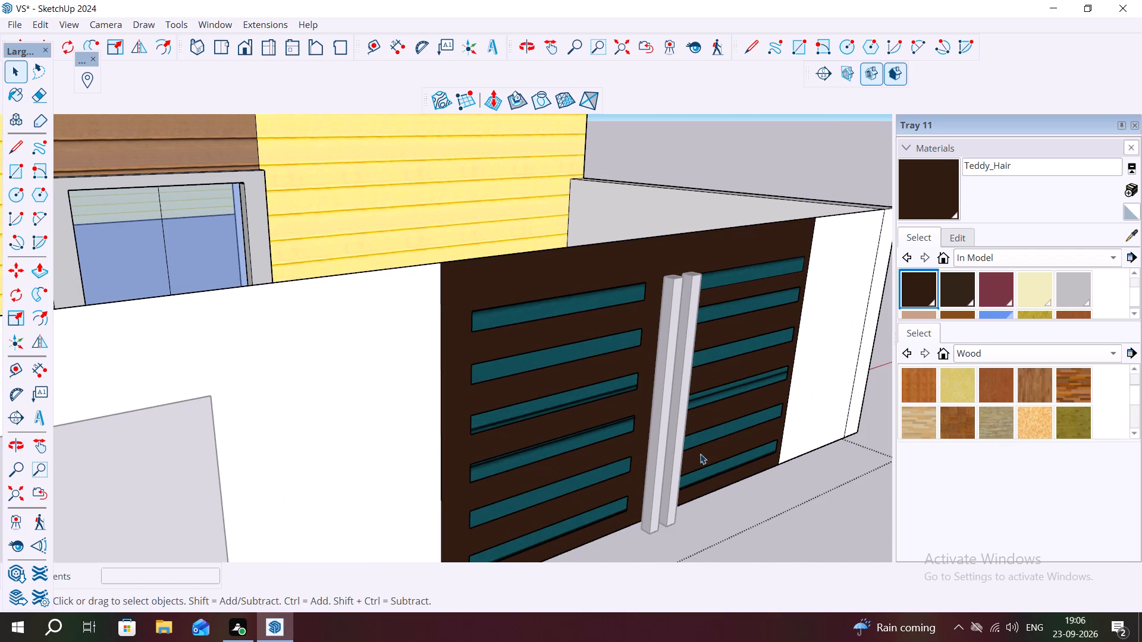
left_click(733, 481)
left_click(817, 507)
left_click(827, 516)
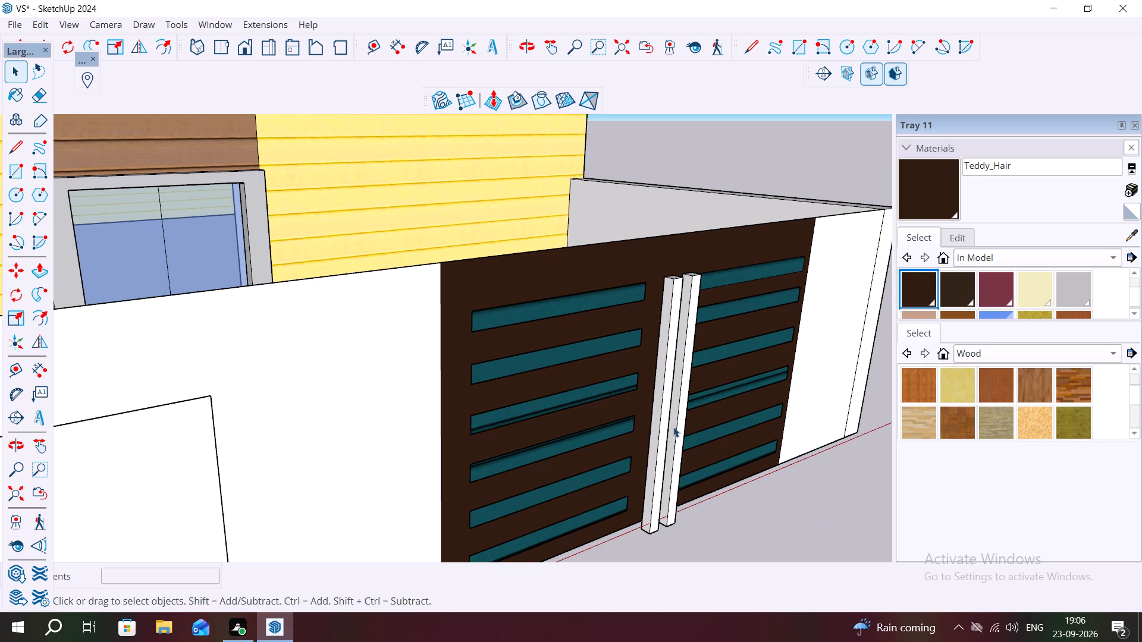
Paint the left central bar's front, side and top and the right bar's top with the in-model material Teddy_HairLight.
middle_click_drag(676, 426, 719, 423)
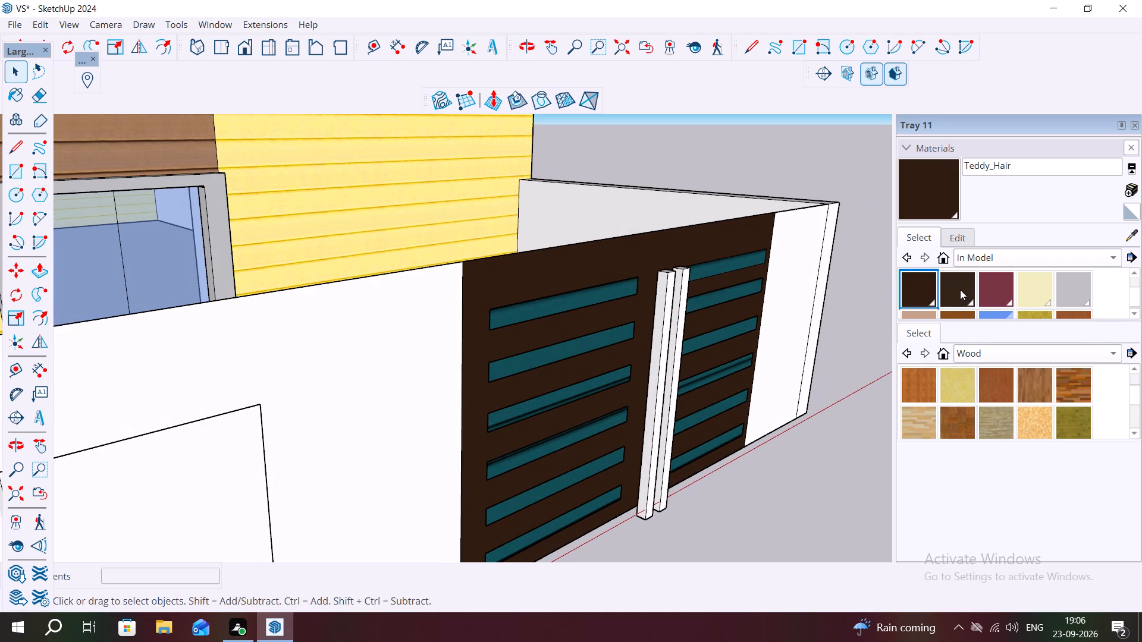
left_click(960, 289)
scroll(673, 318, "up", 5)
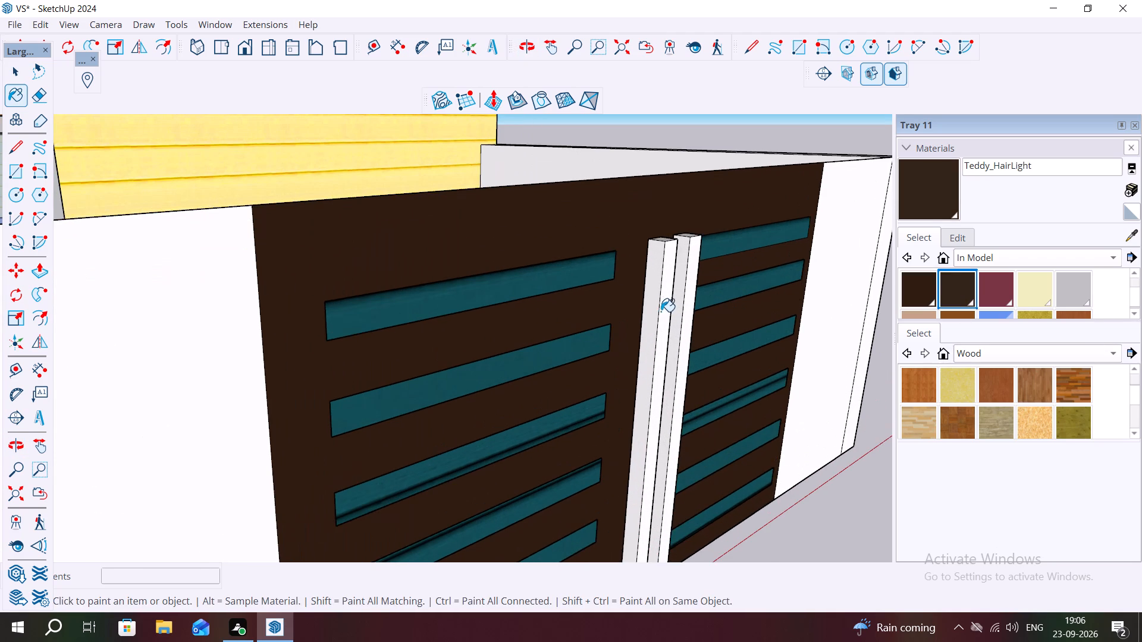
left_click(662, 311)
left_click(653, 314)
middle_click_drag(653, 269, 668, 291)
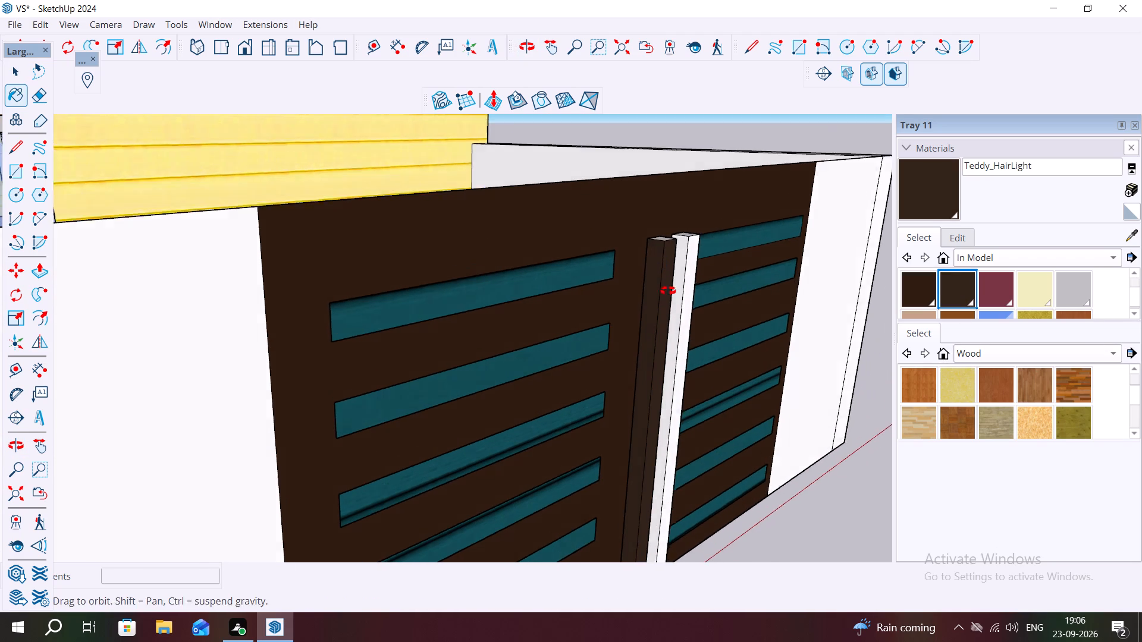
middle_click_drag(668, 291, 680, 334)
left_click(667, 247)
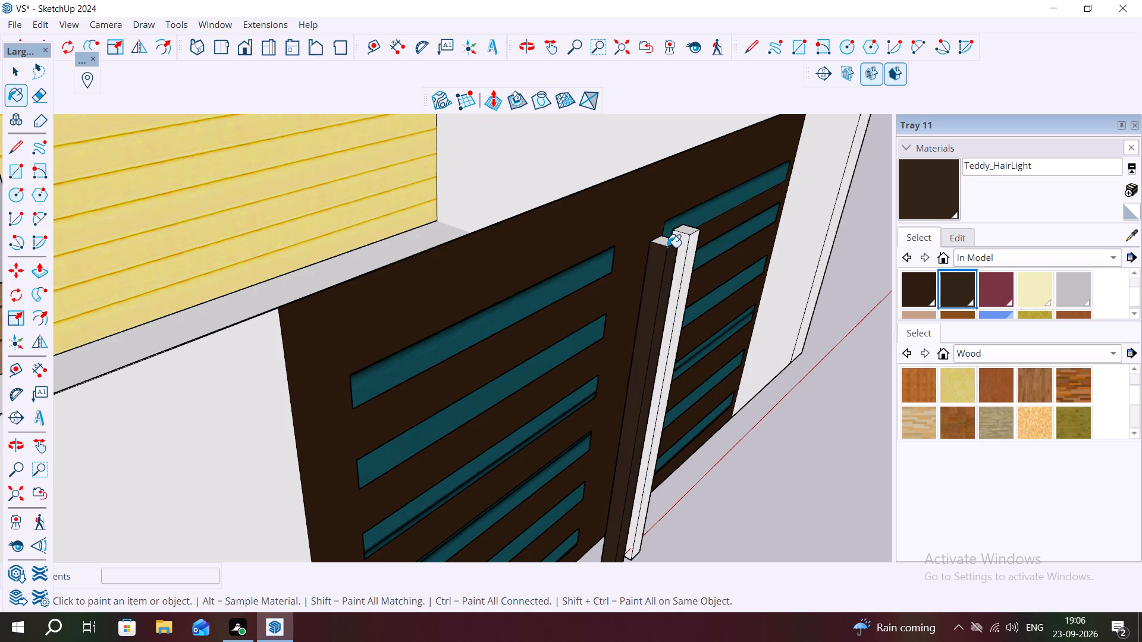
left_click(672, 238)
scroll(670, 241, "up", 6)
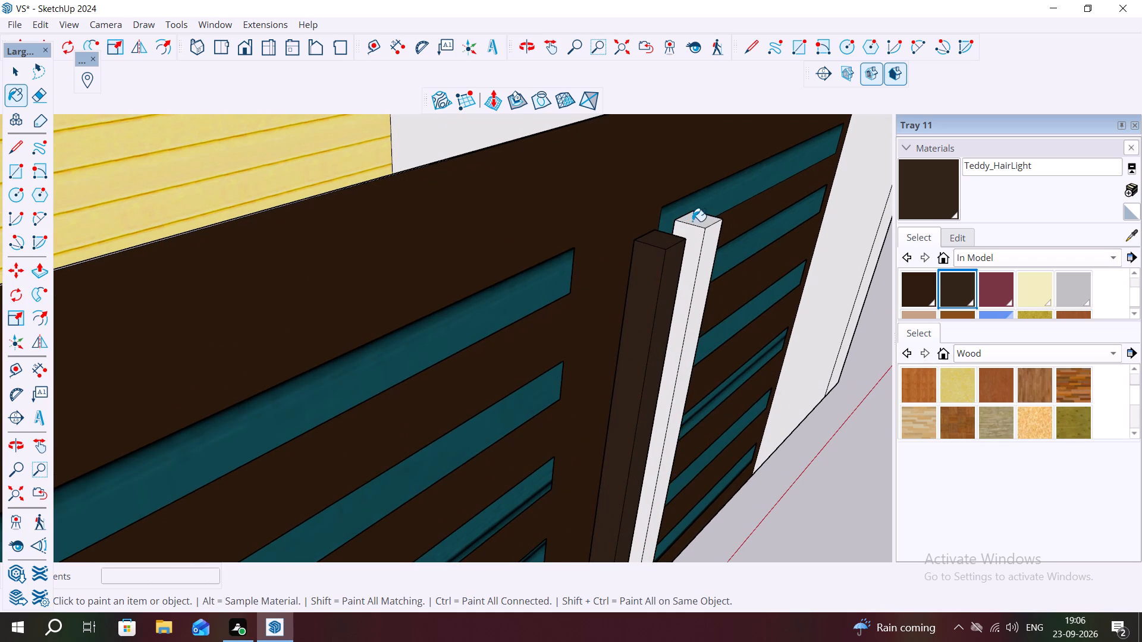
left_click(692, 221)
Move the whole left central bar back toward the panel face by about 6 11/16".
middle_click_drag(723, 238, 553, 260)
middle_click_drag(639, 291, 639, 327)
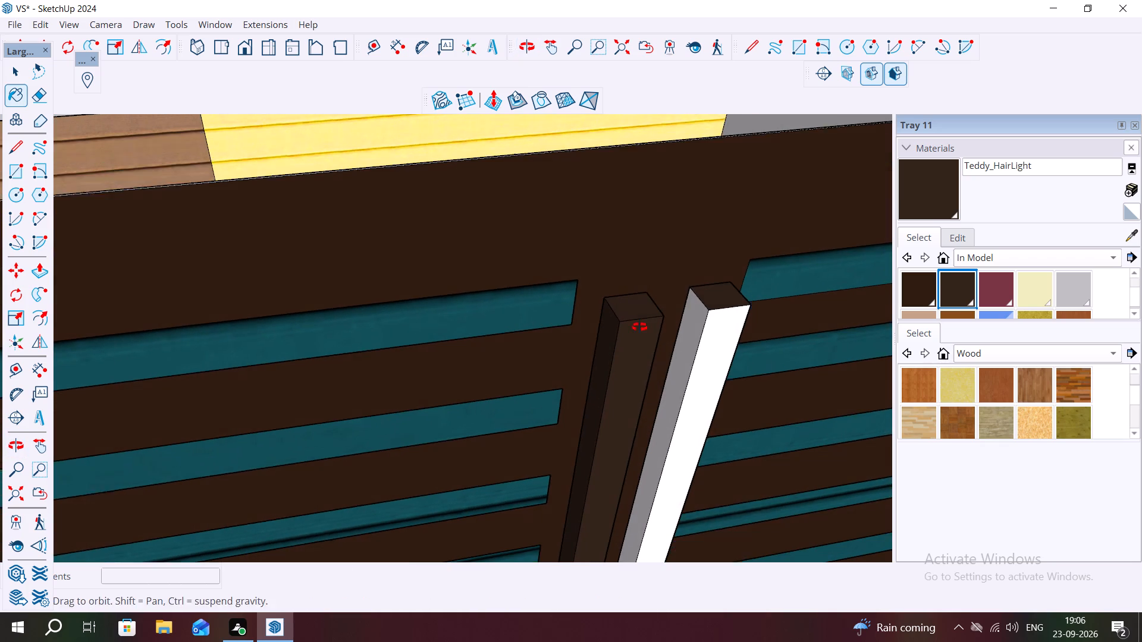
middle_click_drag(639, 327, 639, 328)
key("space")
triple_click(636, 299)
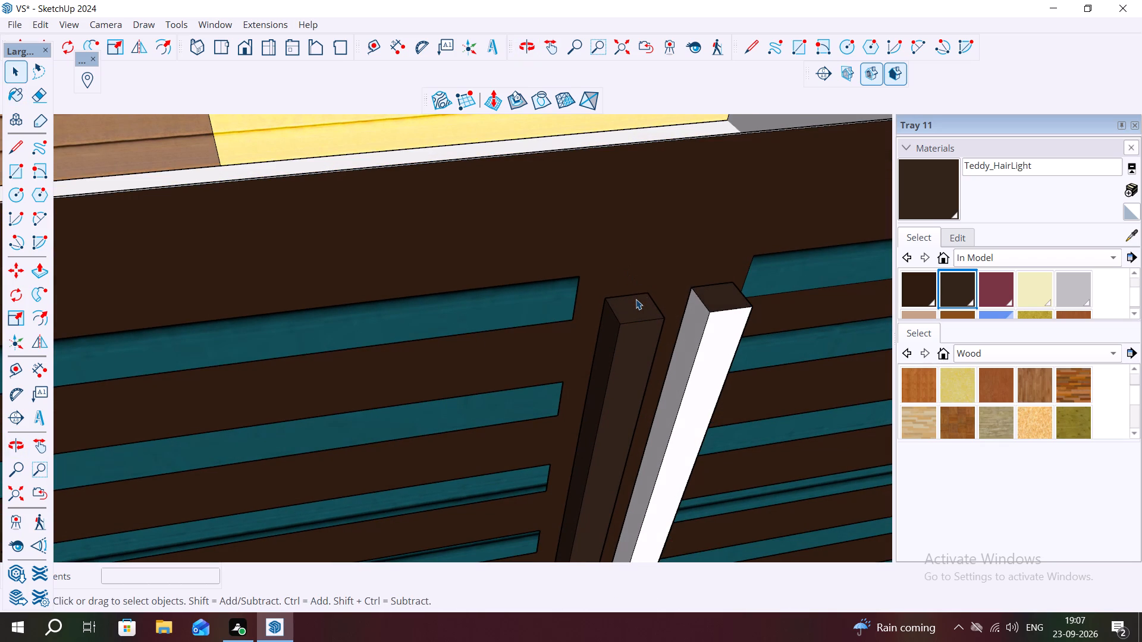
key("l")
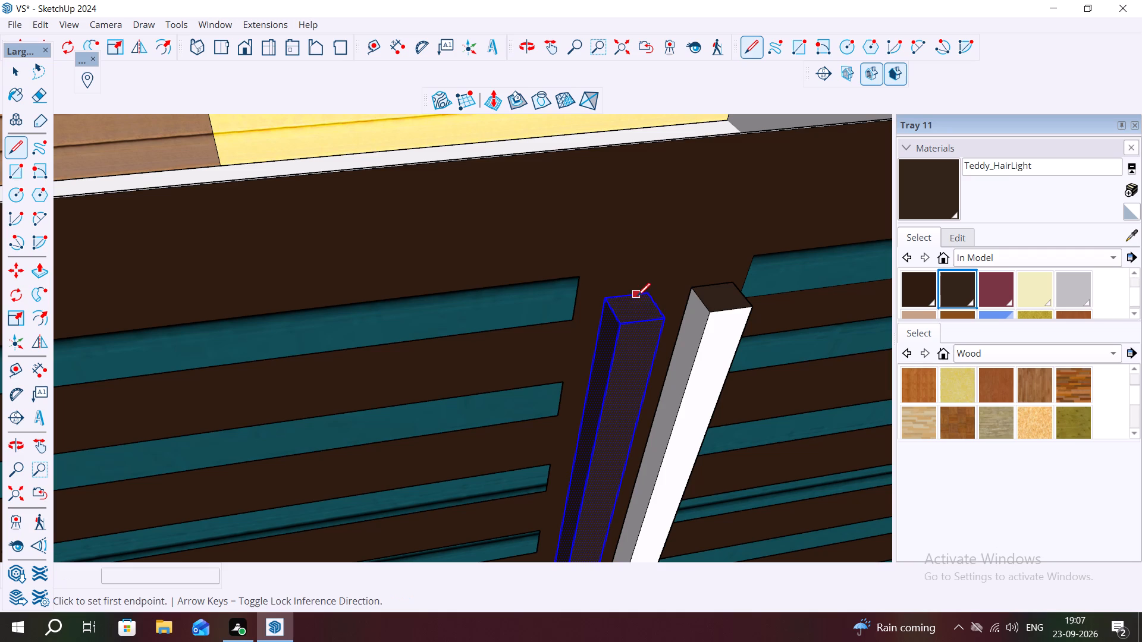
key("Escape")
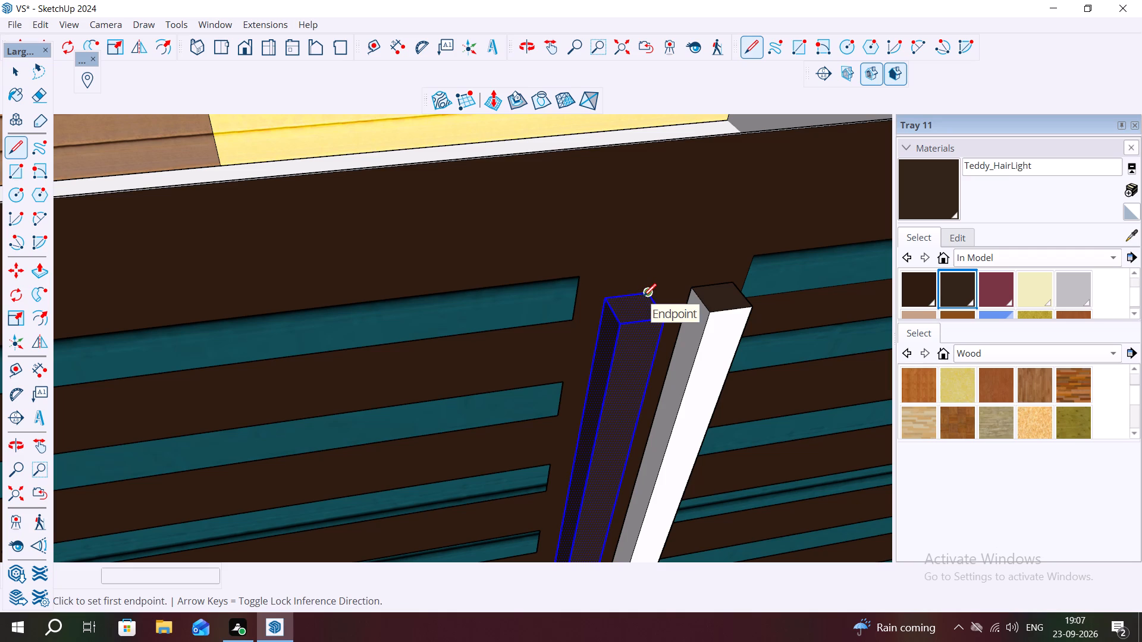
key("m")
left_click(652, 290)
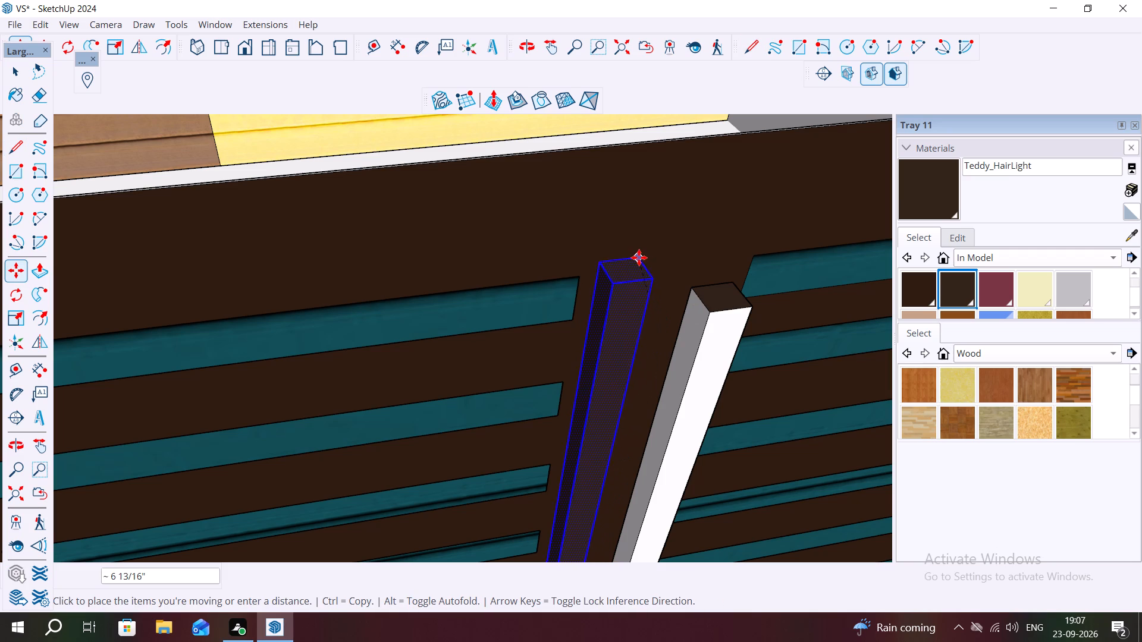
scroll(632, 251, "up", 6)
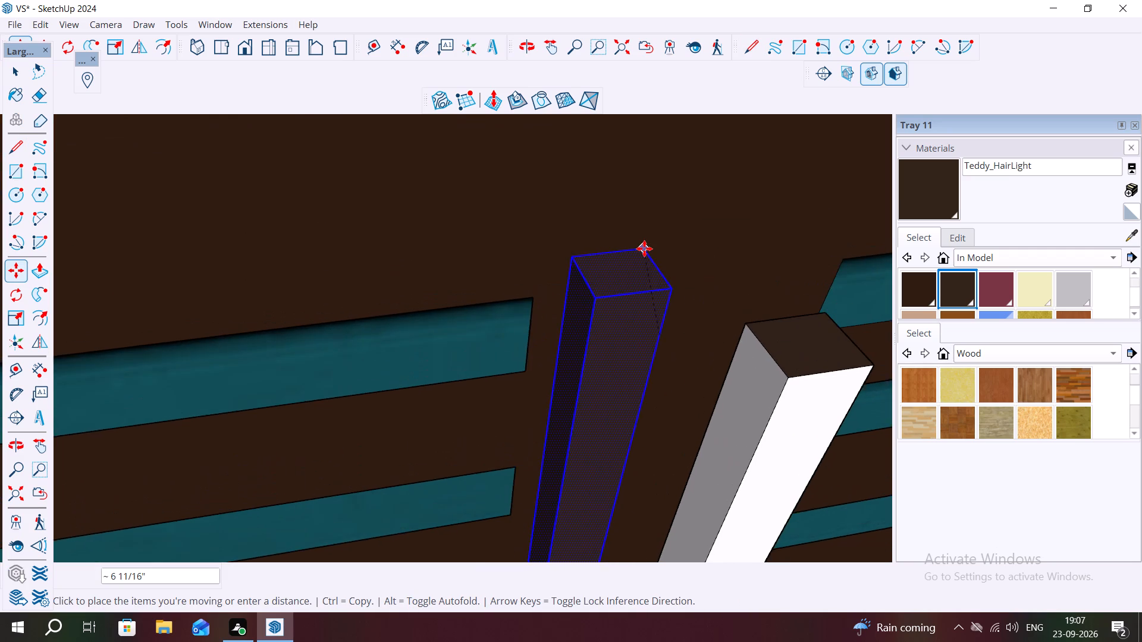
scroll(645, 247, "up", 3)
left_click(640, 243)
scroll(685, 273, "down", 5)
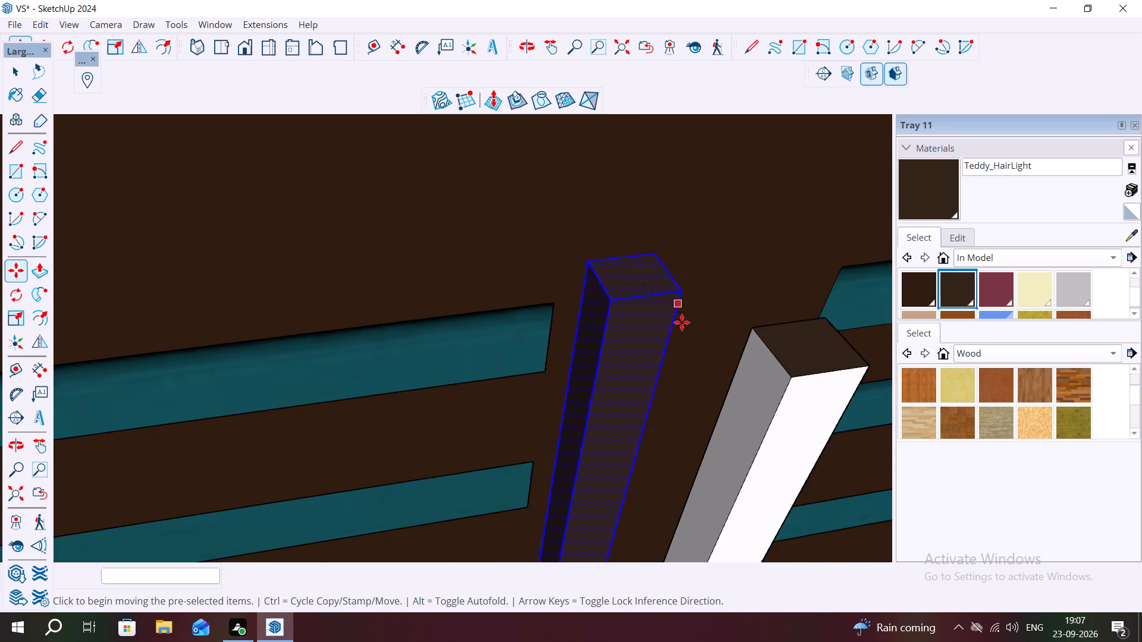
scroll(682, 322, "down", 13)
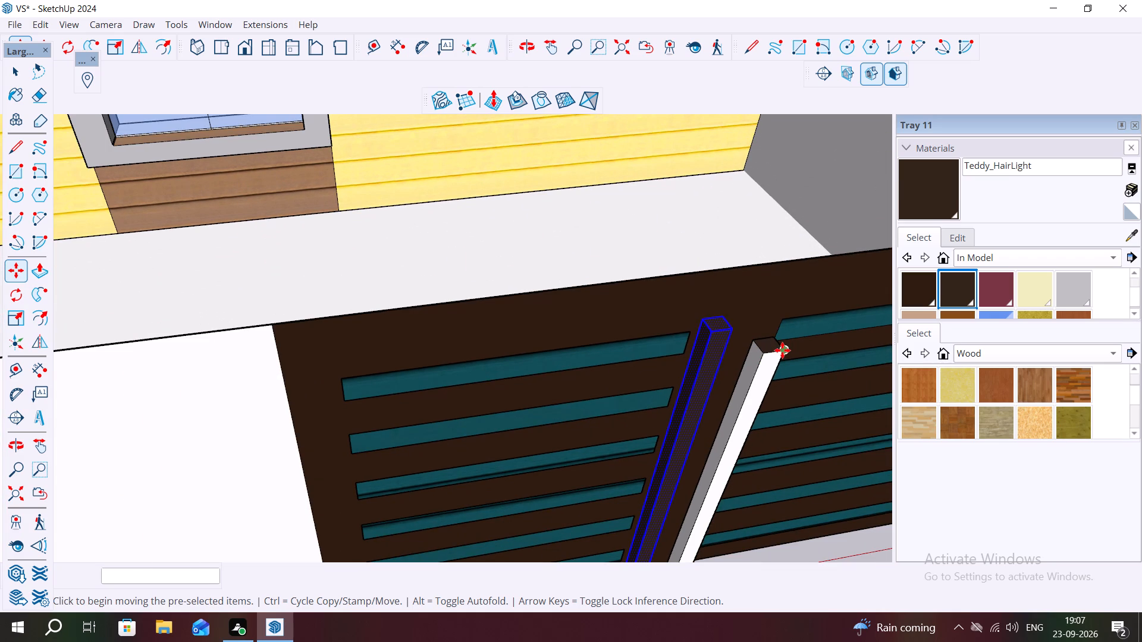
Move the whole right central bar back toward the panel face by about 6 9/16".
left_click(773, 334)
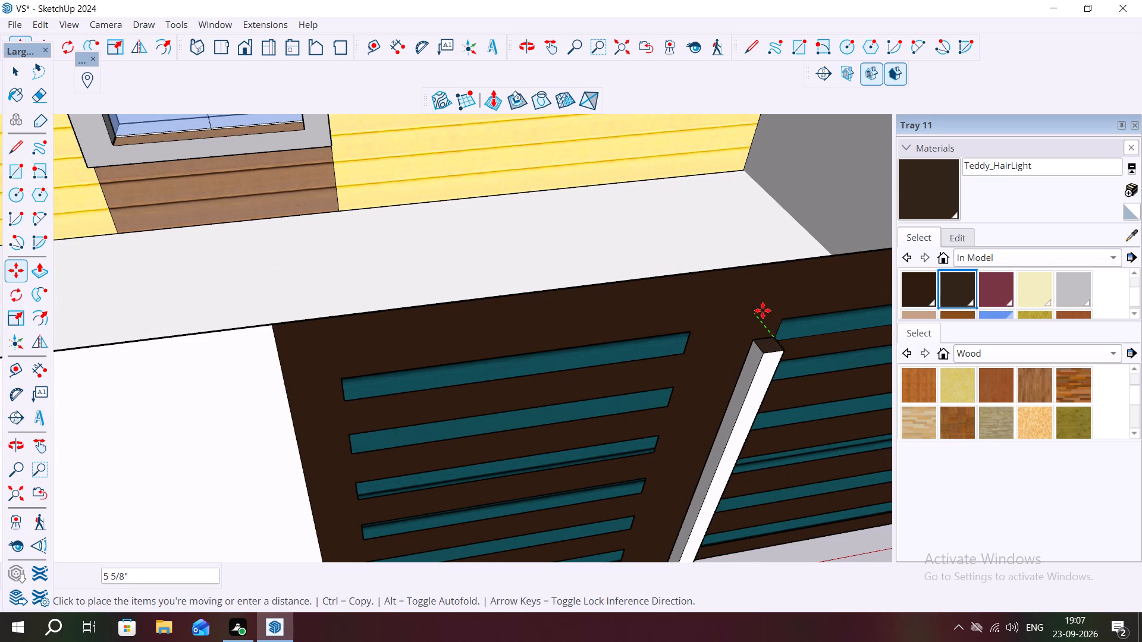
key("space")
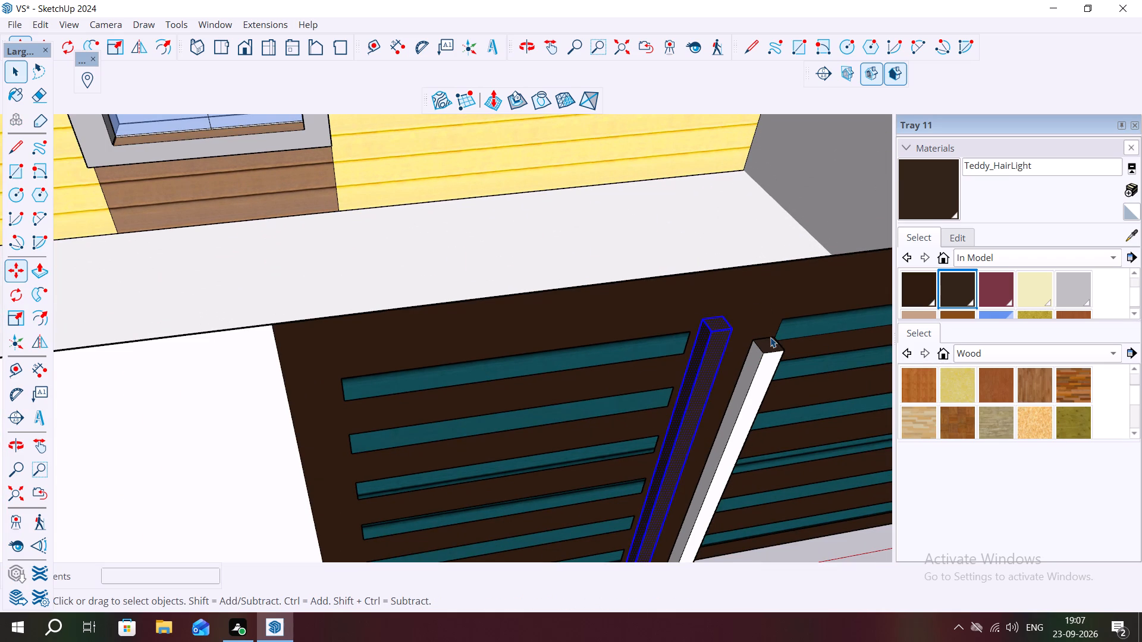
triple_click(773, 341)
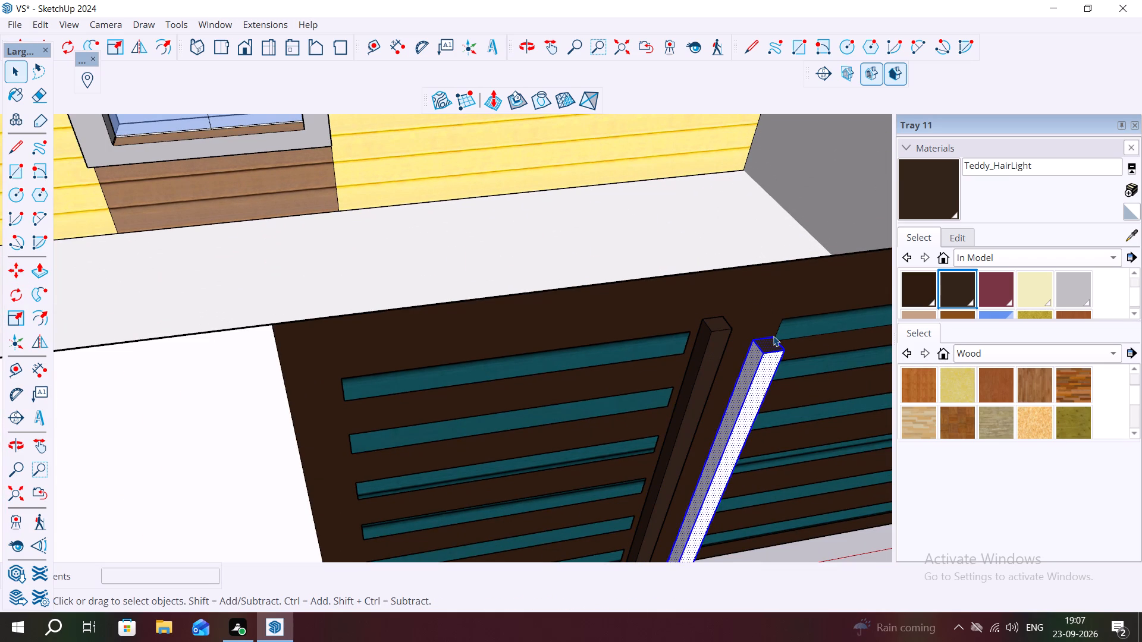
key("m")
left_click(773, 334)
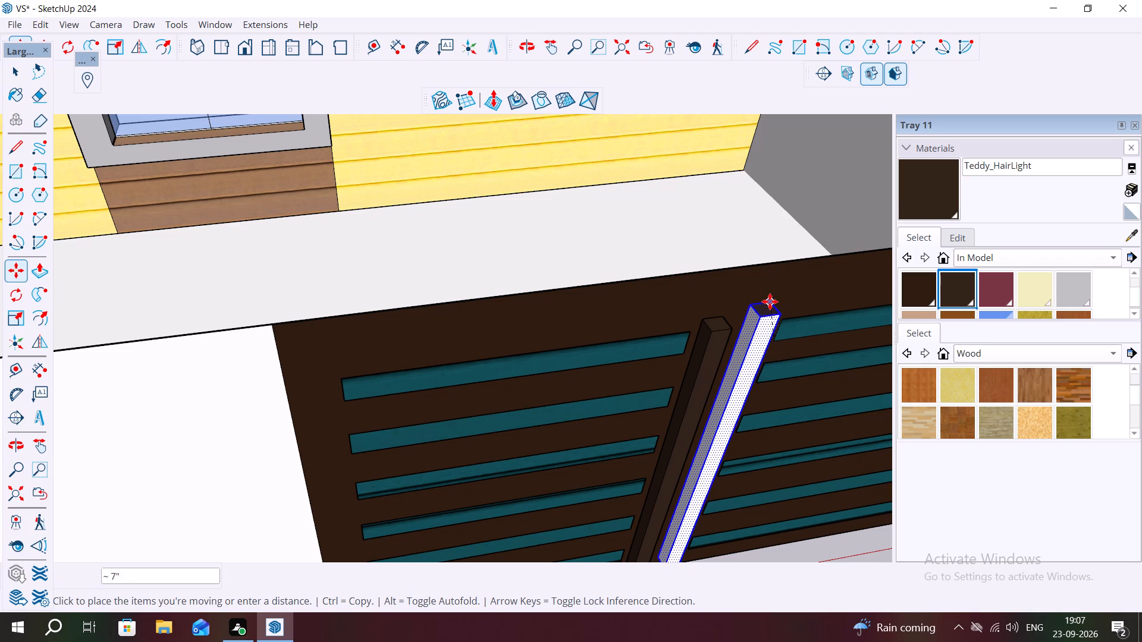
scroll(761, 300, "up", 16)
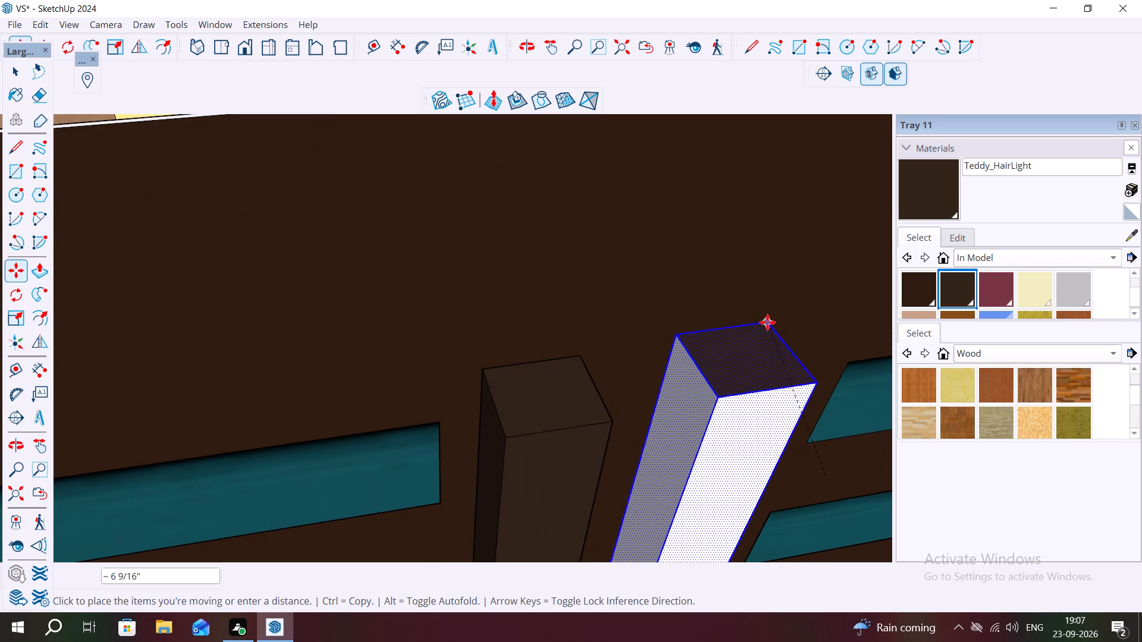
left_click(767, 330)
scroll(758, 361, "down", 3)
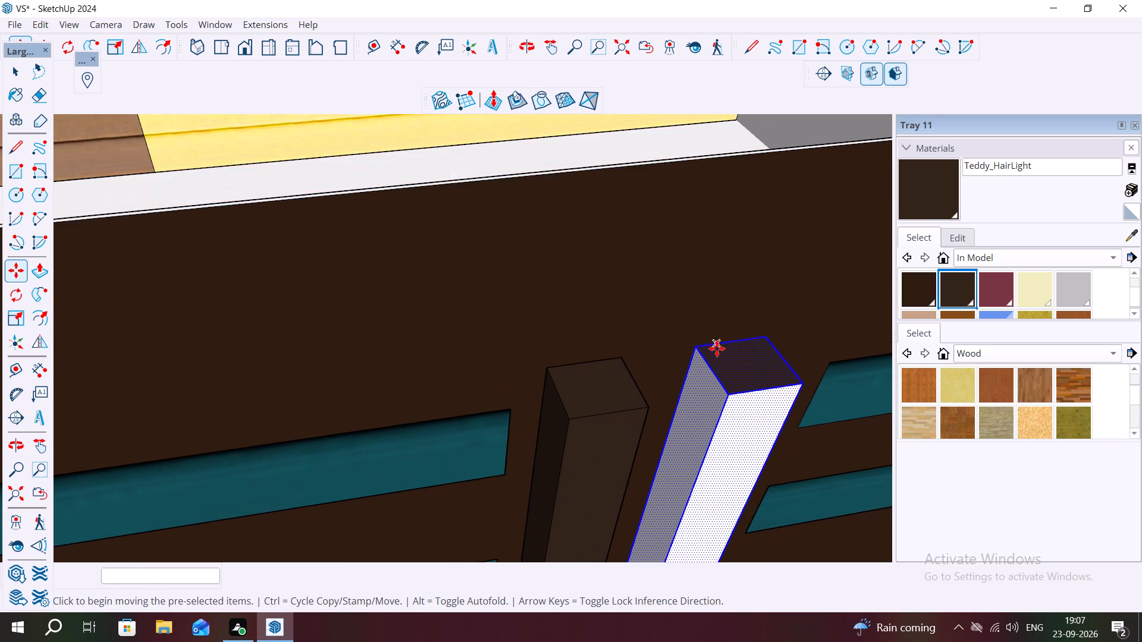
middle_click_drag(717, 348, 635, 286)
scroll(613, 383, "down", 8)
key("space")
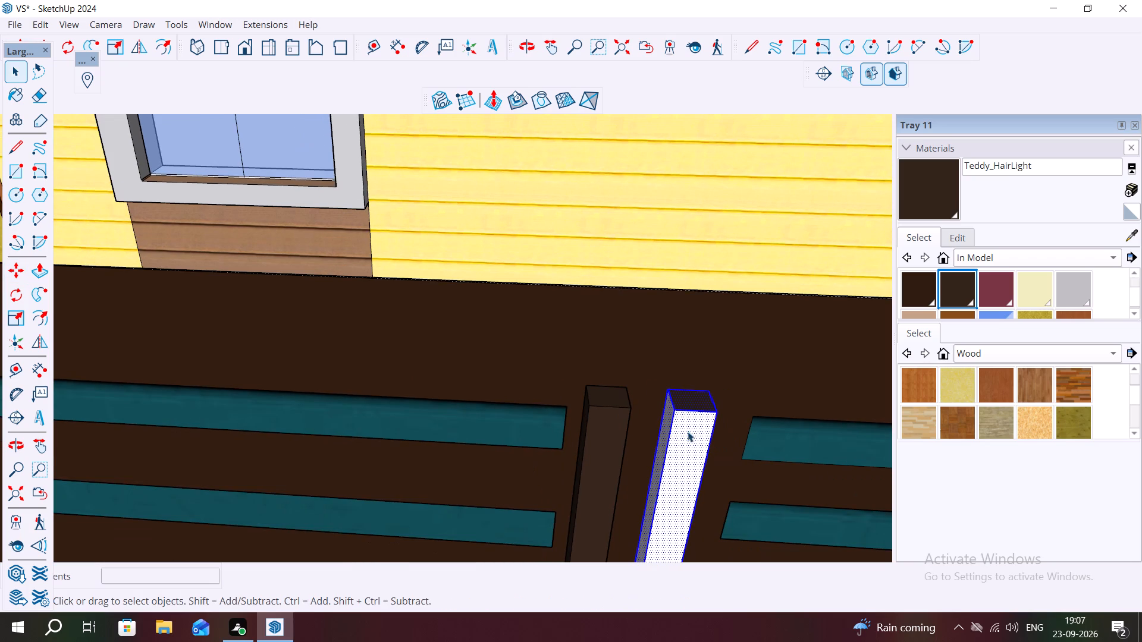
Paint the right central bar's front and side faces and the left bar's unpainted inner side with the in-model material Teddy_HairLight.
left_click(726, 354)
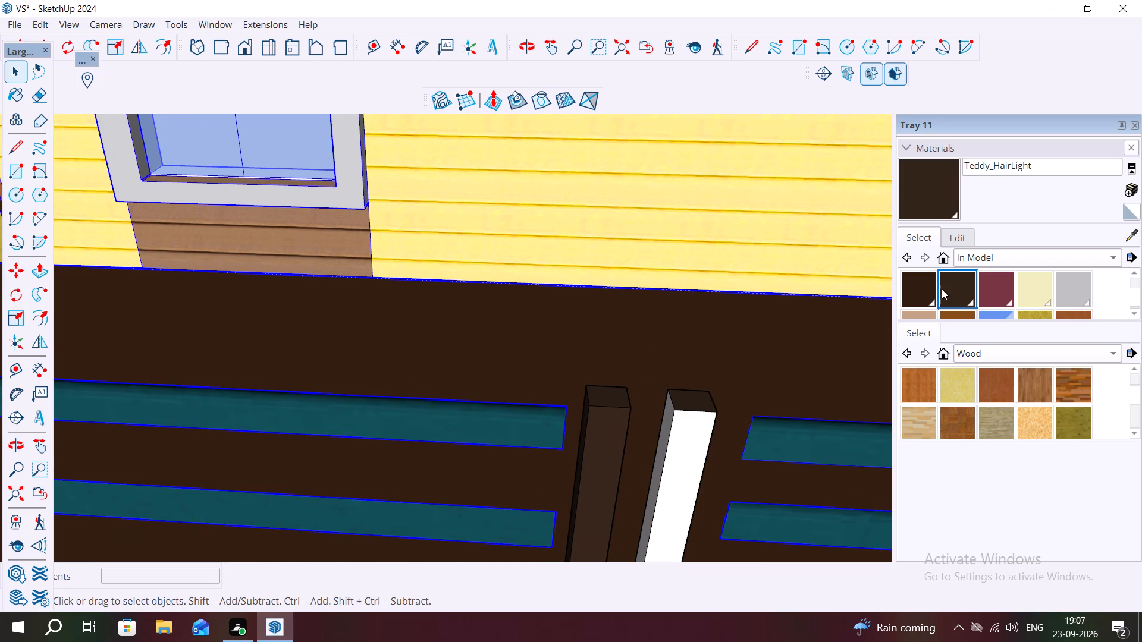
left_click(959, 292)
left_click(674, 436)
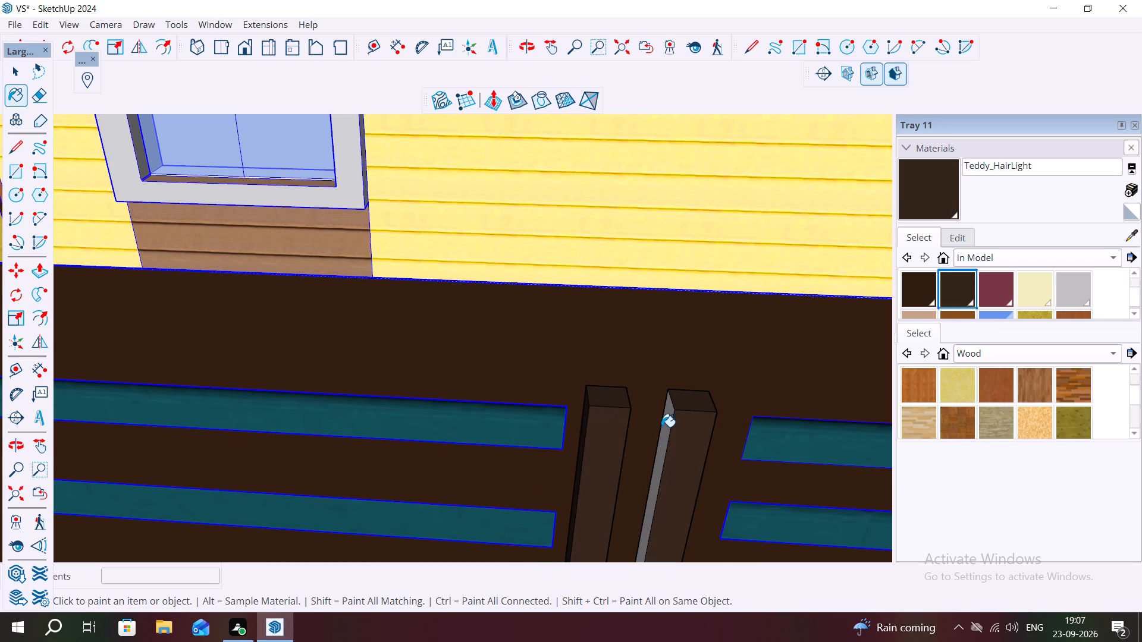
left_click(663, 424)
middle_click_drag(676, 423, 764, 421)
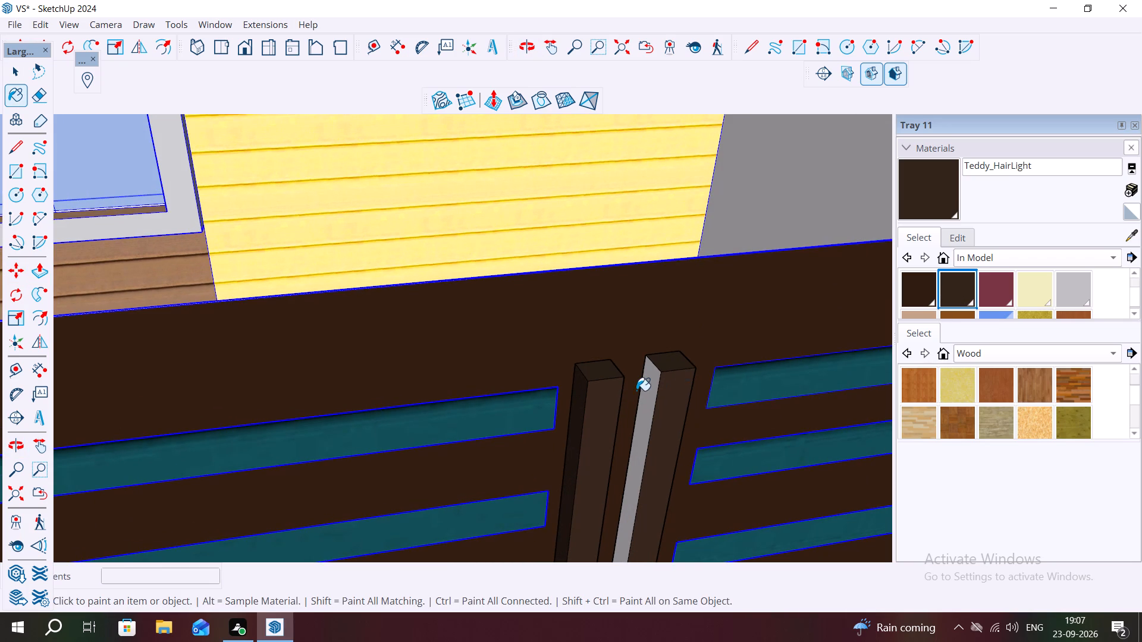
scroll(625, 386, "up", 7)
left_click(666, 382)
scroll(667, 382, "down", 5)
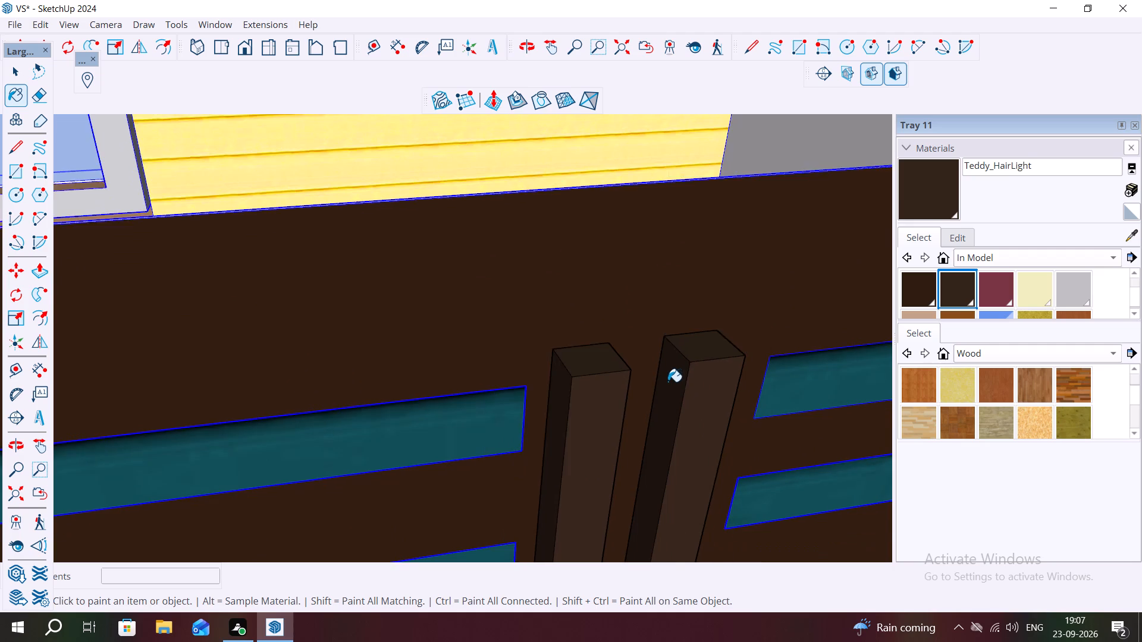
scroll(668, 382, "down", 3)
middle_click_drag(713, 374, 579, 281)
scroll(577, 316, "down", 8)
middle_click_drag(689, 385, 663, 375)
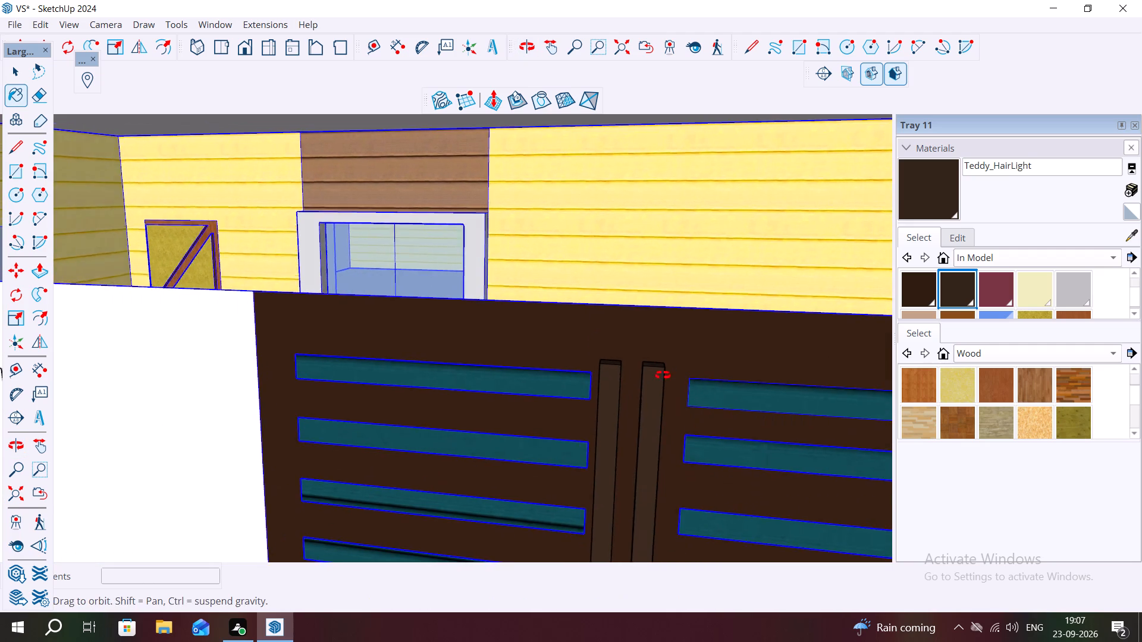
middle_click_drag(663, 375, 534, 342)
left_click(617, 385)
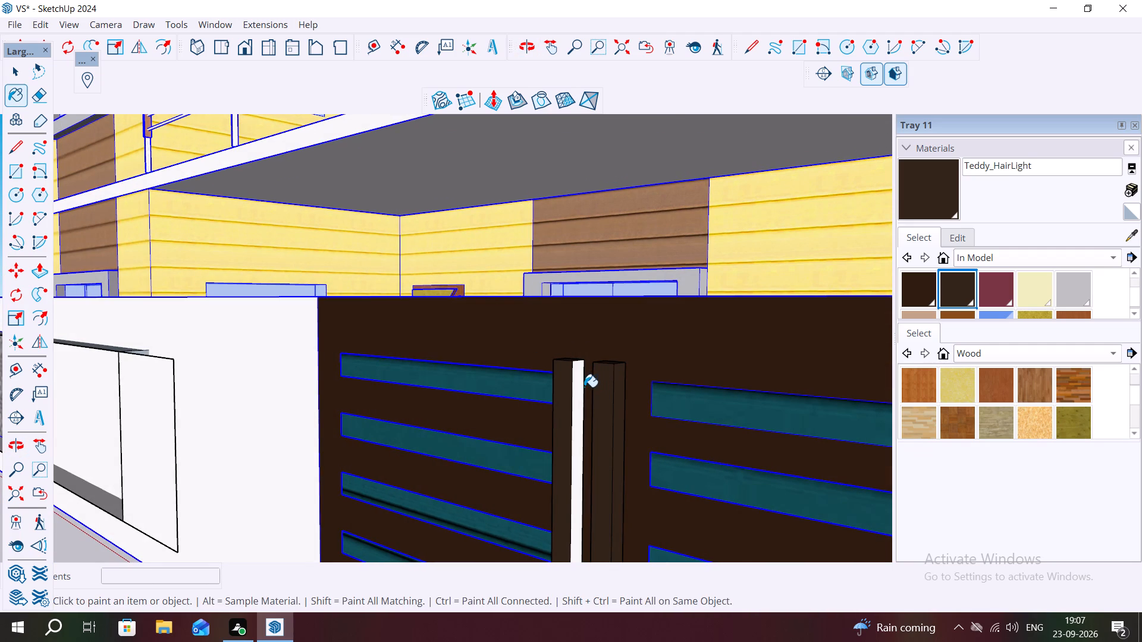
left_click(576, 385)
Paint the bottom end faces of both central bars with Teddy_HairLight.
scroll(610, 386, "down", 2)
middle_click_drag(619, 386, 621, 270)
scroll(617, 372, "down", 4)
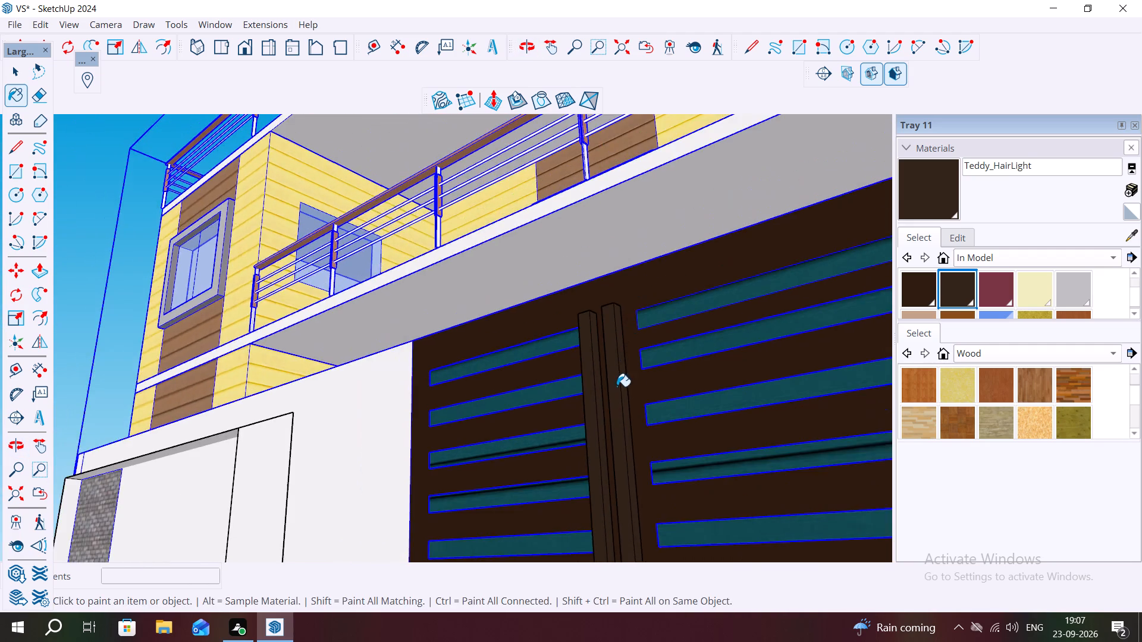
middle_click_drag(611, 394, 614, 287)
middle_click_drag(604, 468, 614, 291)
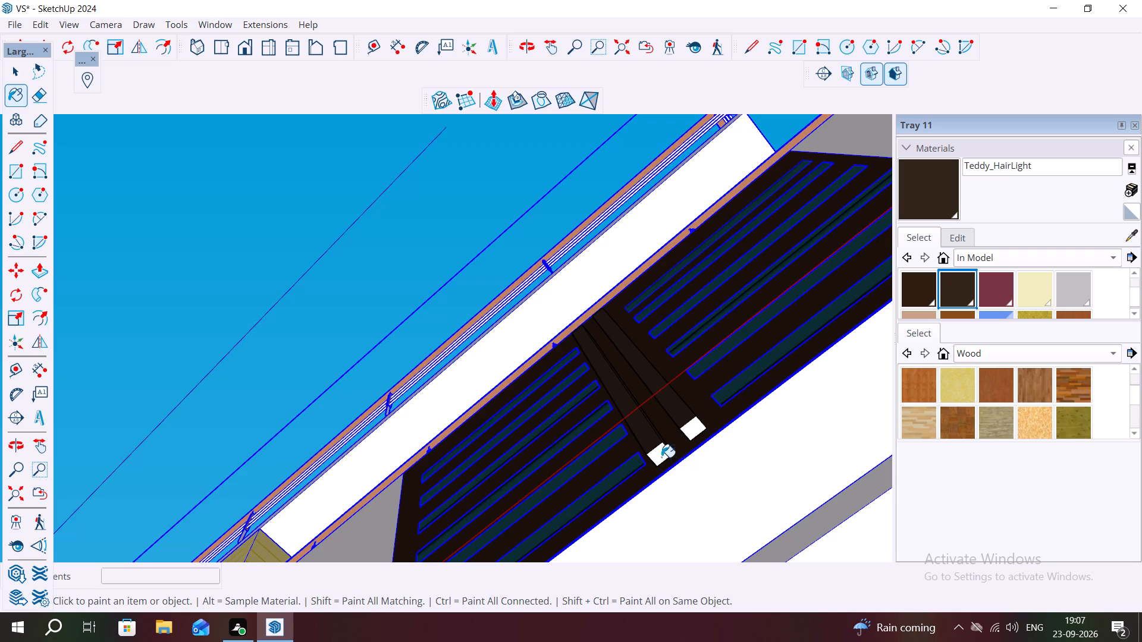
left_click(660, 457)
left_click(692, 437)
middle_click_drag(614, 418, 777, 582)
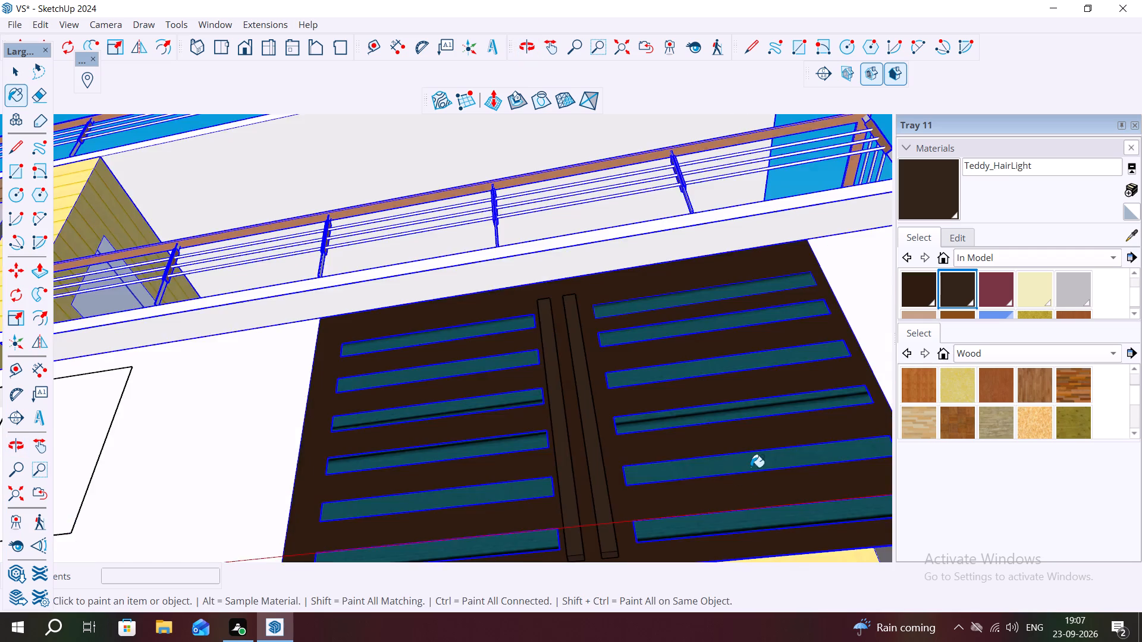
scroll(751, 467, "down", 4)
key("Escape")
key("space")
Examine the whole front elevation, including the enclosing wall, its brick-clad panel and the finished dark brown panel.
scroll(735, 413, "down", 10)
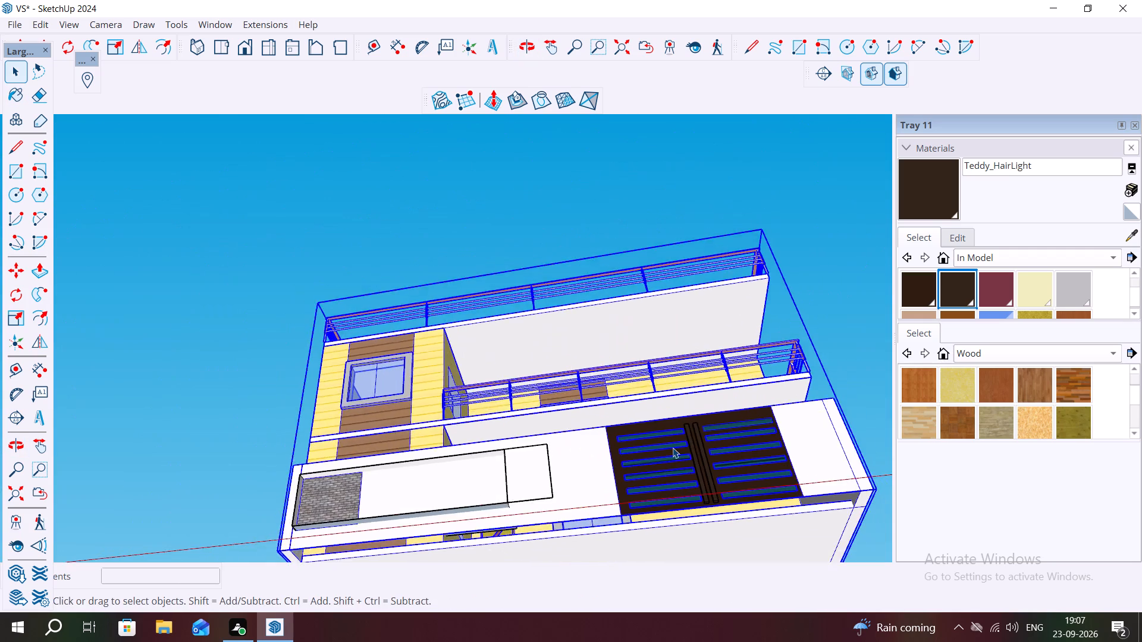
scroll(673, 448, "down", 2)
middle_click_drag(696, 473, 724, 545)
left_click(883, 446)
middle_click_drag(848, 466, 886, 533)
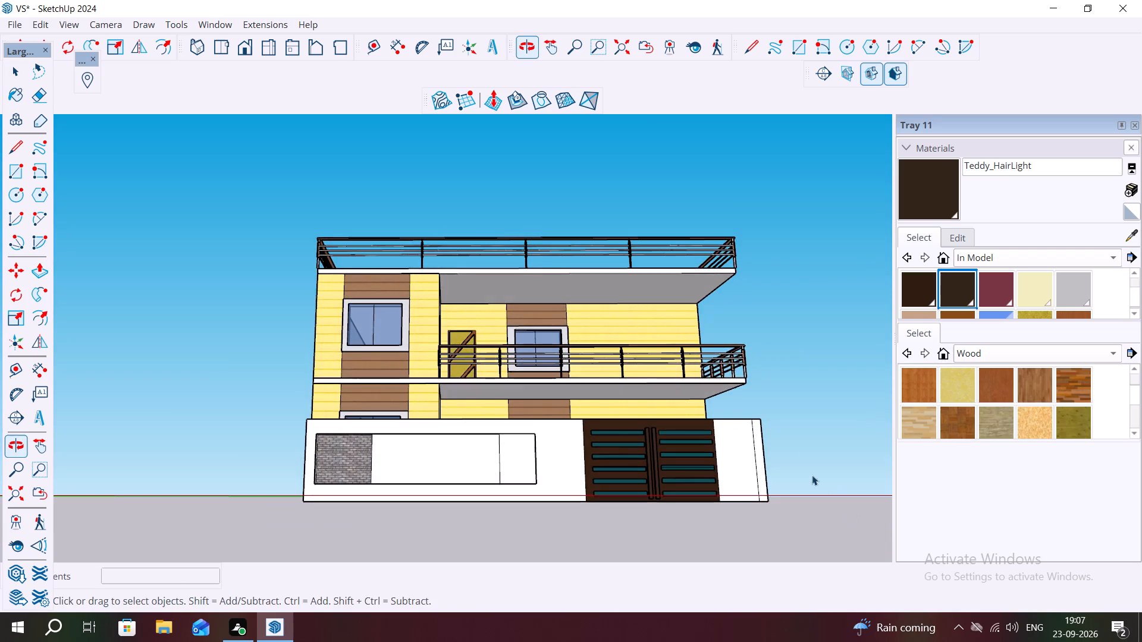
middle_click_drag(804, 448, 837, 505)
middle_click_drag(796, 456, 740, 536)
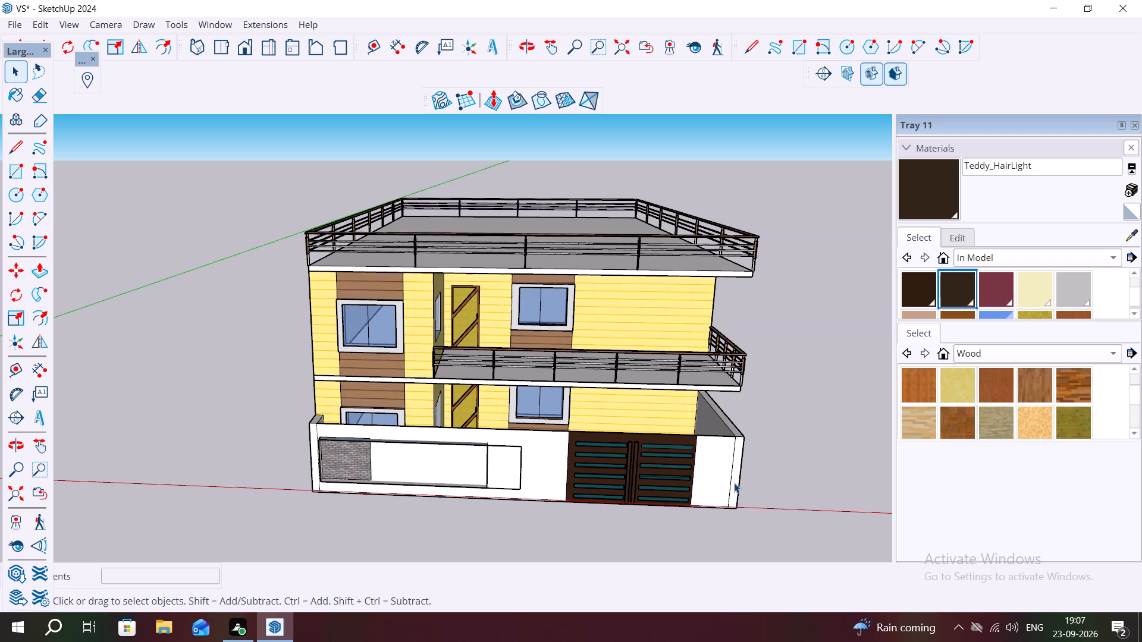
scroll(603, 445, "up", 1)
scroll(465, 461, "up", 4)
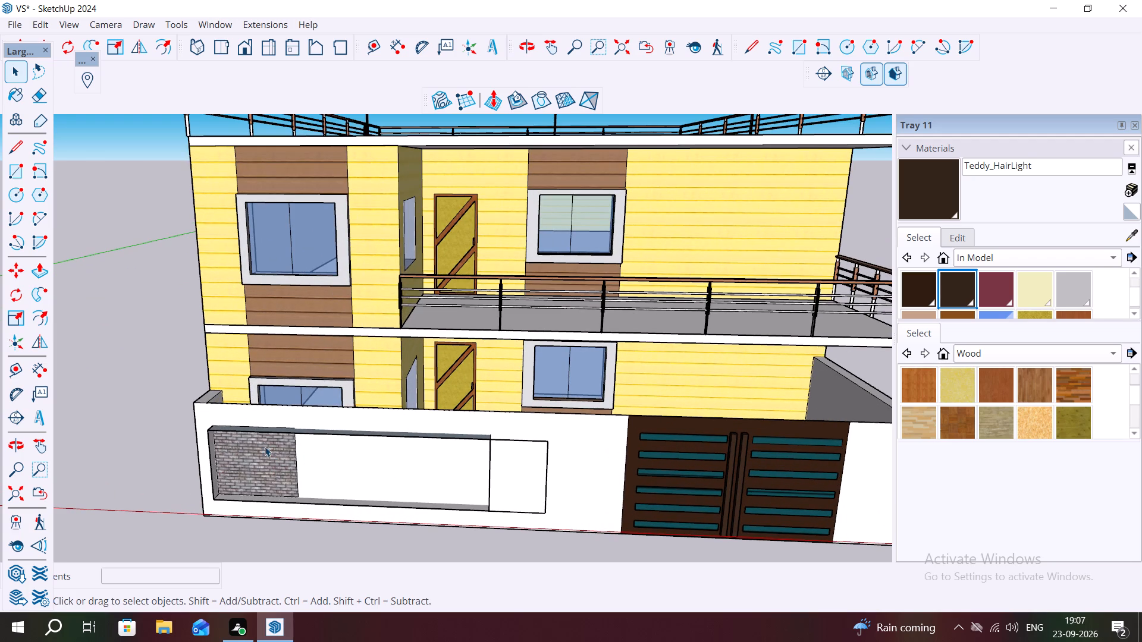
Undo the last change and push the raised block's top face behind the front wall down by 4' 2 11/16".
middle_click_drag(211, 416, 143, 545)
scroll(138, 541, "up", 1)
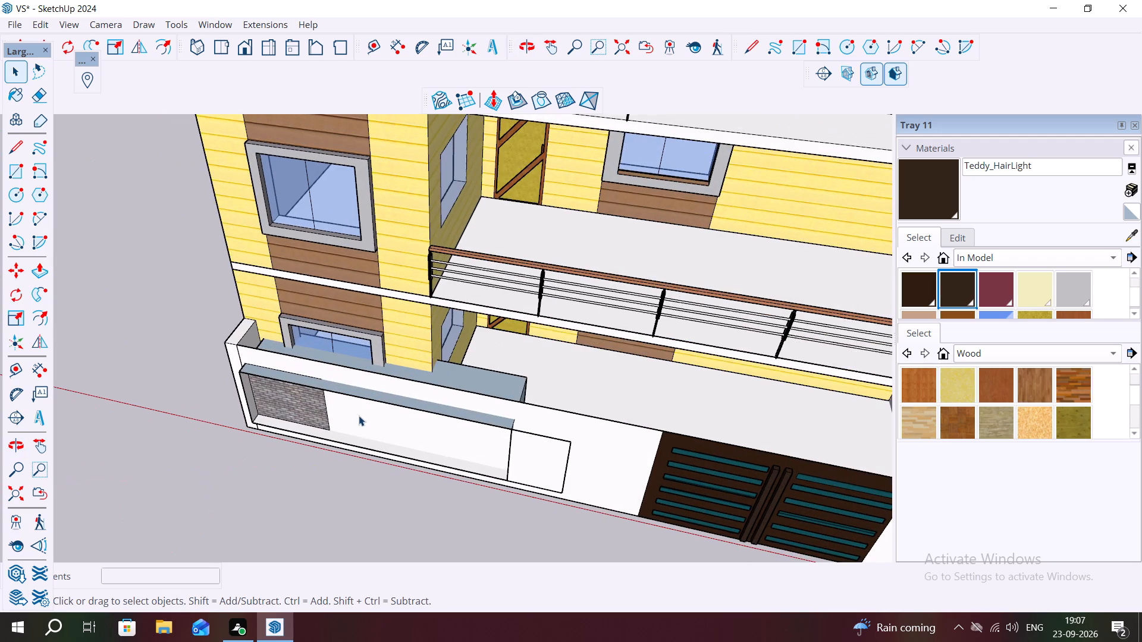
middle_click_drag(340, 399, 266, 514)
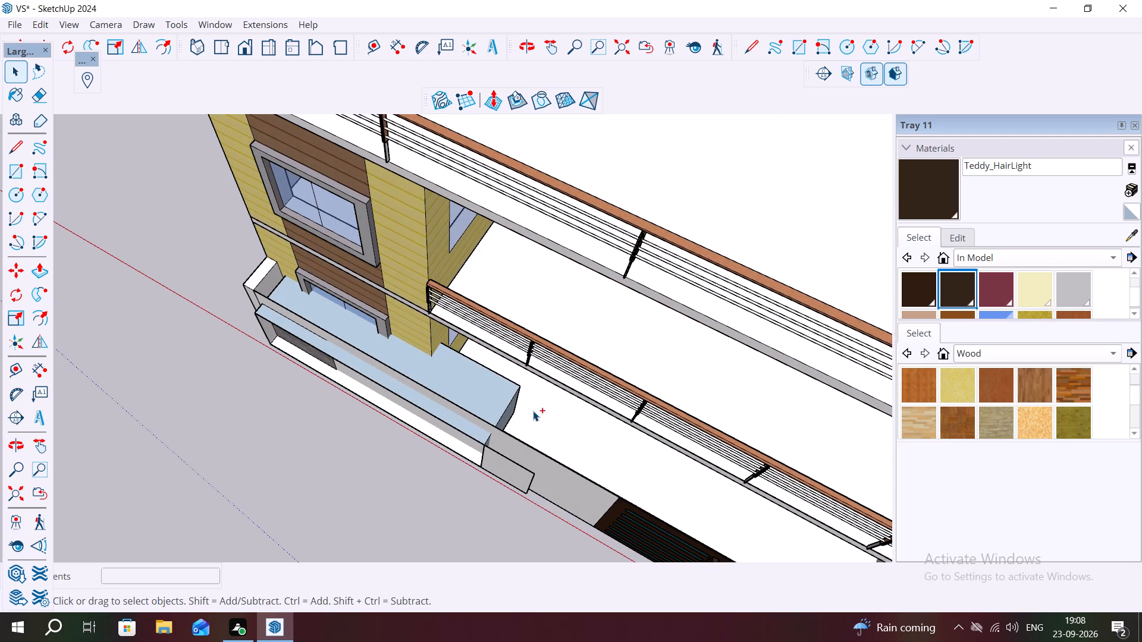
key("ctrl+z")
left_click(490, 390)
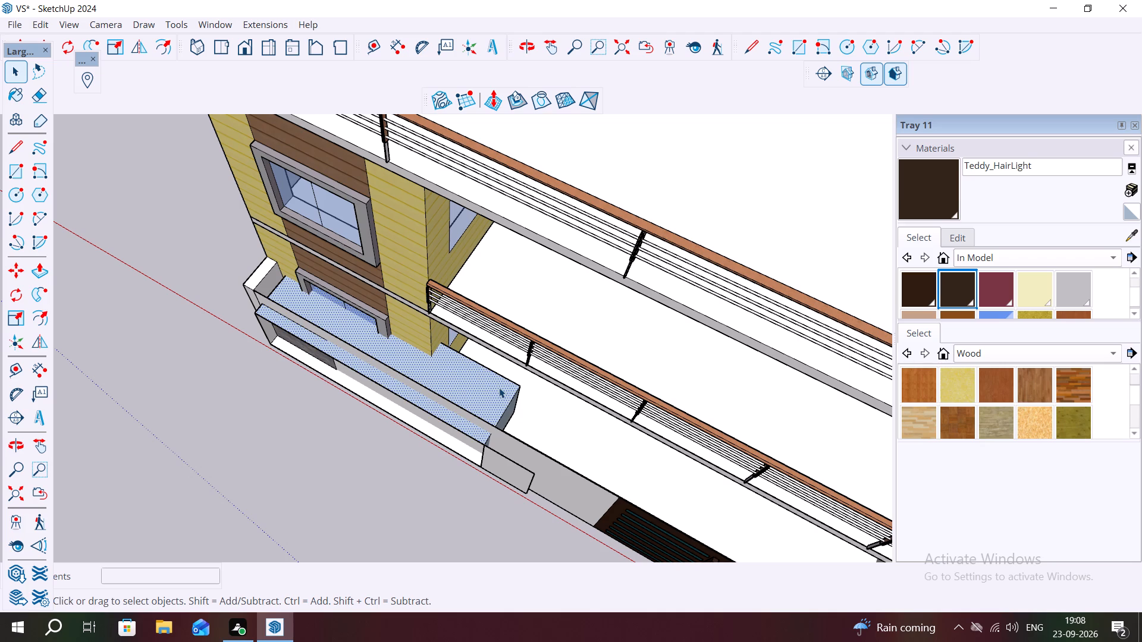
key("p")
left_click(516, 376)
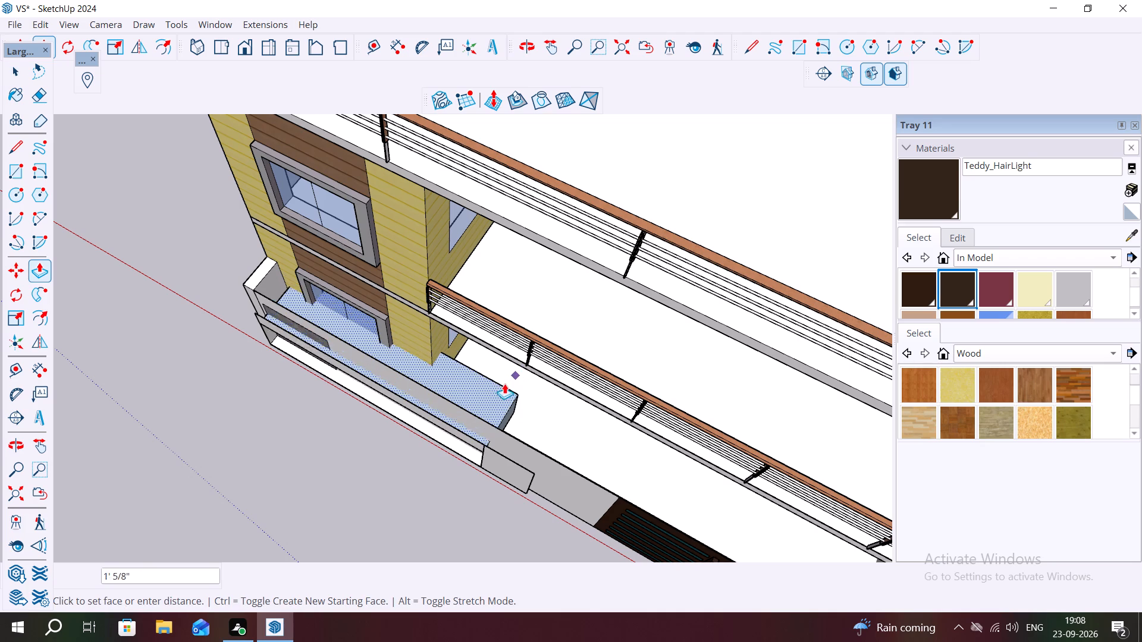
scroll(484, 402, "up", 1)
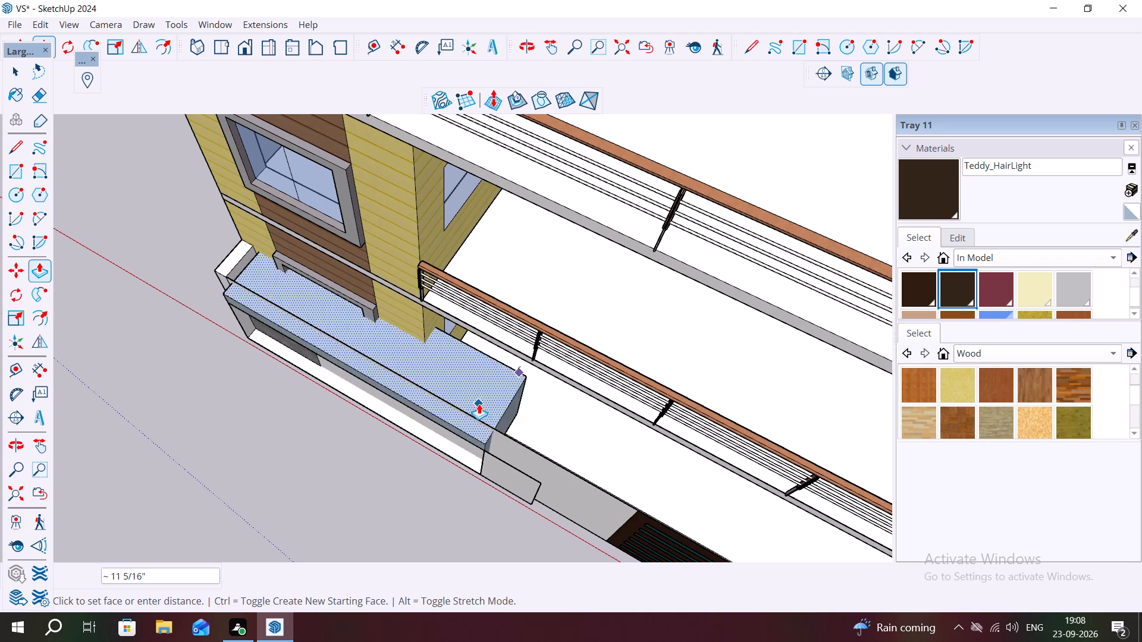
left_click(399, 452)
Delete the long face left detached in front of the enclosing wall together with its upper edge.
middle_click_drag(446, 375, 333, 430)
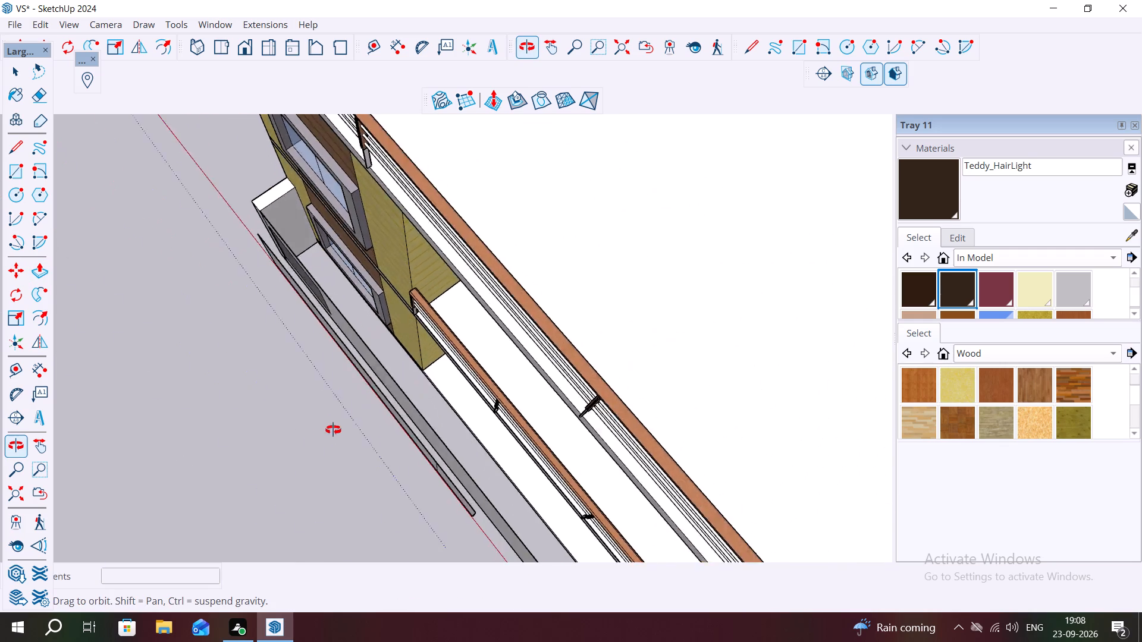
middle_click_drag(333, 430, 571, 454)
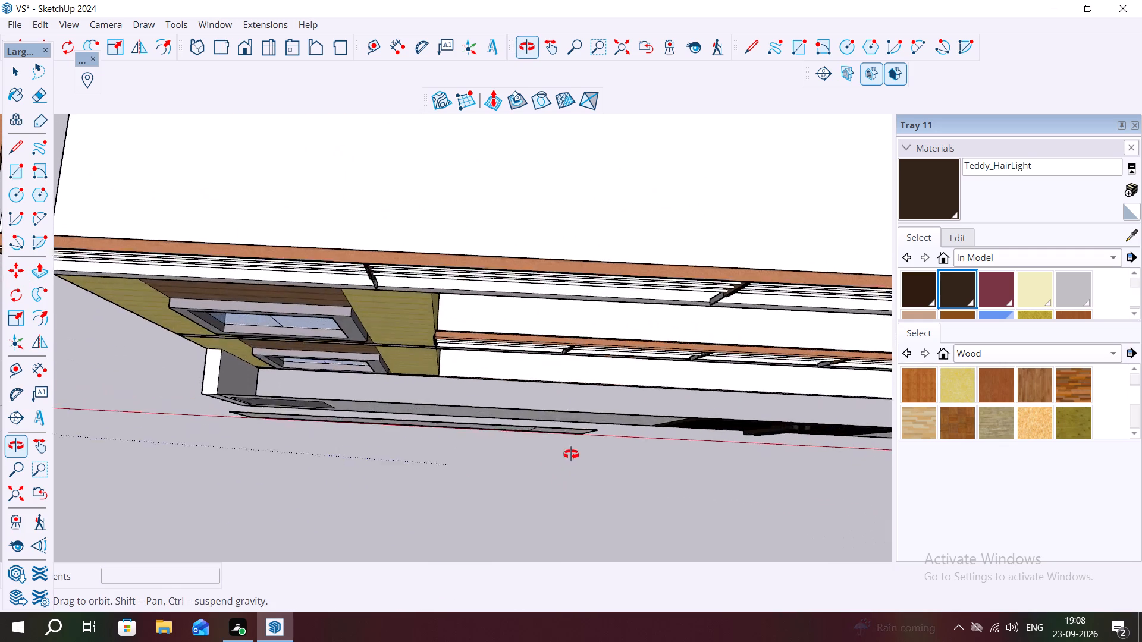
middle_click_drag(571, 454, 582, 443)
scroll(592, 423, "down", 4)
middle_click_drag(620, 399, 661, 451)
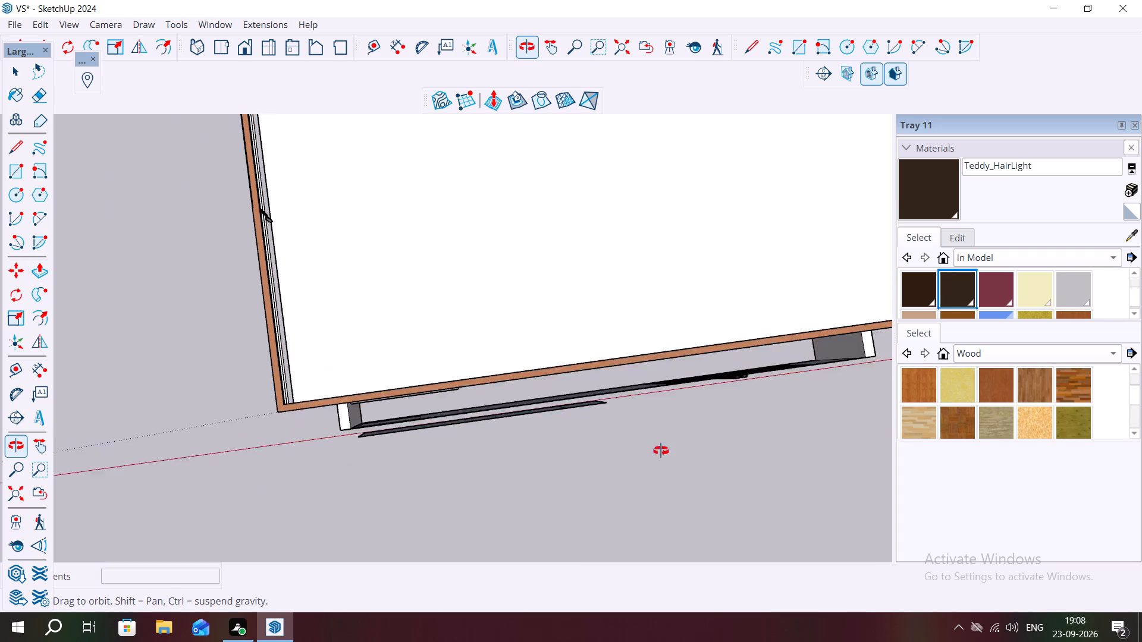
middle_click_drag(661, 451, 654, 468)
scroll(644, 449, "up", 7)
scroll(381, 409, "up", 1)
middle_click_drag(386, 387, 367, 334)
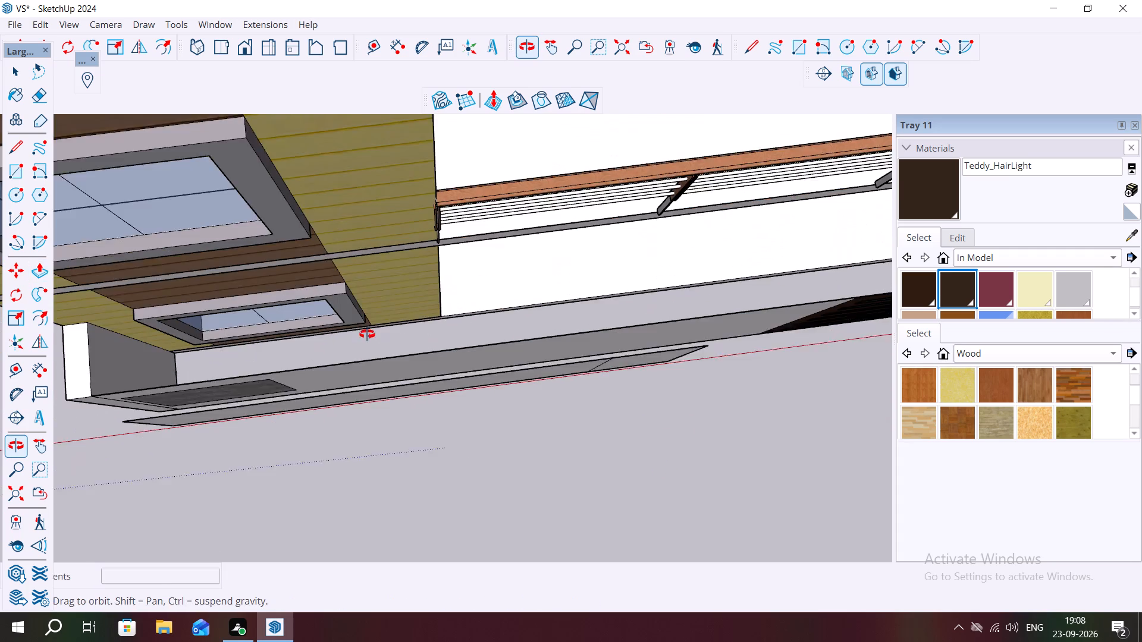
middle_click_drag(367, 334, 363, 330)
scroll(229, 377, "up", 6)
key("space")
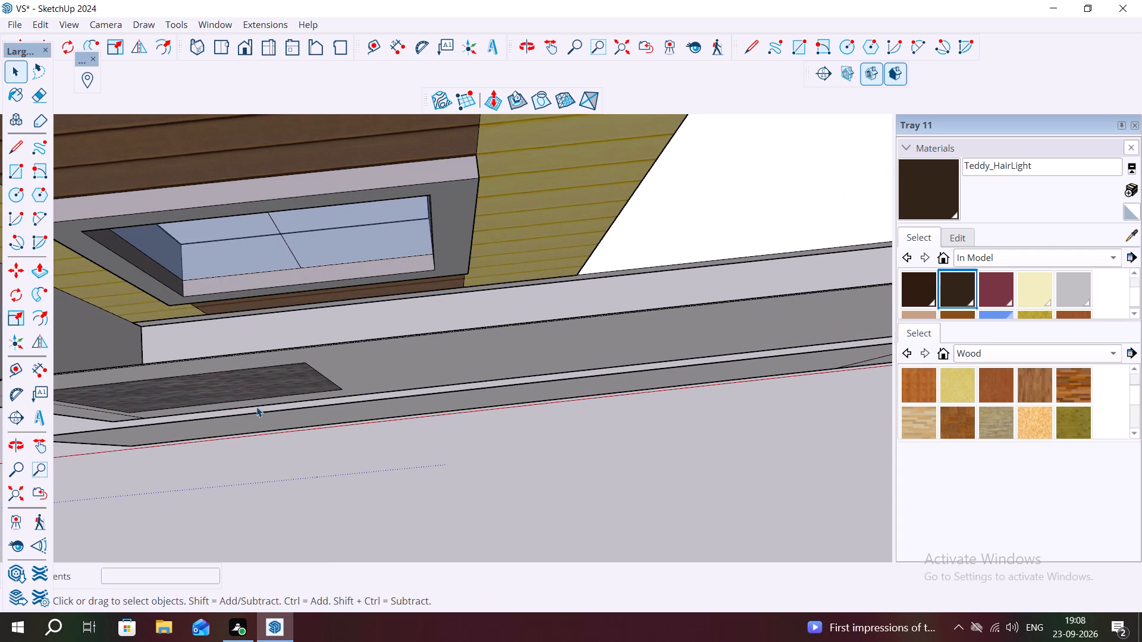
left_click(262, 411)
left_click(262, 411)
scroll(262, 411, "down", 3)
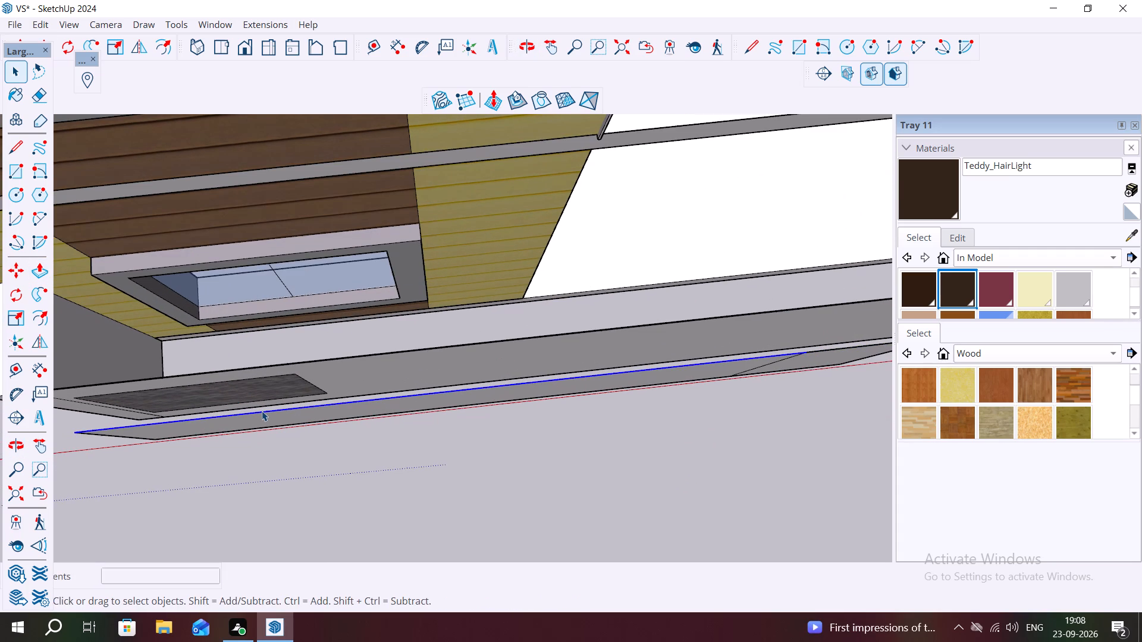
double_click(262, 411)
scroll(262, 411, "down", 1)
key("Delete")
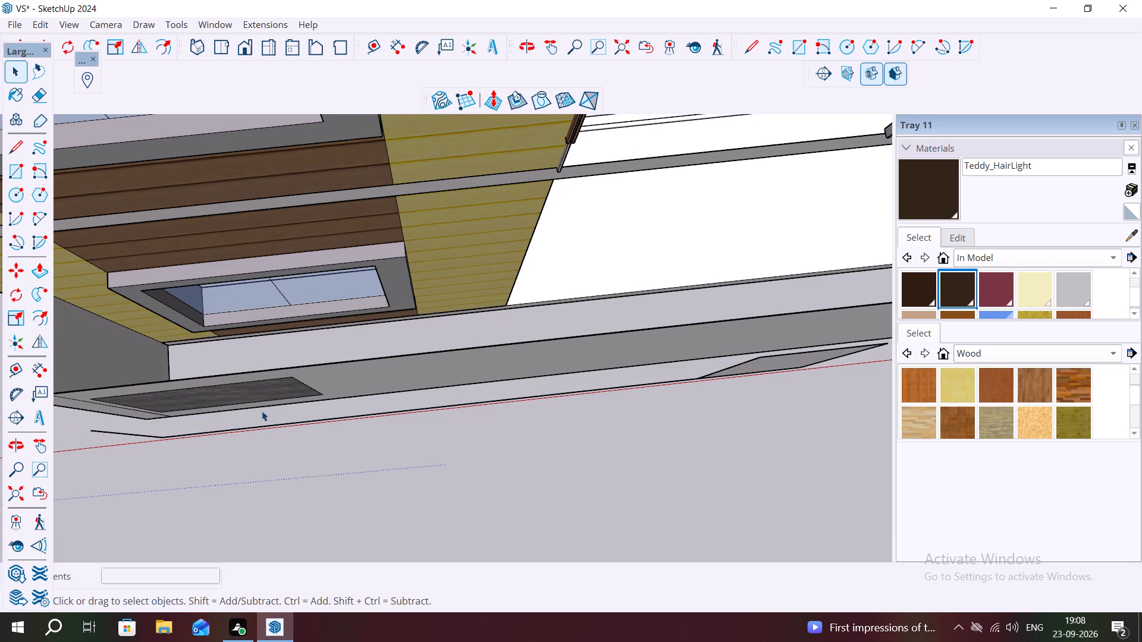
Delete the leftover left and bottom edges of the removed face in front of the brick-clad section.
scroll(262, 411, "down", 6)
scroll(302, 419, "up", 1)
middle_click_drag(305, 417, 285, 314)
middle_click_drag(381, 422, 375, 334)
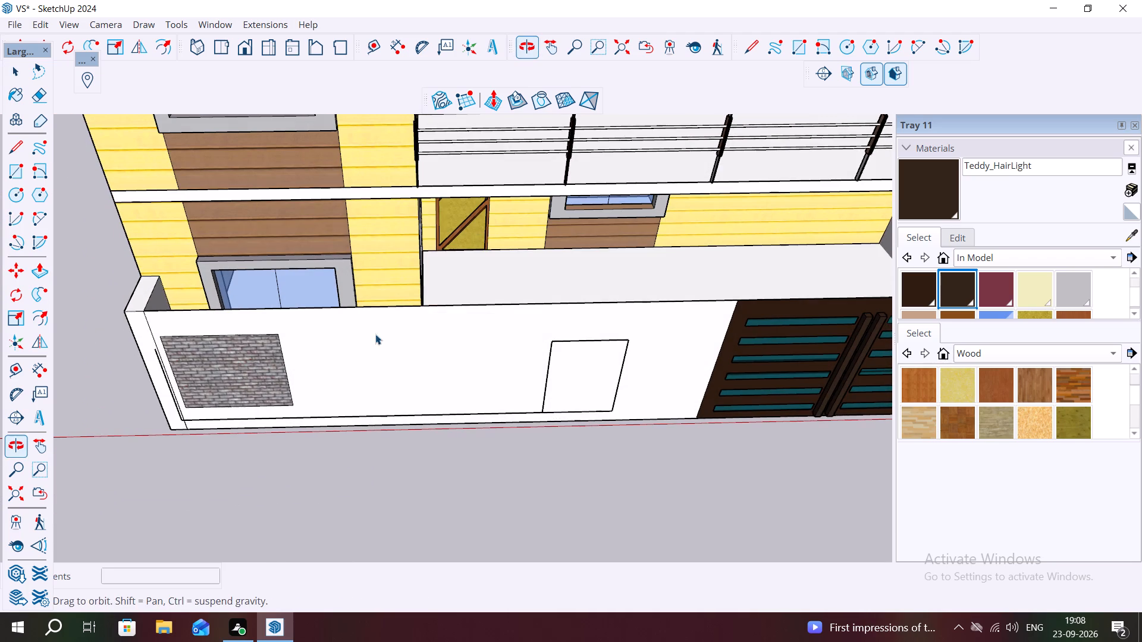
scroll(165, 380, "up", 7)
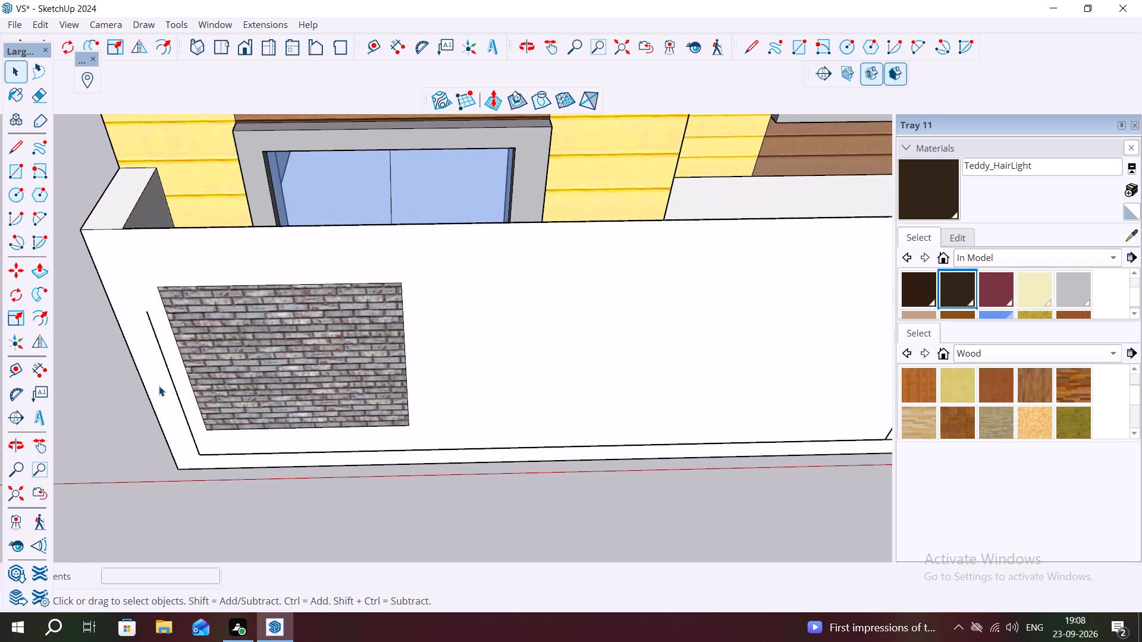
key("Escape")
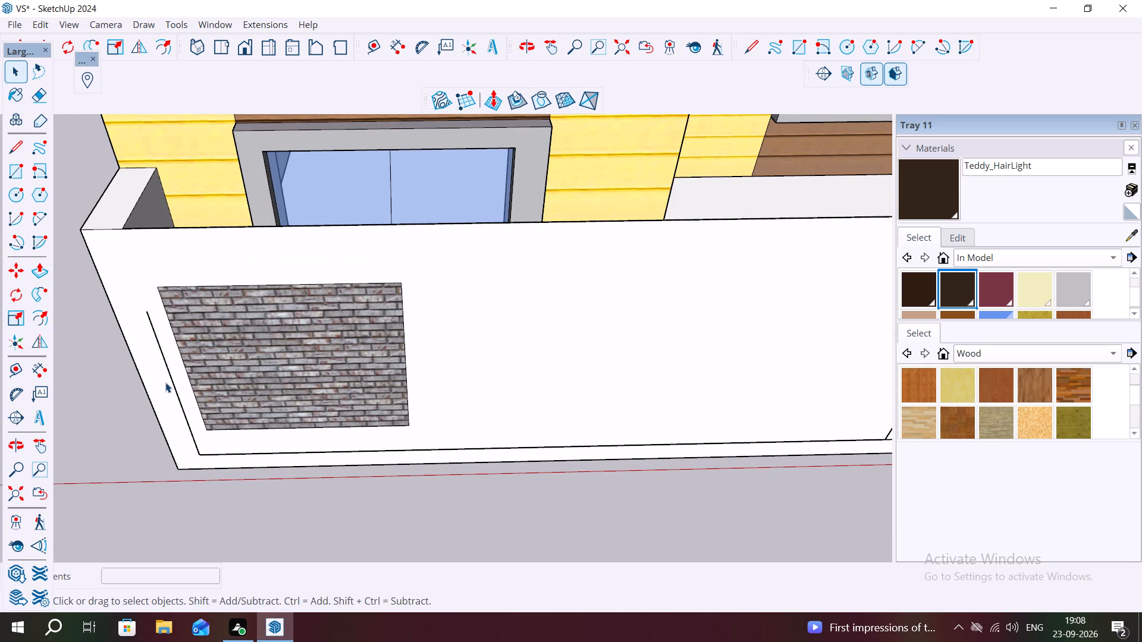
left_click(171, 380)
scroll(158, 380, "down", 3)
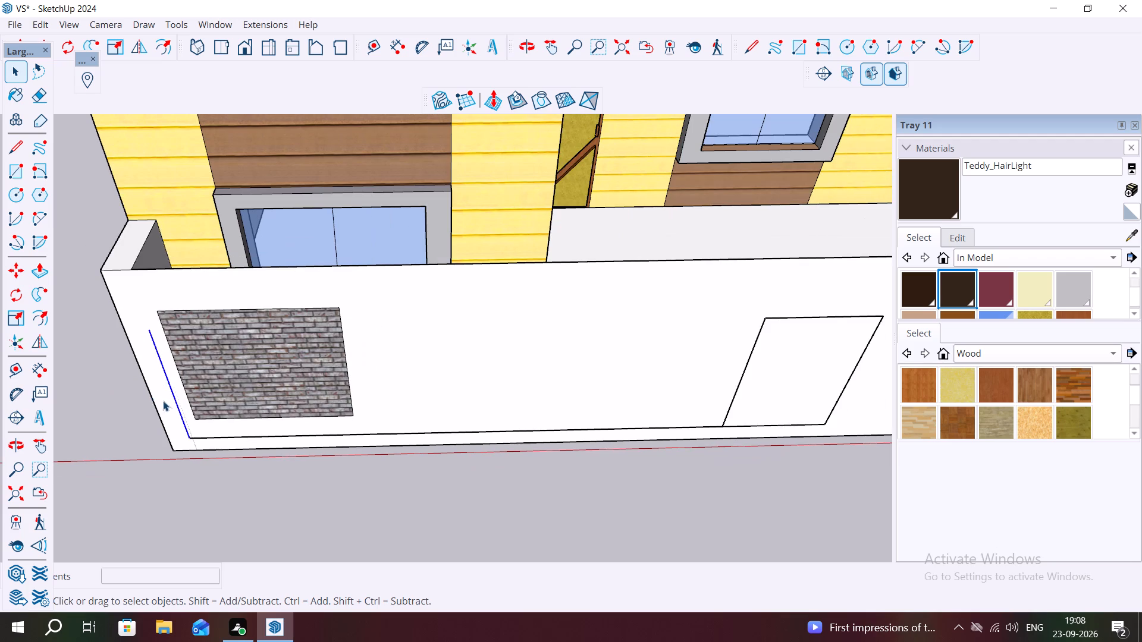
key("Delete")
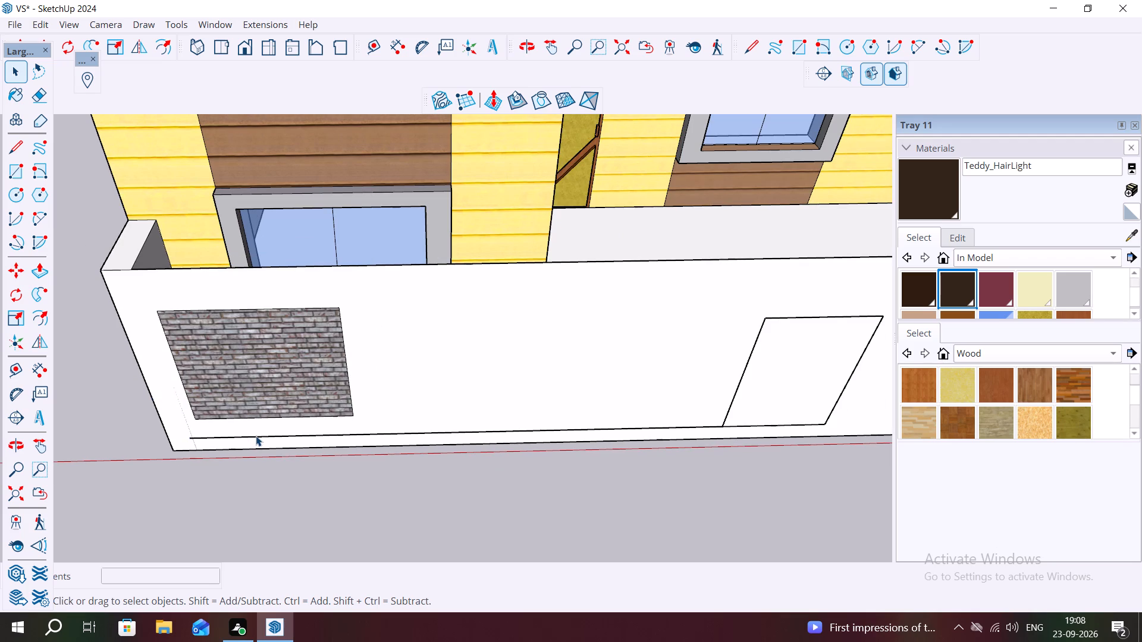
left_click(256, 436)
key("Delete")
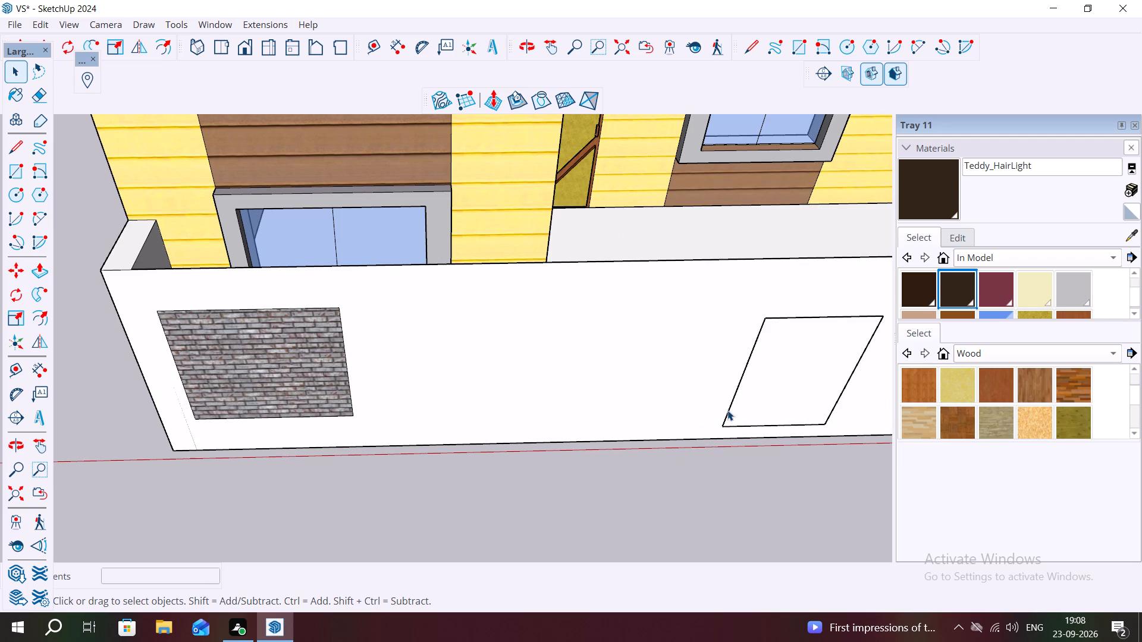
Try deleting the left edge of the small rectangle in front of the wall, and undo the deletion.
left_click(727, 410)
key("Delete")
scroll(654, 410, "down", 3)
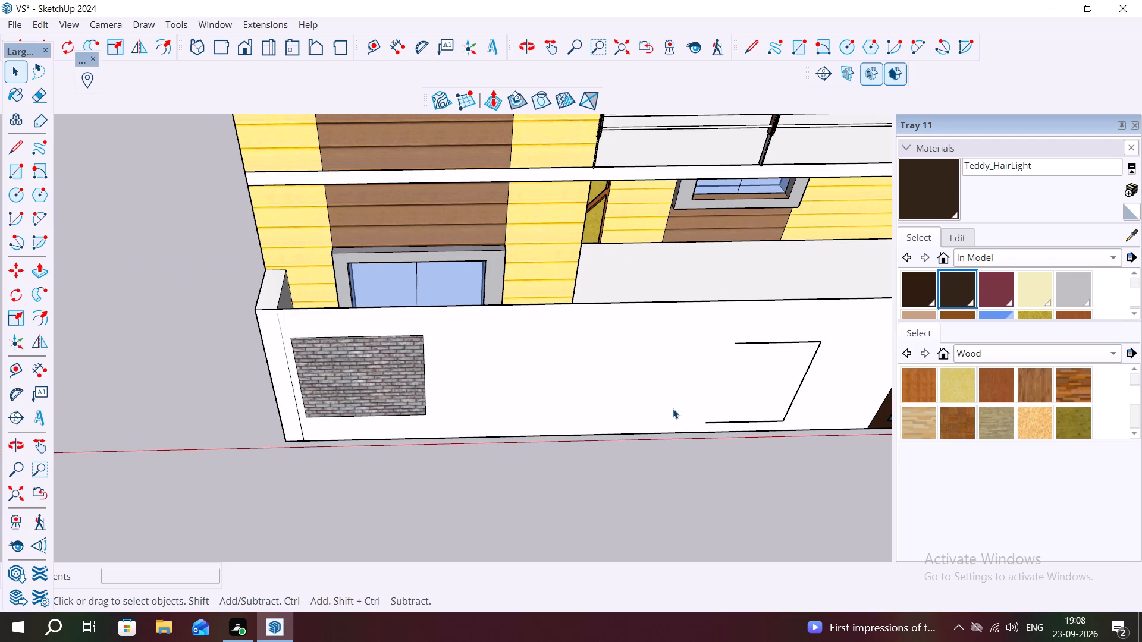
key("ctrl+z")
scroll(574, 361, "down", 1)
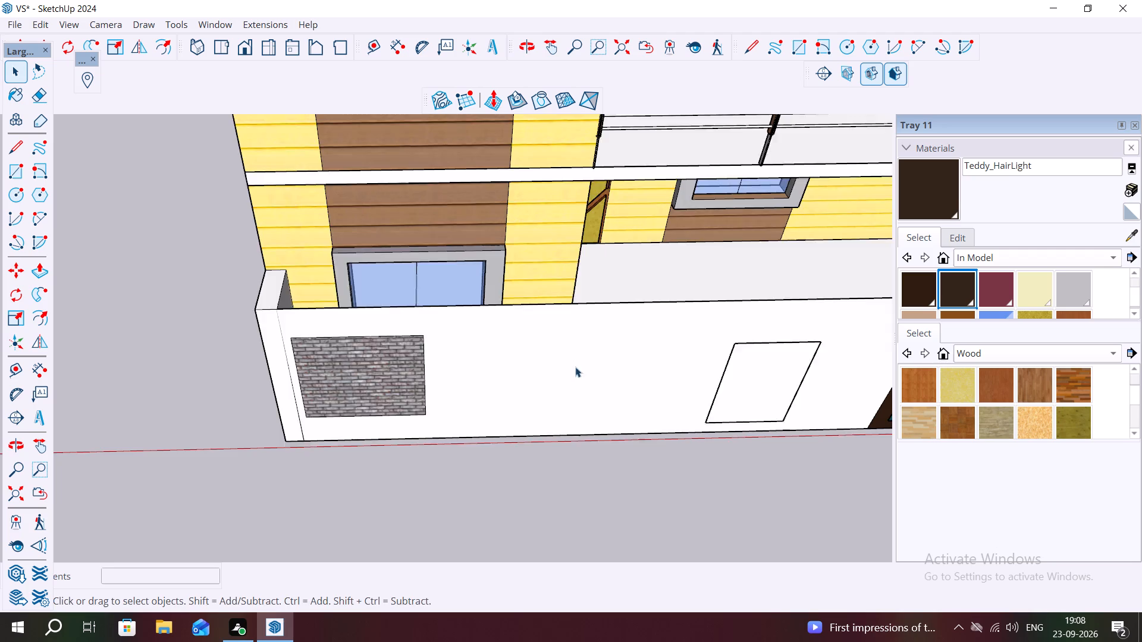
Open the wall group for editing and delete the brick-clad face at the front wall's end away from the gate.
middle_click_drag(502, 361, 529, 298)
left_click(401, 381)
double_click(400, 380)
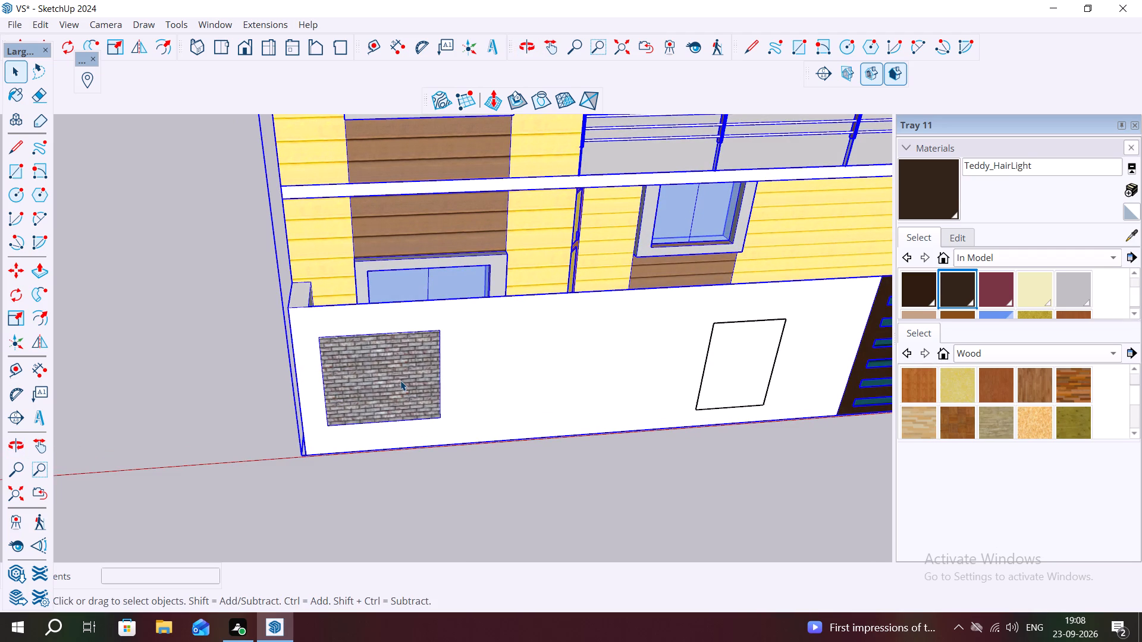
double_click(400, 380)
left_click(398, 379)
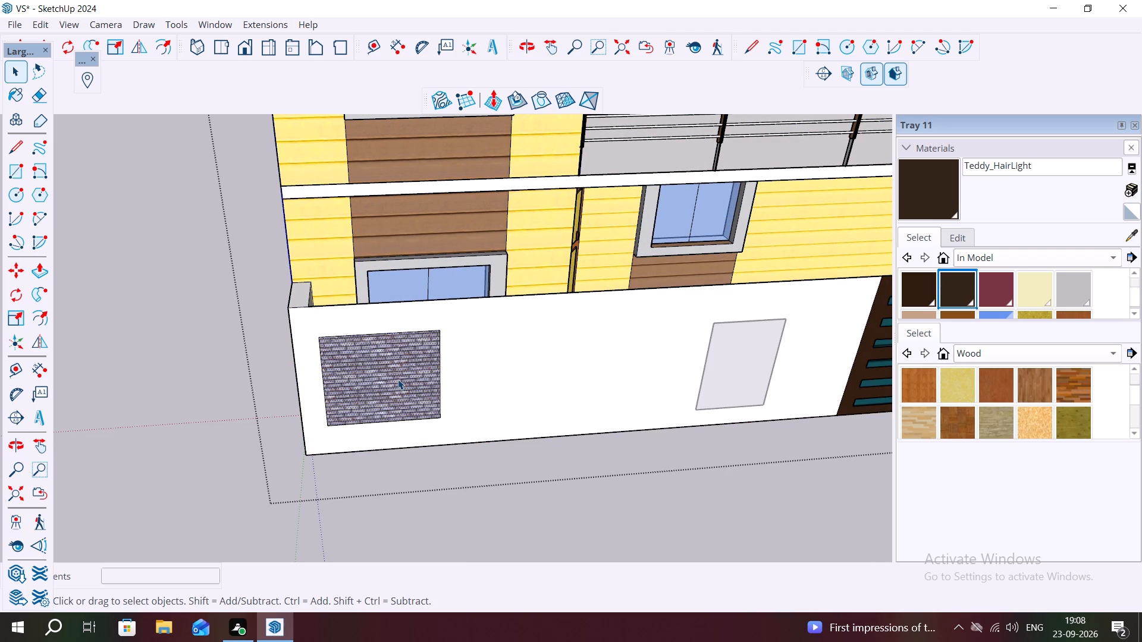
key("Delete")
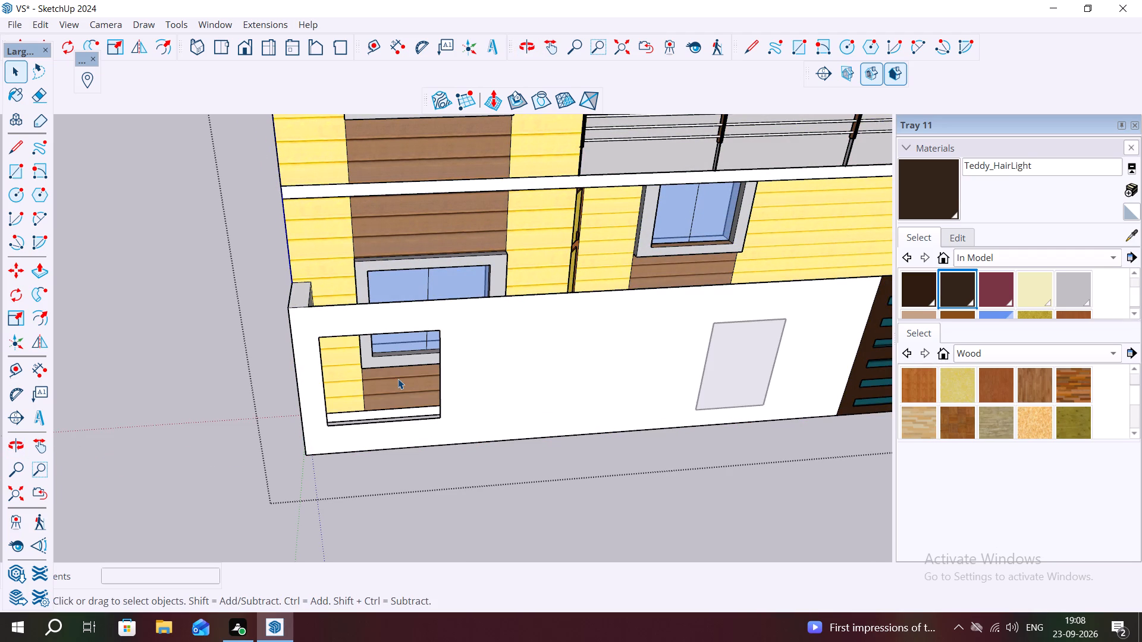
Close the opening left in the front wall with a rectangle of about 4' 8 9/16" by 4' 2 11/16".
scroll(389, 409, "down", 2)
key("ctrl+x")
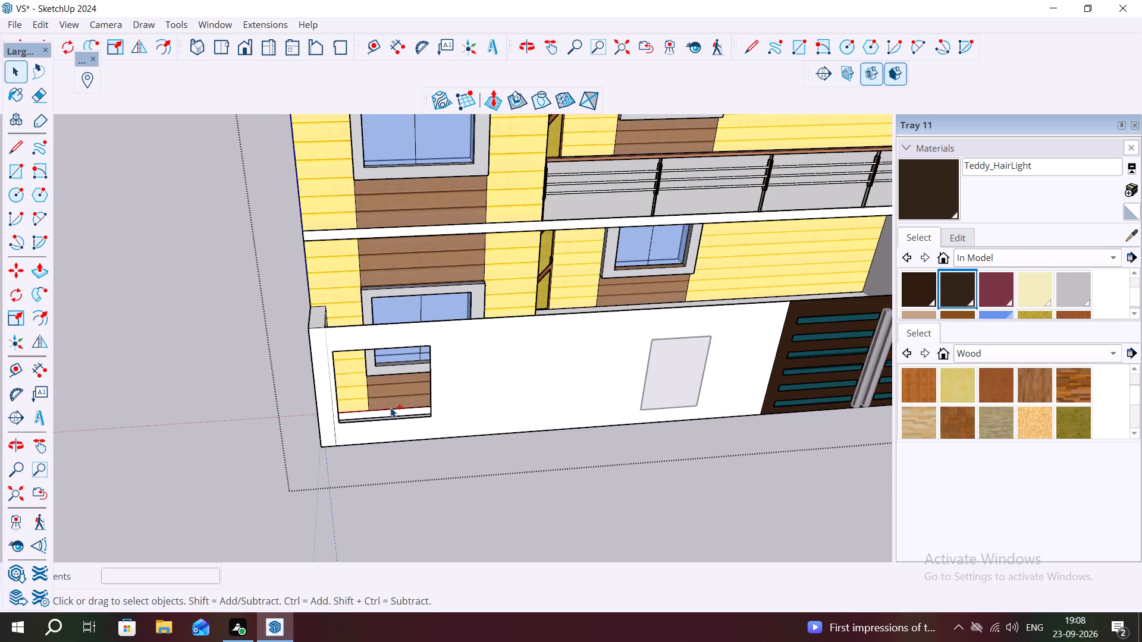
key("ctrl+x")
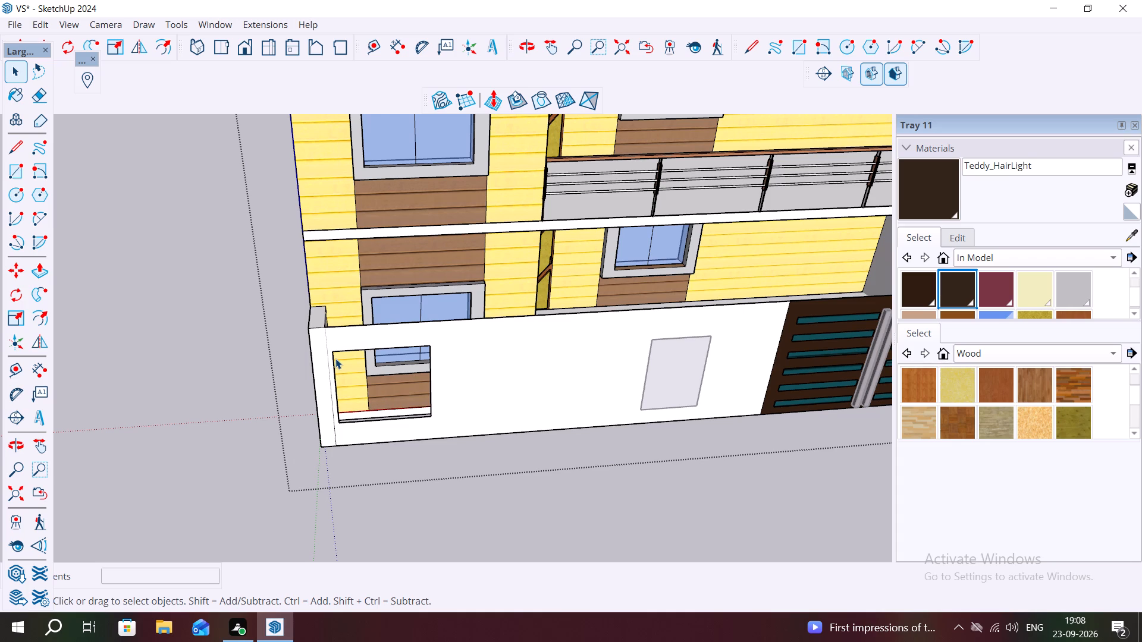
key("r")
left_click(337, 352)
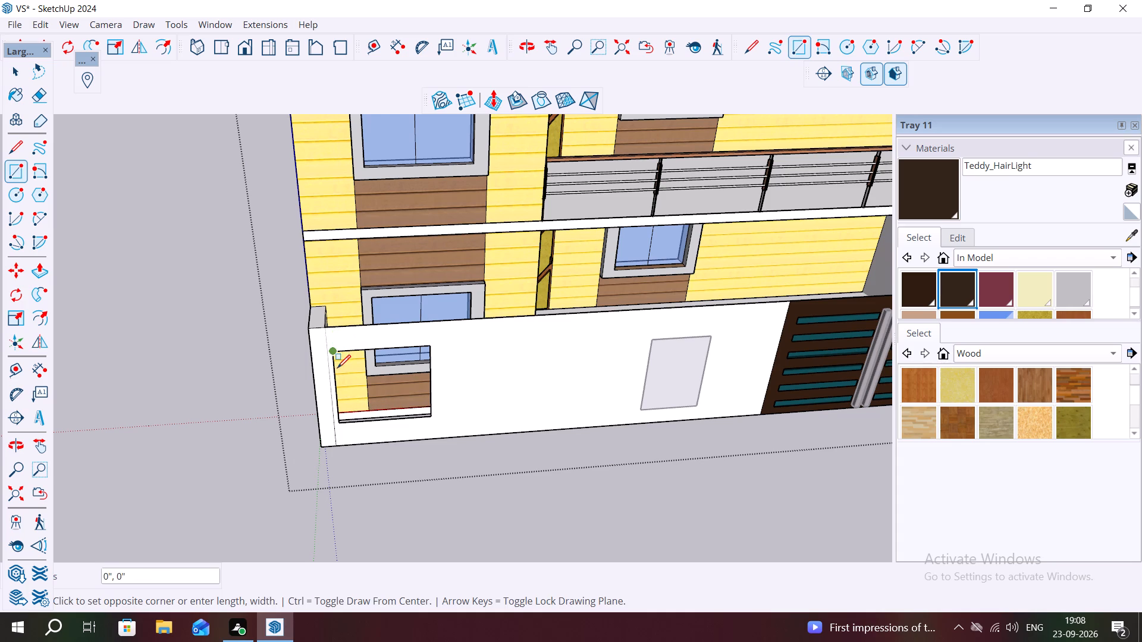
left_click(434, 417)
key("Escape")
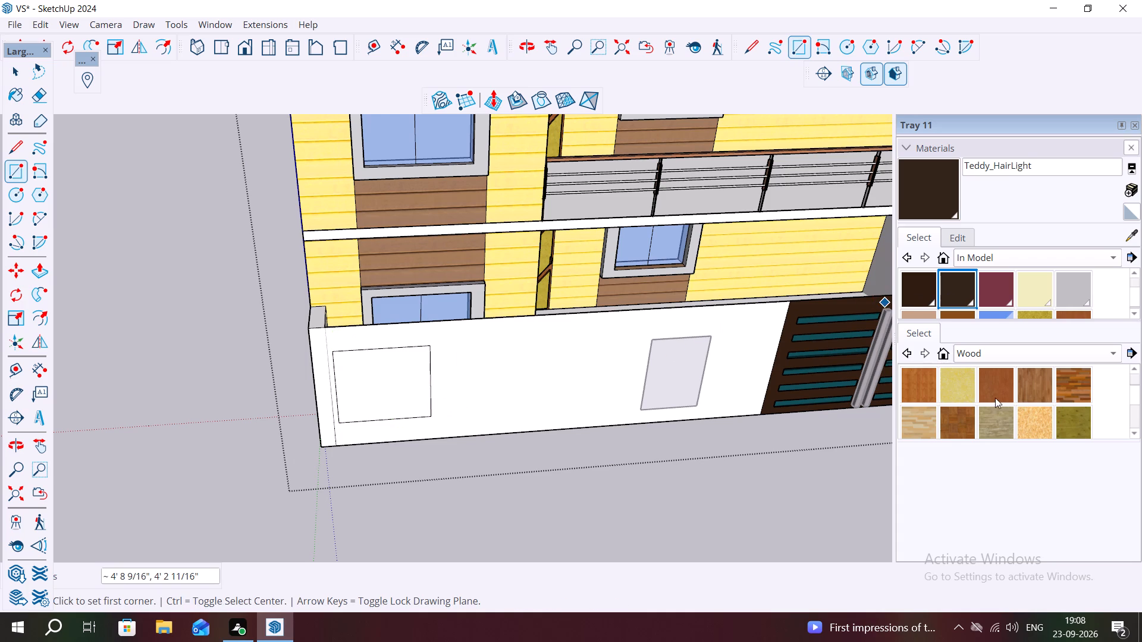
key("space")
Erase the stray vertical line on the front wall near its outer corner beside the gate.
scroll(1006, 404, "down", 2)
scroll(943, 389, "up", 4)
scroll(1074, 383, "up", 1)
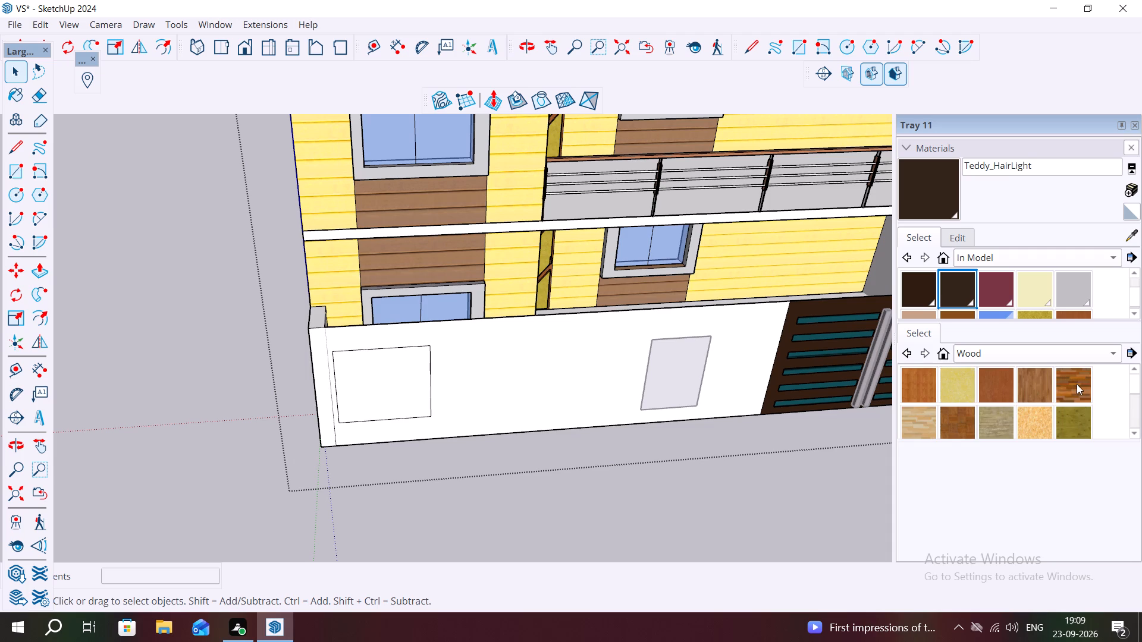
middle_click_drag(516, 382, 493, 363)
scroll(506, 377, "down", 4)
middle_click_drag(608, 373, 611, 354)
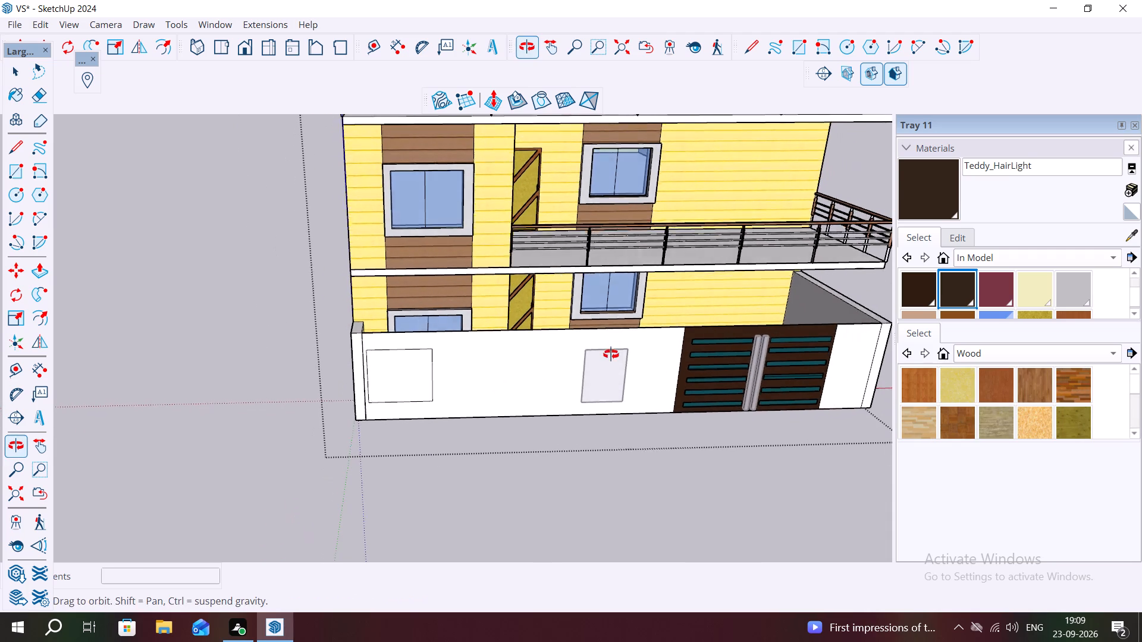
middle_click_drag(611, 354, 609, 344)
scroll(410, 376, "down", 2)
scroll(283, 397, "down", 3)
scroll(654, 394, "up", 4)
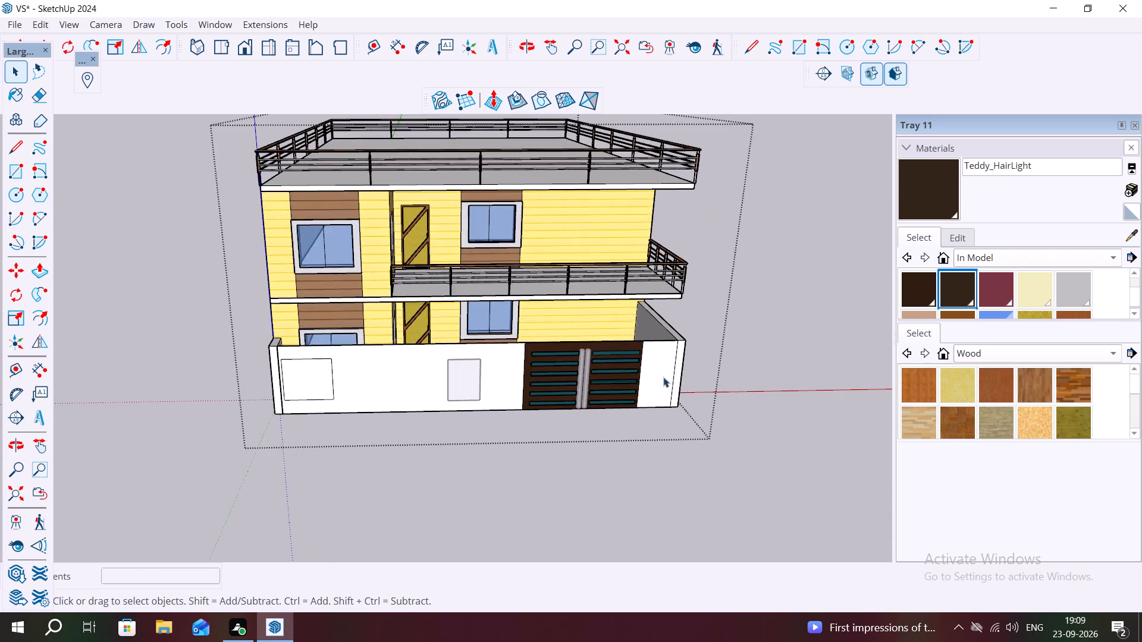
scroll(663, 377, "up", 6)
key("e")
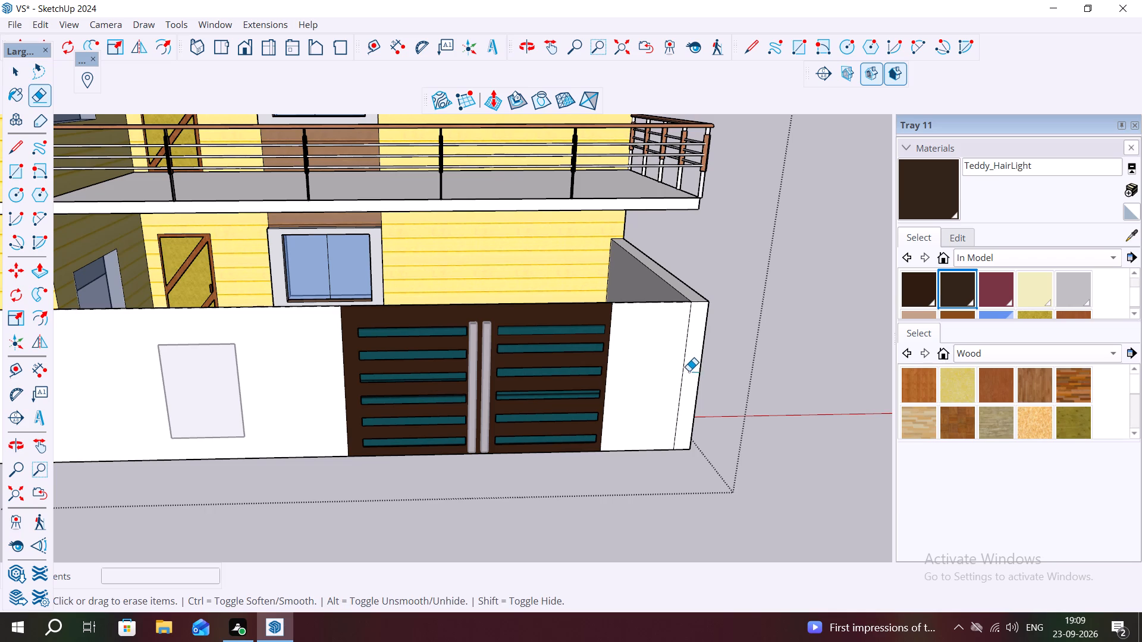
left_click(683, 369)
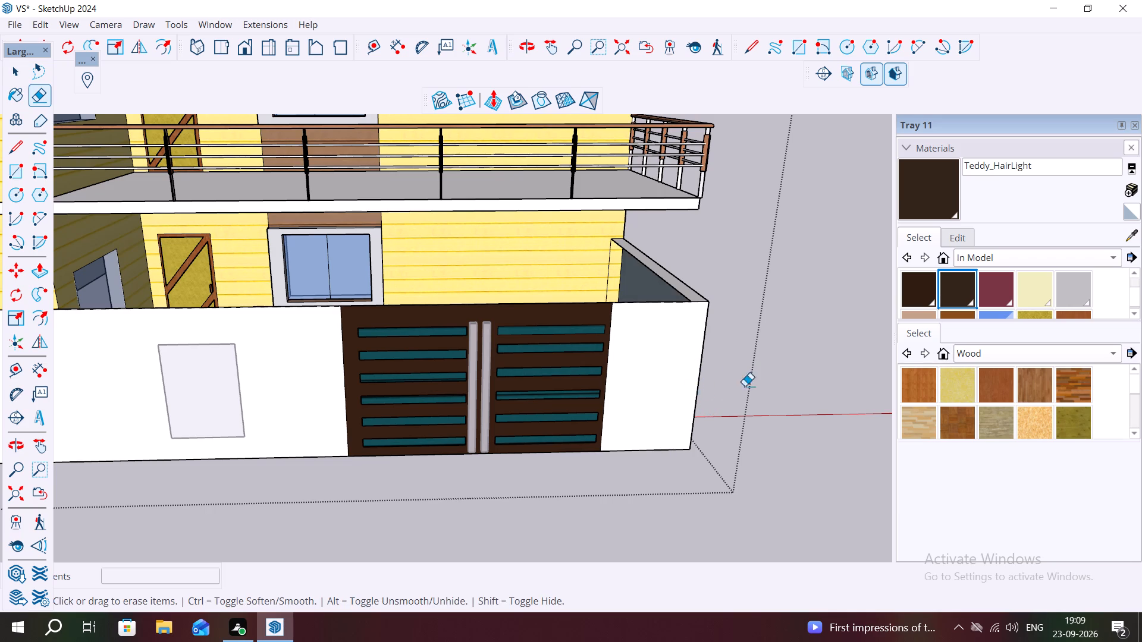
Examine the front wall, its outer corners and the whole house elevation from several angles.
scroll(653, 395, "down", 5)
scroll(761, 399, "down", 3)
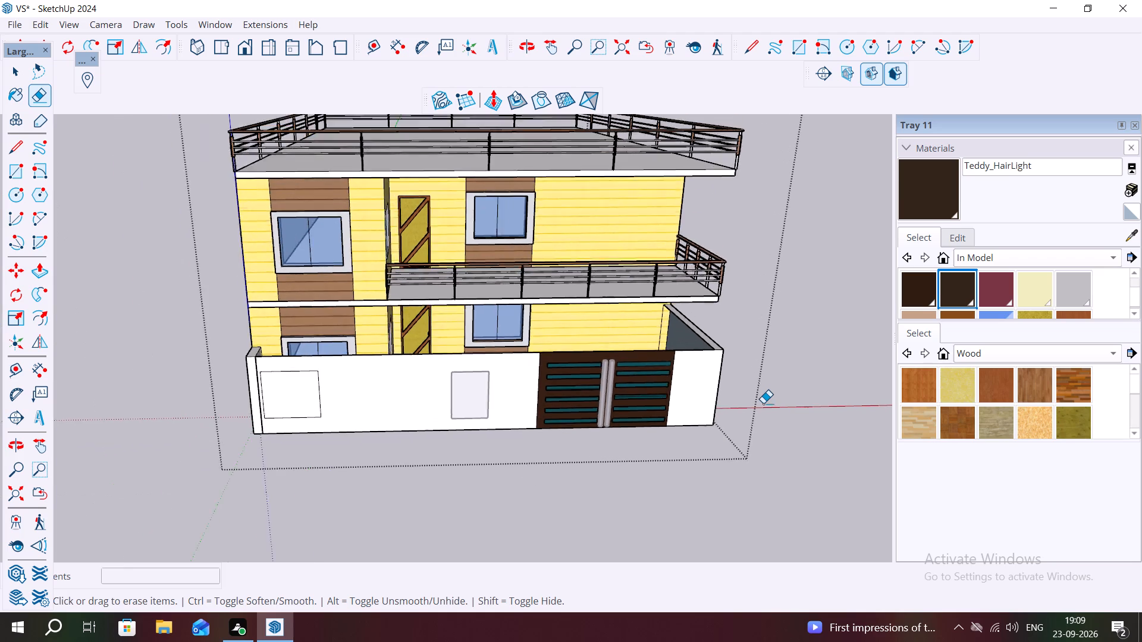
scroll(522, 407, "up", 3)
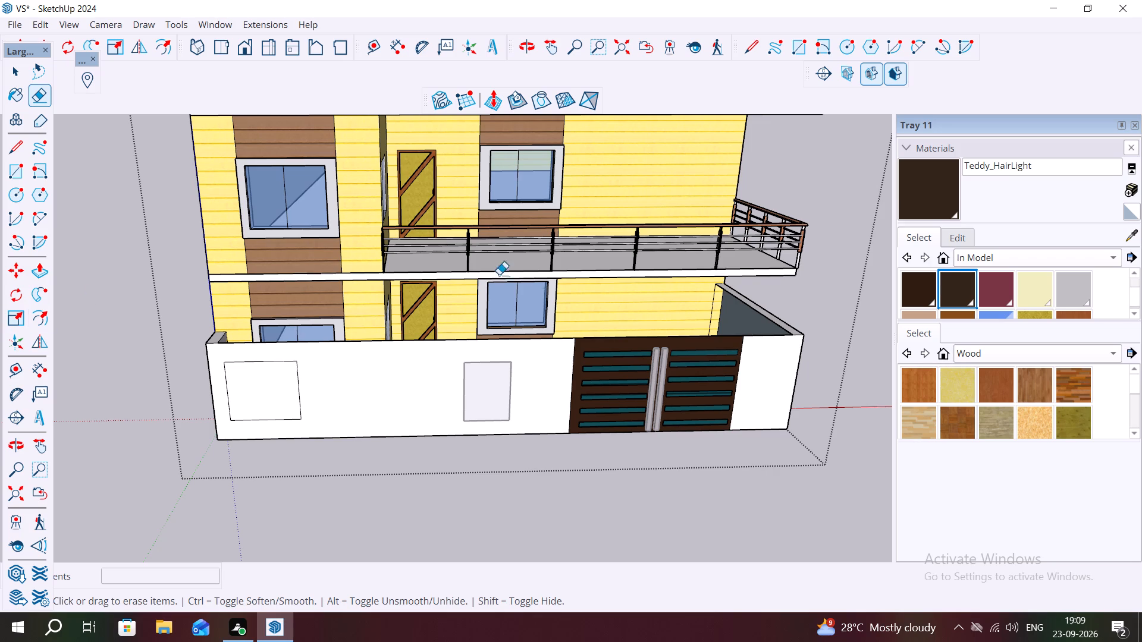
middle_click_drag(279, 398, 413, 333)
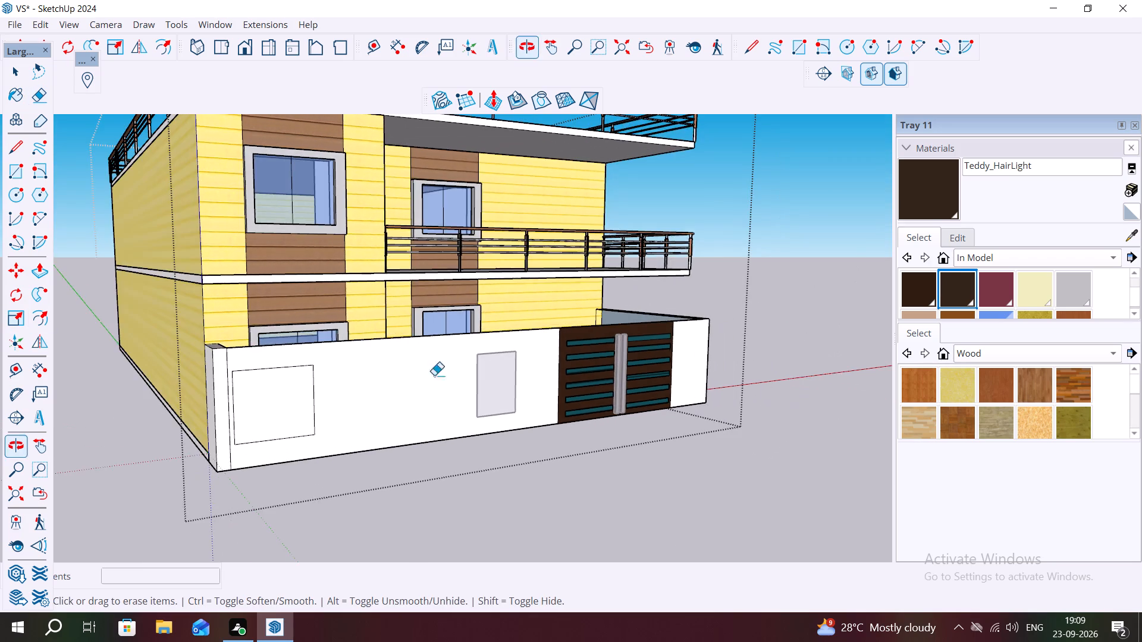
scroll(751, 421, "down", 8)
middle_click_drag(537, 467, 476, 417)
scroll(434, 411, "up", 4)
scroll(569, 439, "up", 2)
middle_click_drag(552, 434, 536, 465)
scroll(400, 418, "up", 3)
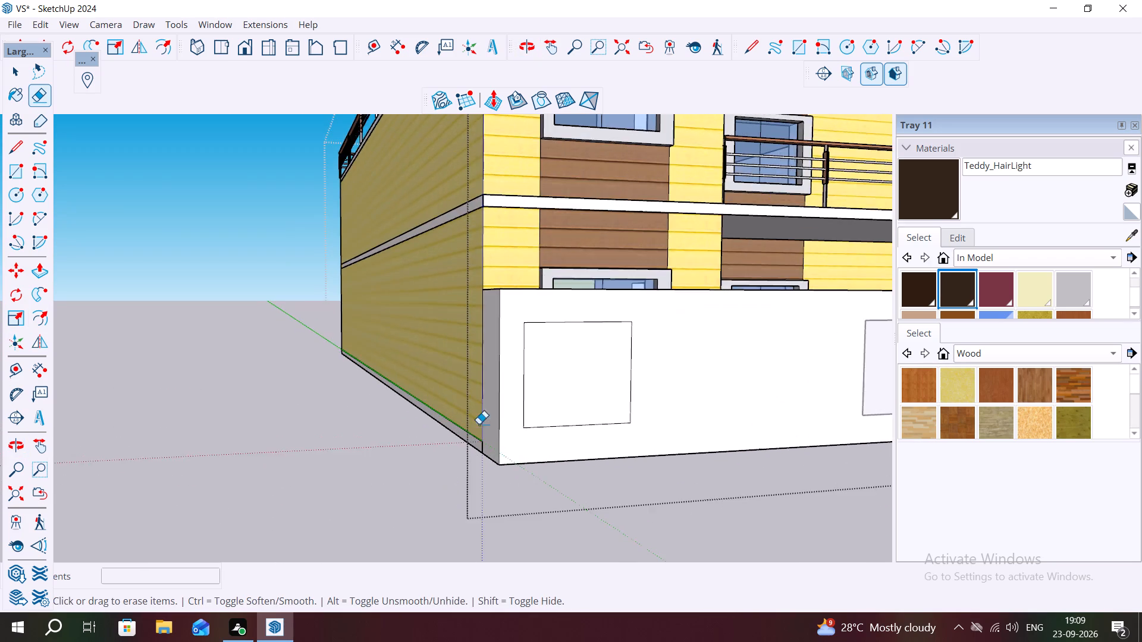
scroll(529, 421, "up", 4)
scroll(536, 417, "down", 11)
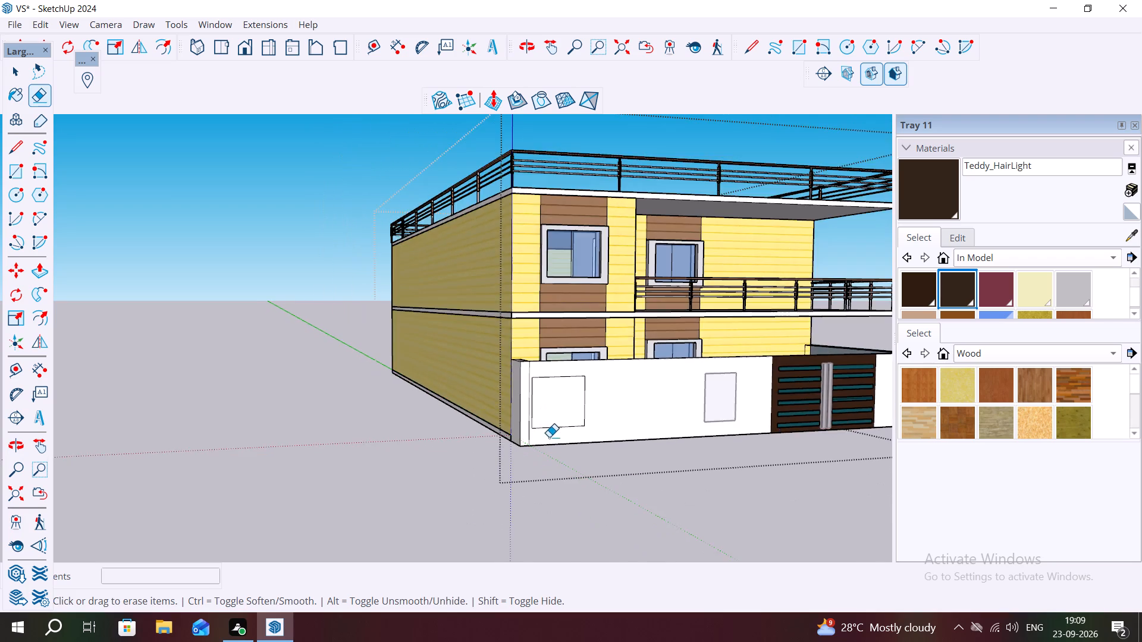
scroll(553, 443, "down", 4)
scroll(537, 429, "up", 4)
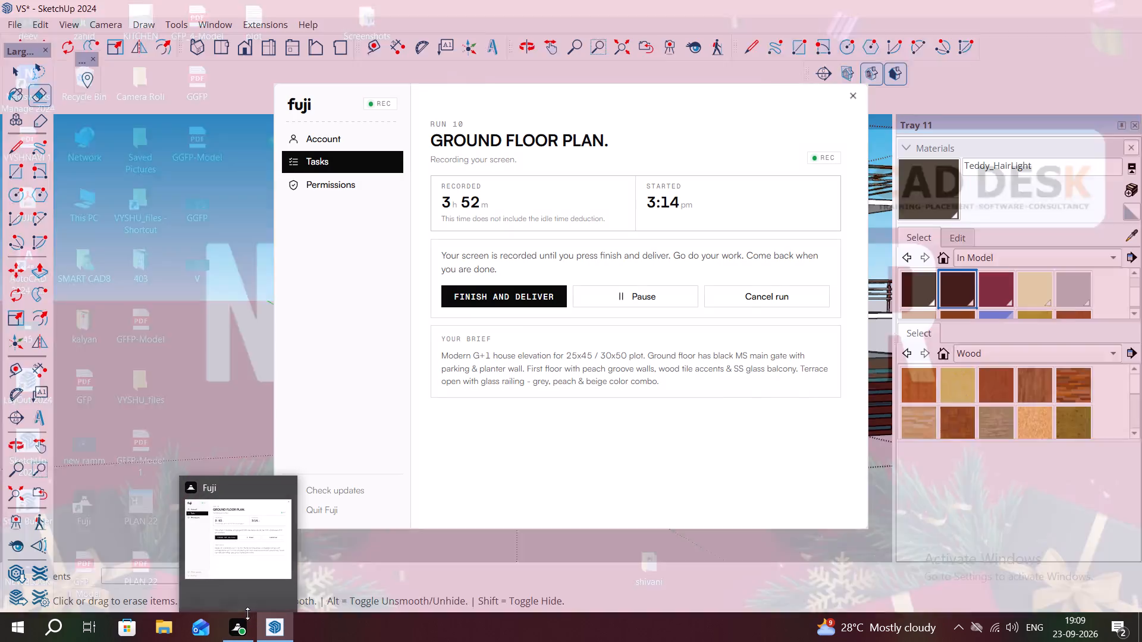
scroll(562, 432, "up", 9)
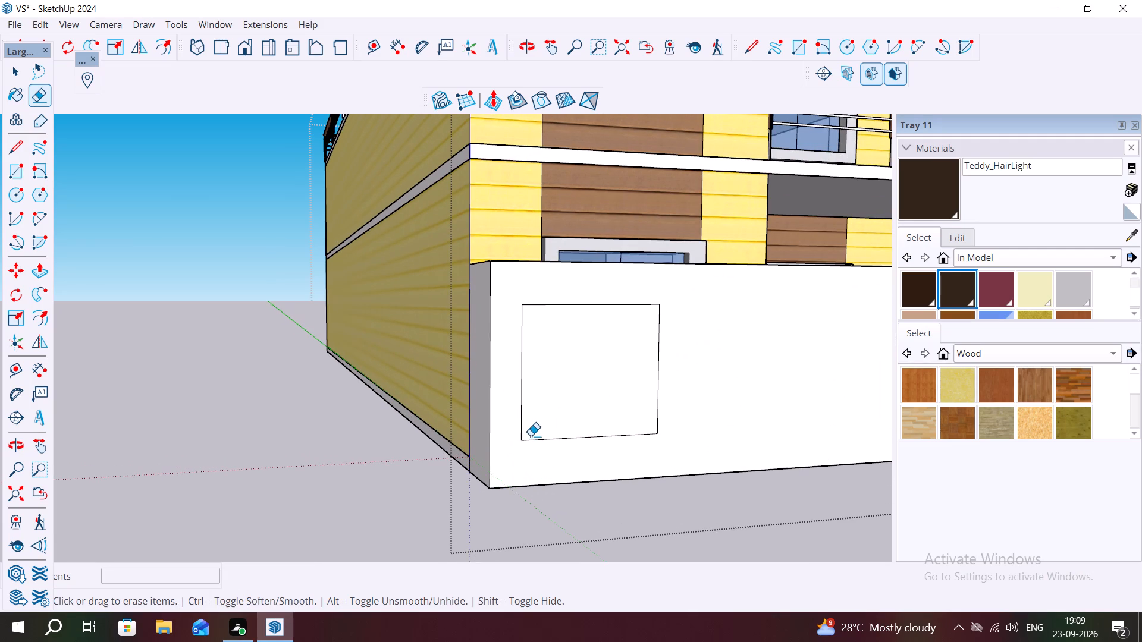
key("Escape")
key("space")
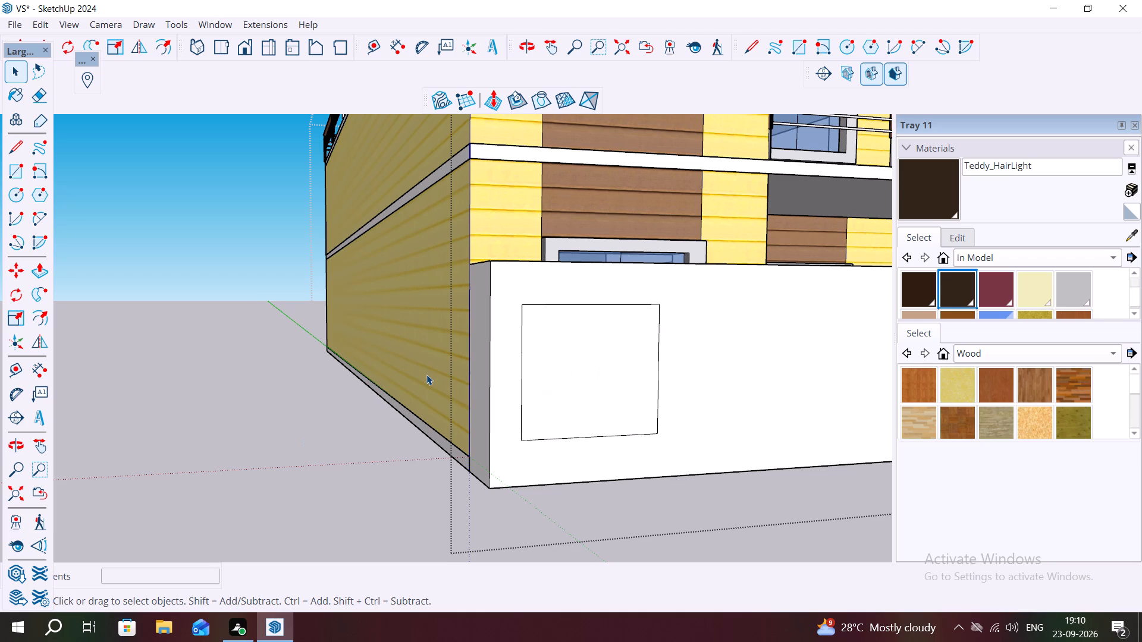
scroll(278, 641, "down", 3)
scroll(439, 474, "down", 5)
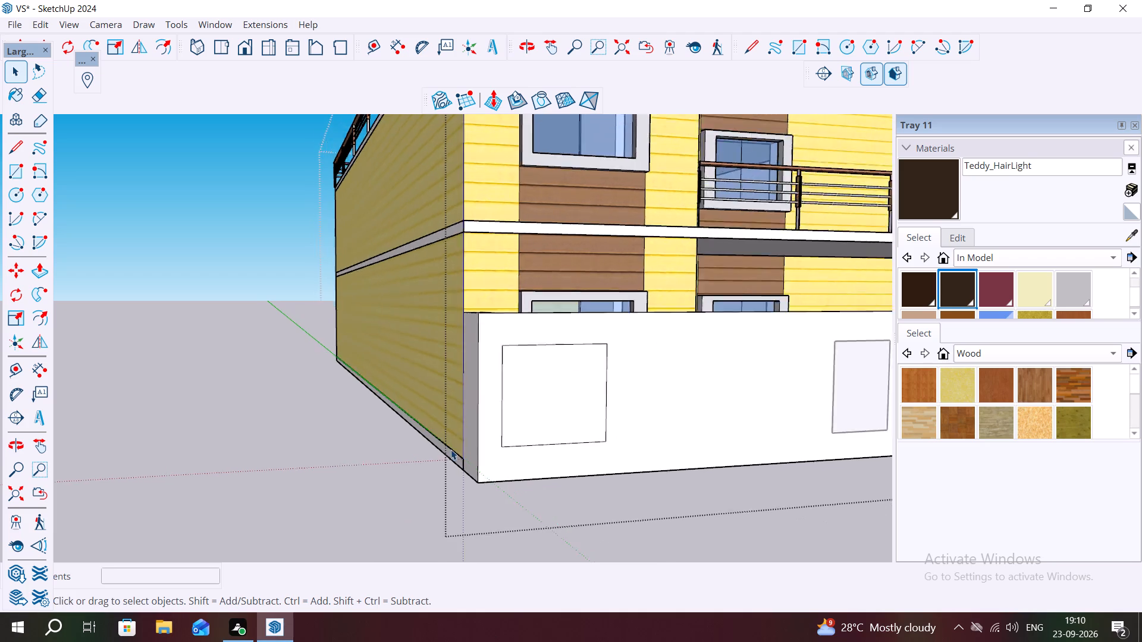
scroll(451, 449, "down", 6)
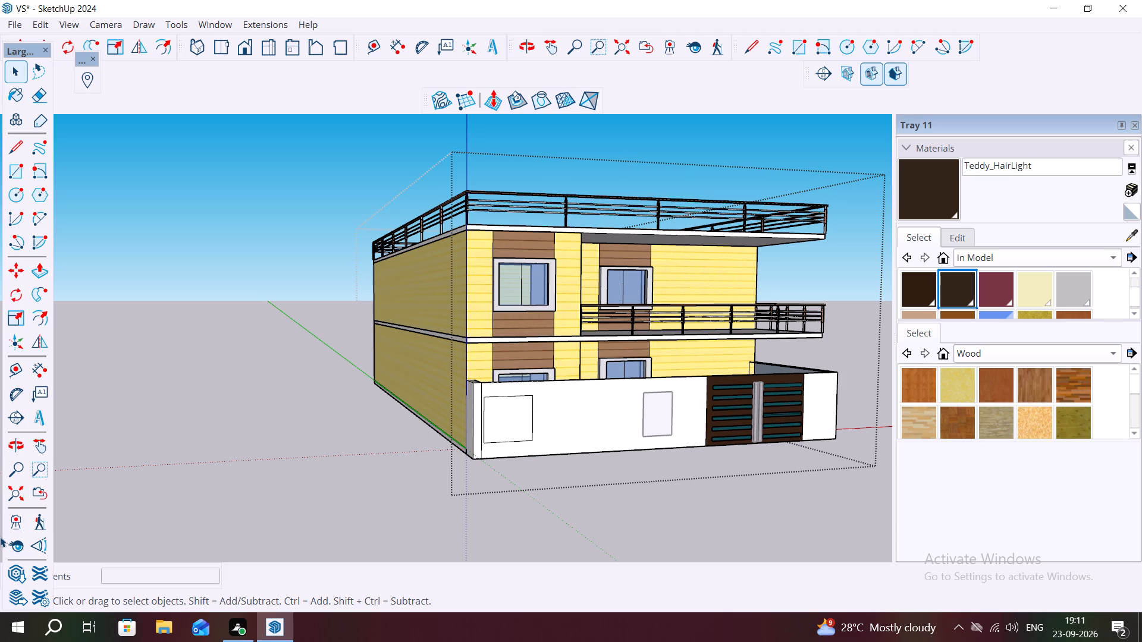
scroll(153, 557, "down", 1)
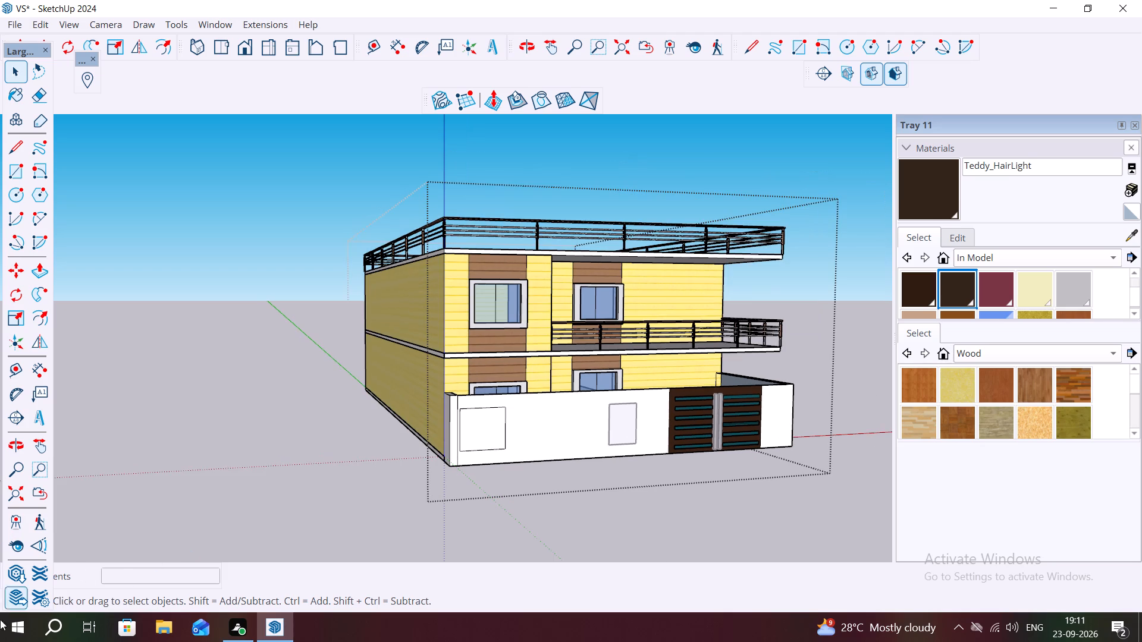
middle_click_drag(347, 477, 143, 440)
middle_click_drag(452, 424, 429, 500)
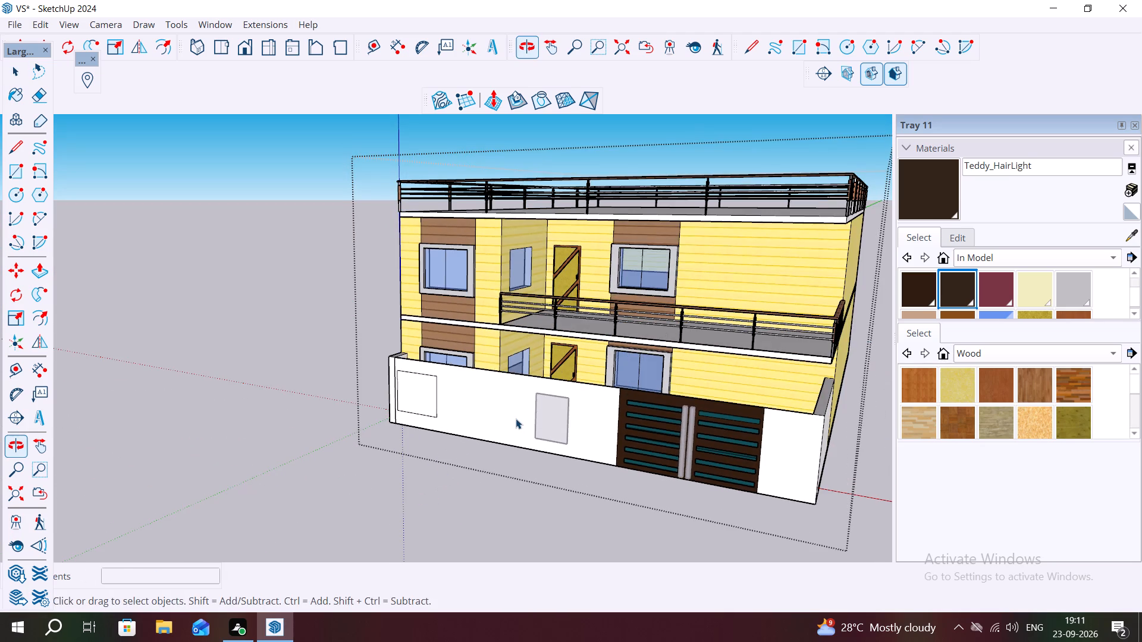
middle_click_drag(518, 408, 611, 423)
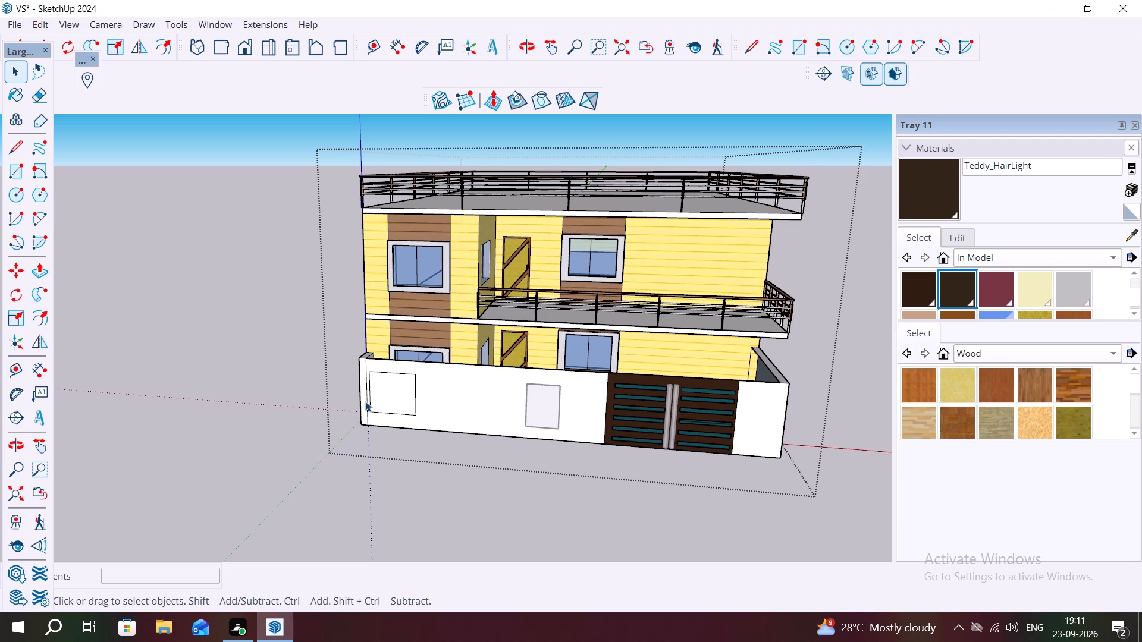
Draw a rectangle about 8' 5/16" by 1' 8 15/16" on the front wall from its bottom corner away from the gate.
scroll(368, 408, "up", 2)
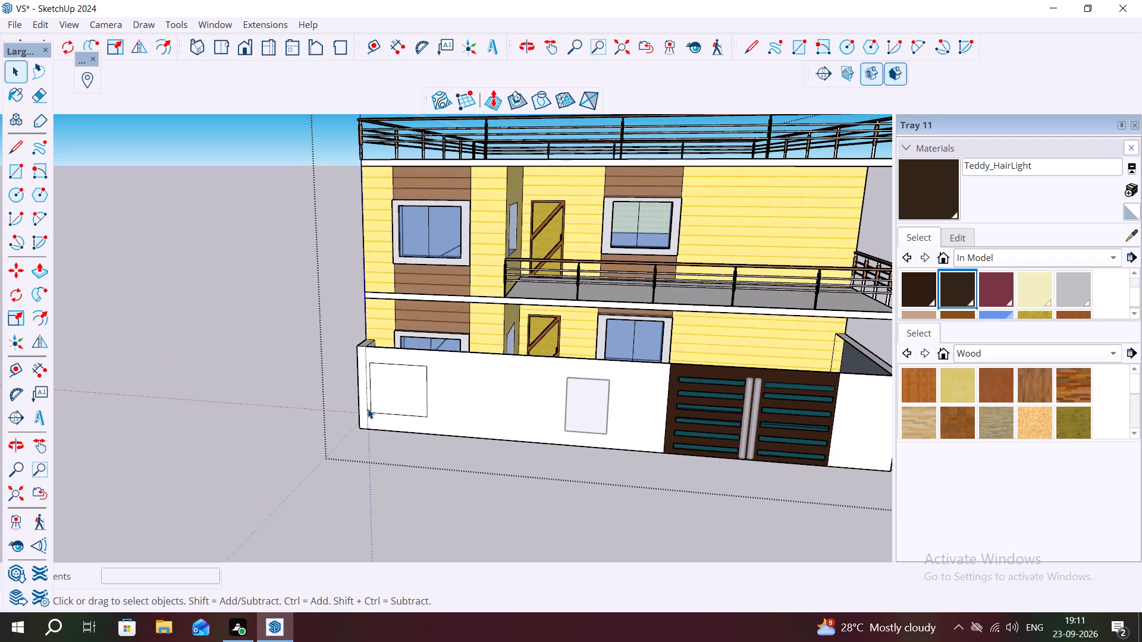
key("l")
key("Escape")
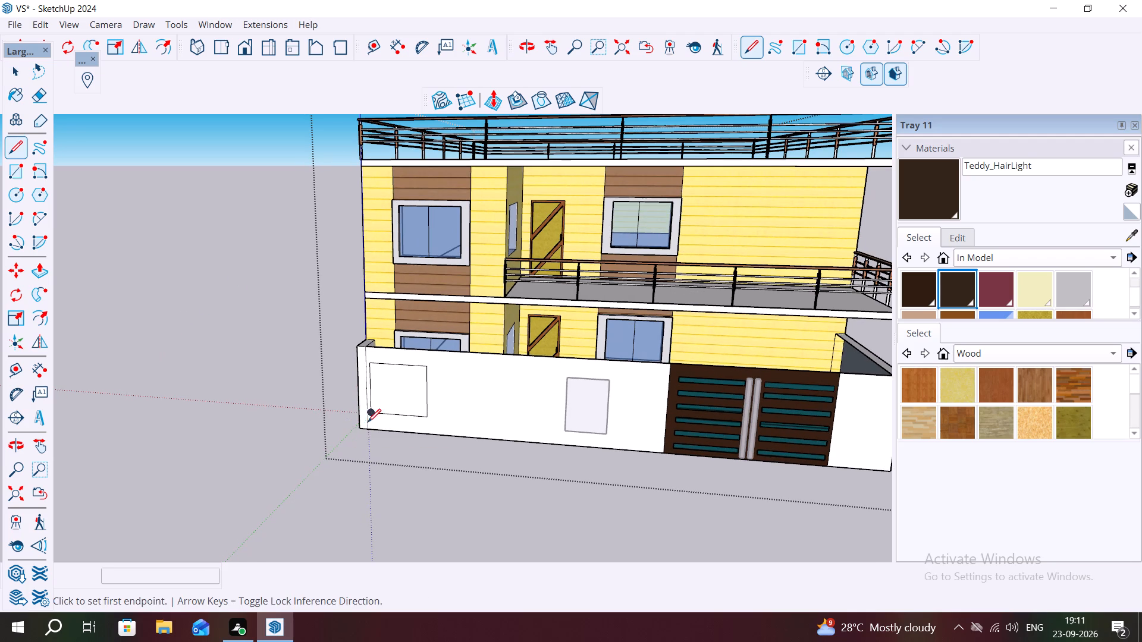
key("r")
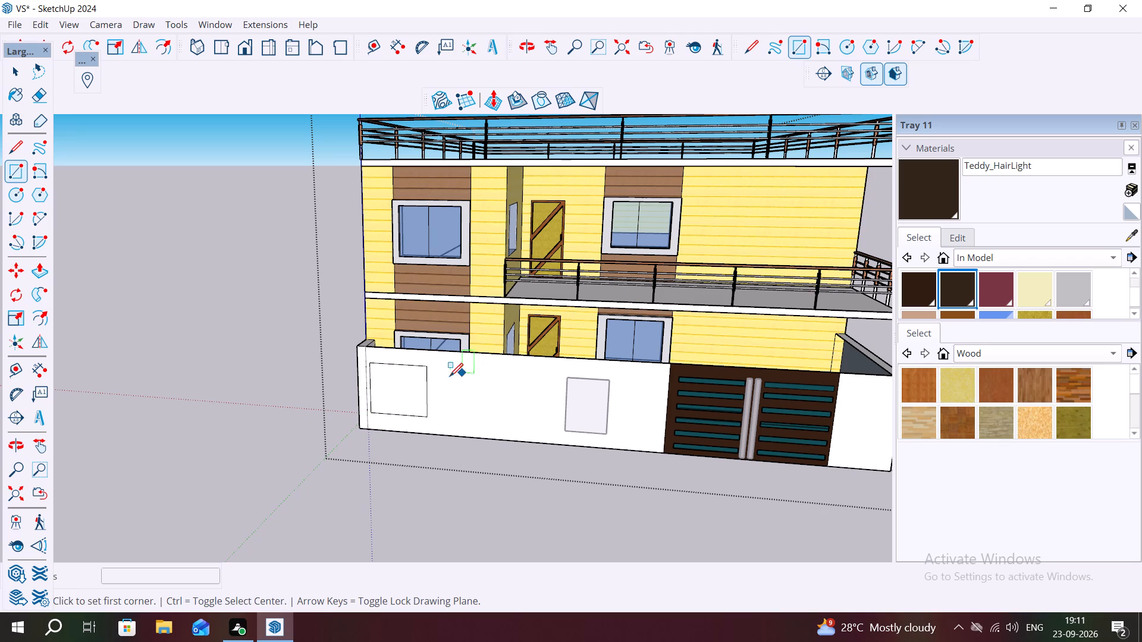
middle_click_drag(456, 367, 457, 333)
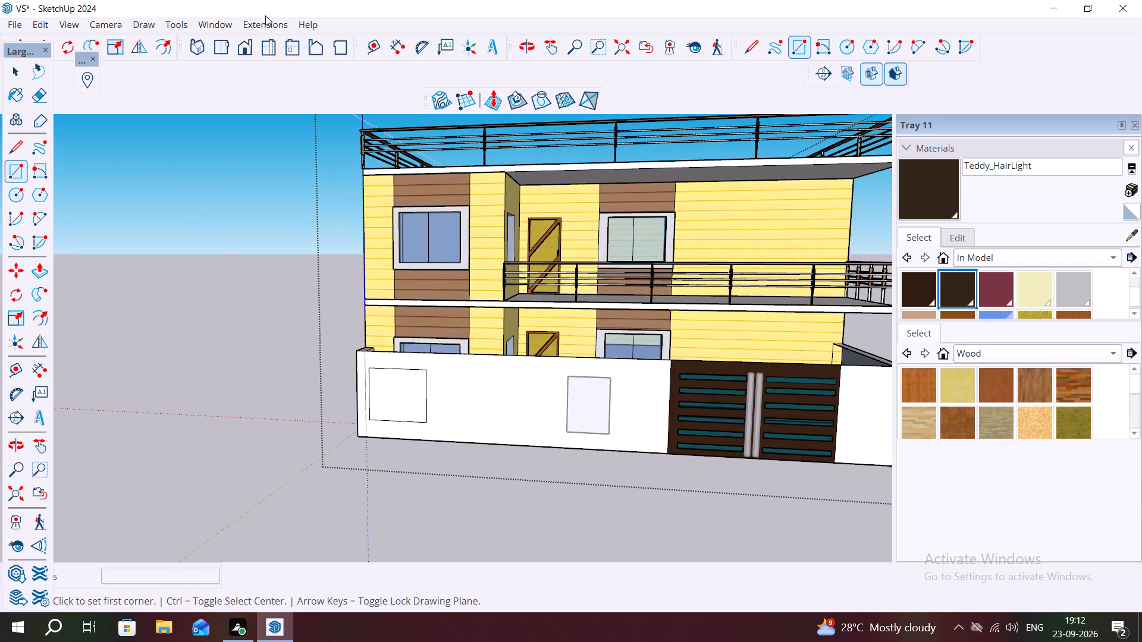
left_click(356, 438)
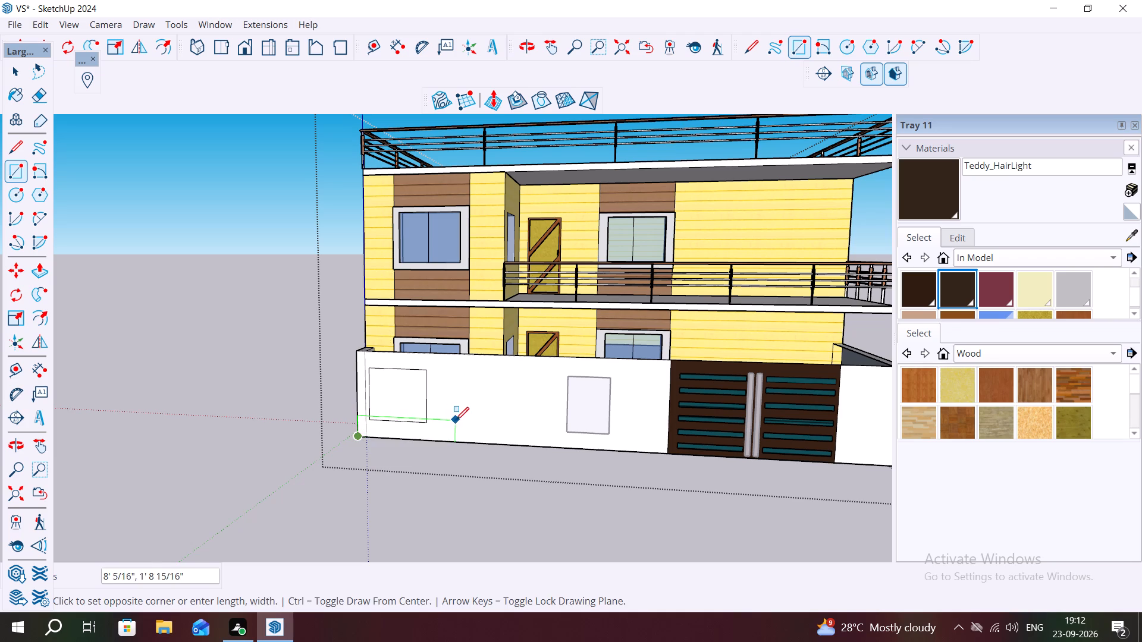
left_click(457, 420)
key("space")
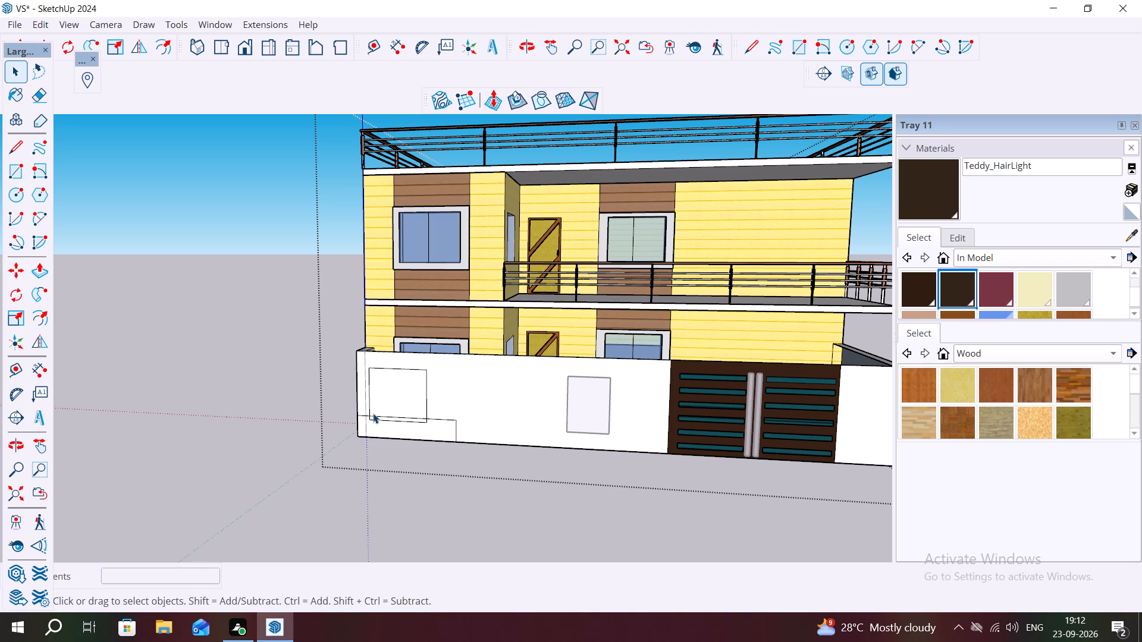
Erase the parts of the square panel outline that extend below the top edge of the low rectangle on the front wall.
scroll(373, 413, "up", 6)
middle_click_drag(366, 423, 390, 377)
scroll(382, 421, "up", 6)
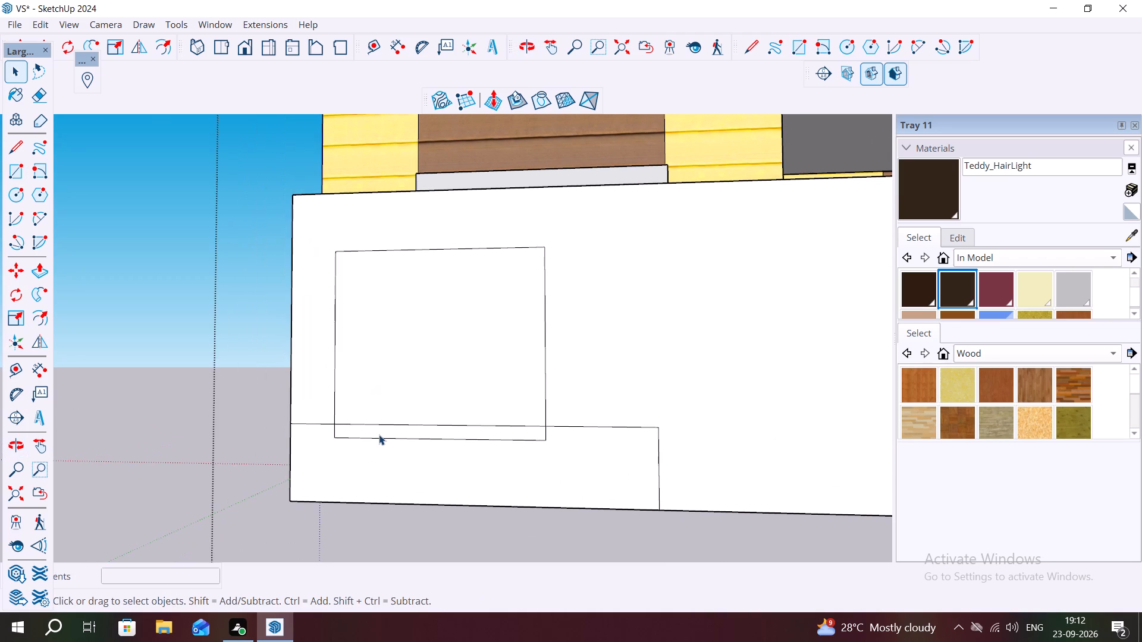
key("e")
scroll(326, 421, "up", 3)
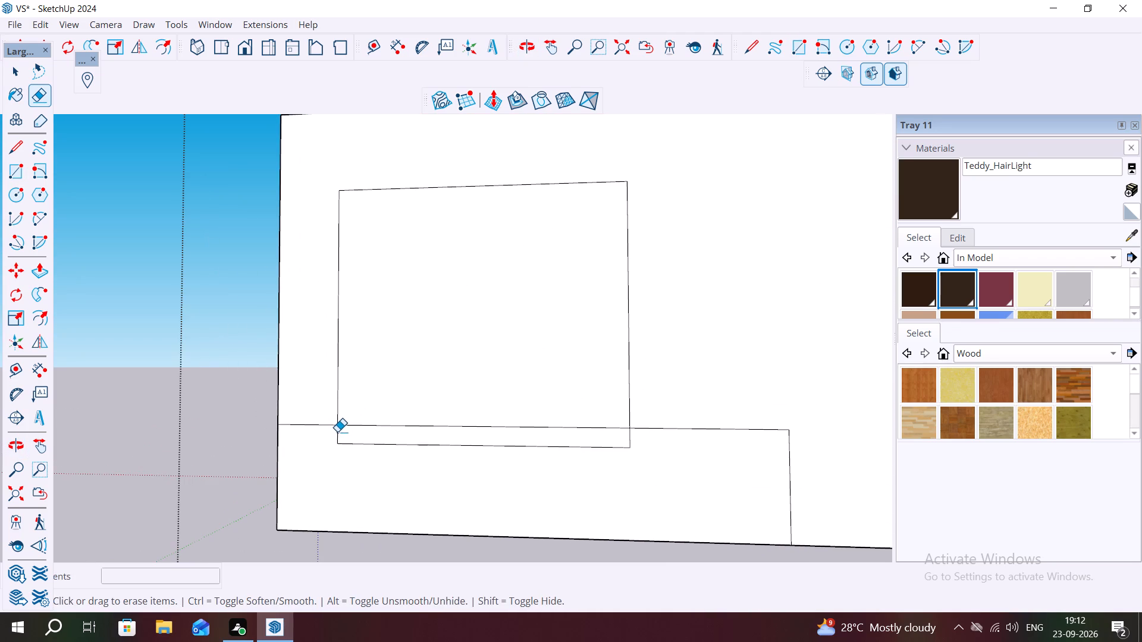
left_click(337, 432)
left_click(353, 443)
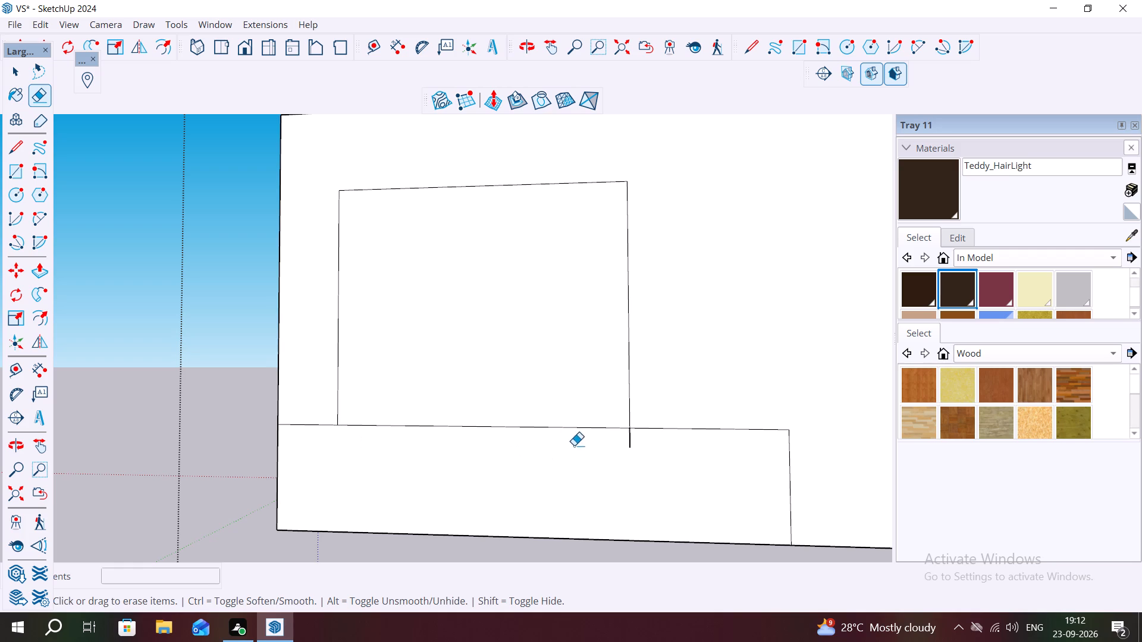
left_click(629, 436)
key("Escape")
Push/Pull the low rectangle at the base of the front wall outward by 8".
key("space")
left_click(493, 477)
key("p")
left_click(493, 477)
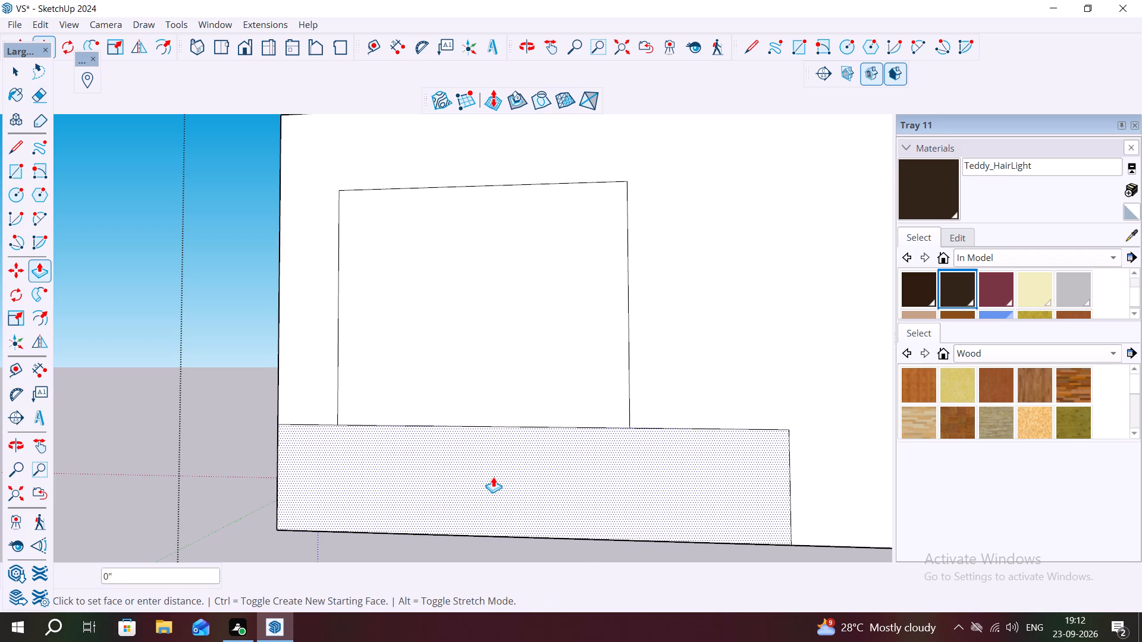
scroll(459, 528, "down", 4)
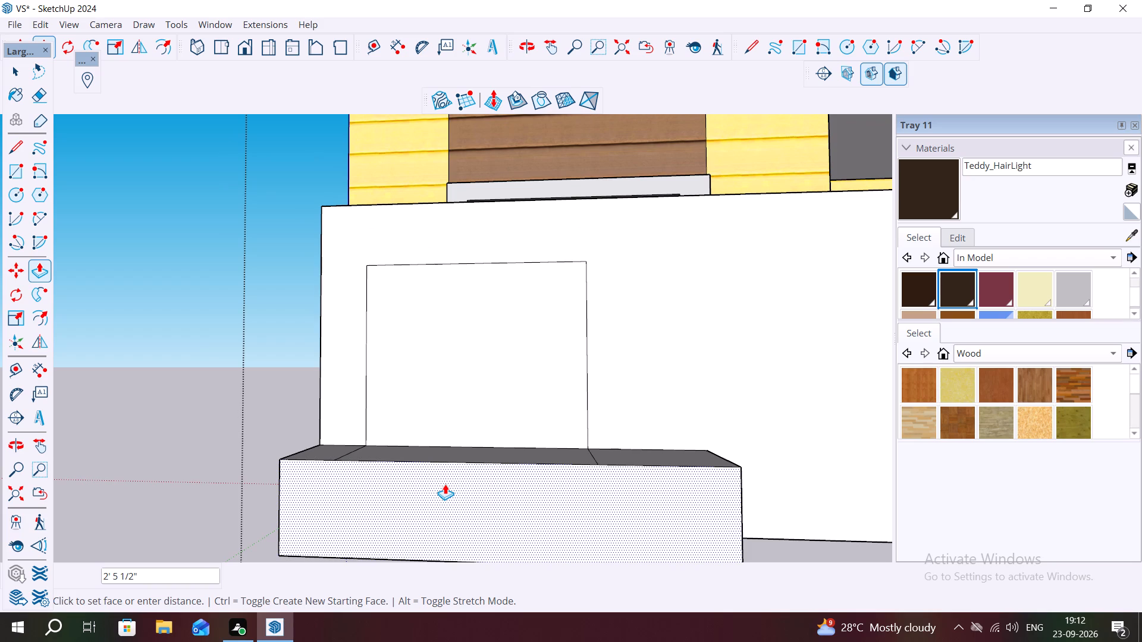
key("8")
key("shift+quotedbl")
key("Return")
middle_click_drag(375, 456, 481, 562)
key("space")
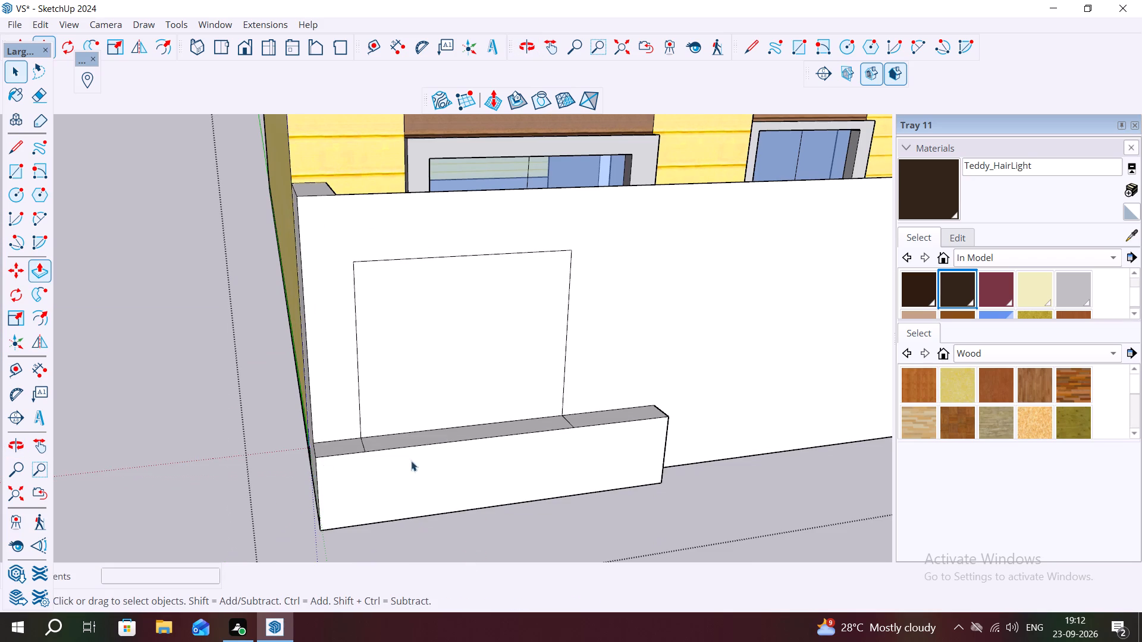
Erase the two short lines crossing the top face of the extruded ledge.
key("e")
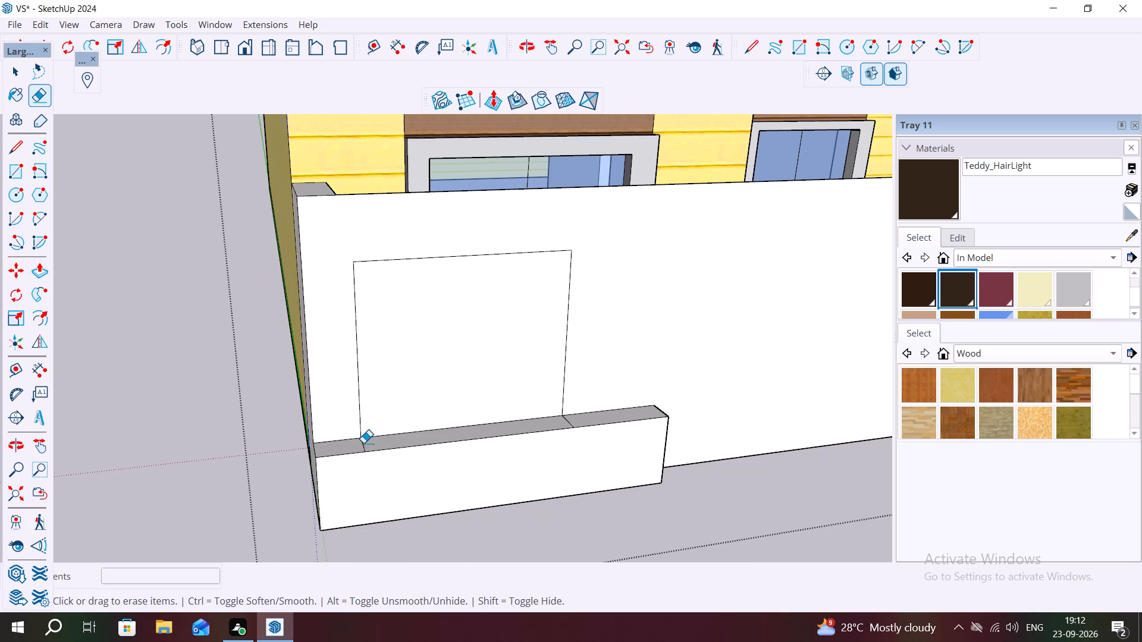
left_click(363, 443)
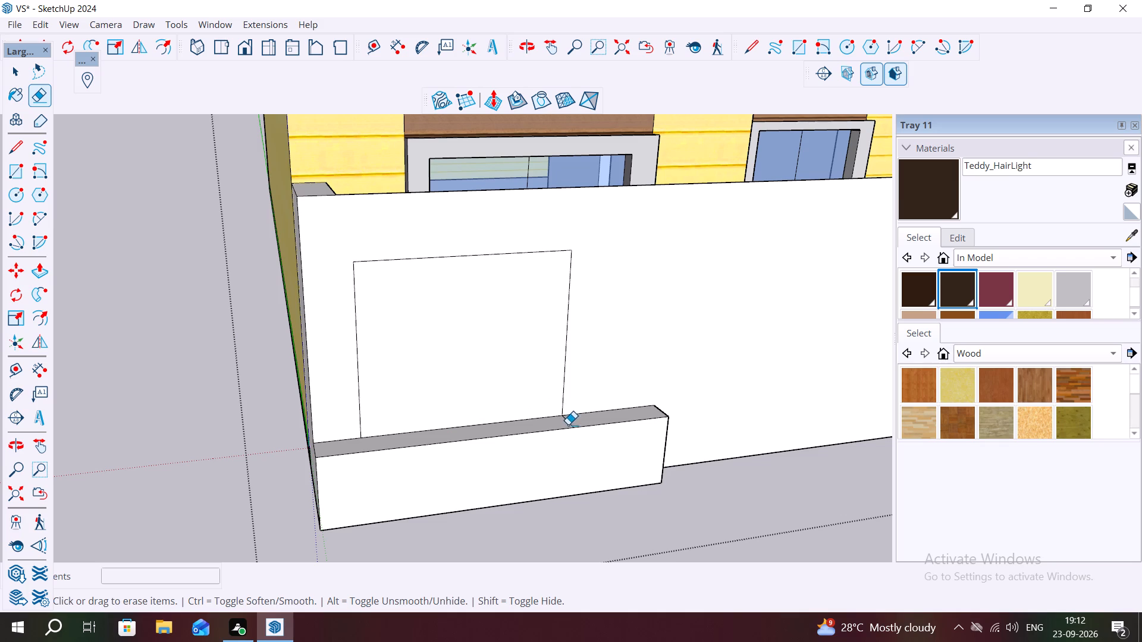
left_click(572, 425)
key("Escape")
Paint the ledge's top, front and gate-side end faces with the green Teddy_BookJacket material.
key("space")
left_click(415, 438)
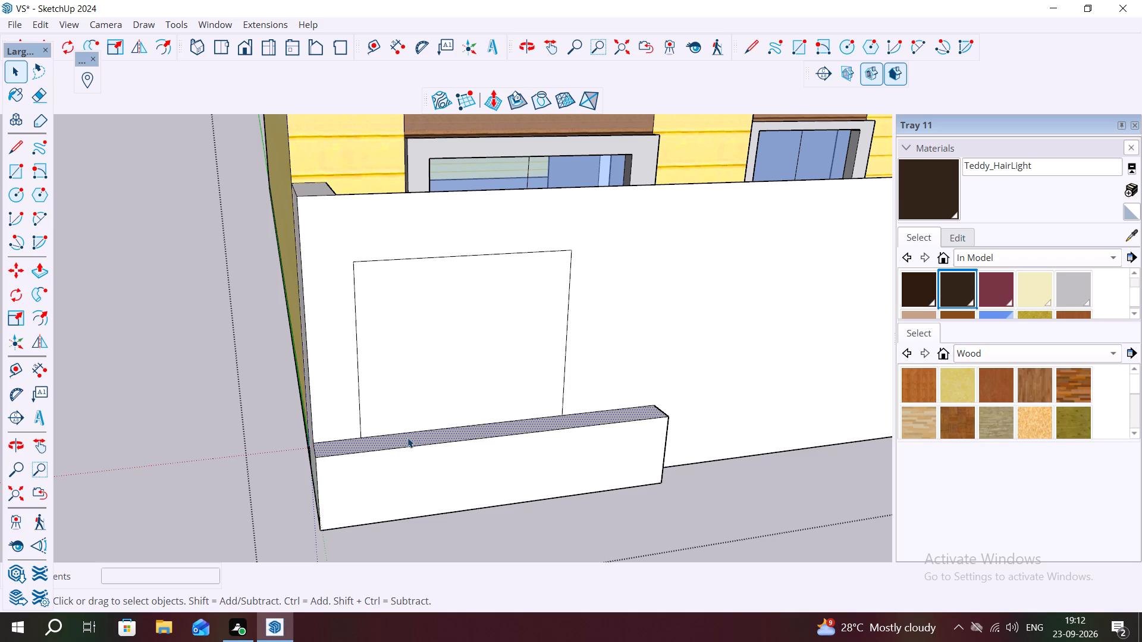
scroll(1012, 279, "down", 2)
scroll(973, 273, "up", 5)
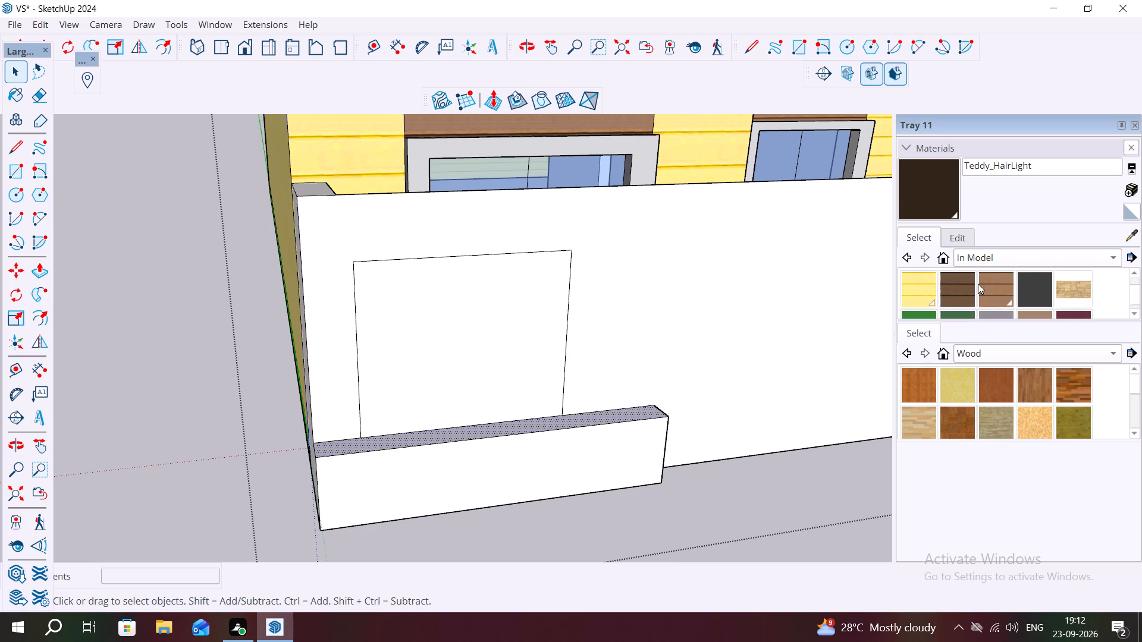
scroll(984, 285, "up", 1)
scroll(986, 286, "down", 2)
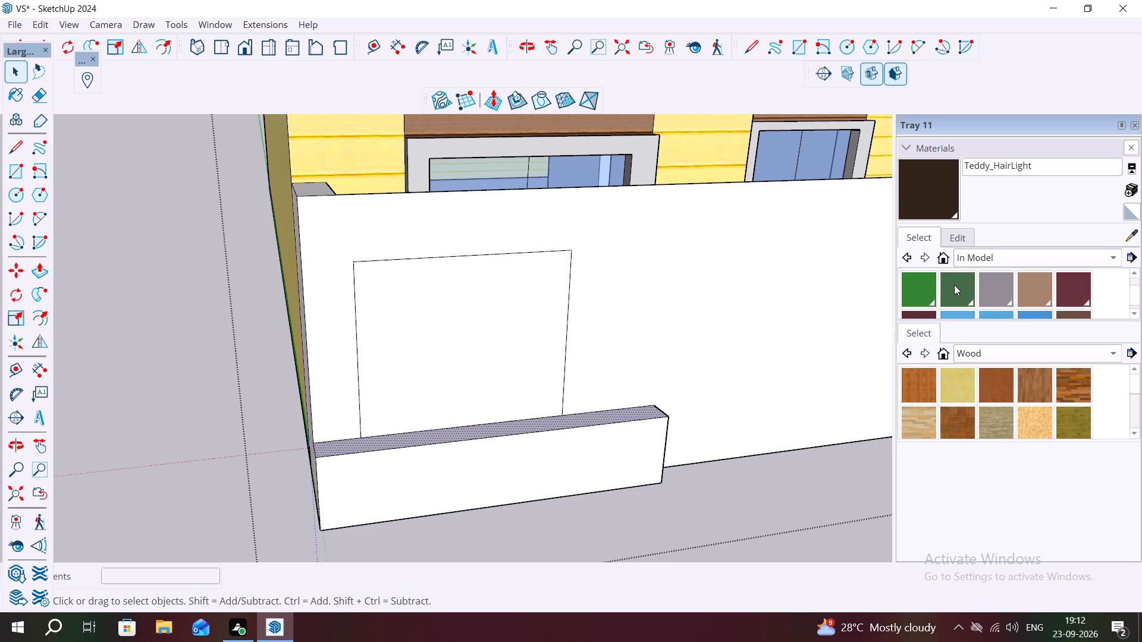
left_click(954, 285)
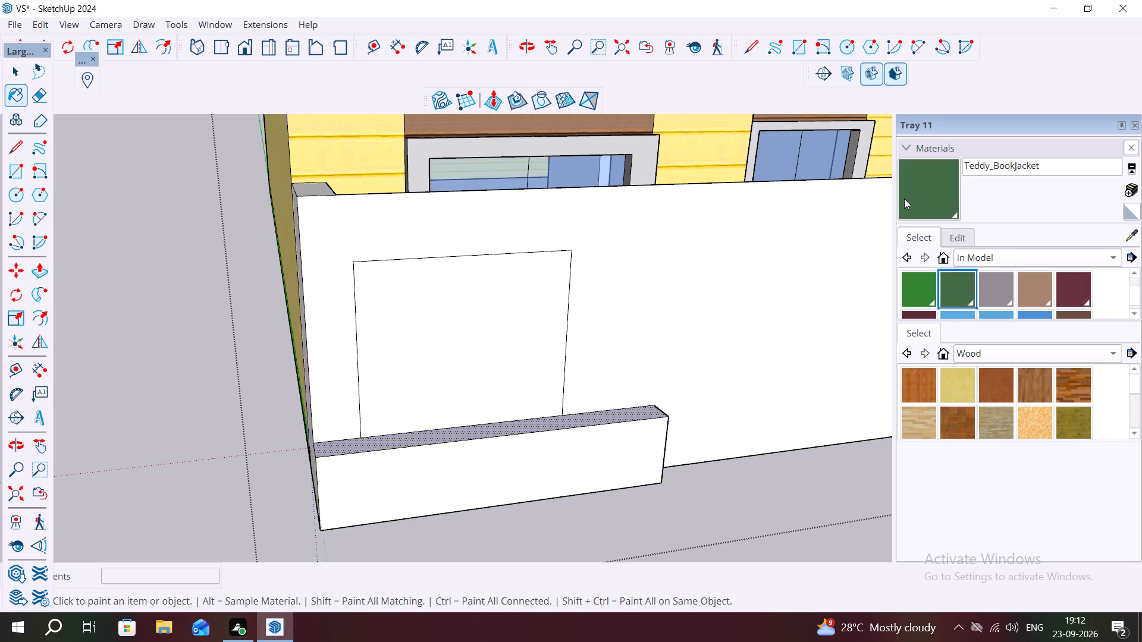
scroll(427, 422, "up", 3)
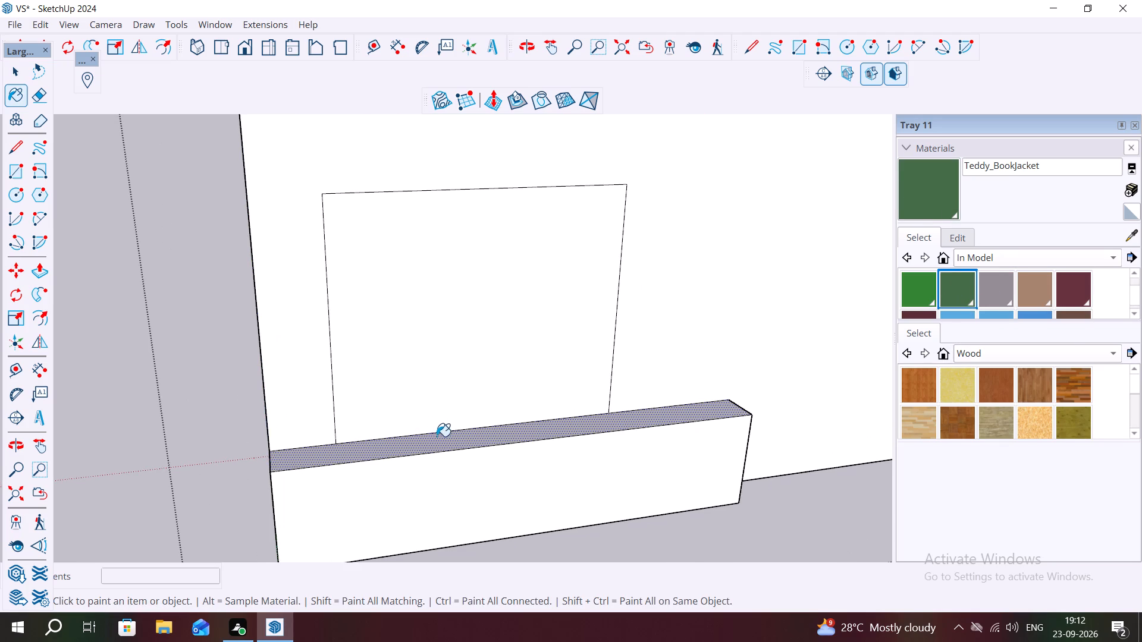
left_click(437, 436)
left_click(444, 484)
scroll(445, 464, "down", 3)
middle_click_drag(445, 477, 700, 429)
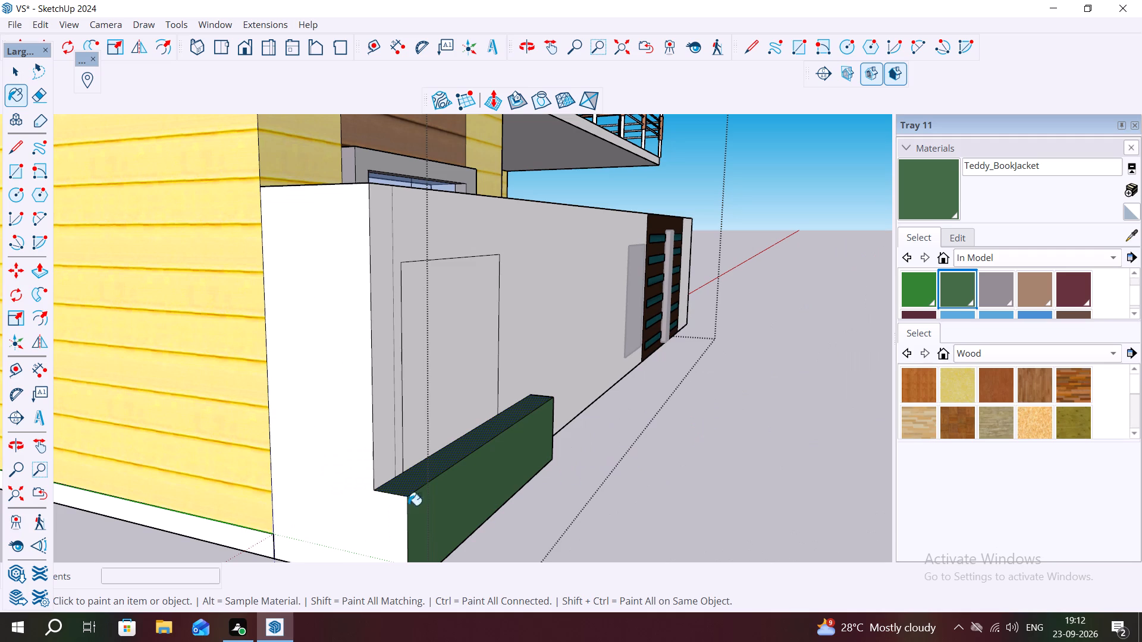
scroll(578, 465, "down", 1)
middle_click_drag(578, 465, 328, 507)
scroll(346, 462, "up", 2)
middle_click_drag(294, 483, 235, 503)
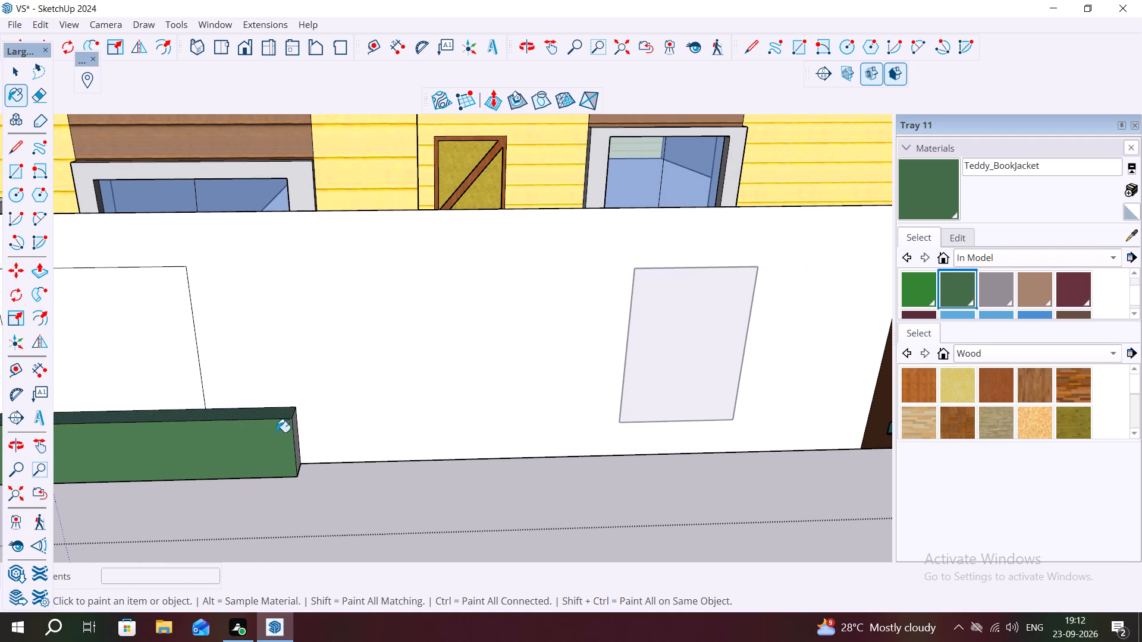
left_click(297, 443)
key("Escape")
key("space")
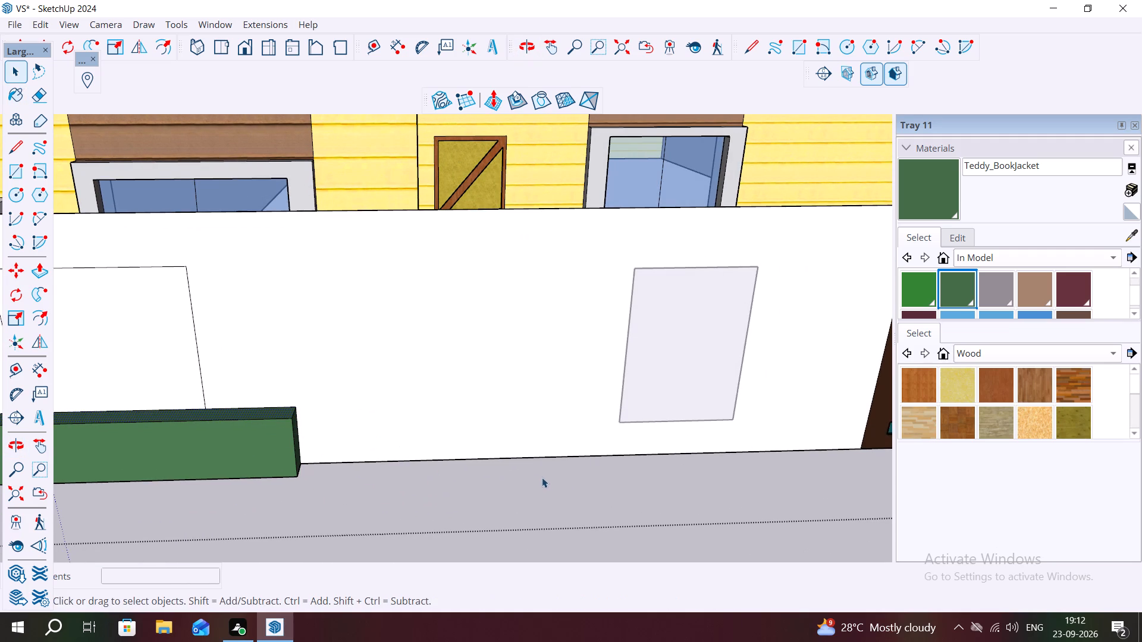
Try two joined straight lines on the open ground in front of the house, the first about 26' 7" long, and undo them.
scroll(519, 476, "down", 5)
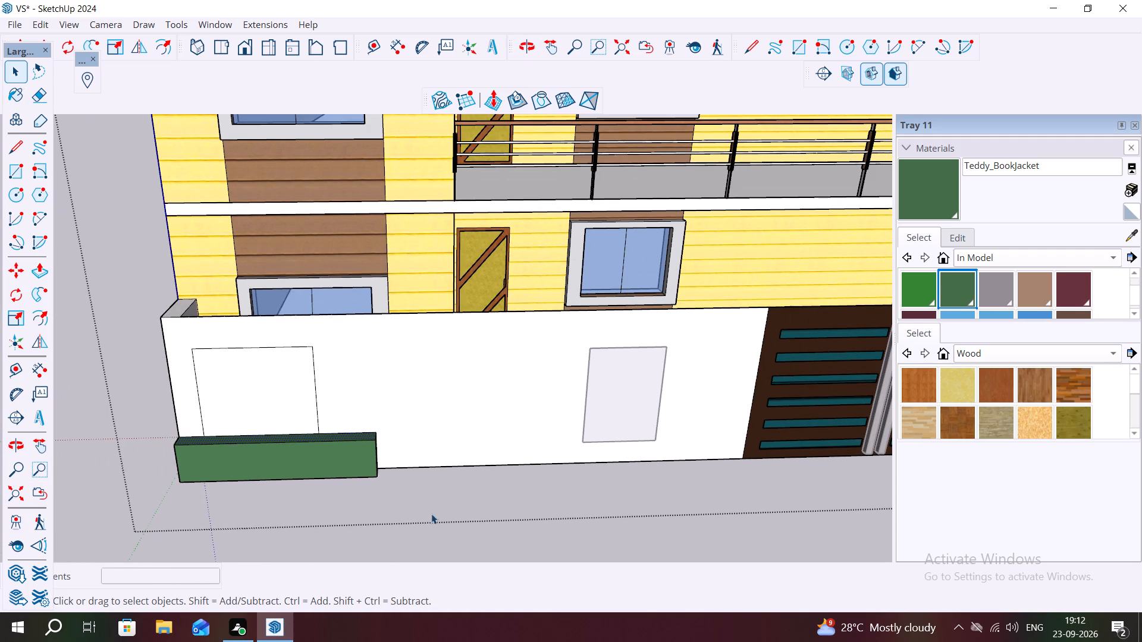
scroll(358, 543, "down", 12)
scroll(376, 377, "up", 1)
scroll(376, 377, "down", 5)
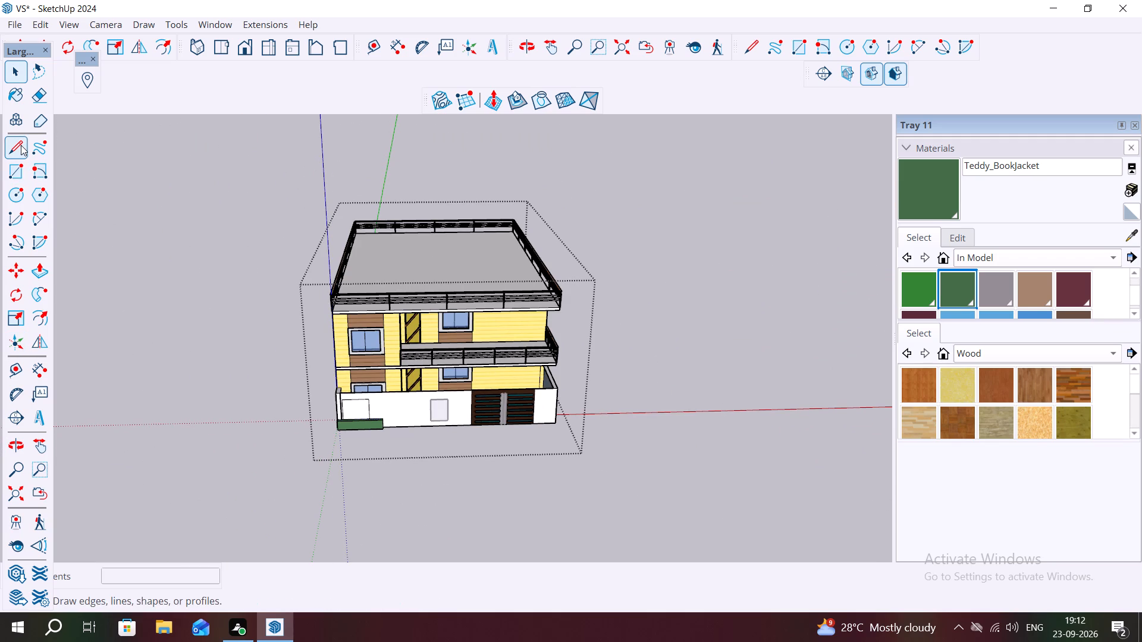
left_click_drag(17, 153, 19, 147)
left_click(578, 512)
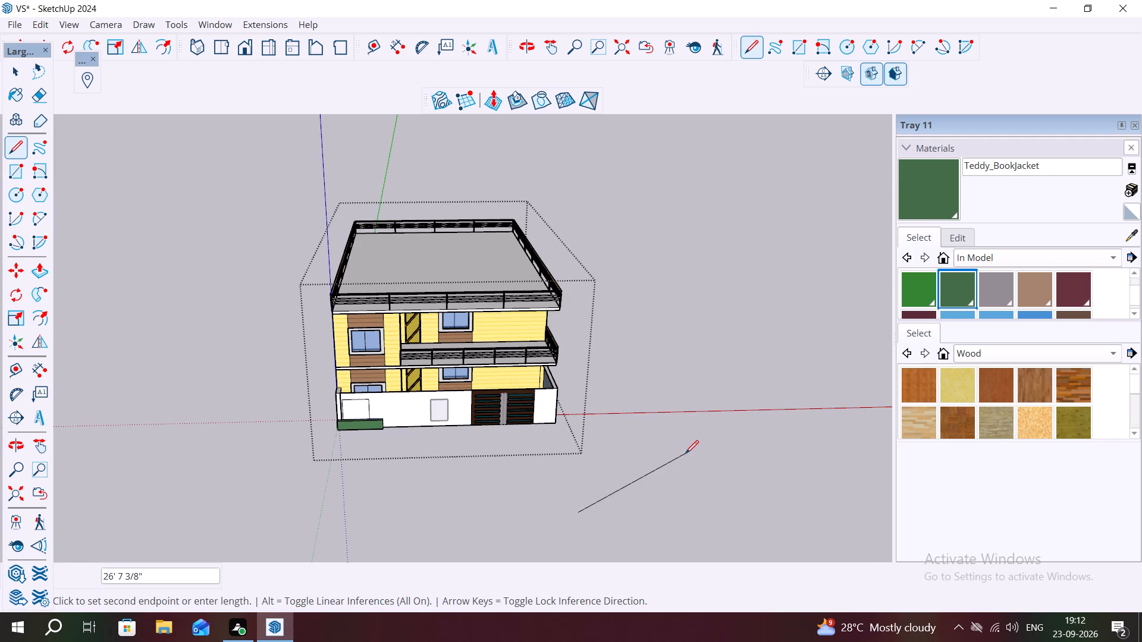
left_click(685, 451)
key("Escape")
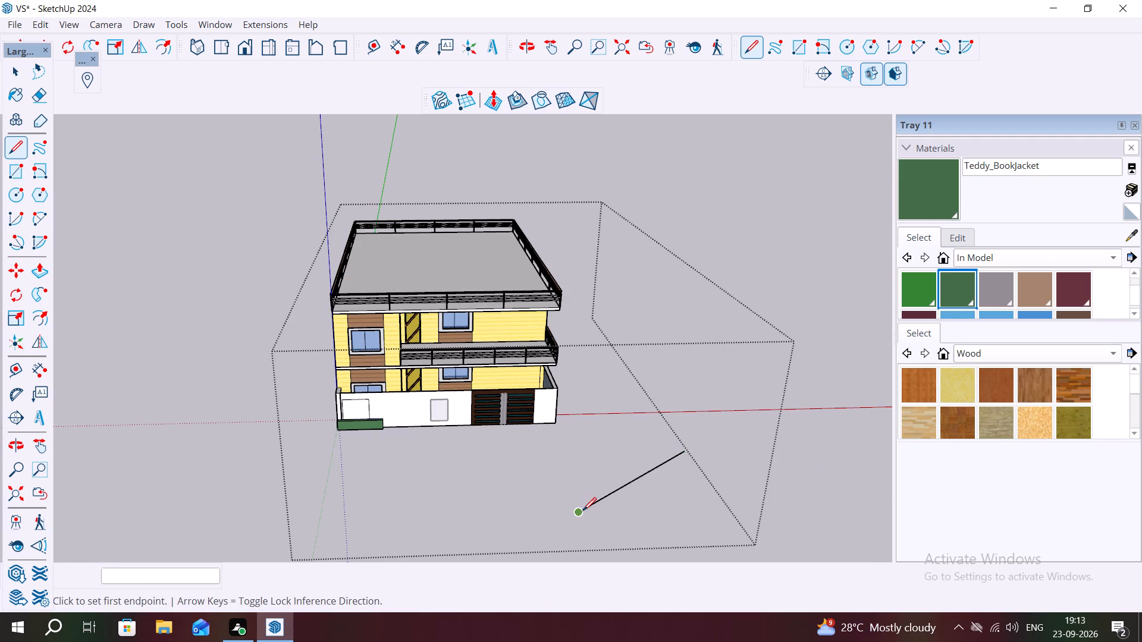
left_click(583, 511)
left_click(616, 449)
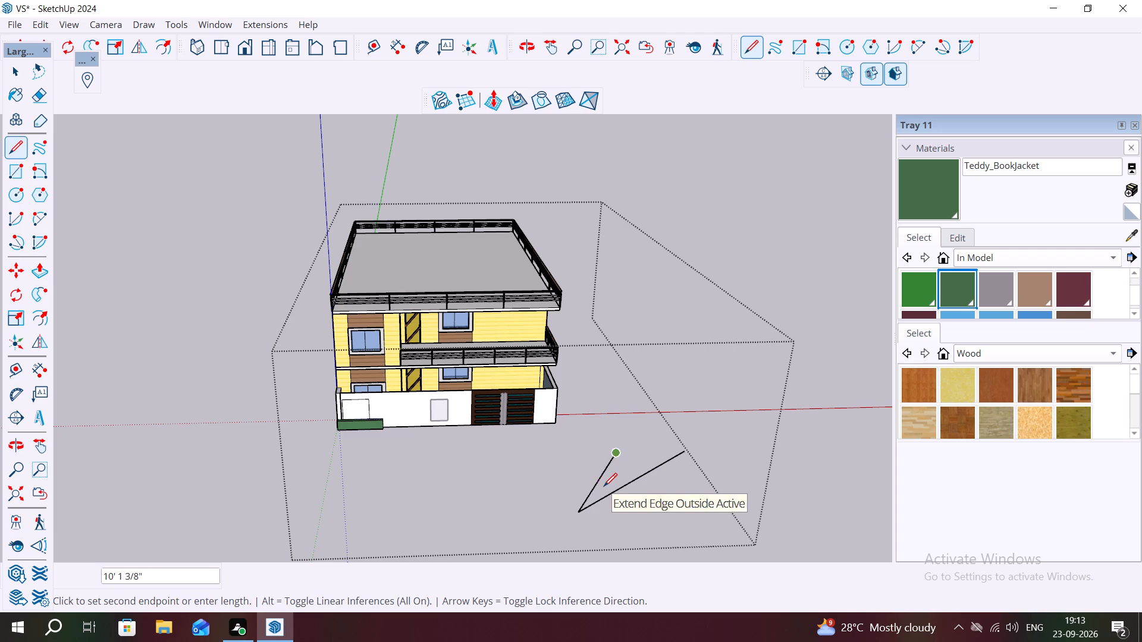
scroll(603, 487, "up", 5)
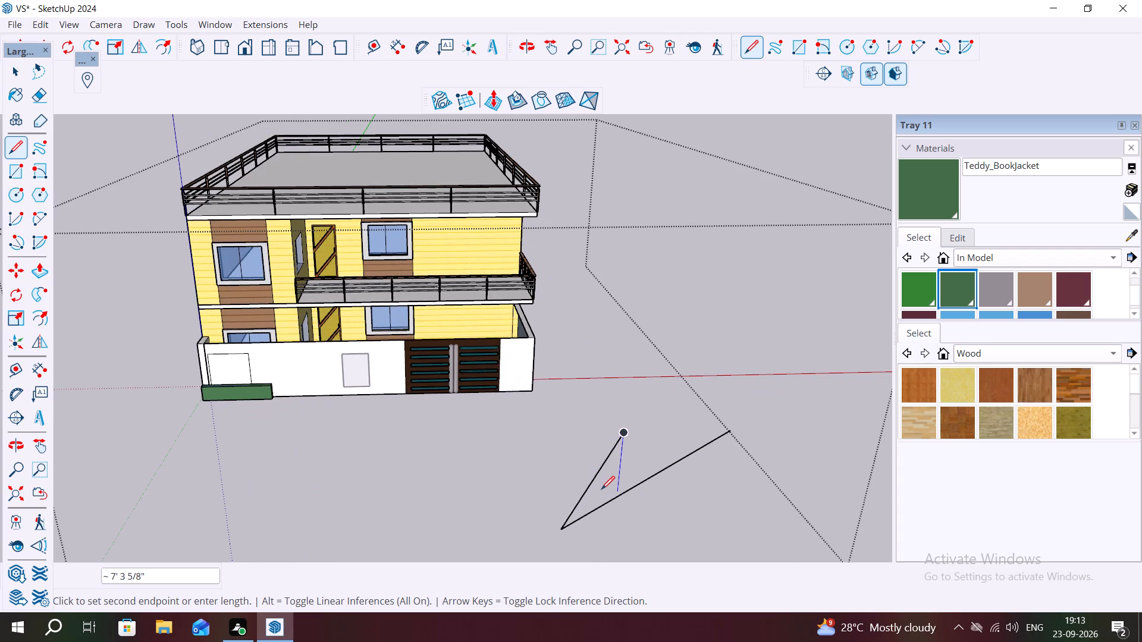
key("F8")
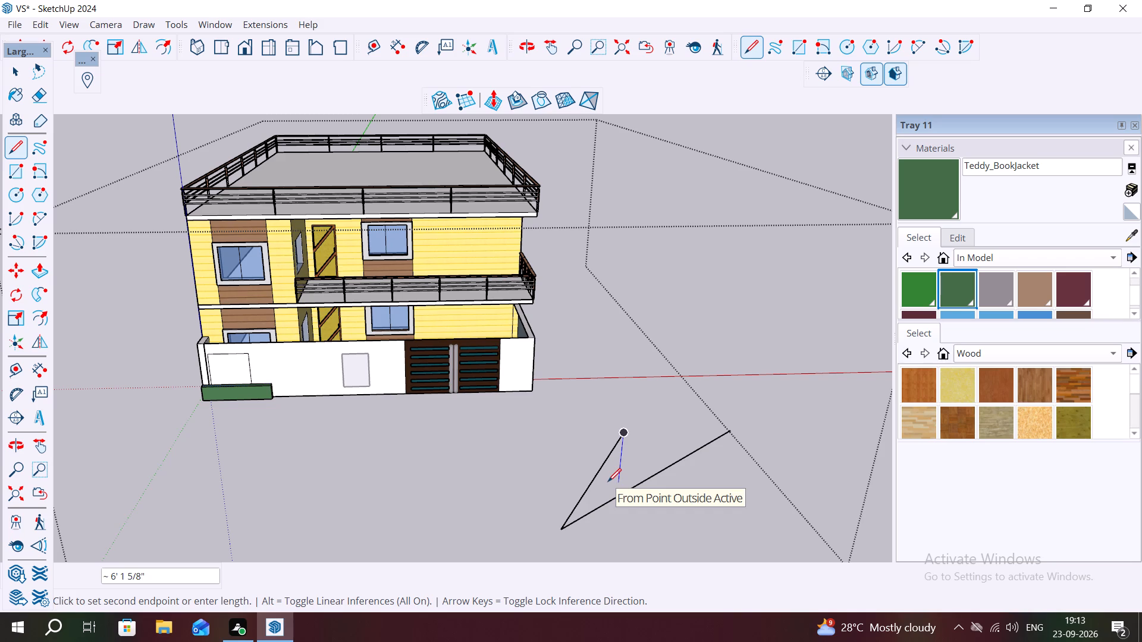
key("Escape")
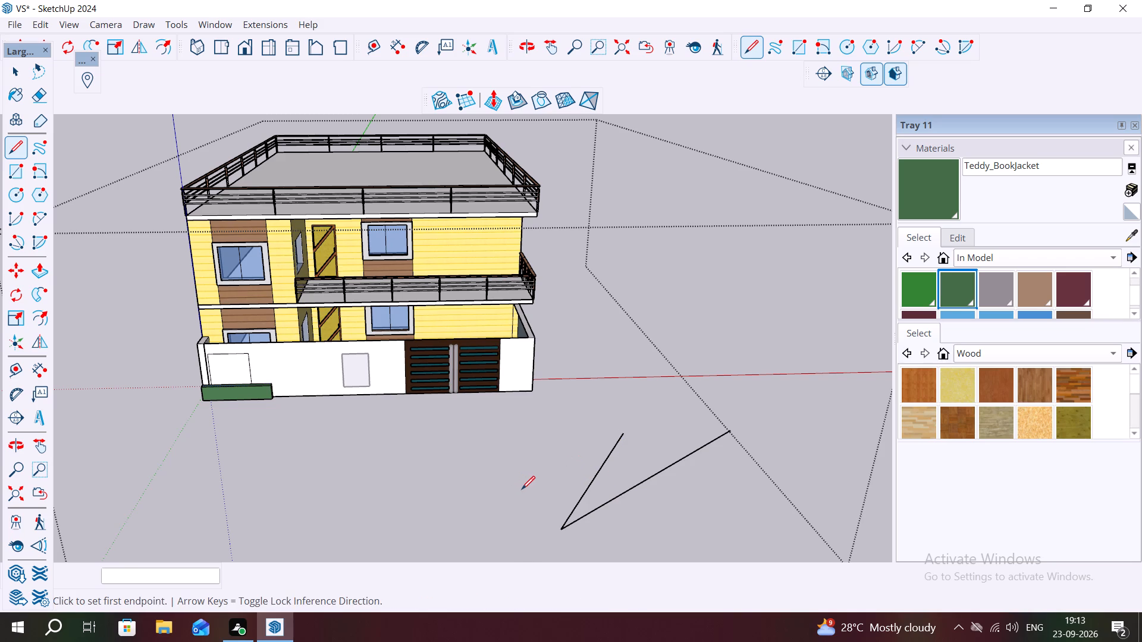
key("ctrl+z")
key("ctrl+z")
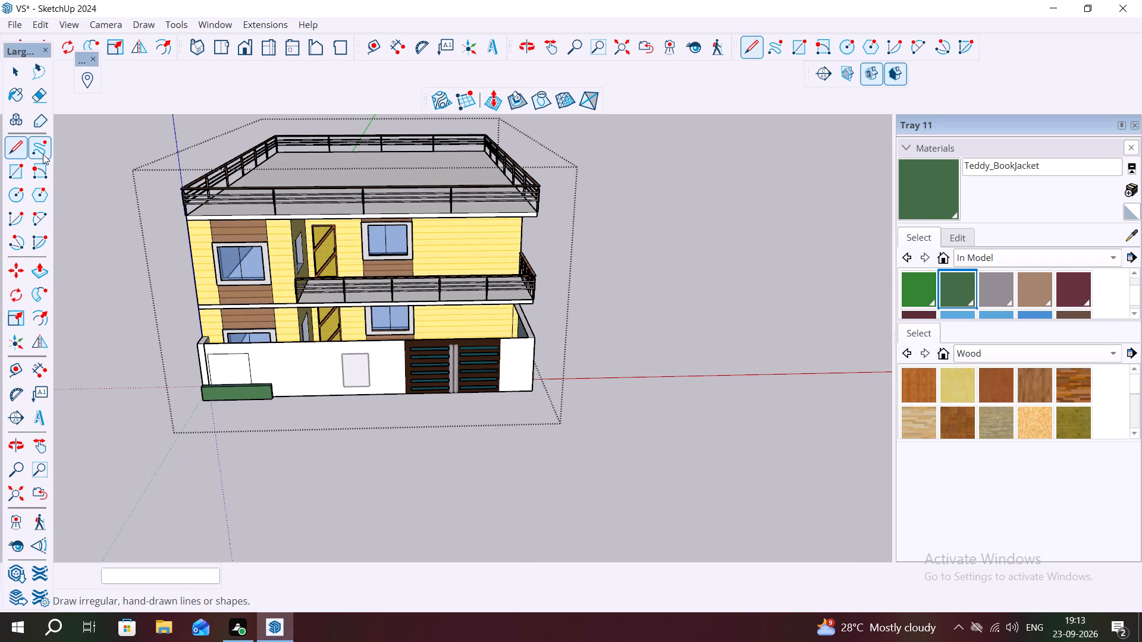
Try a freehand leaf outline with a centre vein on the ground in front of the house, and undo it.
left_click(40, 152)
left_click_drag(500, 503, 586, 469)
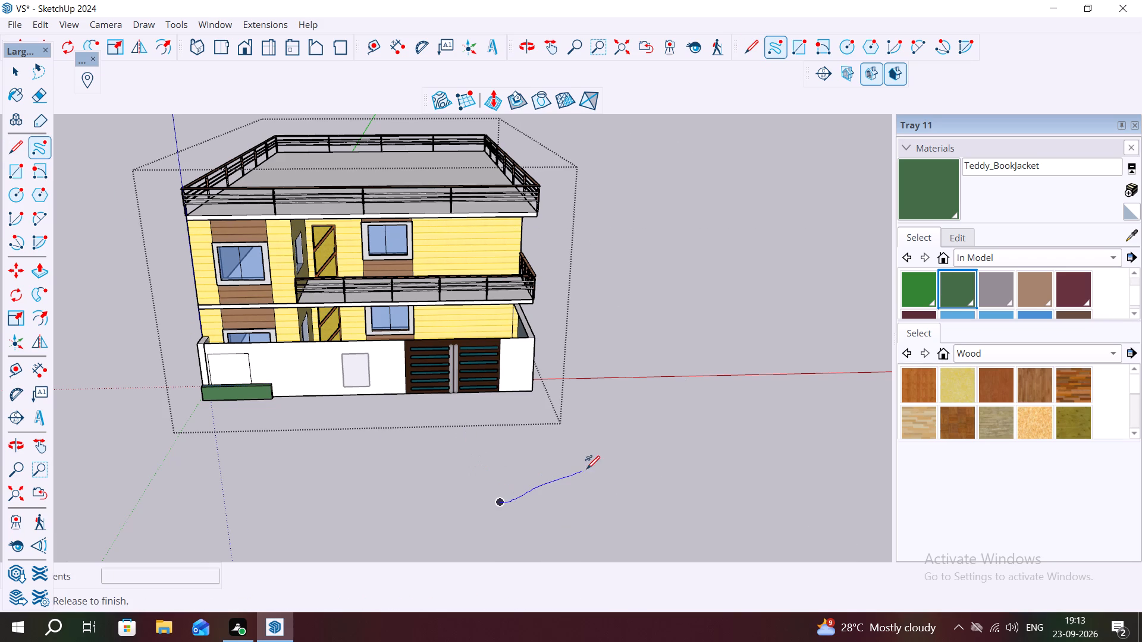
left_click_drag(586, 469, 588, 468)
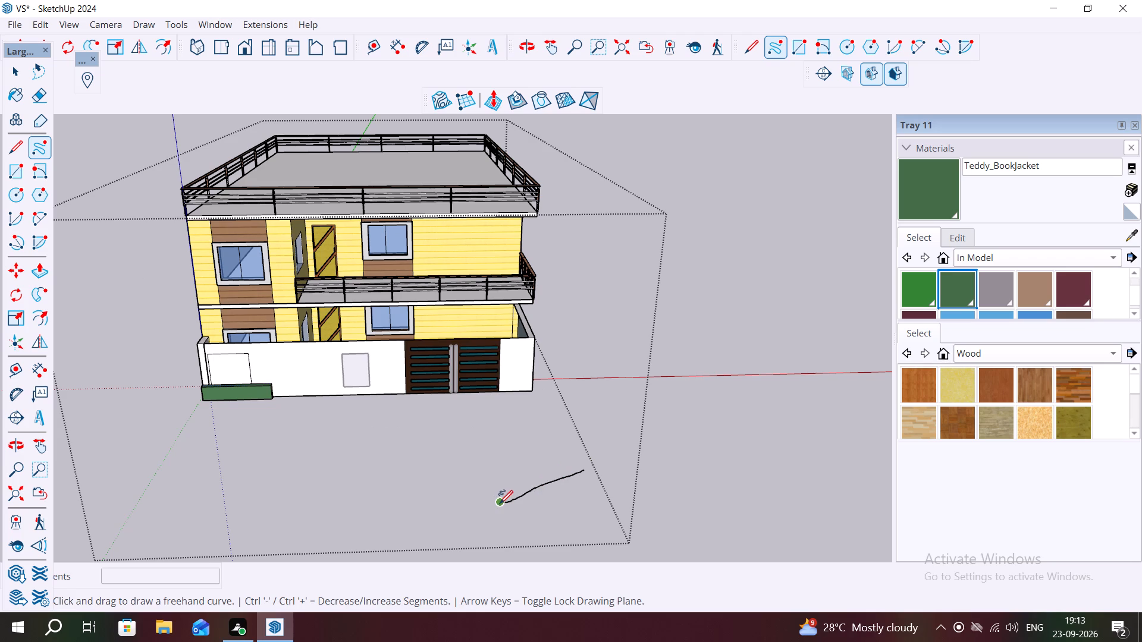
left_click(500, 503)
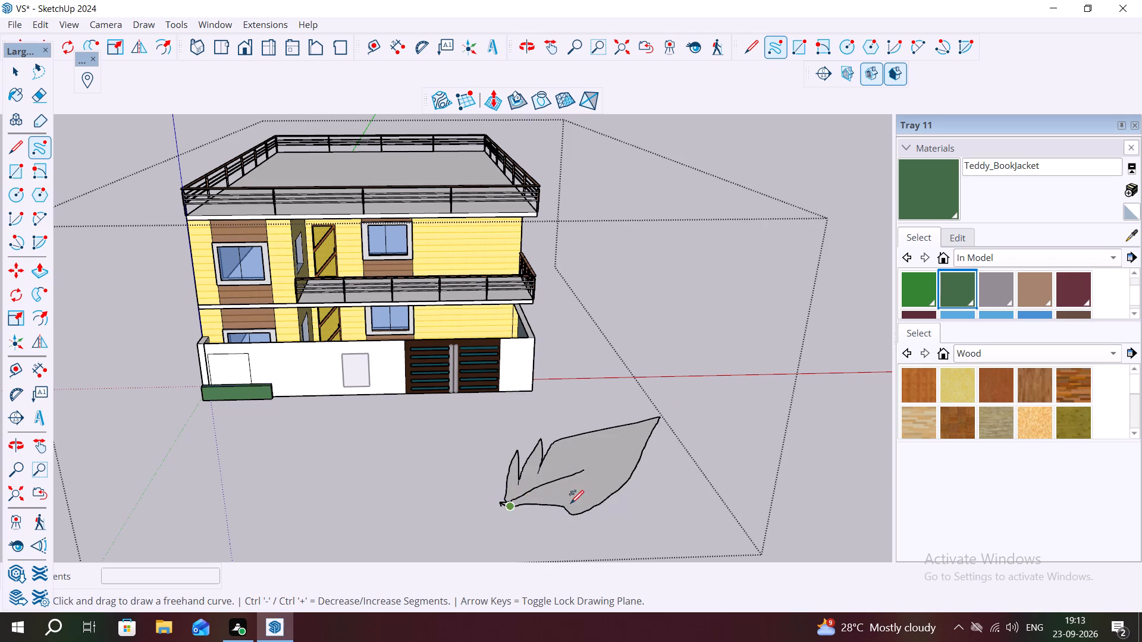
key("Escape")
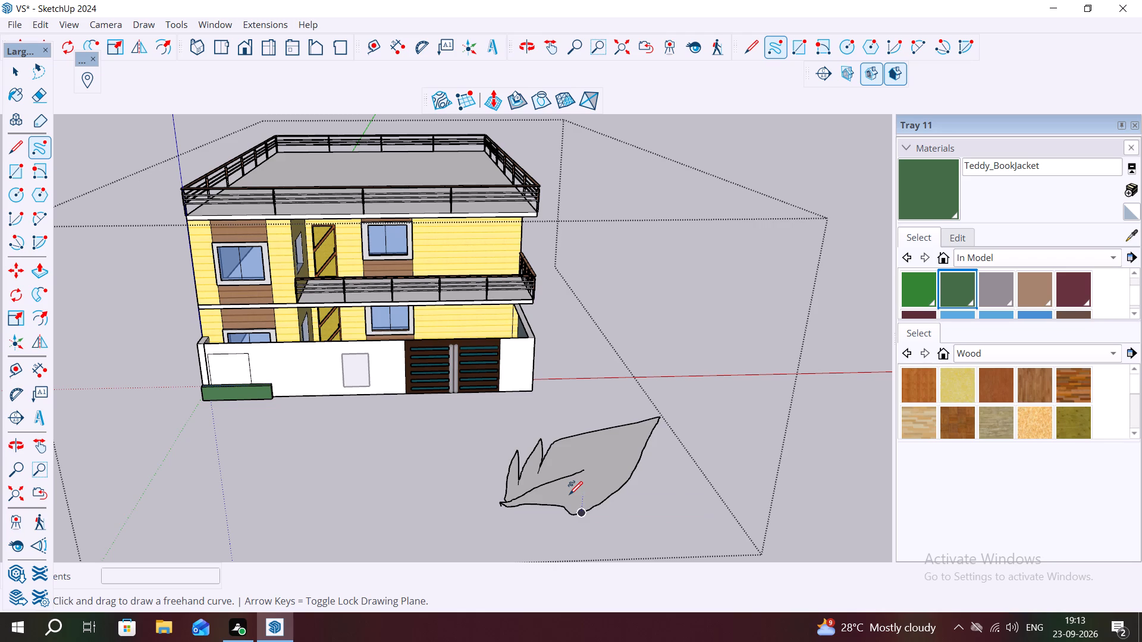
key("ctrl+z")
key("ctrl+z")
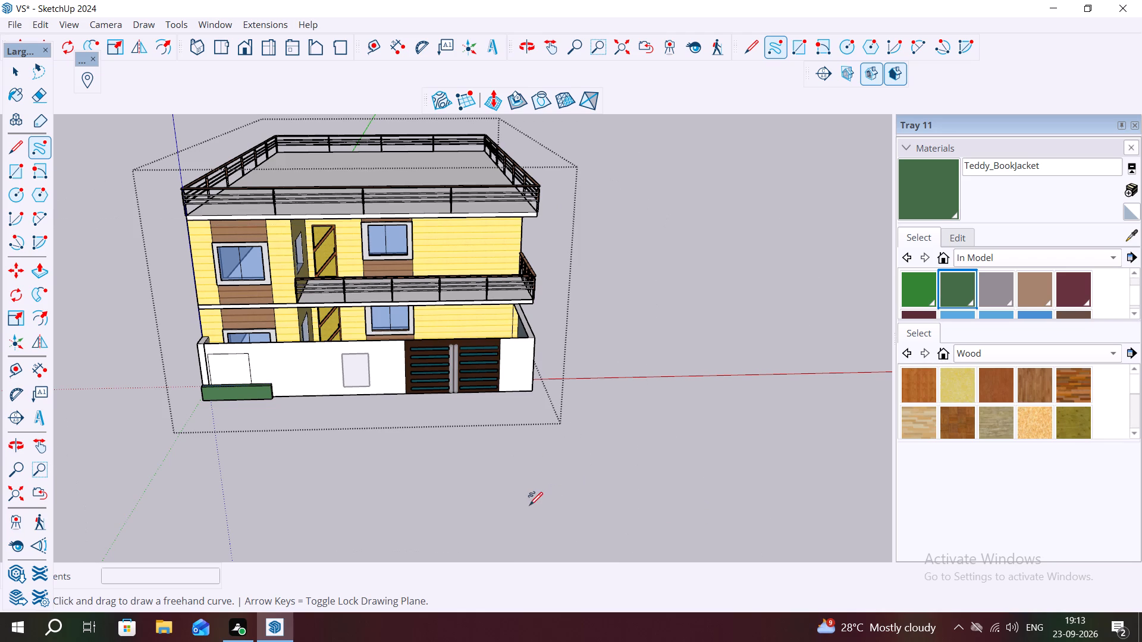
Draw a closed freehand outline of a cluster of pointed leaves on the ground, out in front of the wall's gate end.
left_click(526, 525)
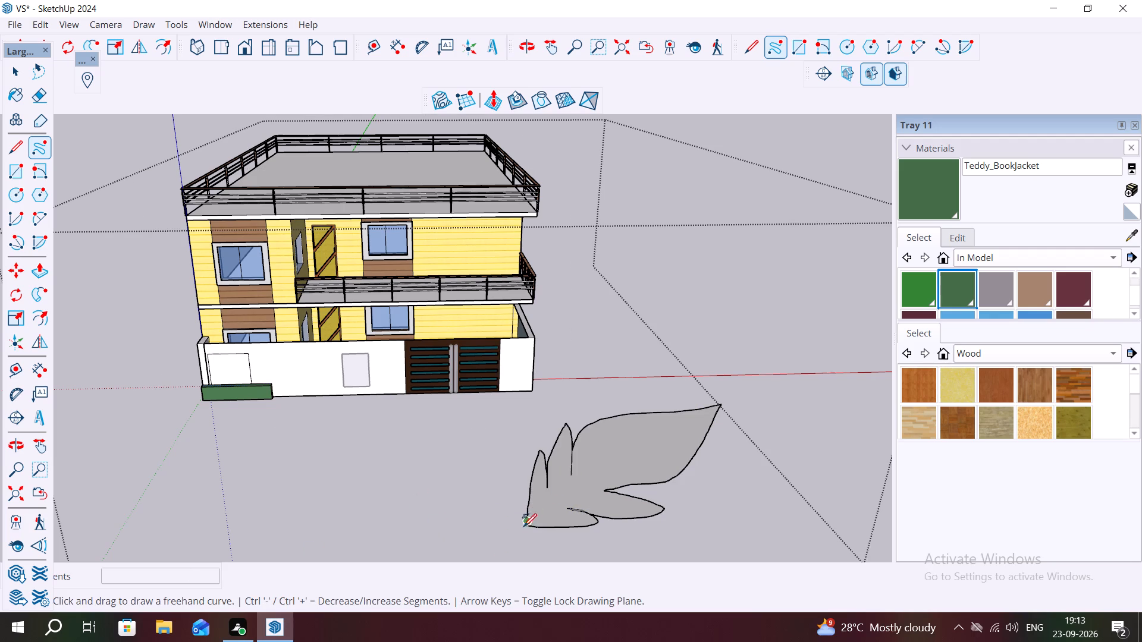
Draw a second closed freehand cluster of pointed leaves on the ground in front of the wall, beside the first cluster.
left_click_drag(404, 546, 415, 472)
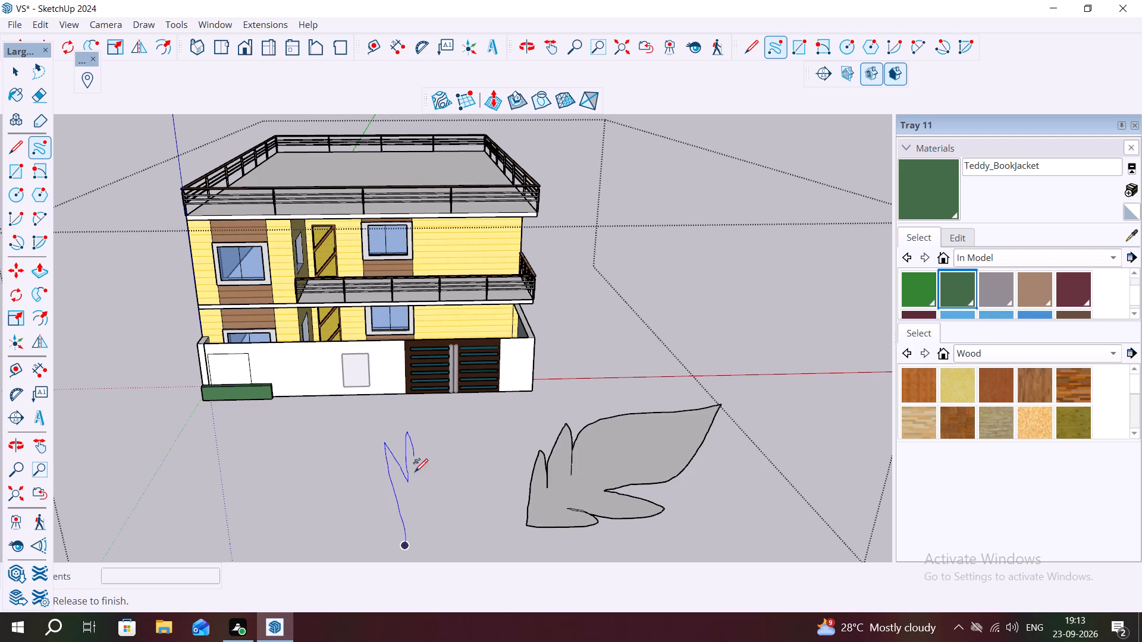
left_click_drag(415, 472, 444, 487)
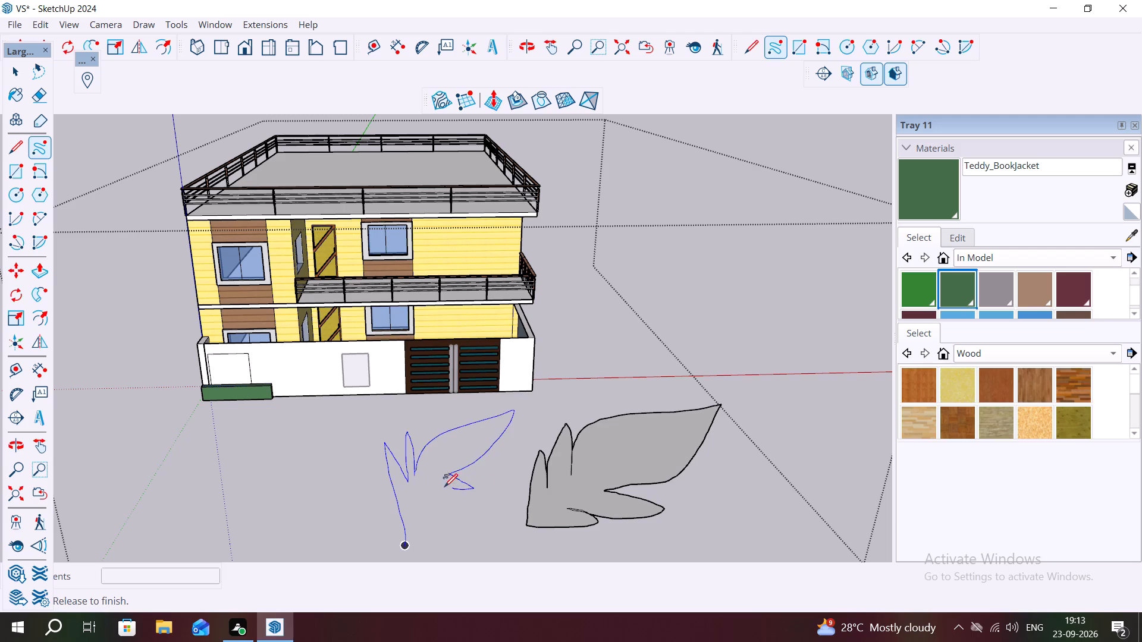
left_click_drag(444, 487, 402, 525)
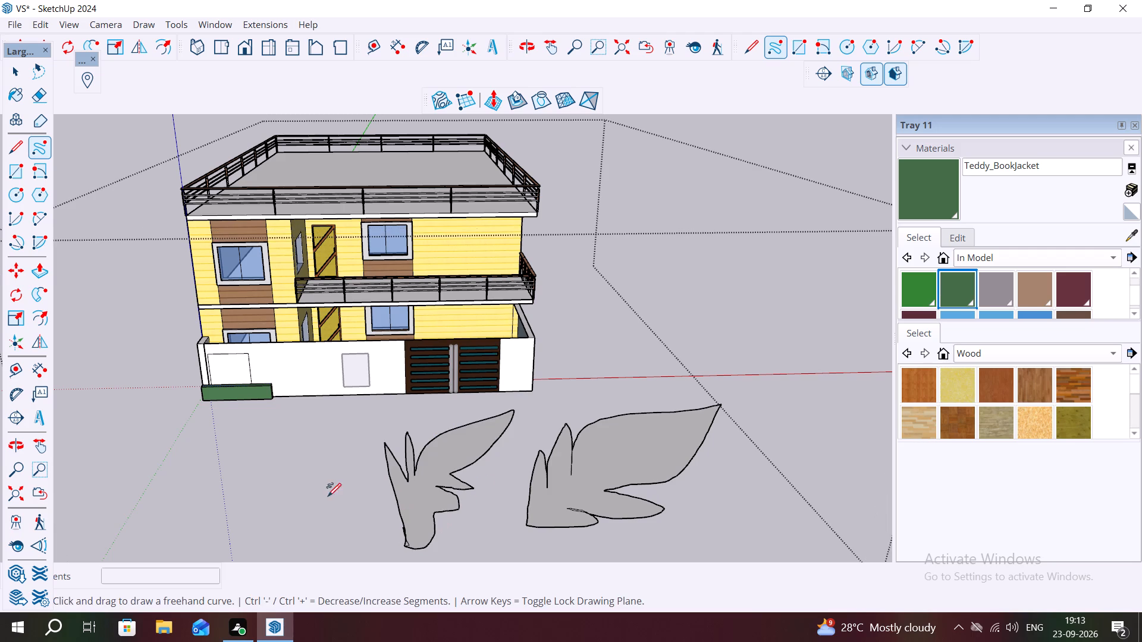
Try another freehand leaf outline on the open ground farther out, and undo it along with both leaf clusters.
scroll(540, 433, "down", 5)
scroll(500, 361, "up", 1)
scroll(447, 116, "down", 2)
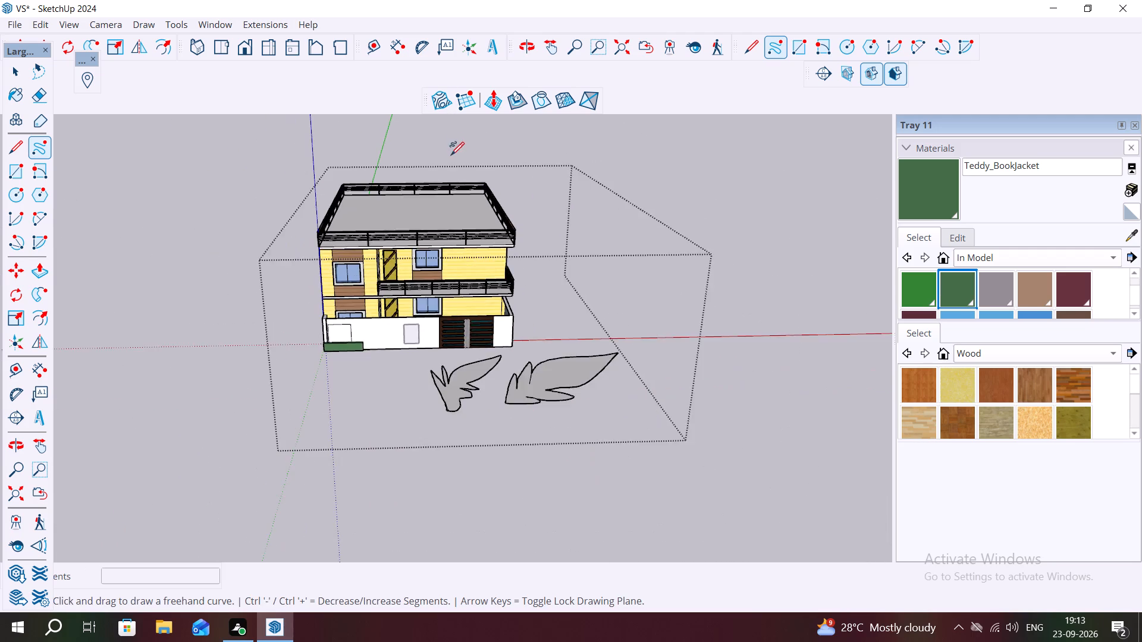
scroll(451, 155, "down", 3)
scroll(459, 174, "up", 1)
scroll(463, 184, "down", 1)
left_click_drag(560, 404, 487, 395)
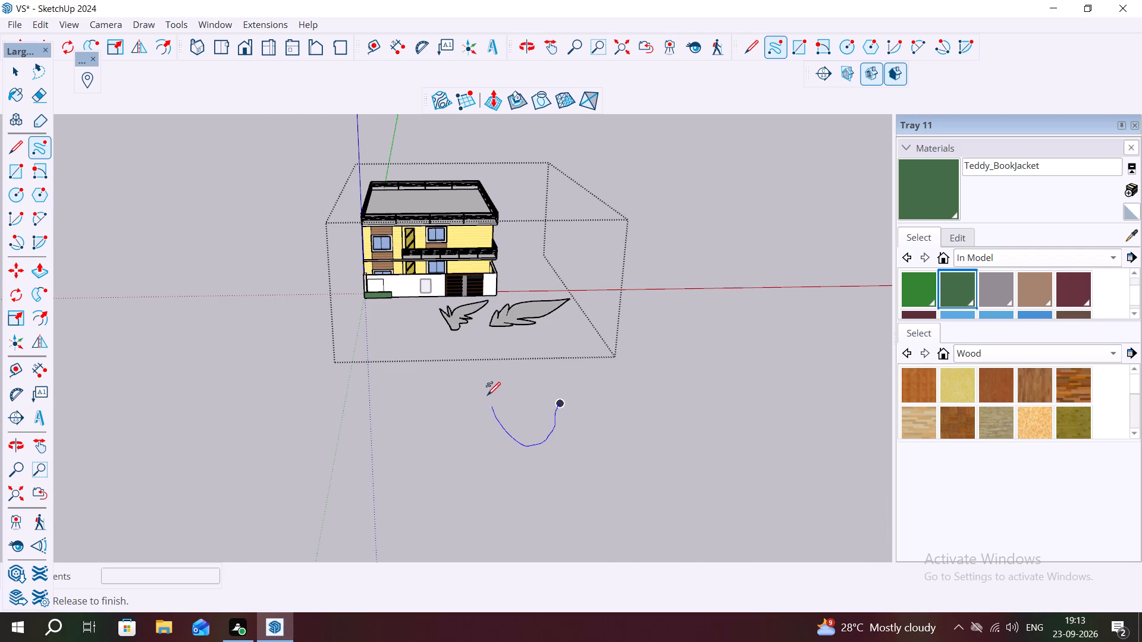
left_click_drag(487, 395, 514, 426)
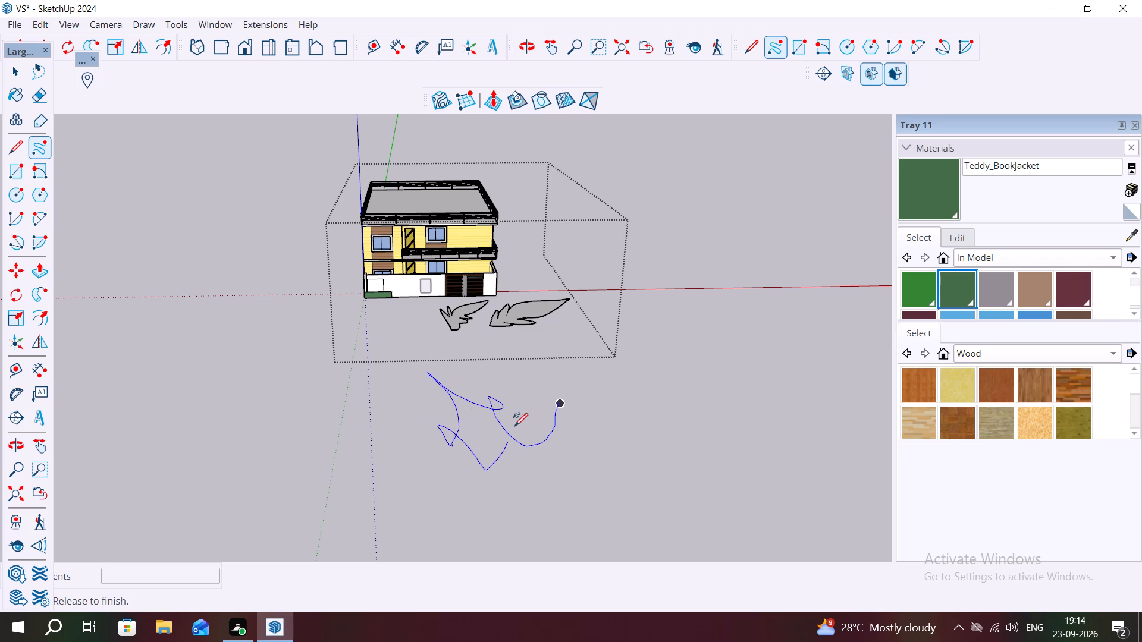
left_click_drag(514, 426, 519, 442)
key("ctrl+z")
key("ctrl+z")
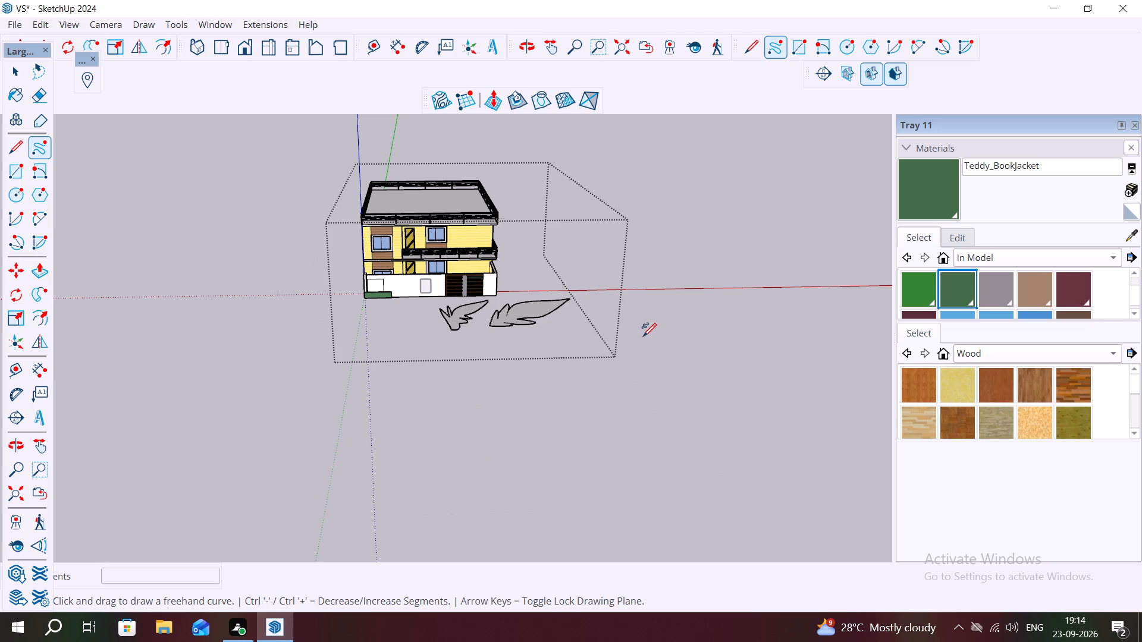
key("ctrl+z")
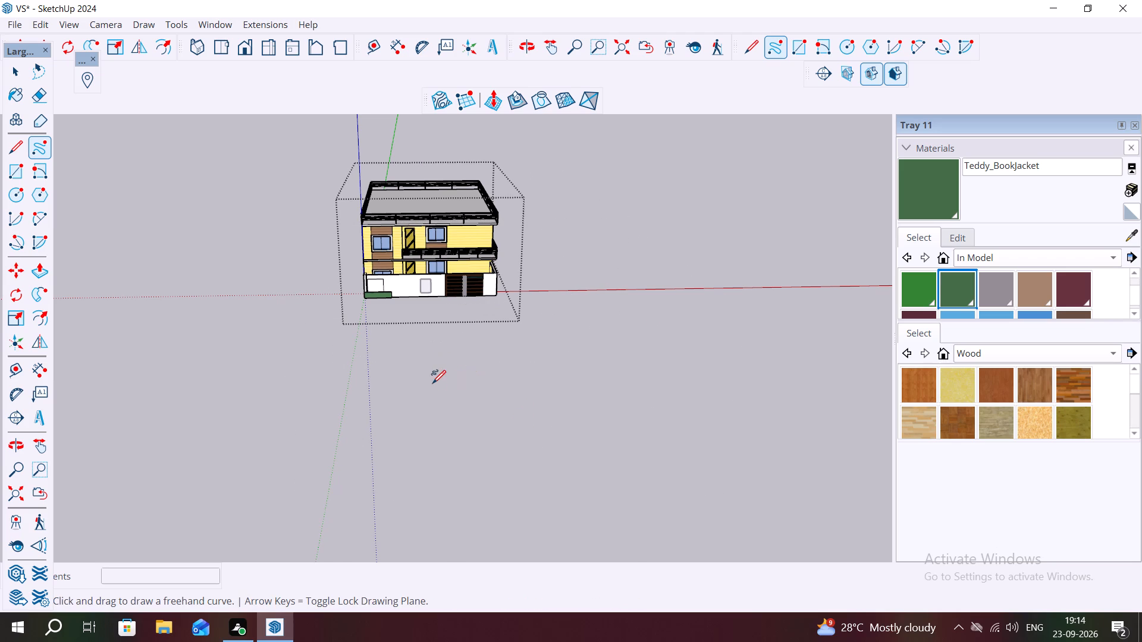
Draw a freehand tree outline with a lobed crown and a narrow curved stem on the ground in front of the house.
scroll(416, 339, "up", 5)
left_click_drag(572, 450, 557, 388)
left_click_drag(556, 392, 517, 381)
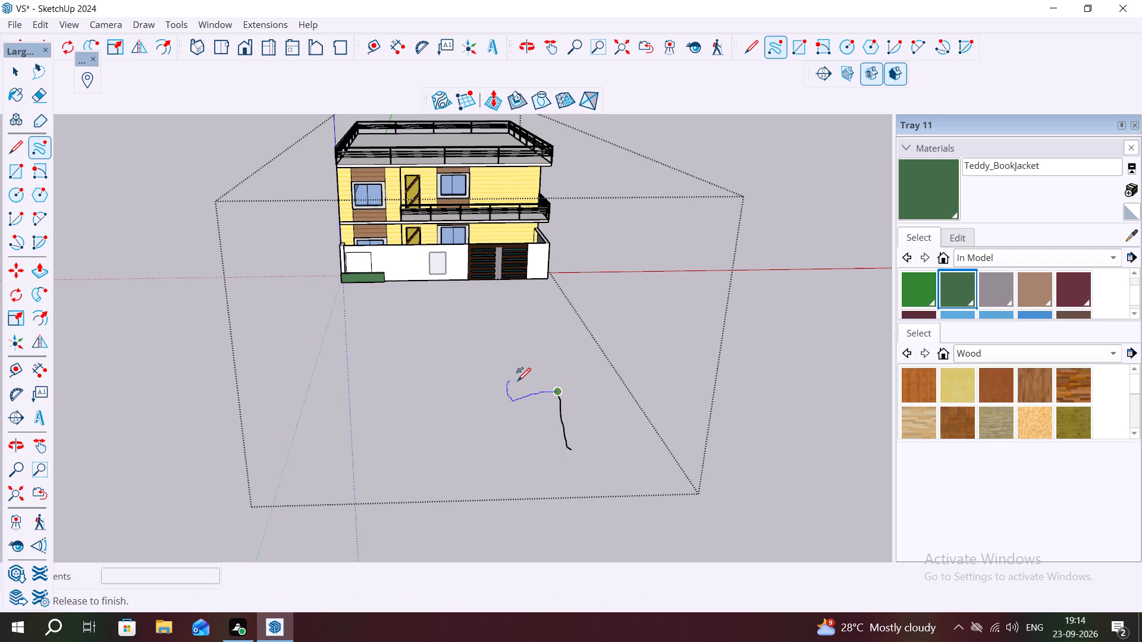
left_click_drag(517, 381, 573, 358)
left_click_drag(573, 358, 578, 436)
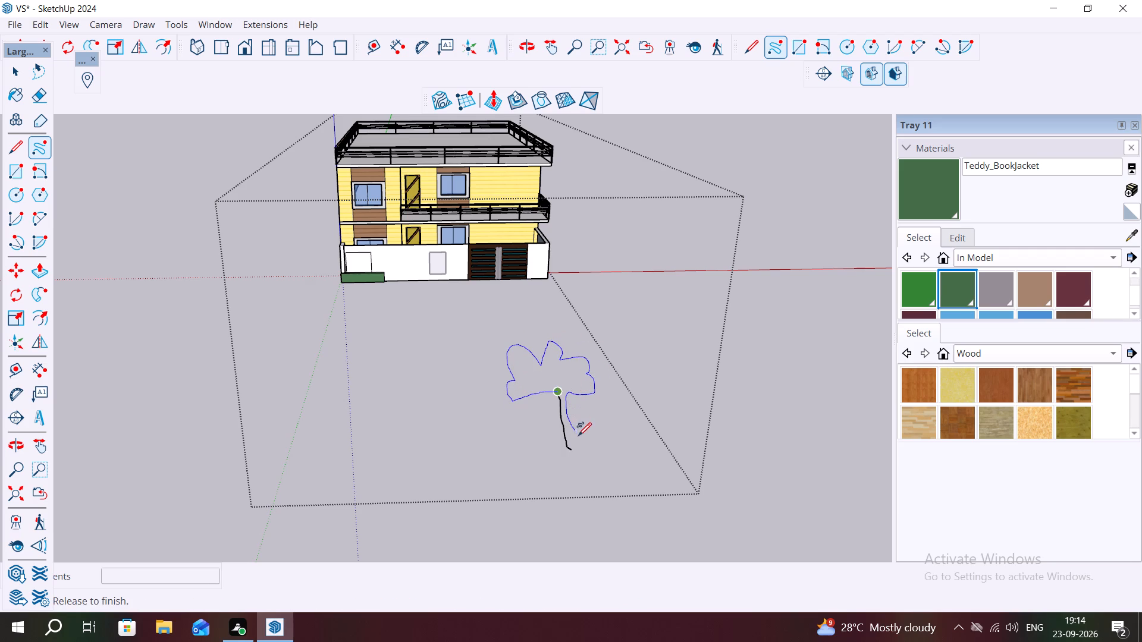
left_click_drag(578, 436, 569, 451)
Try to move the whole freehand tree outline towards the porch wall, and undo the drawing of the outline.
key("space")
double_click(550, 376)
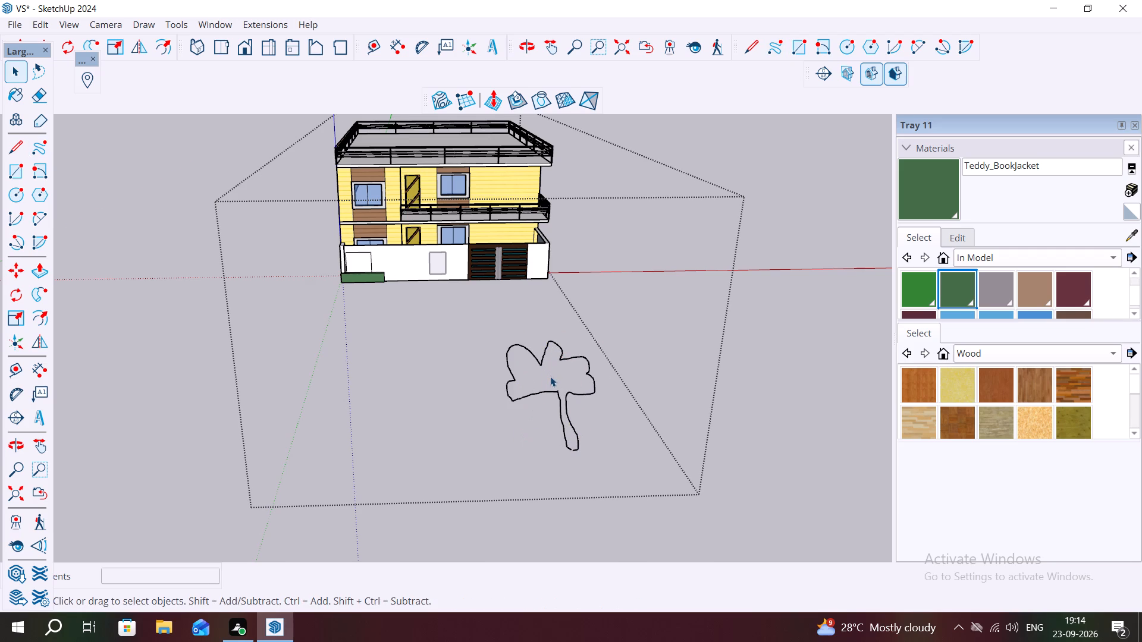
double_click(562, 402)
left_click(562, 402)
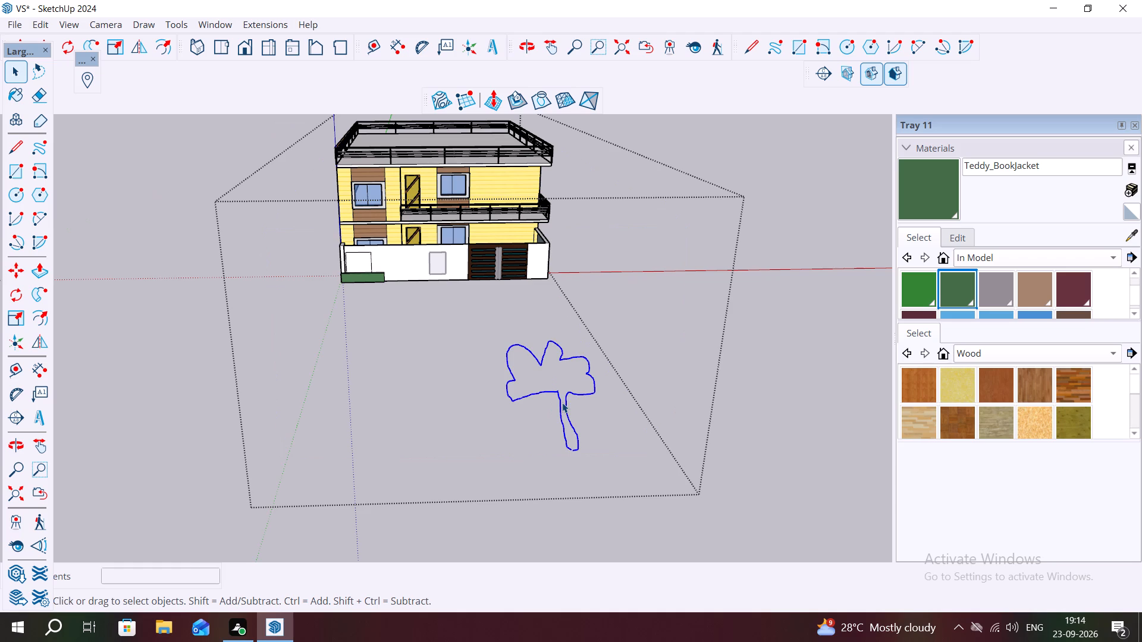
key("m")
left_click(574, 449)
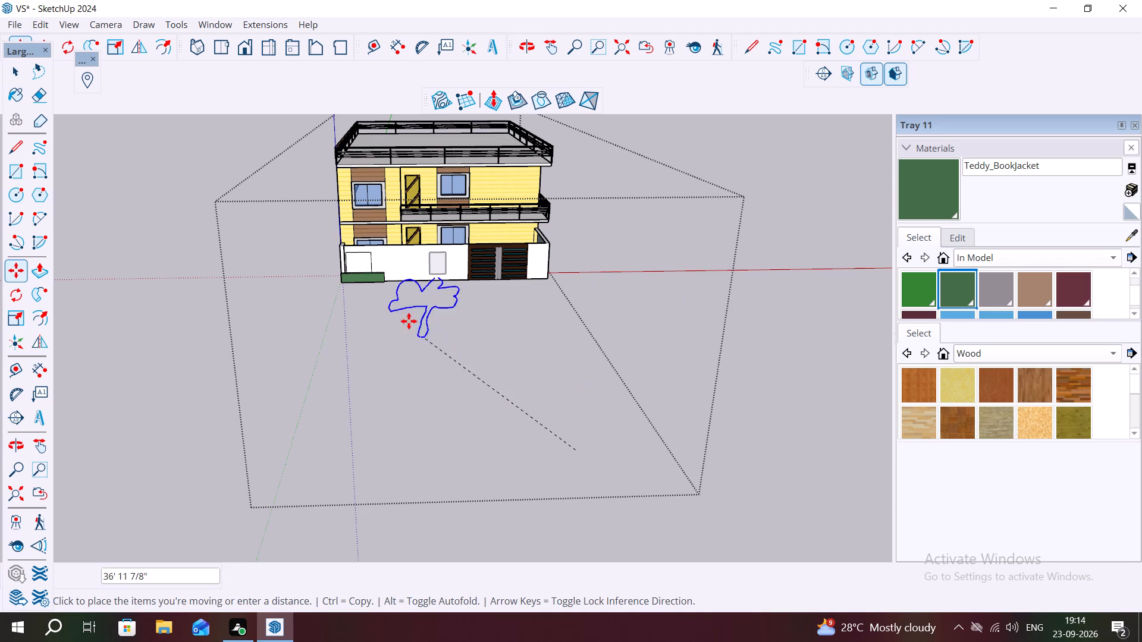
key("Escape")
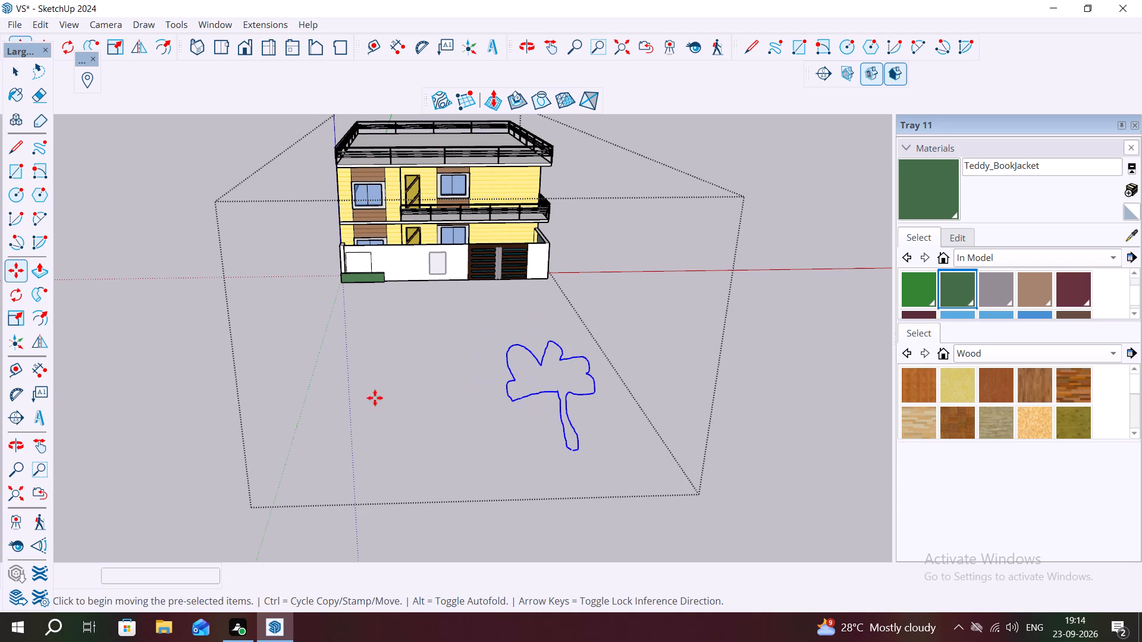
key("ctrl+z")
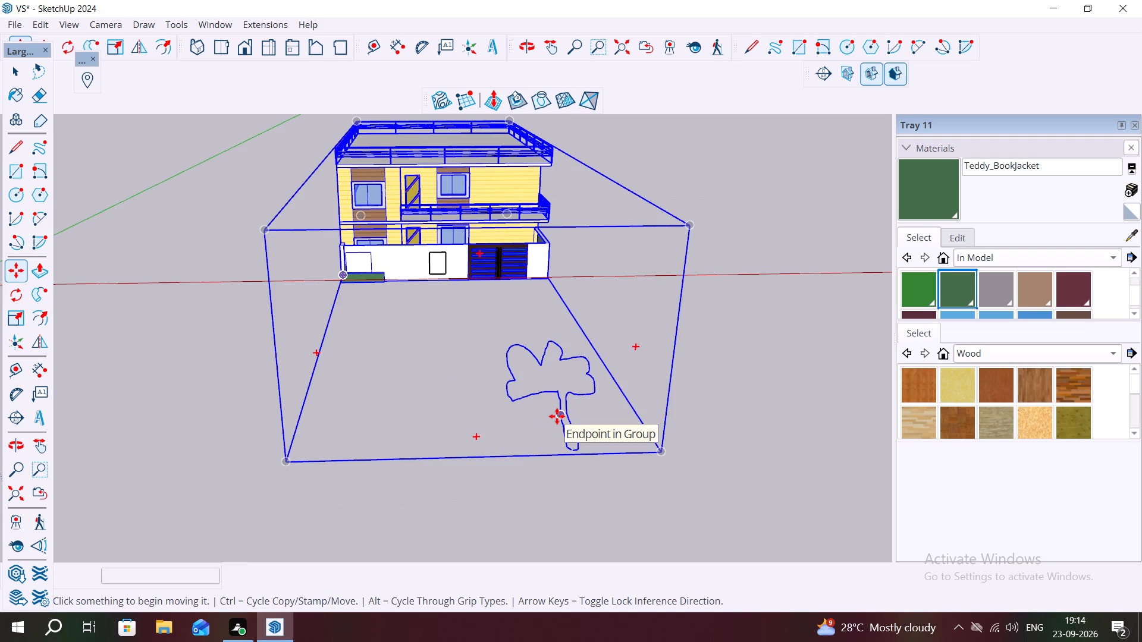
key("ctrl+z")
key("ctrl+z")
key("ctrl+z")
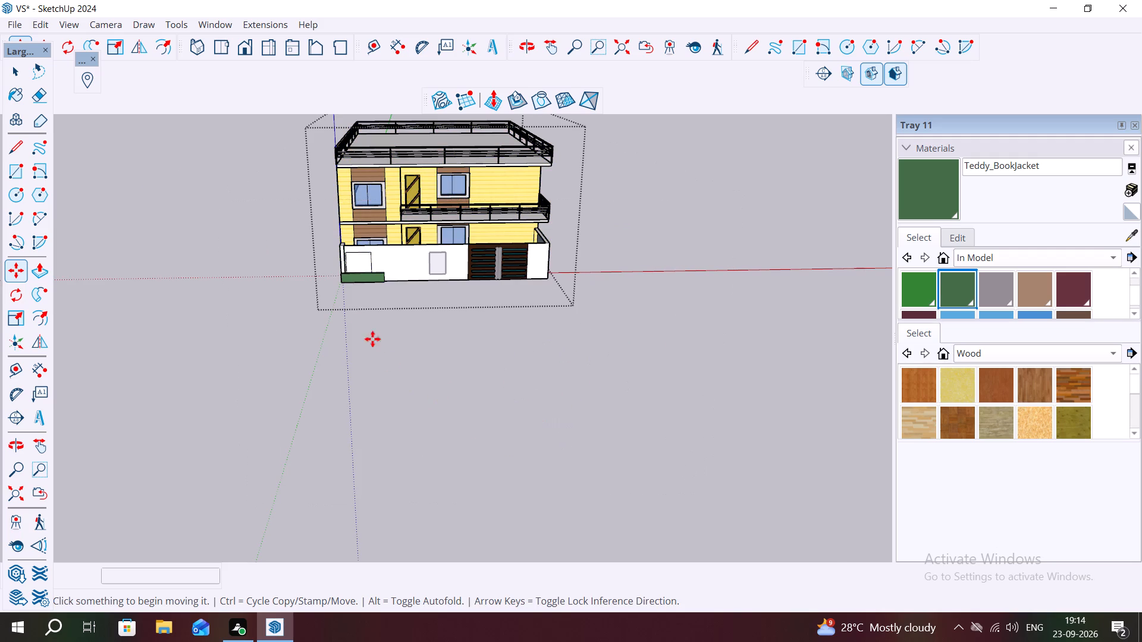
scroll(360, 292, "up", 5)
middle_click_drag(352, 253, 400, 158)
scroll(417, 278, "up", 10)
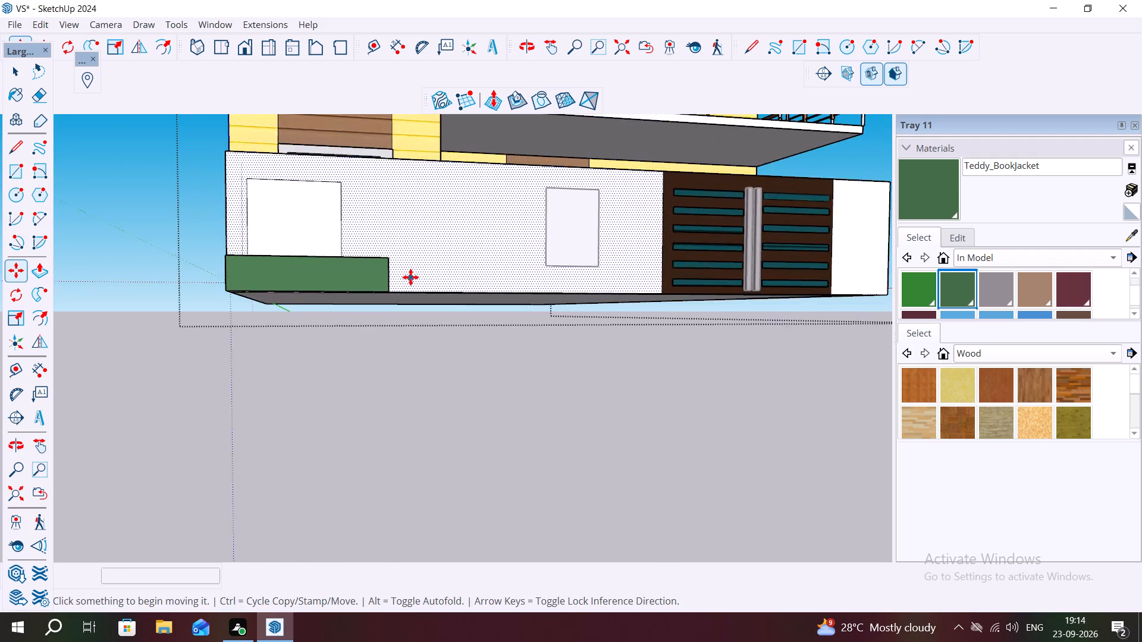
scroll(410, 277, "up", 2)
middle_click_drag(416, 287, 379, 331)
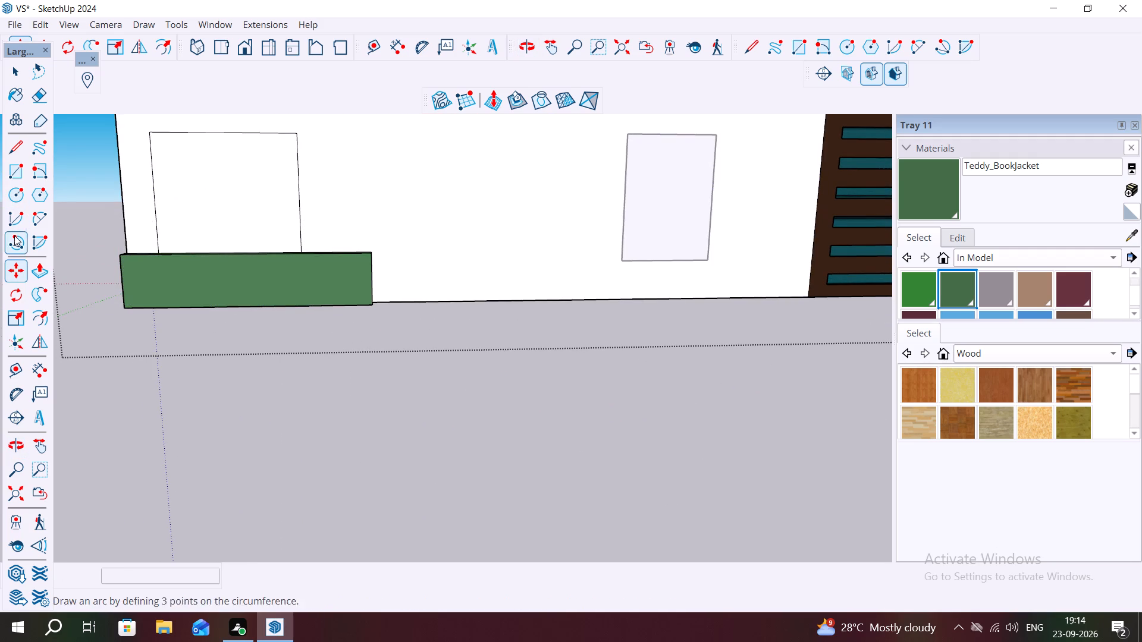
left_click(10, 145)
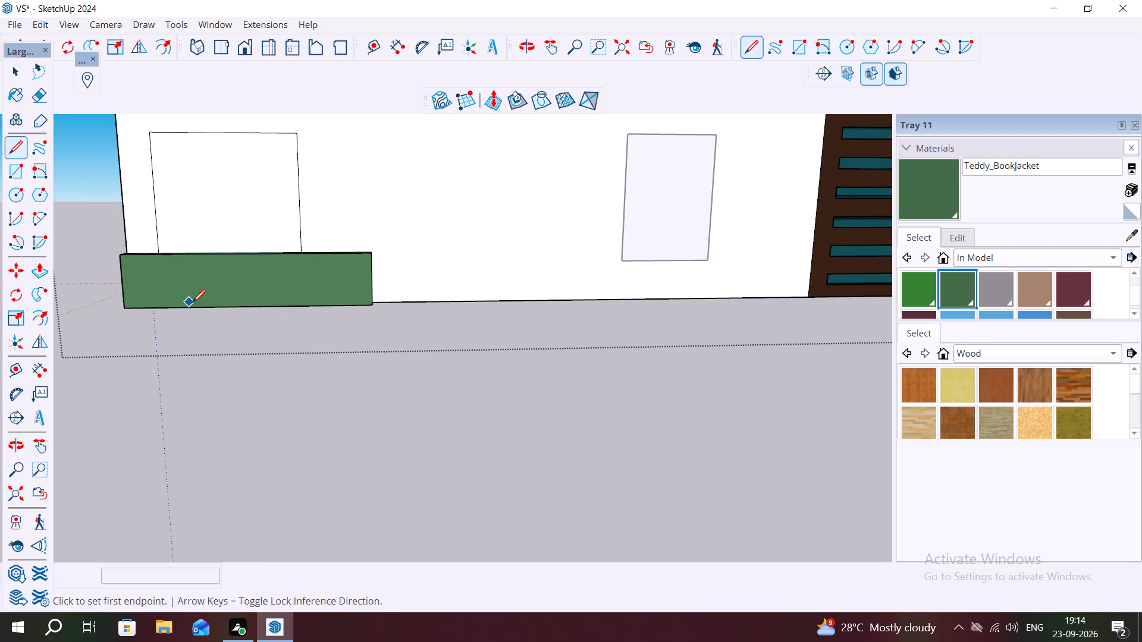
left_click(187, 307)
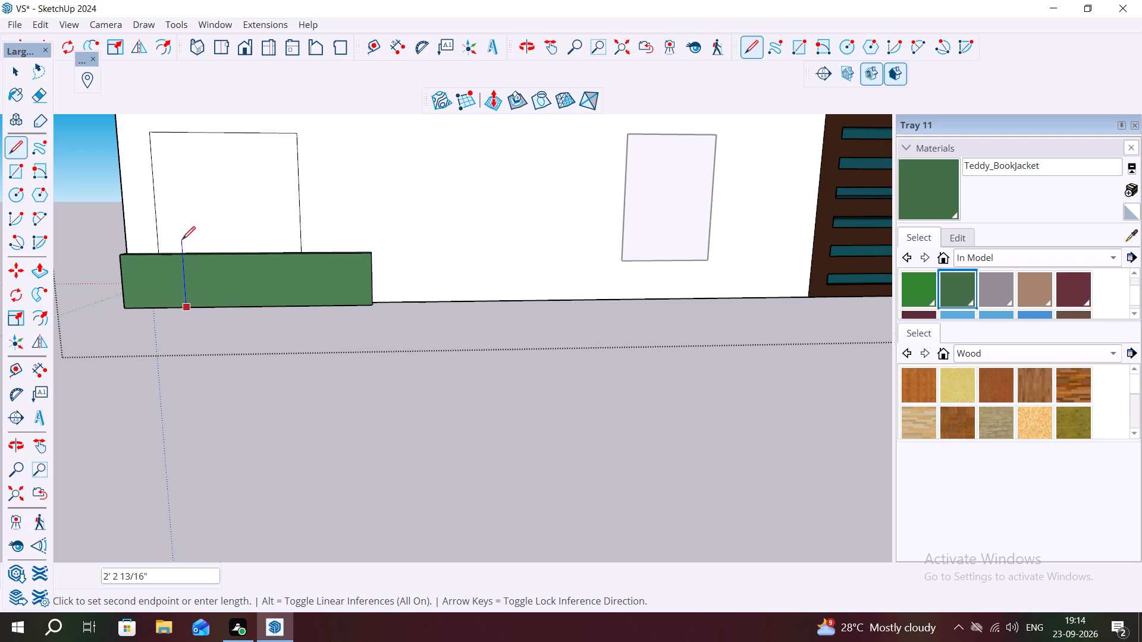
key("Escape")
Draw a narrow closed four-sided trunk about 3' long with straight lines on the ground in front of the green ledge.
scroll(353, 386, "down", 2)
left_click_drag(414, 514, 412, 508)
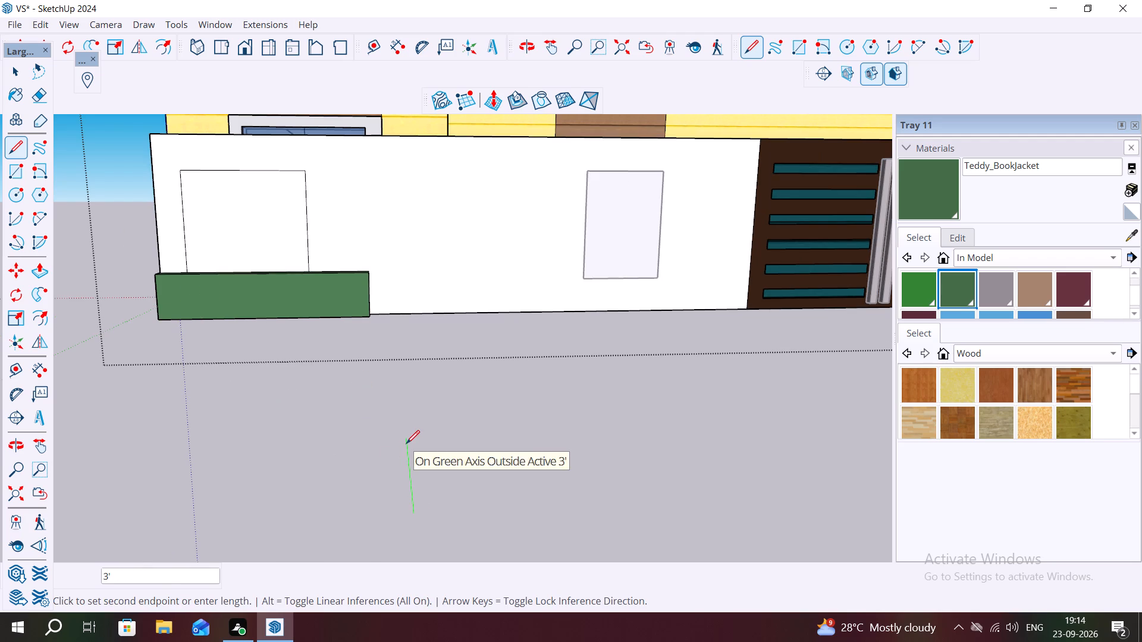
left_click(406, 443)
left_click(431, 441)
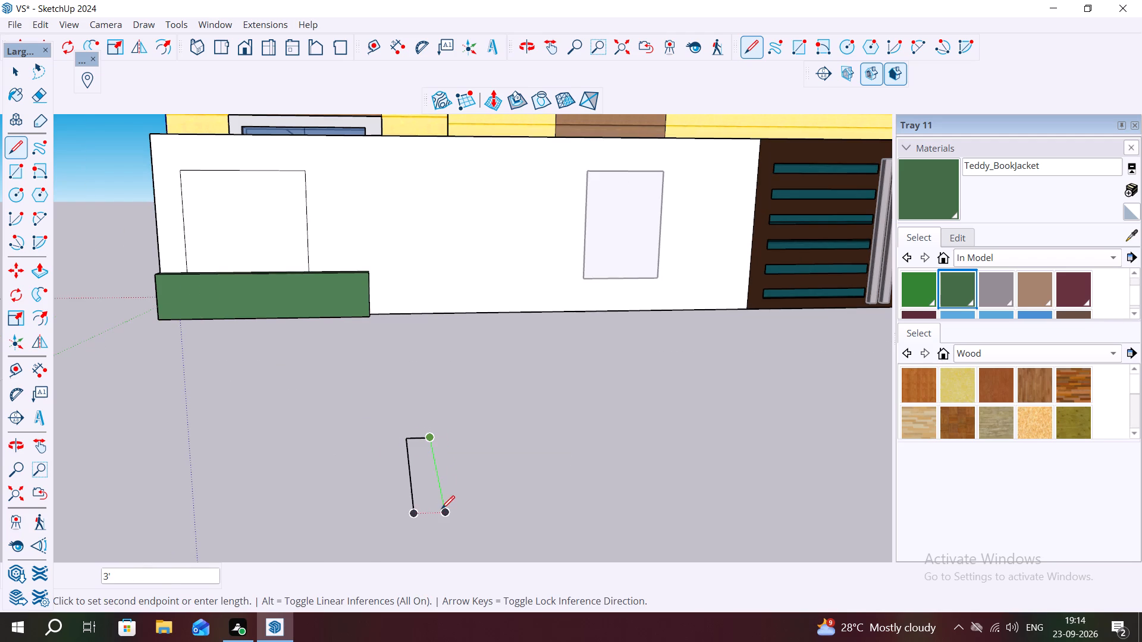
left_click_drag(442, 511, 436, 511)
left_click(419, 511)
key("space")
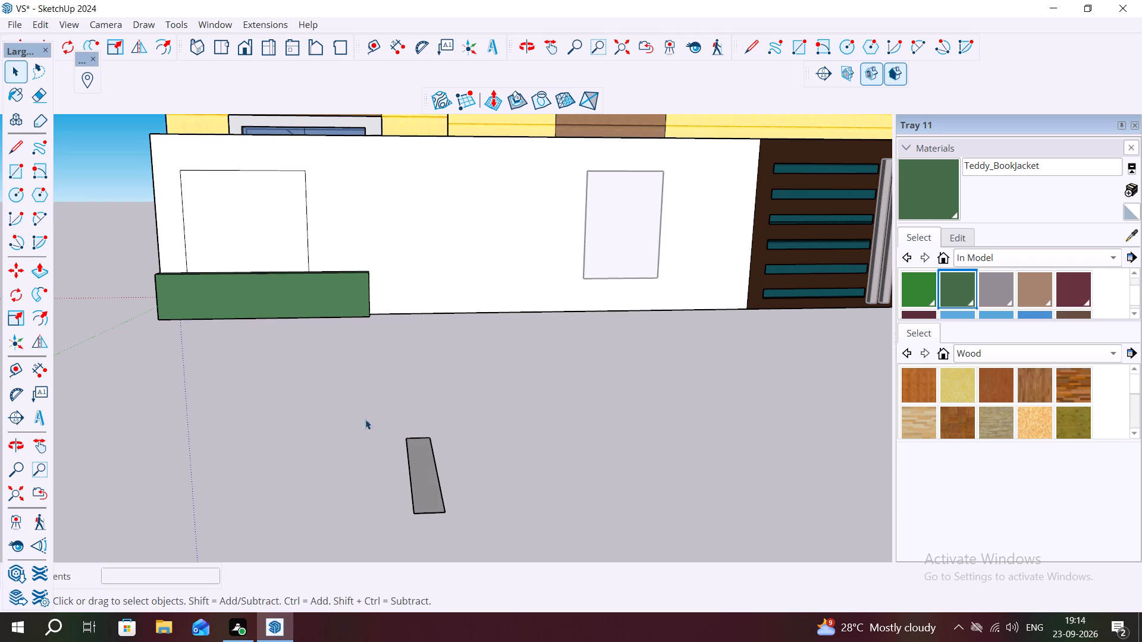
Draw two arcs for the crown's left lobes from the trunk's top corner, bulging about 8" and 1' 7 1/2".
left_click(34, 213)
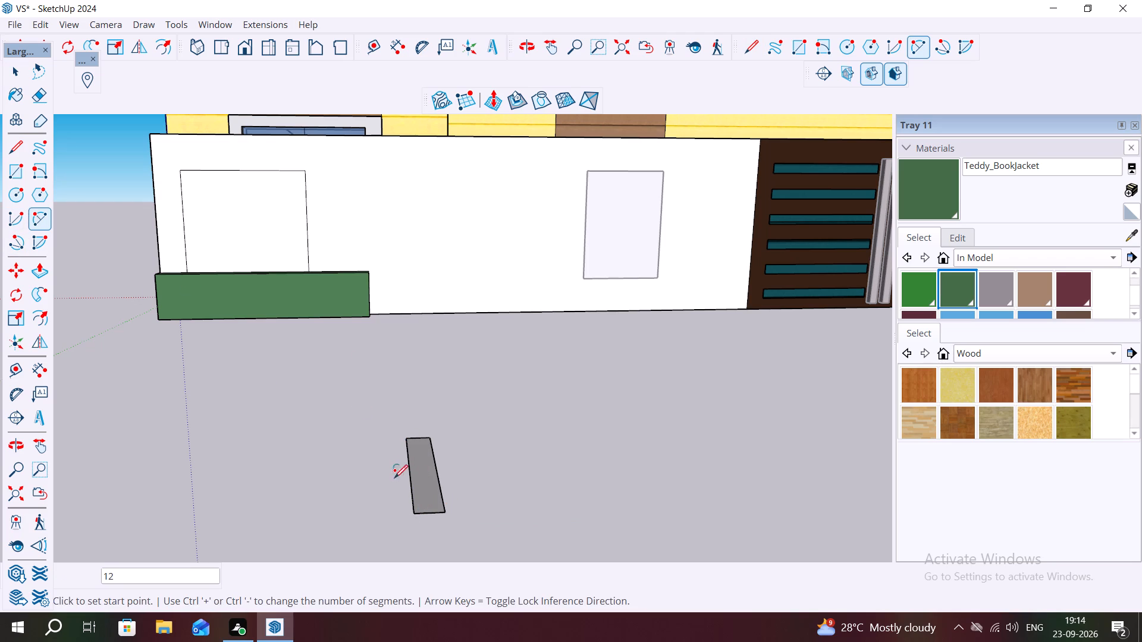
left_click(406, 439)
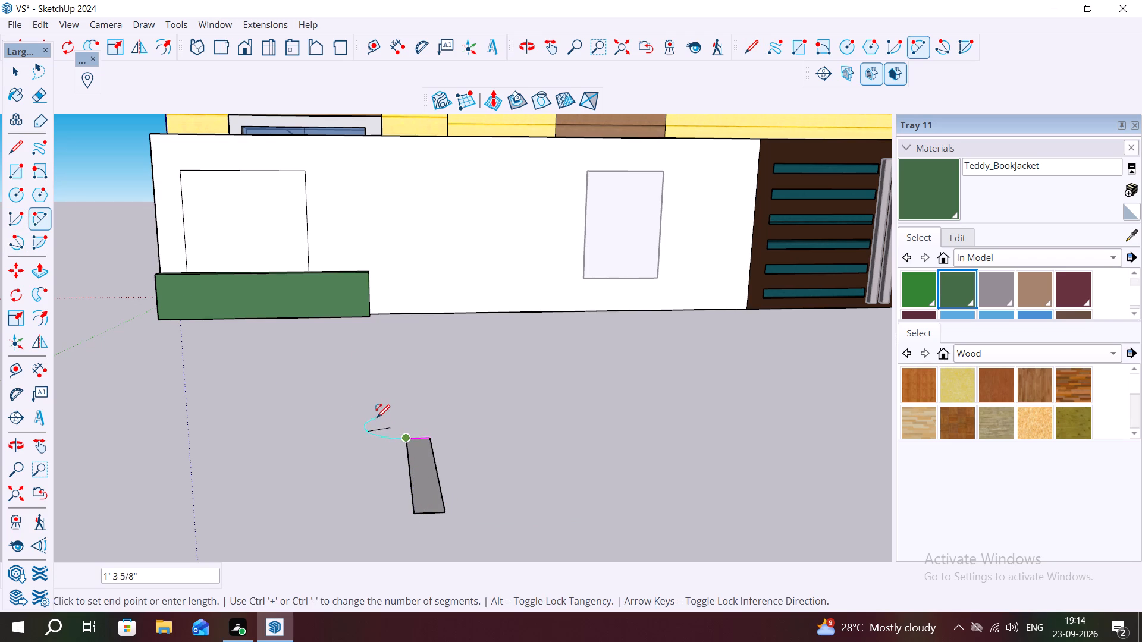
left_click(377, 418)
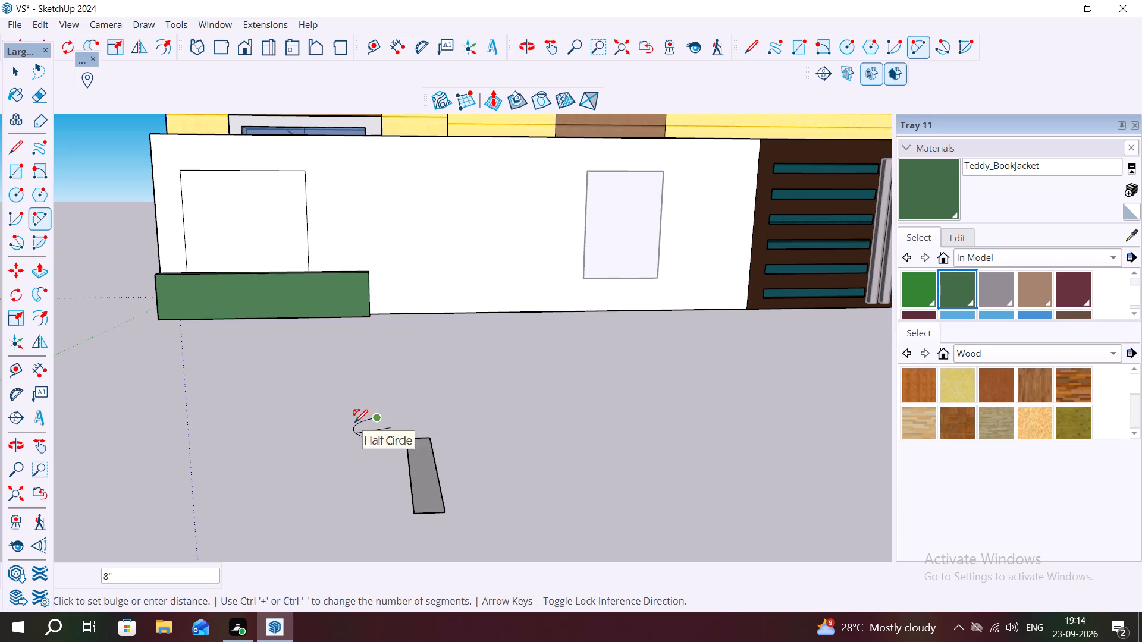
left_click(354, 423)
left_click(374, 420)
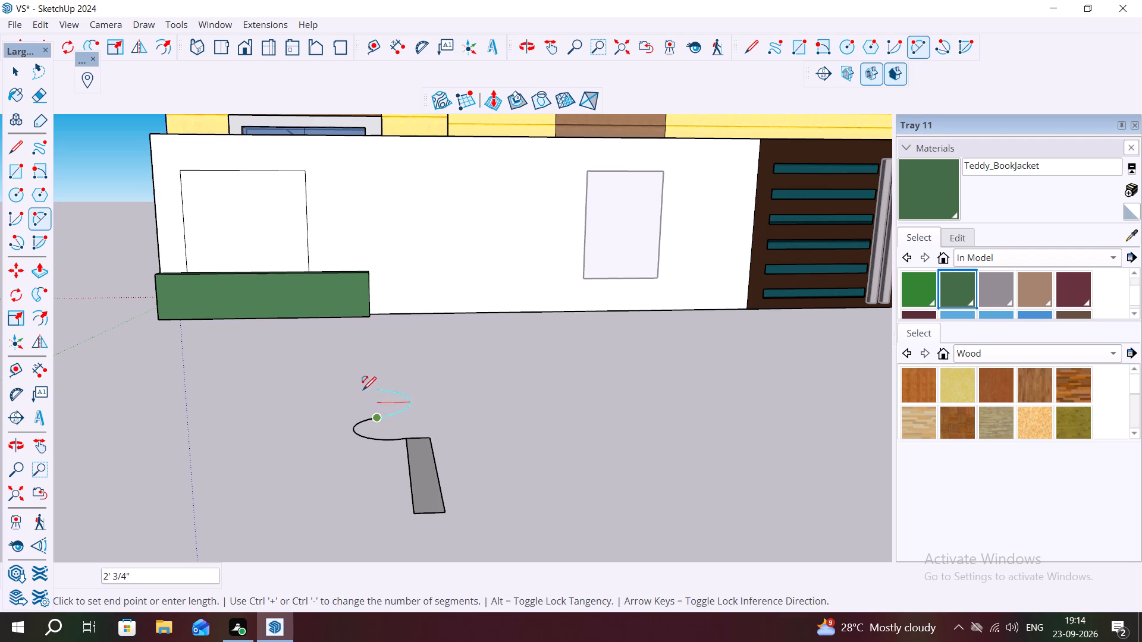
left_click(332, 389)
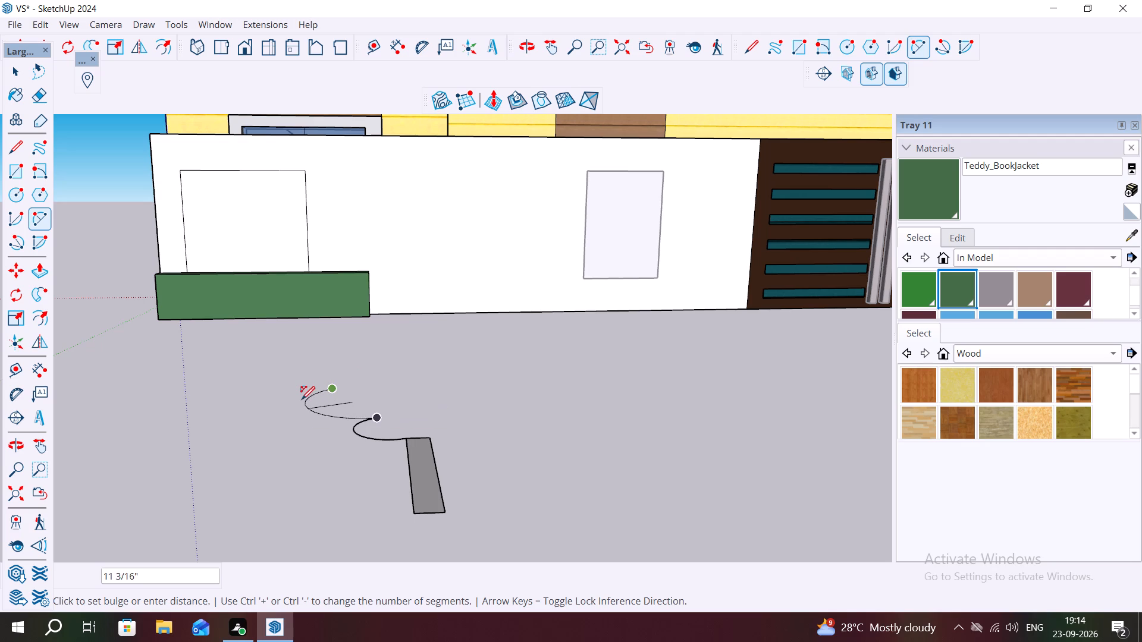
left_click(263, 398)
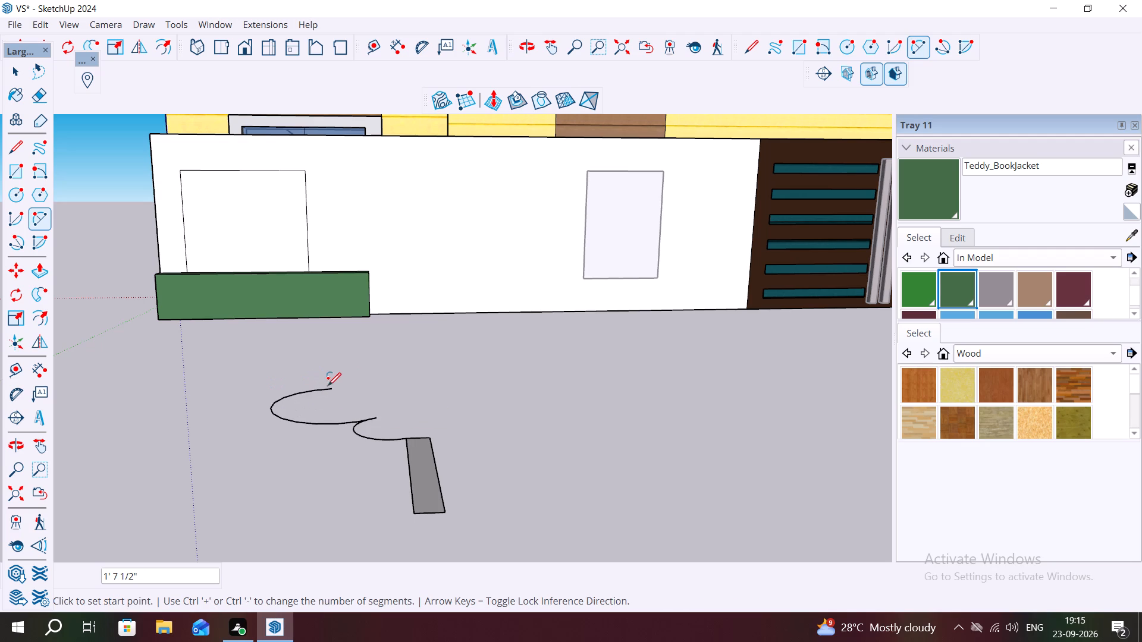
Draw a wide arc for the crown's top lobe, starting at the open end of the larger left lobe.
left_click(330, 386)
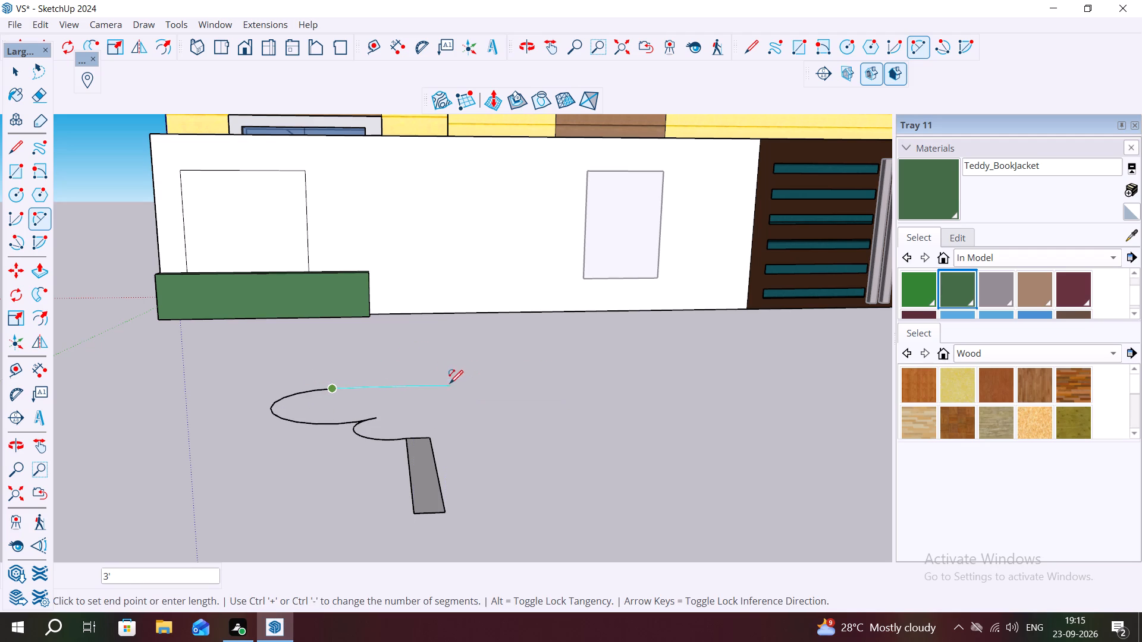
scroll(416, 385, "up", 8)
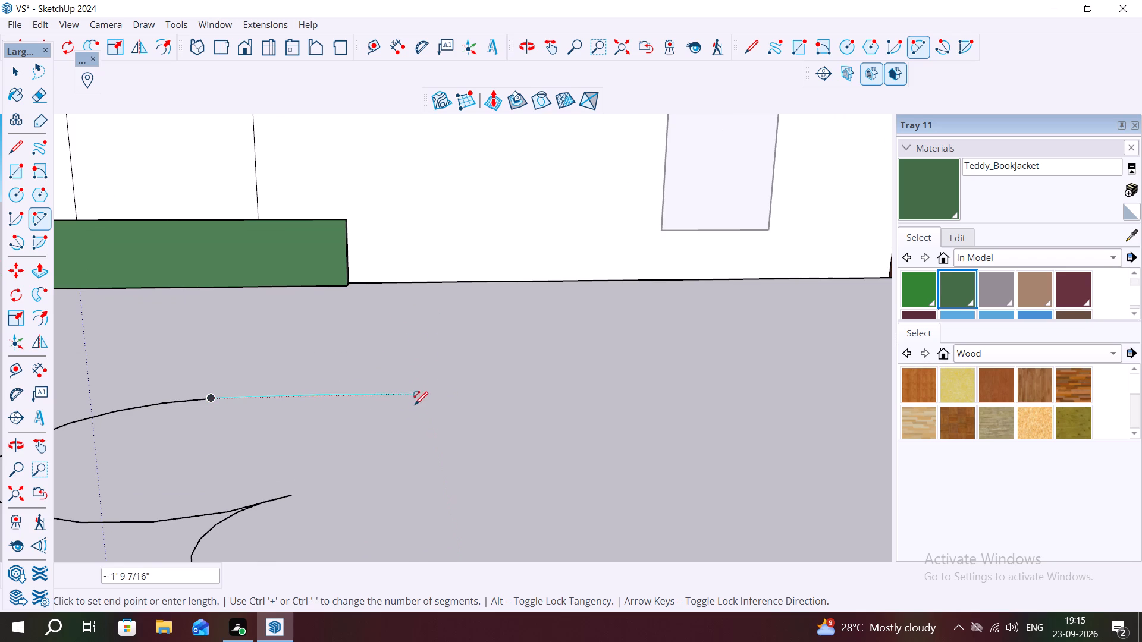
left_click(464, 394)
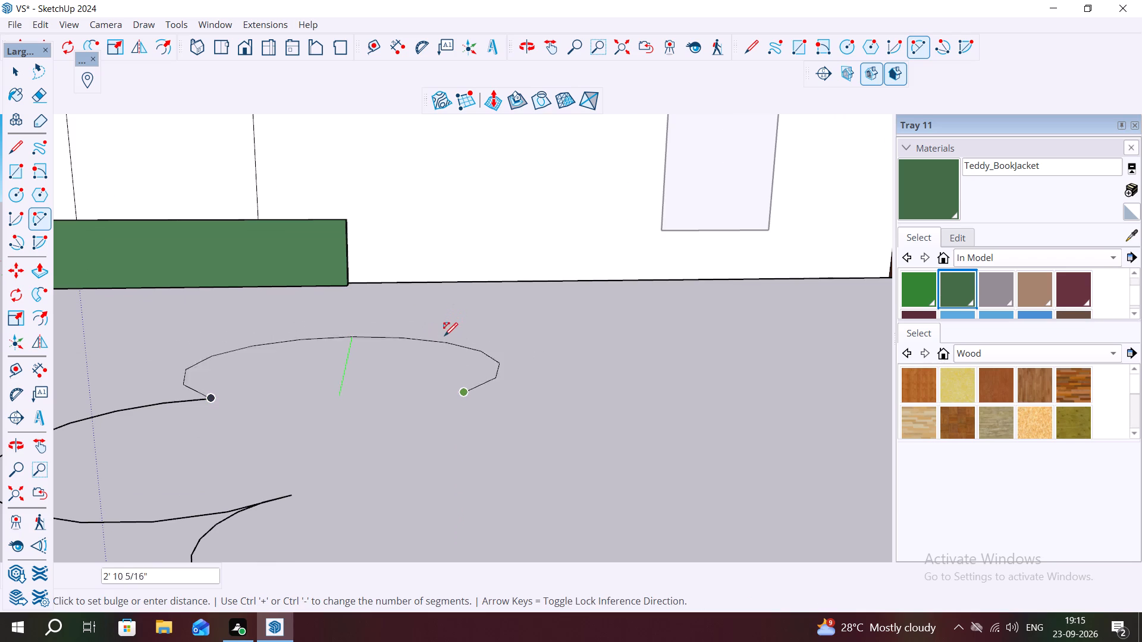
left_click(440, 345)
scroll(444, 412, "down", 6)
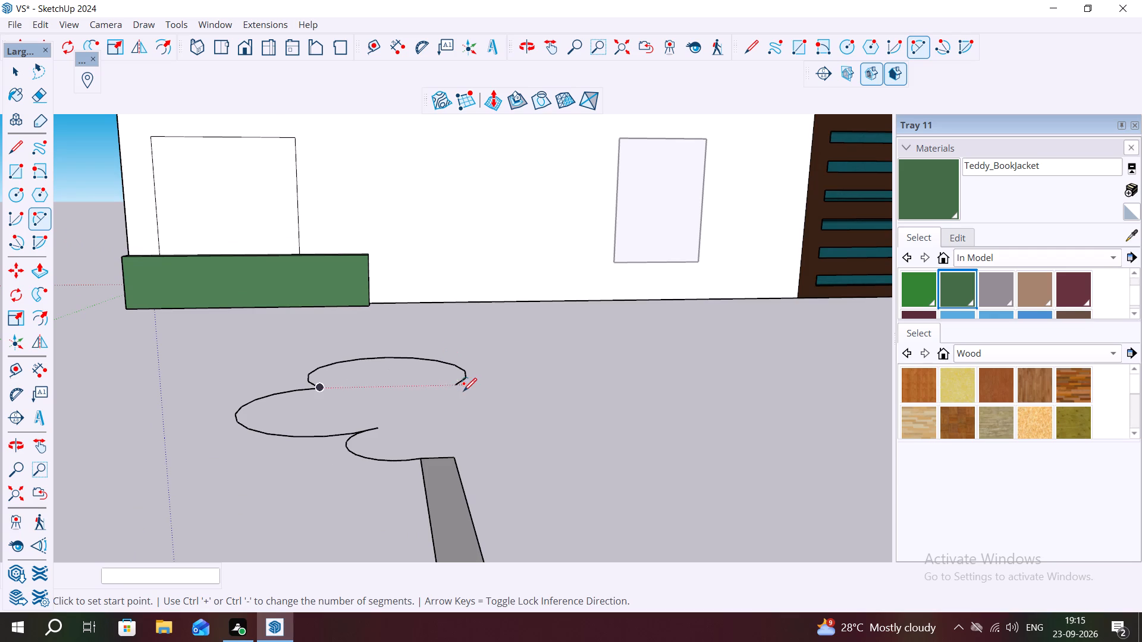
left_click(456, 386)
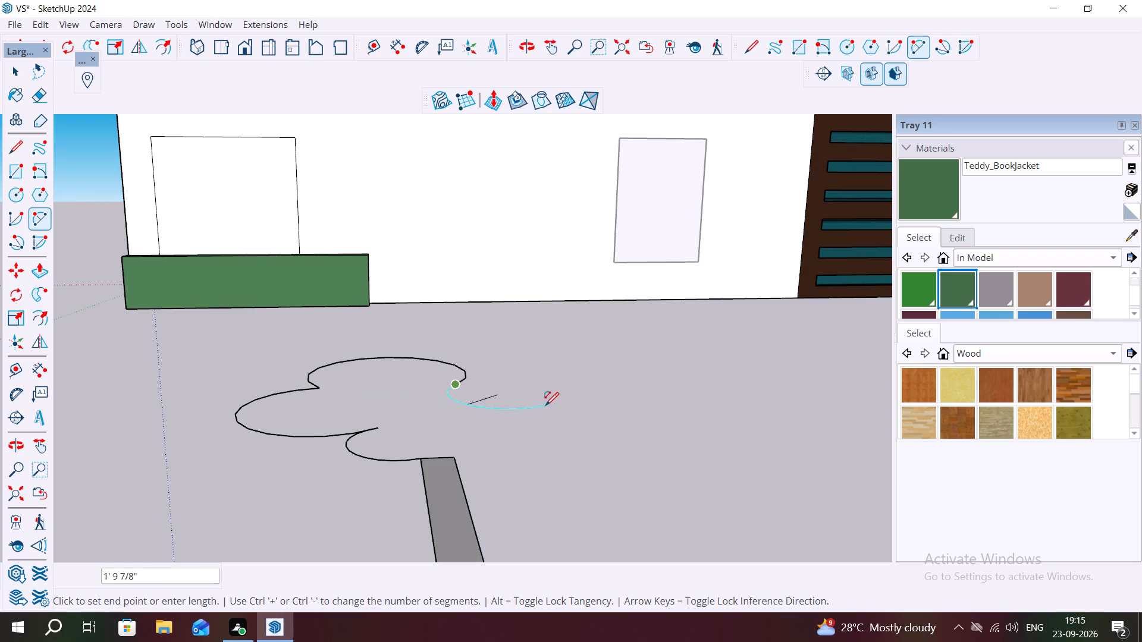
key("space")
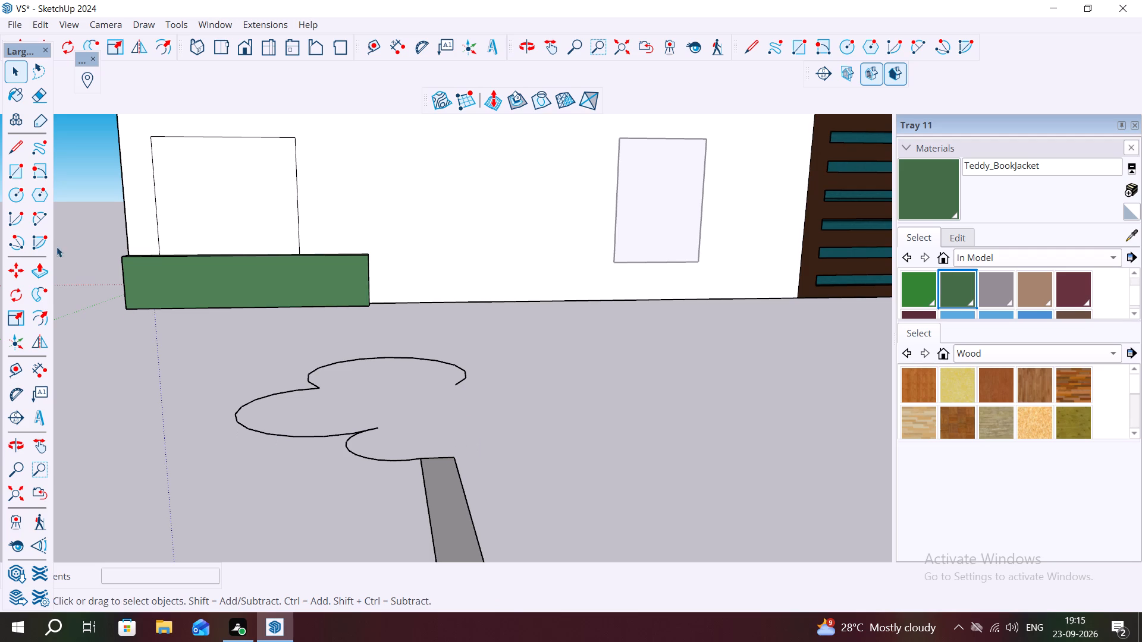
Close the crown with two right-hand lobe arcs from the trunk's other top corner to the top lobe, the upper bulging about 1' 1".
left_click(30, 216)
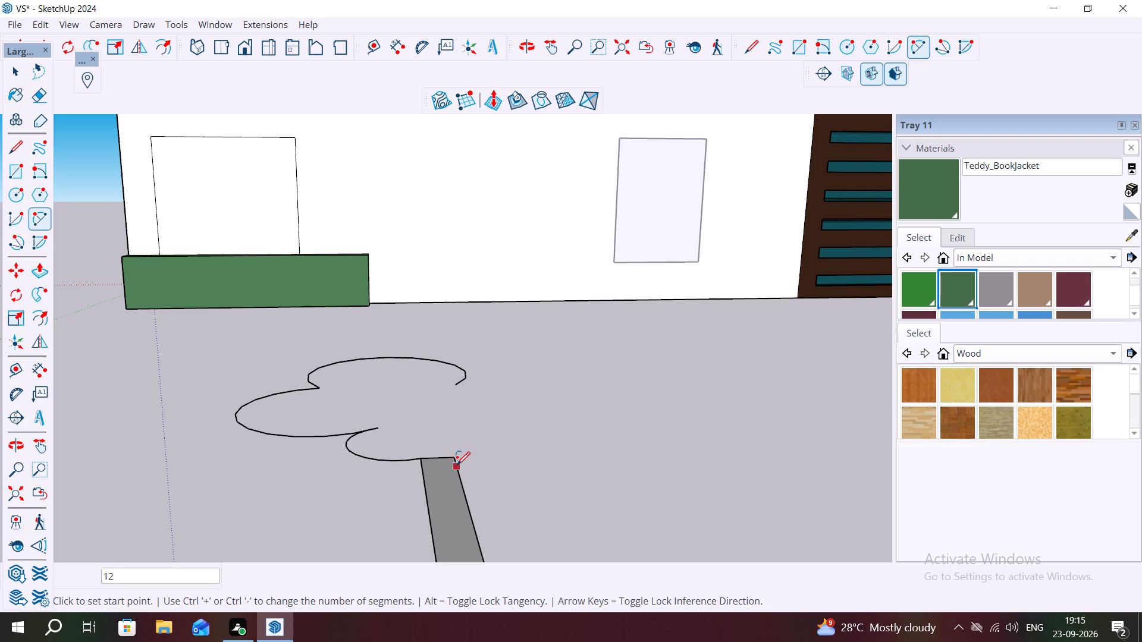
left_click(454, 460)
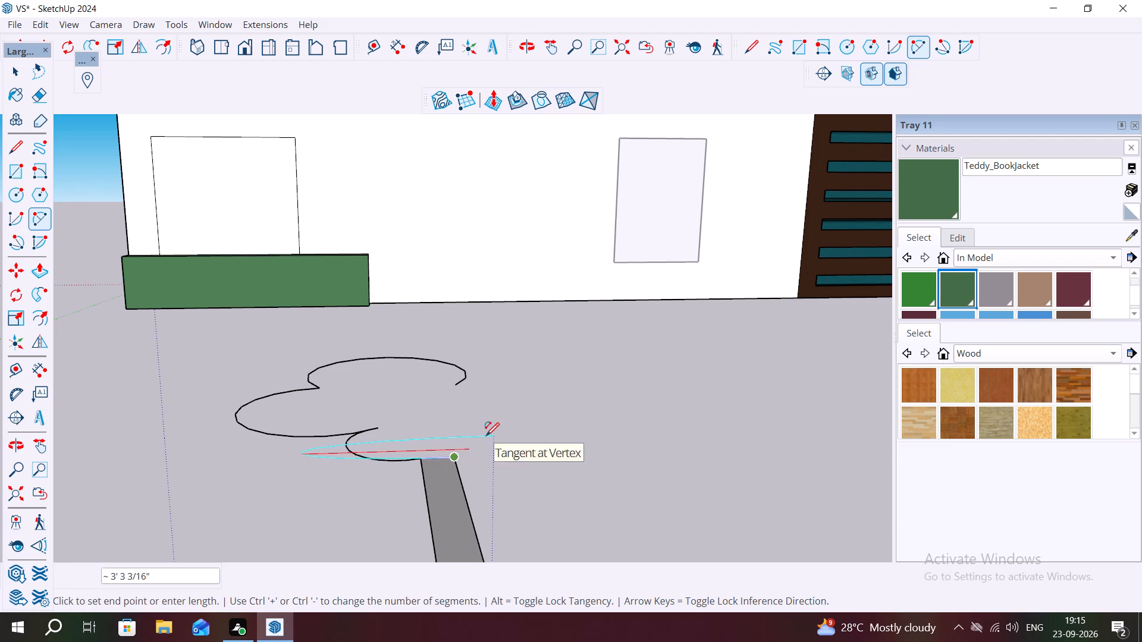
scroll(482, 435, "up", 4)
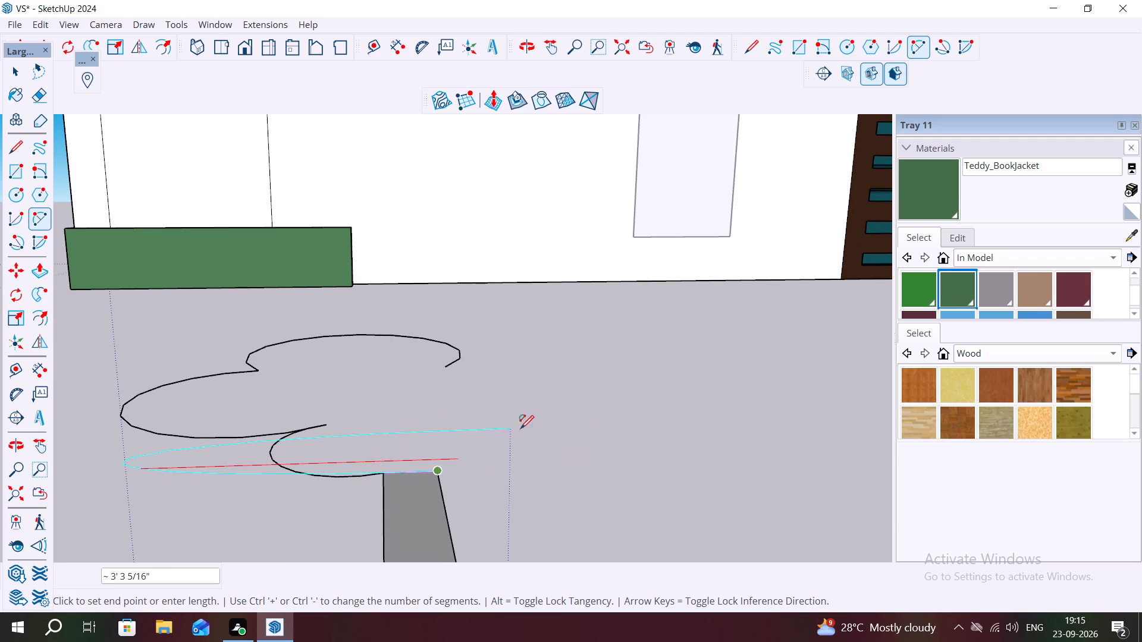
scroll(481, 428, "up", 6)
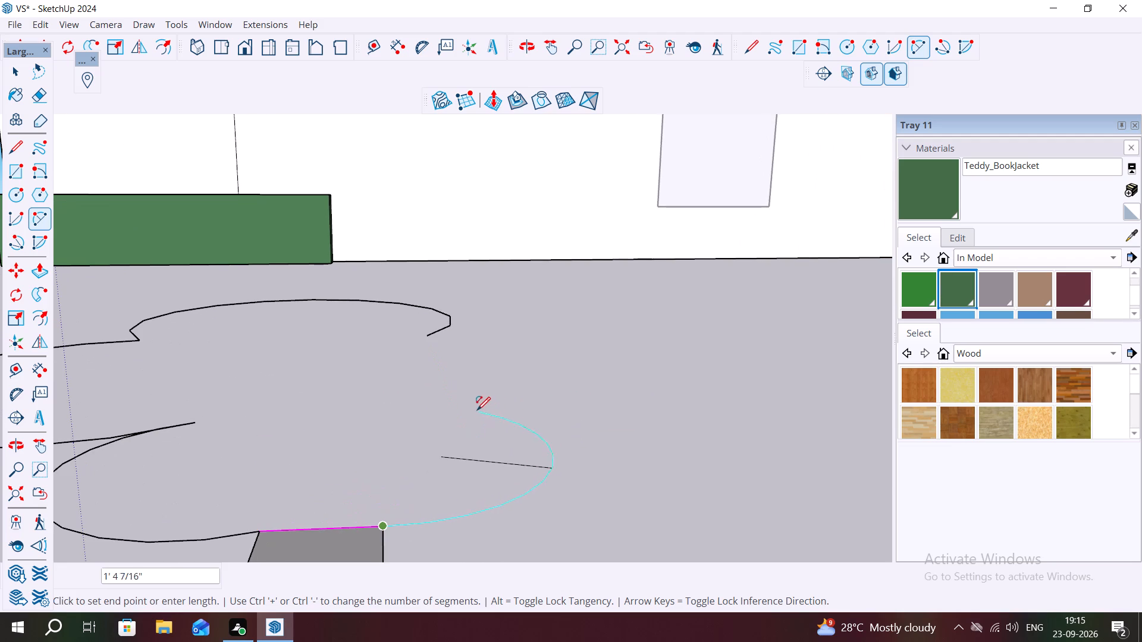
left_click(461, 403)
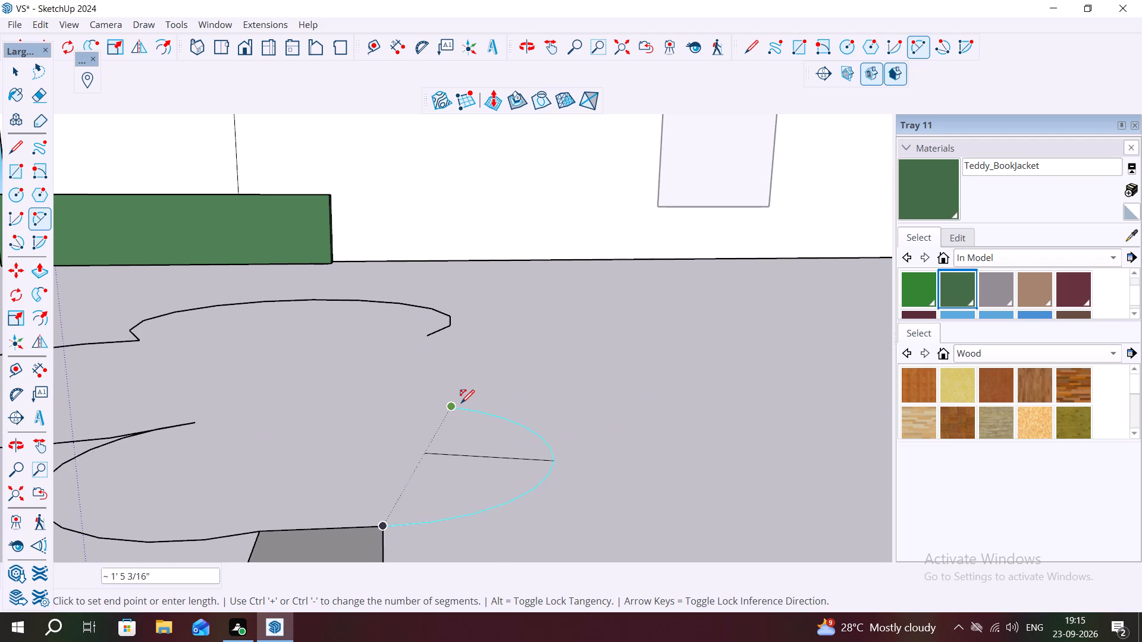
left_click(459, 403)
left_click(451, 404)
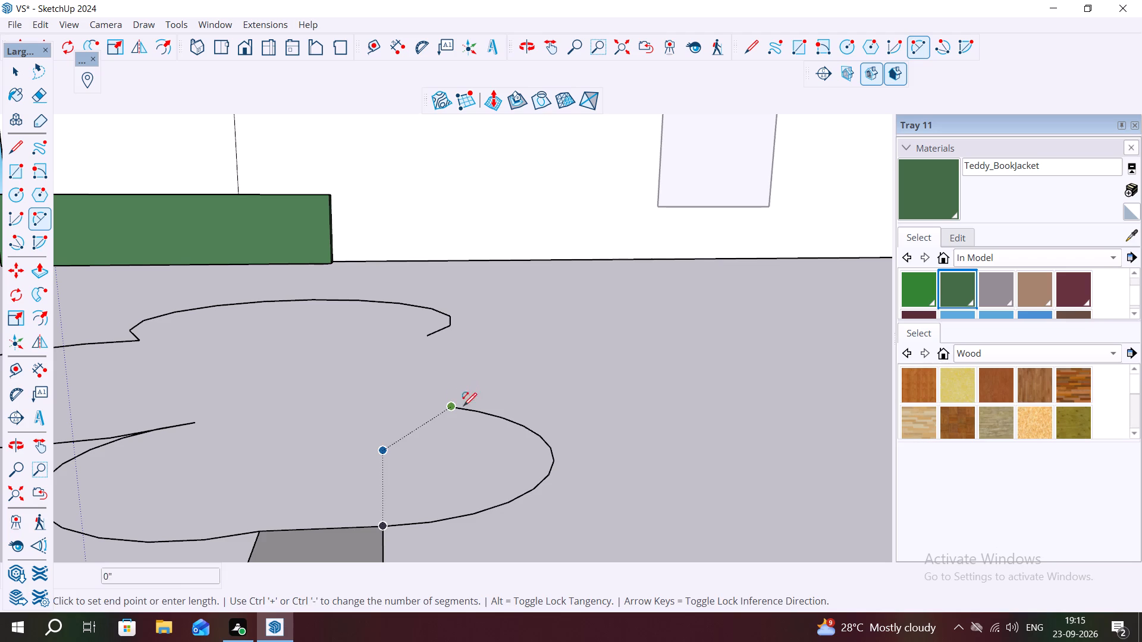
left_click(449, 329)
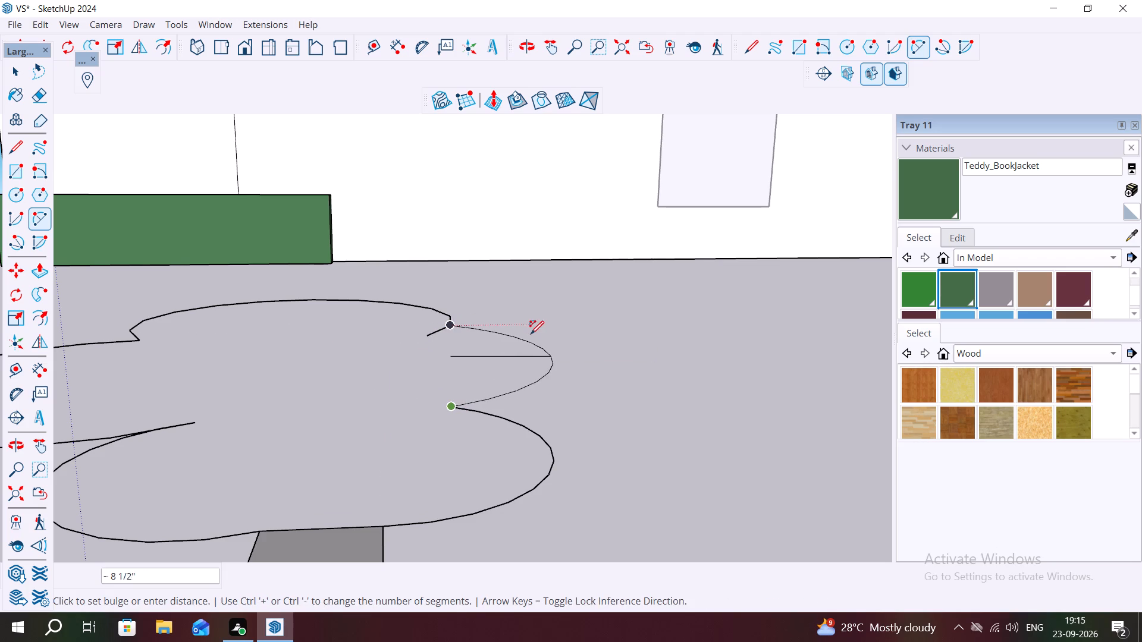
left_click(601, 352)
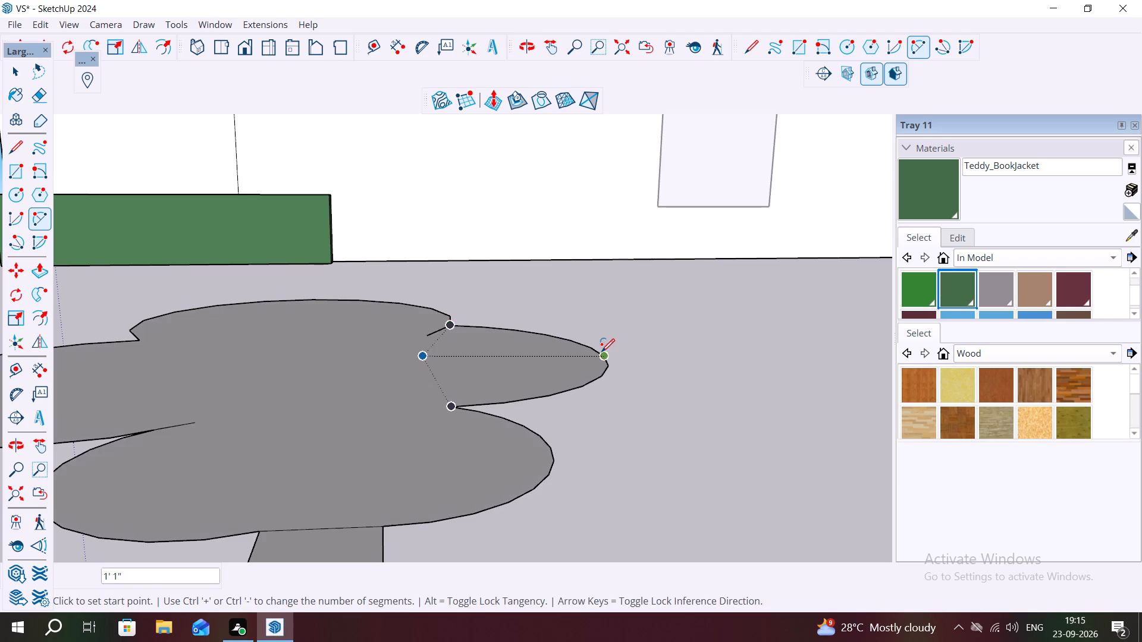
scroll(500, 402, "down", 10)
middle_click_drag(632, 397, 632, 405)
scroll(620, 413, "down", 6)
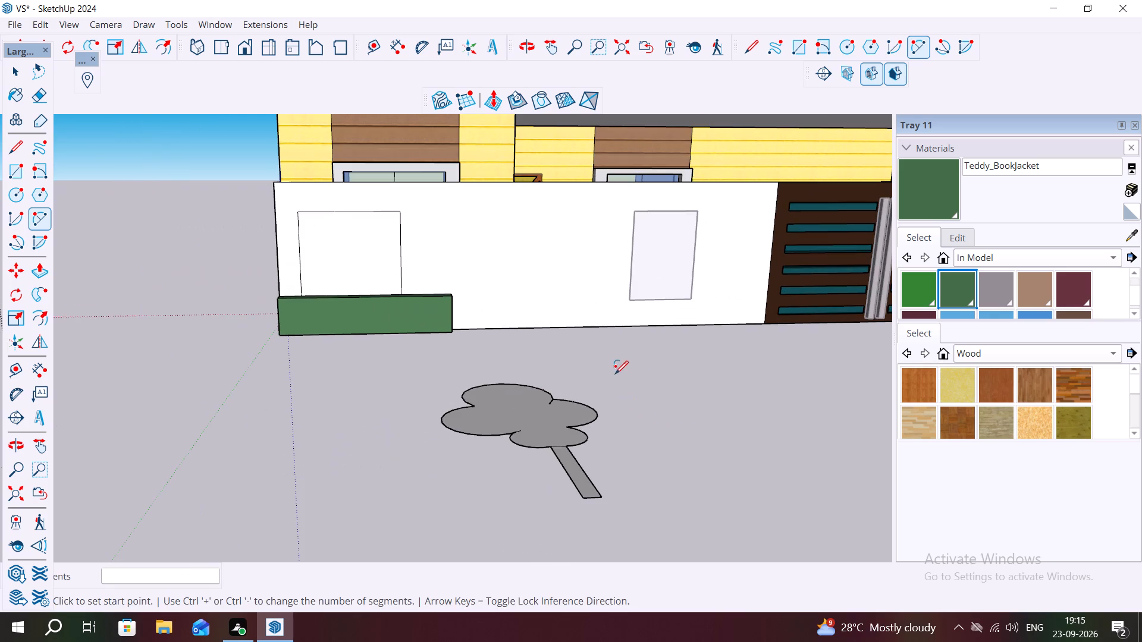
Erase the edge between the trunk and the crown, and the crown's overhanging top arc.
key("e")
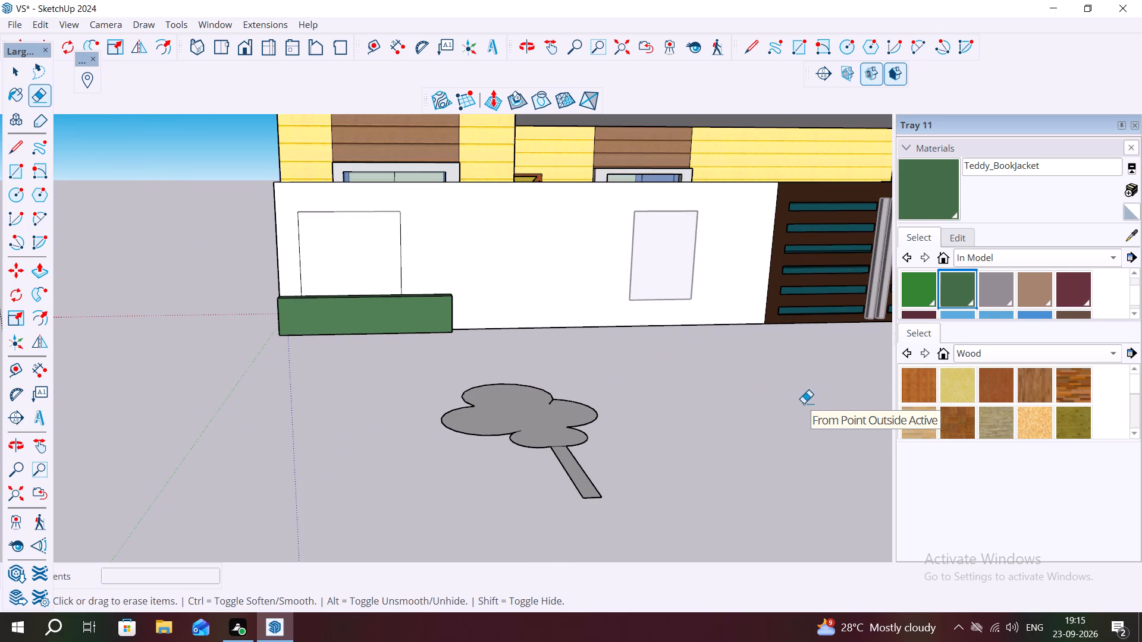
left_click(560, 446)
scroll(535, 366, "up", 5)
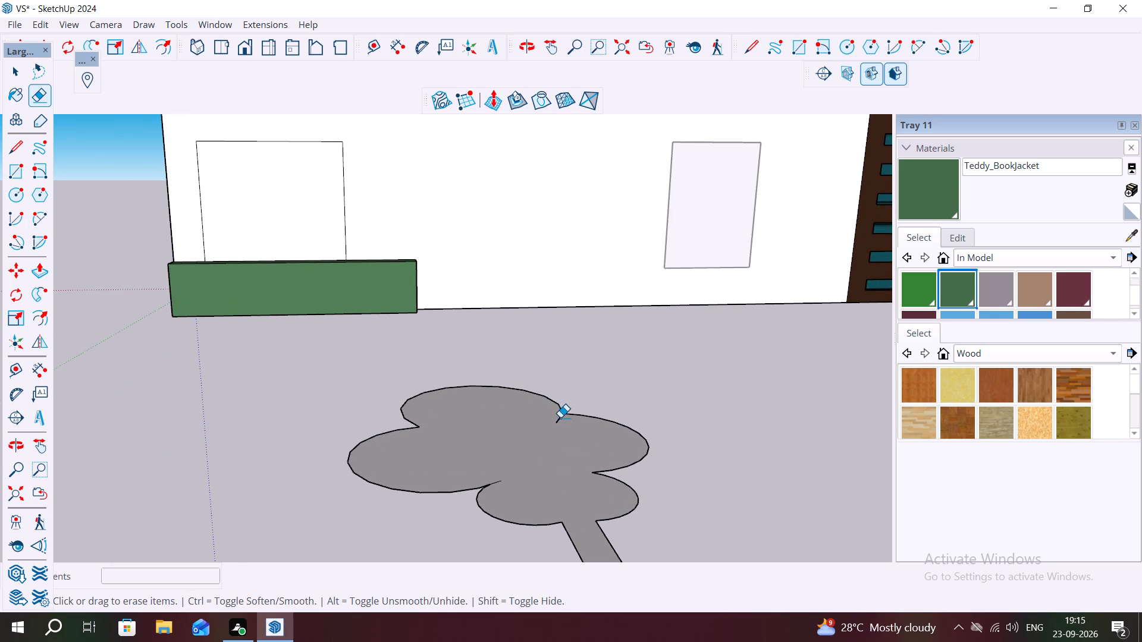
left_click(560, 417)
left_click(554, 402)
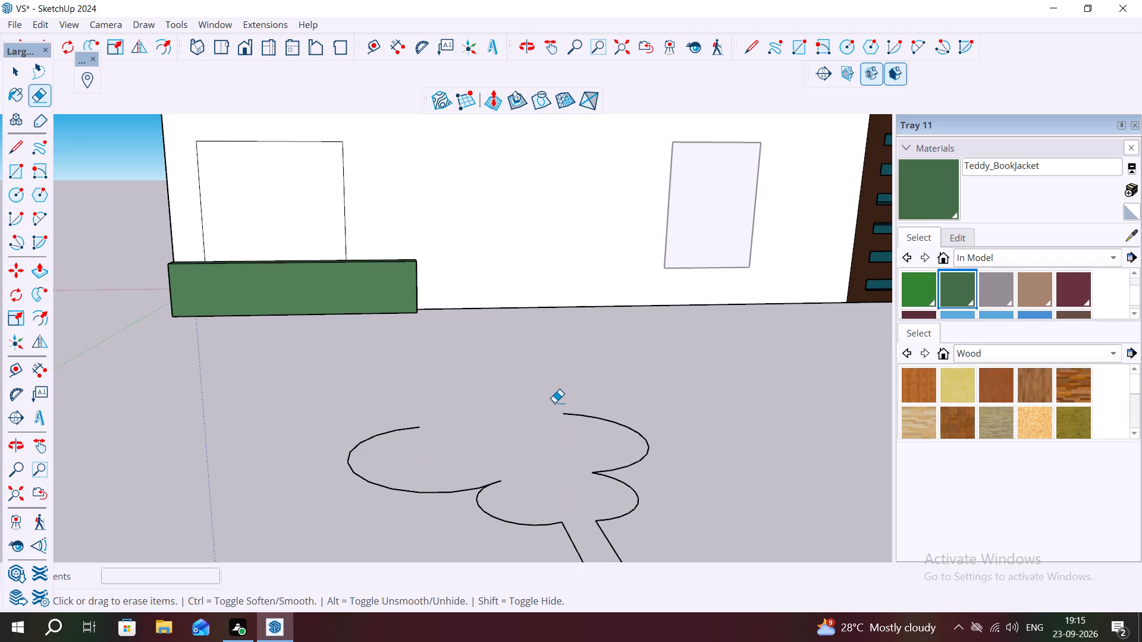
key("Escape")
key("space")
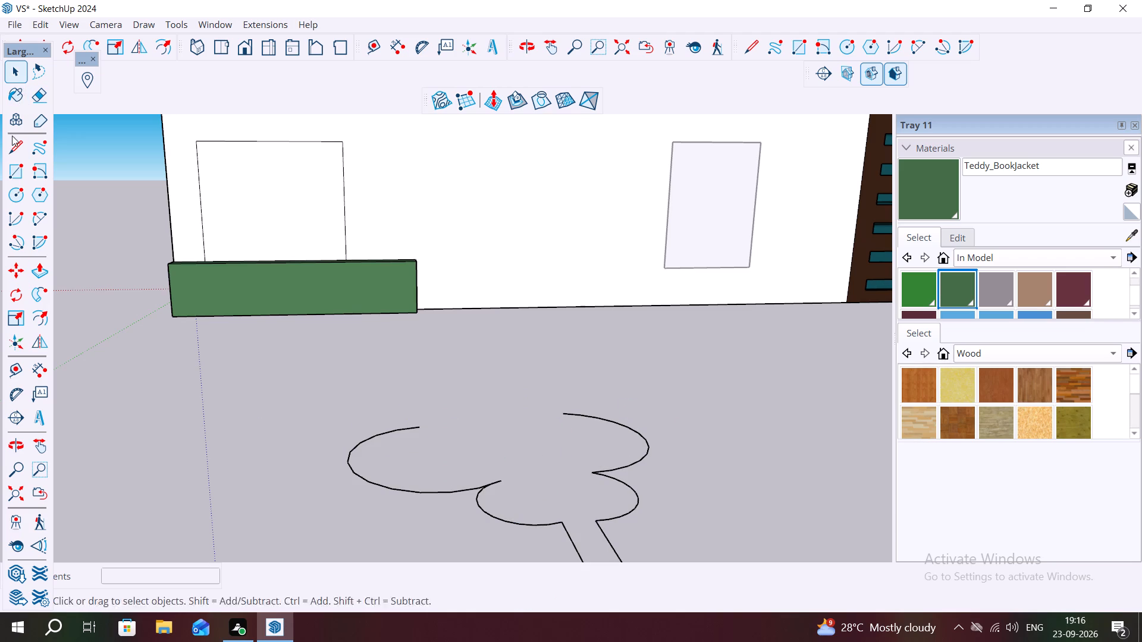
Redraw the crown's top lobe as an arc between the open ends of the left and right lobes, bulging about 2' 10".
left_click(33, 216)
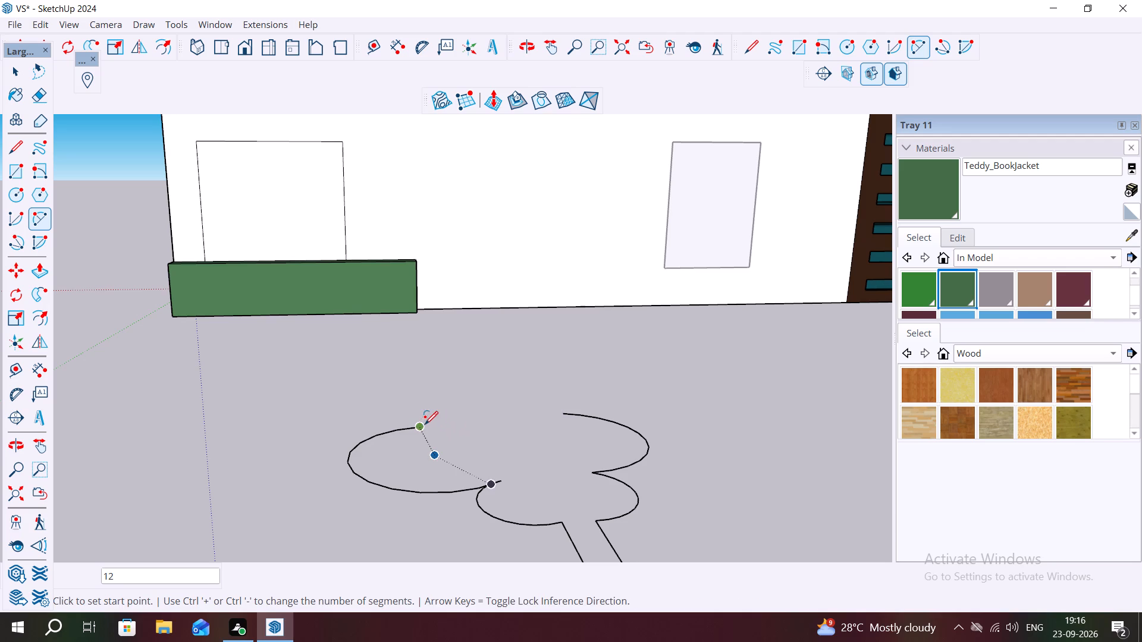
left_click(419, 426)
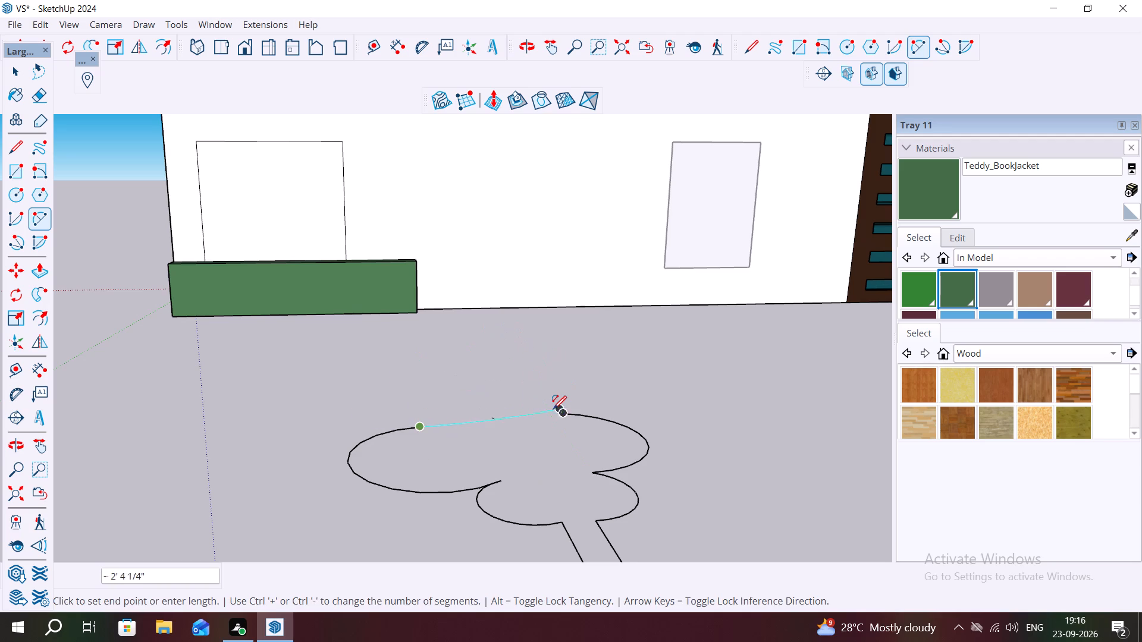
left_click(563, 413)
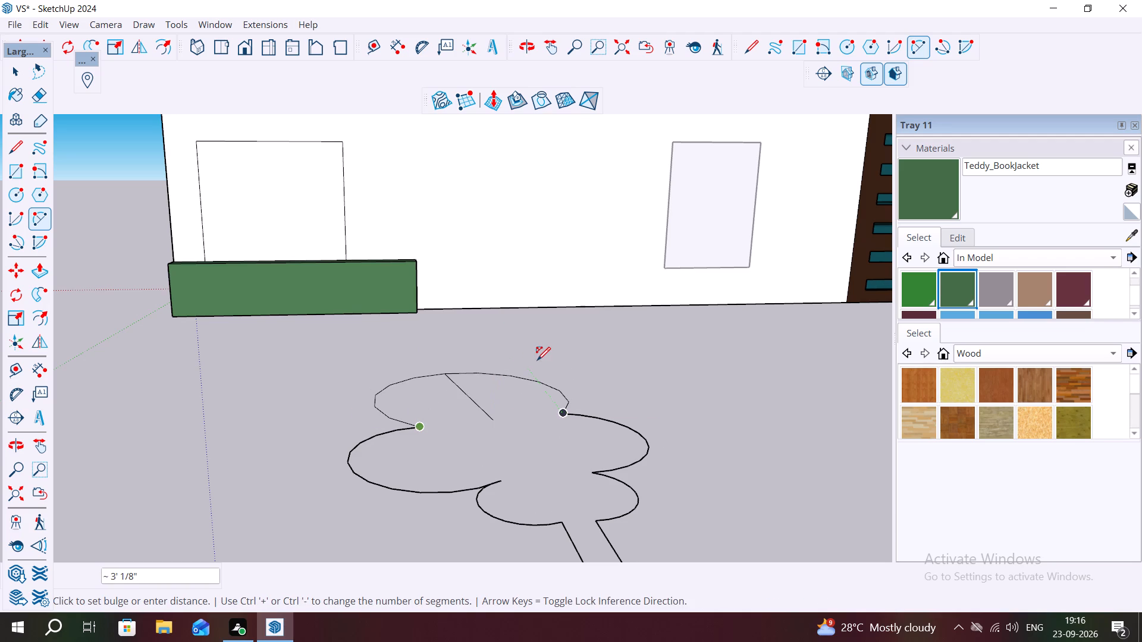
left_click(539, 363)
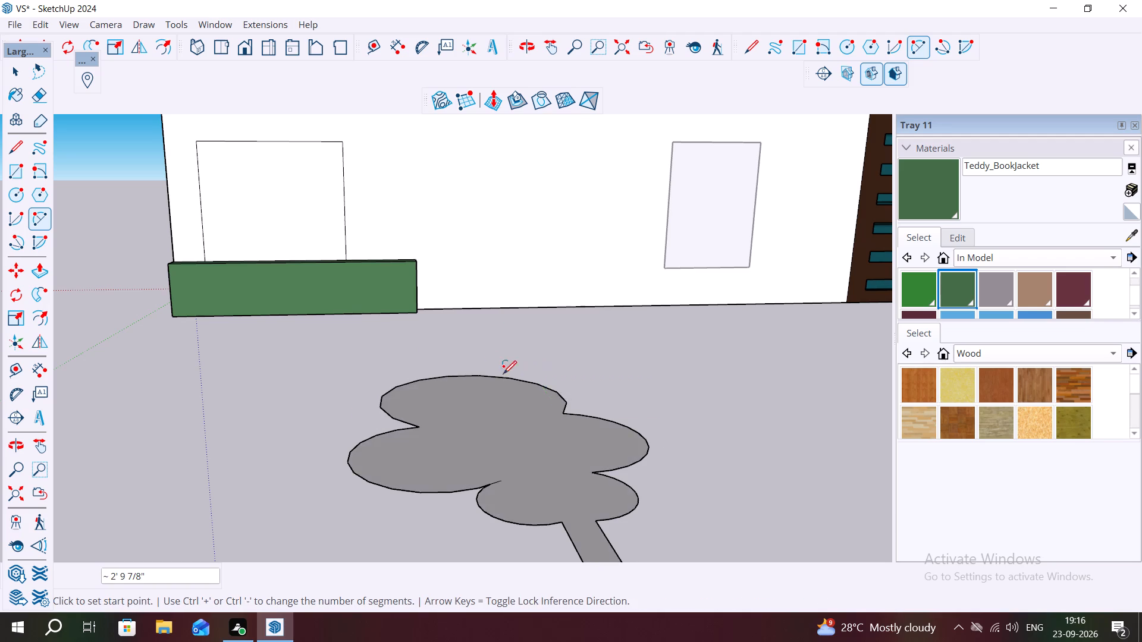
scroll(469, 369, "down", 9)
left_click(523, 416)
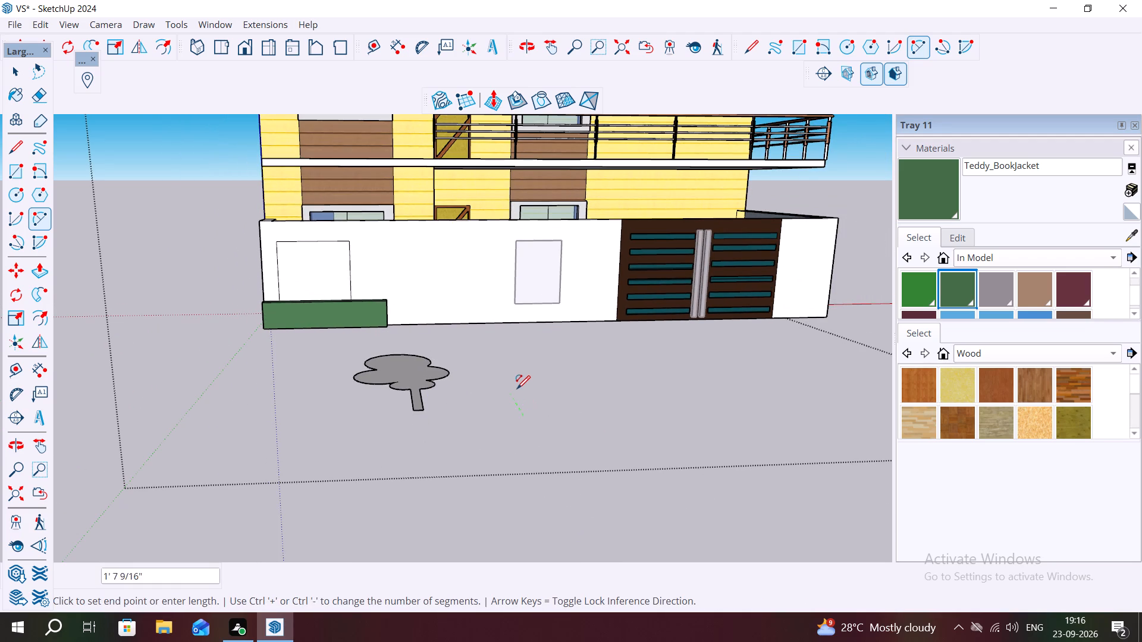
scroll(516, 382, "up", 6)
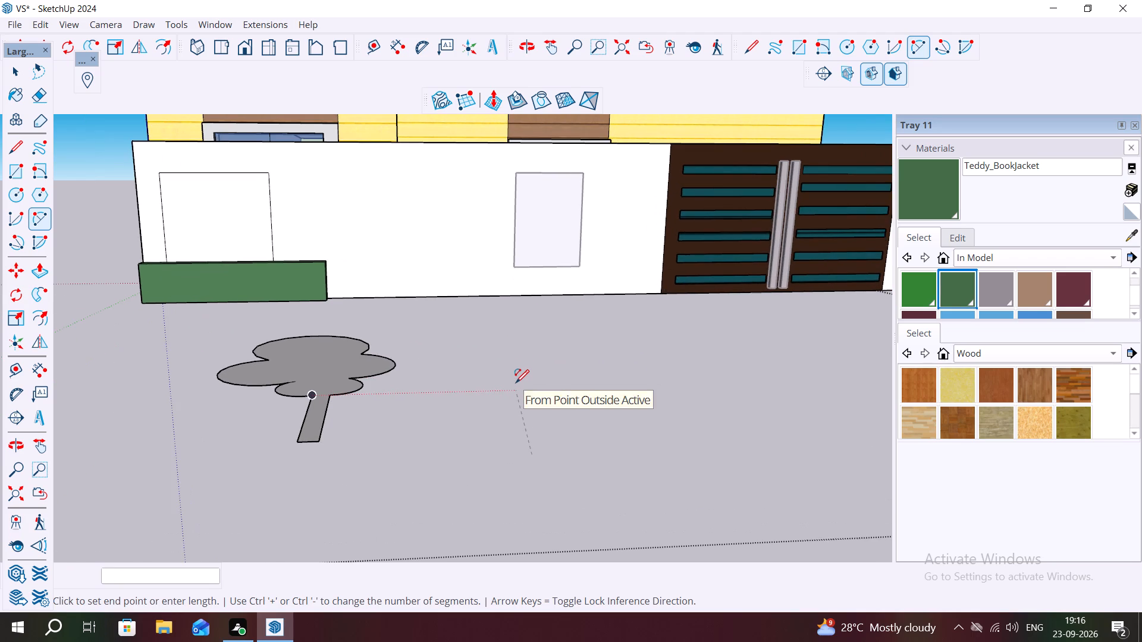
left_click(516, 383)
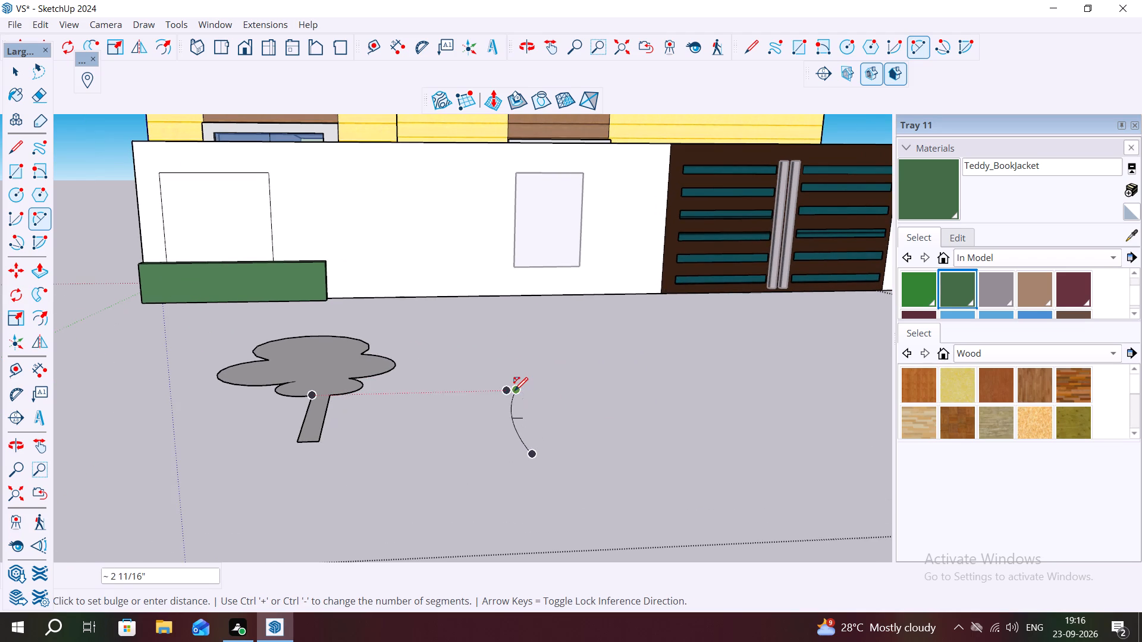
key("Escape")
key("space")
Undo the entire tree drawing in front of the wall, including the crown arcs and the trunk lines.
scroll(335, 408, "down", 6)
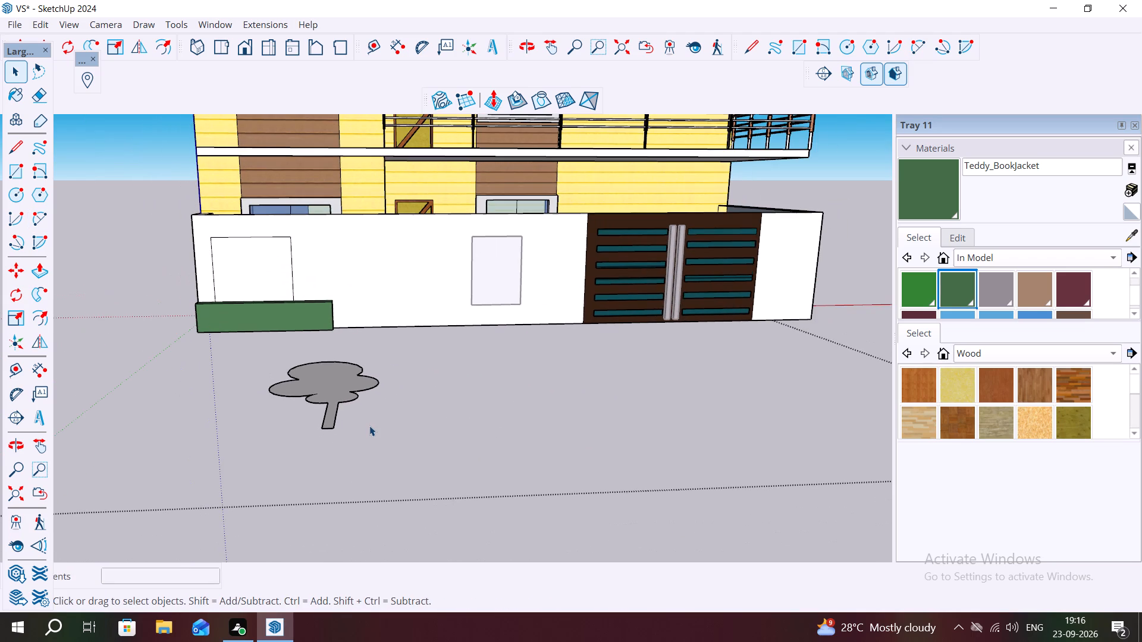
key("ctrl+z")
key("ctrl+z")
key("ctrl+z")
key("ctrl+z")
key("ctrl+z")
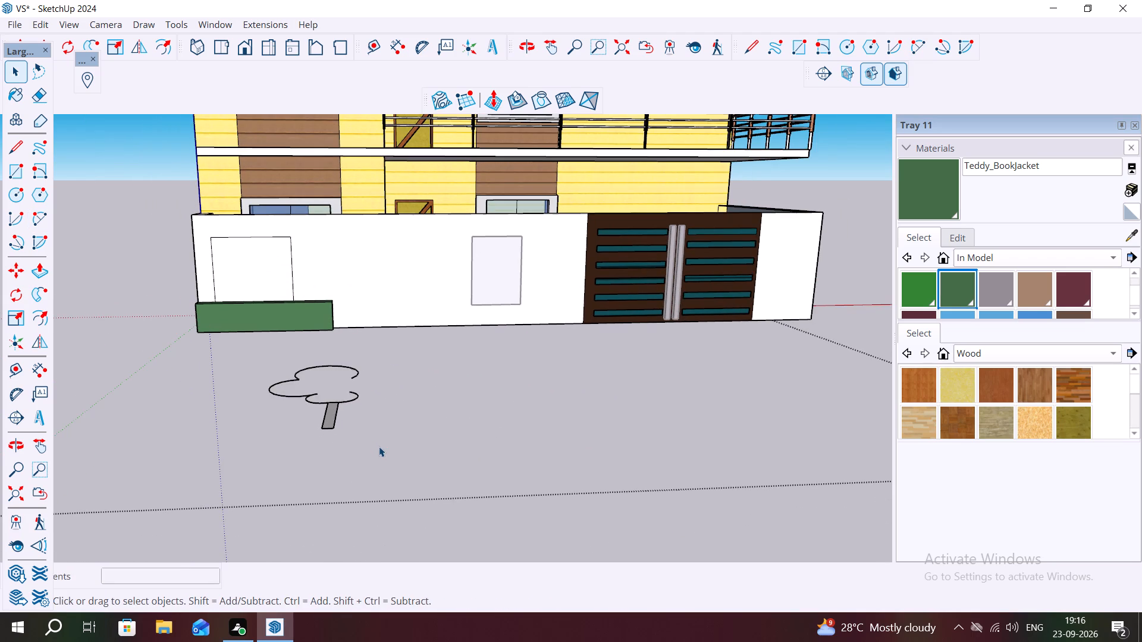
key("ctrl+z")
key("ctrl+z")
key("ctrl+z")
key("ctrl+z")
key("ctrl+z")
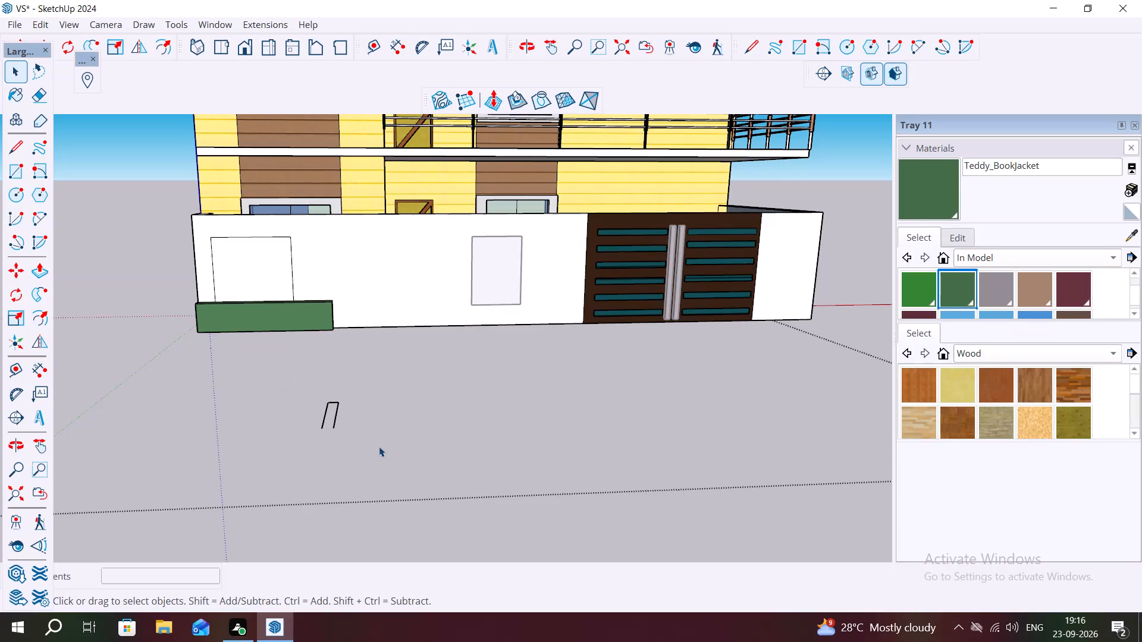
key("ctrl+z")
key("ctrl+z")
key("ctrl+z")
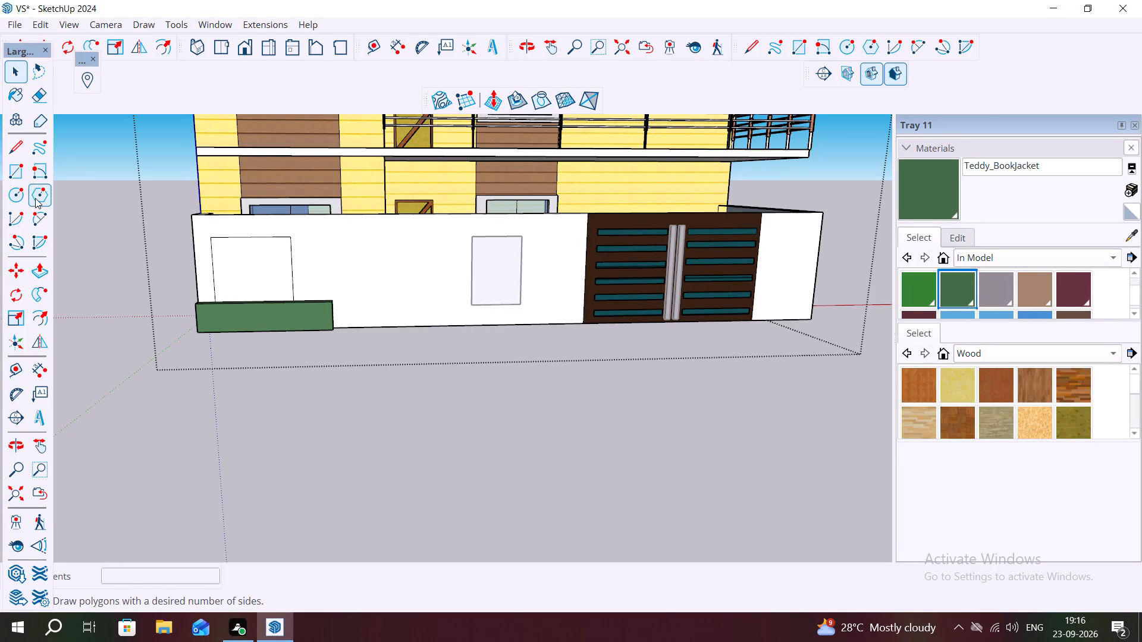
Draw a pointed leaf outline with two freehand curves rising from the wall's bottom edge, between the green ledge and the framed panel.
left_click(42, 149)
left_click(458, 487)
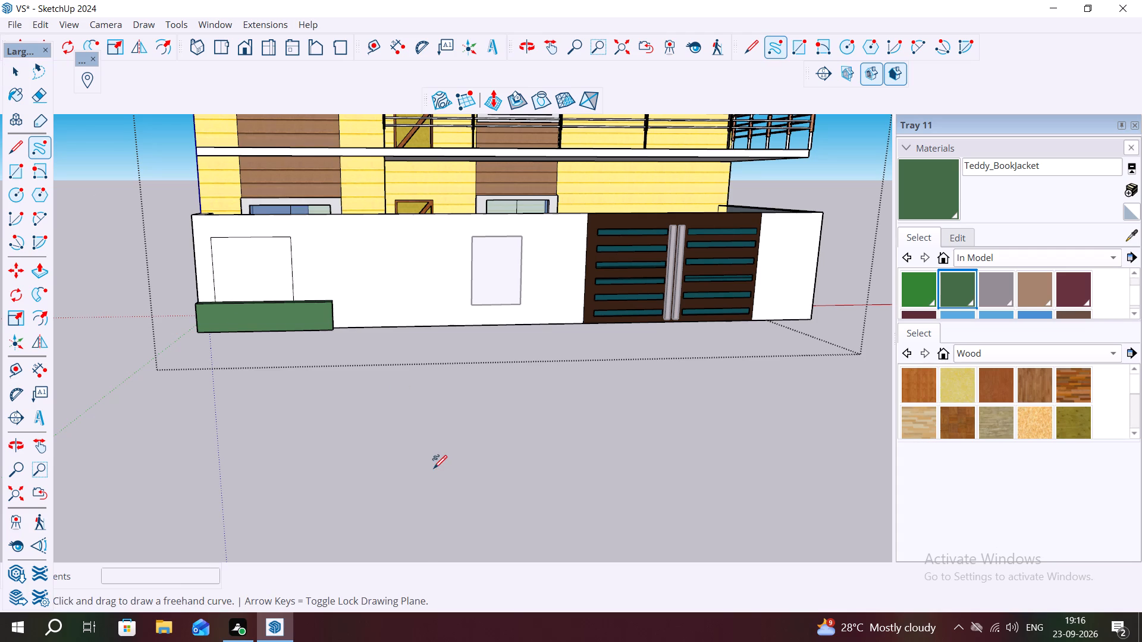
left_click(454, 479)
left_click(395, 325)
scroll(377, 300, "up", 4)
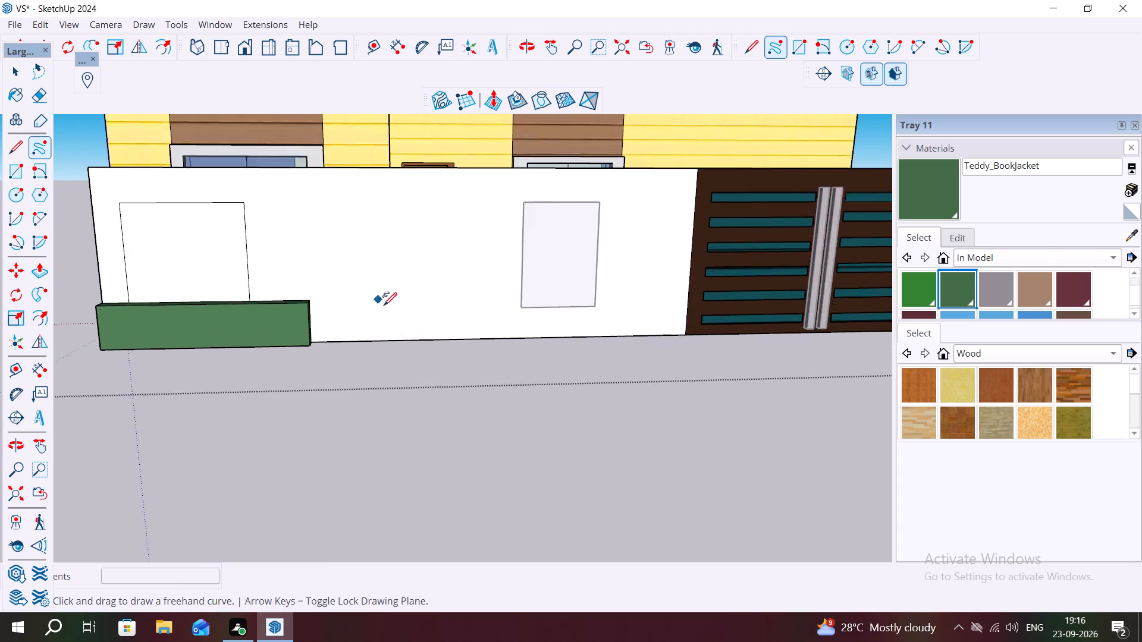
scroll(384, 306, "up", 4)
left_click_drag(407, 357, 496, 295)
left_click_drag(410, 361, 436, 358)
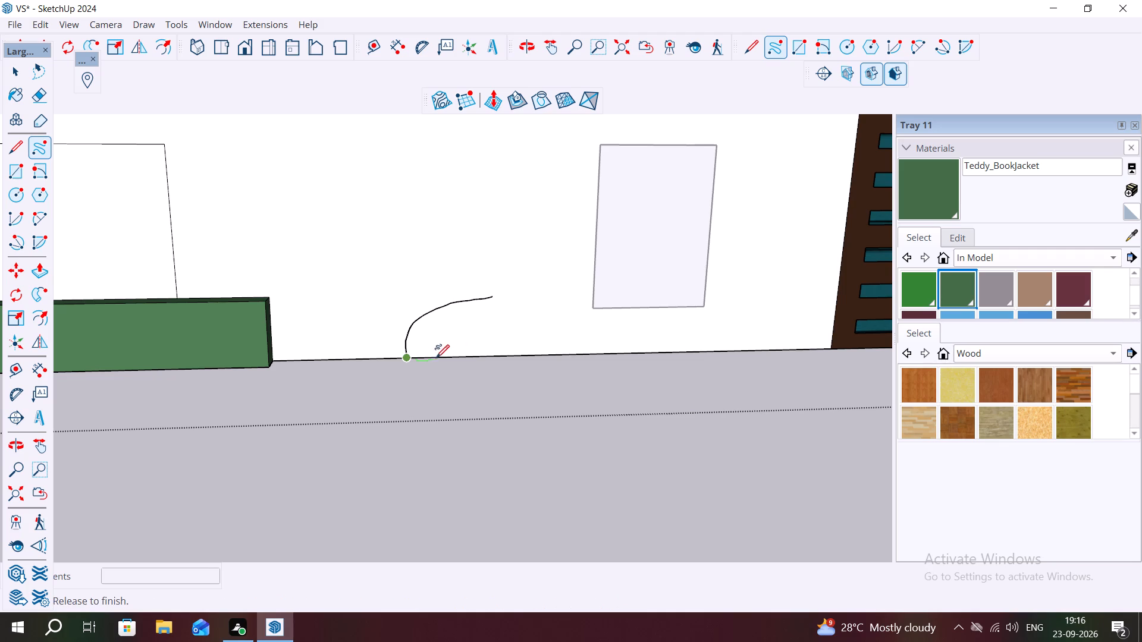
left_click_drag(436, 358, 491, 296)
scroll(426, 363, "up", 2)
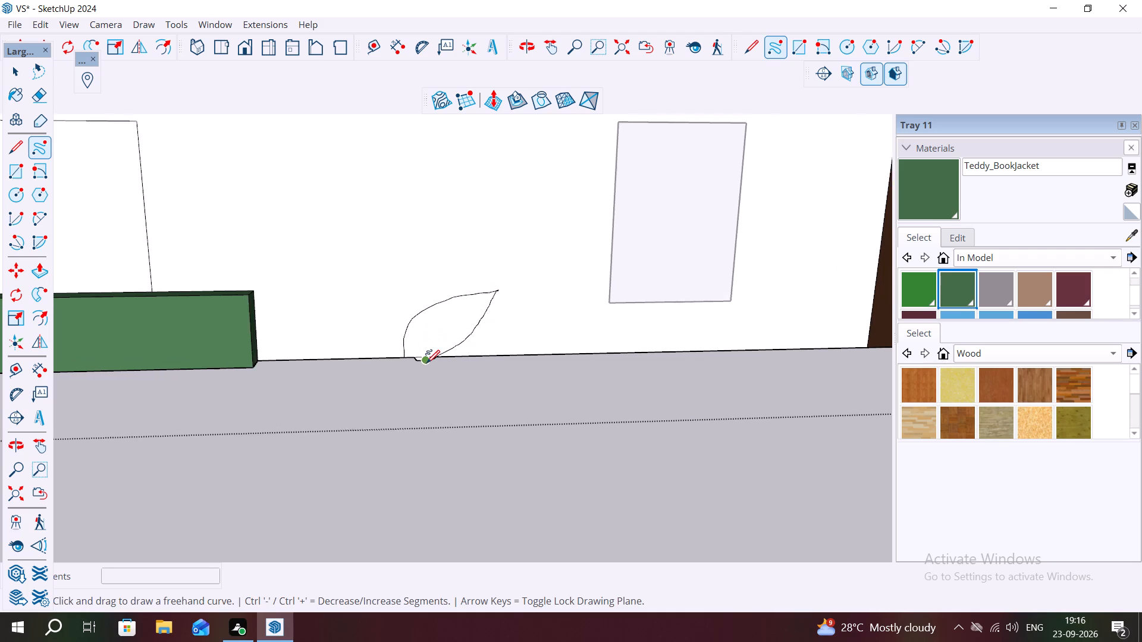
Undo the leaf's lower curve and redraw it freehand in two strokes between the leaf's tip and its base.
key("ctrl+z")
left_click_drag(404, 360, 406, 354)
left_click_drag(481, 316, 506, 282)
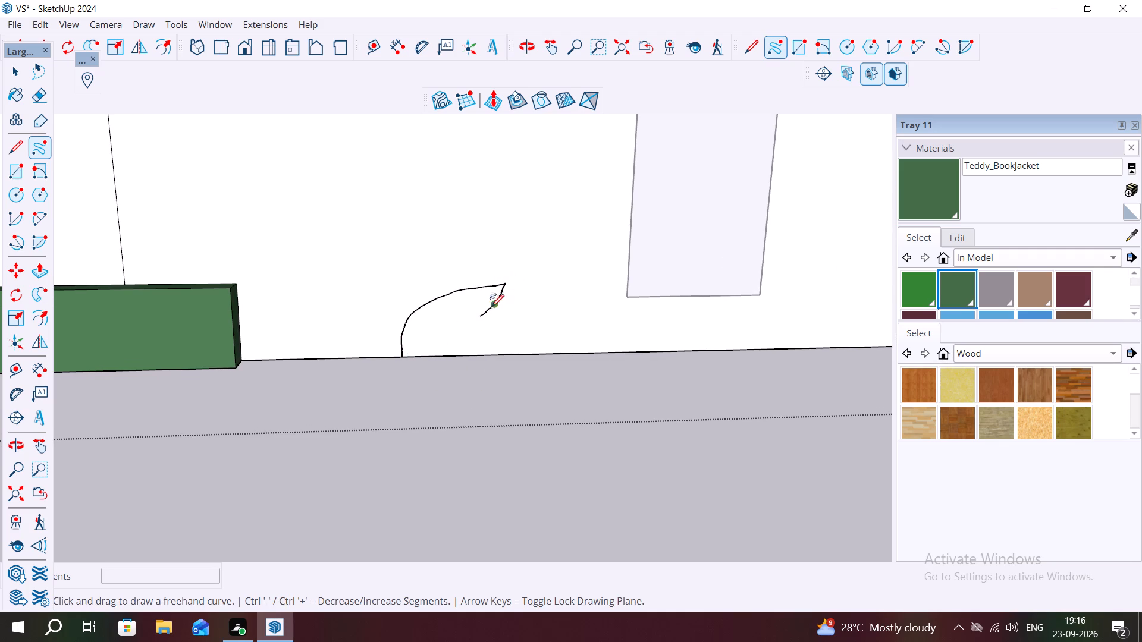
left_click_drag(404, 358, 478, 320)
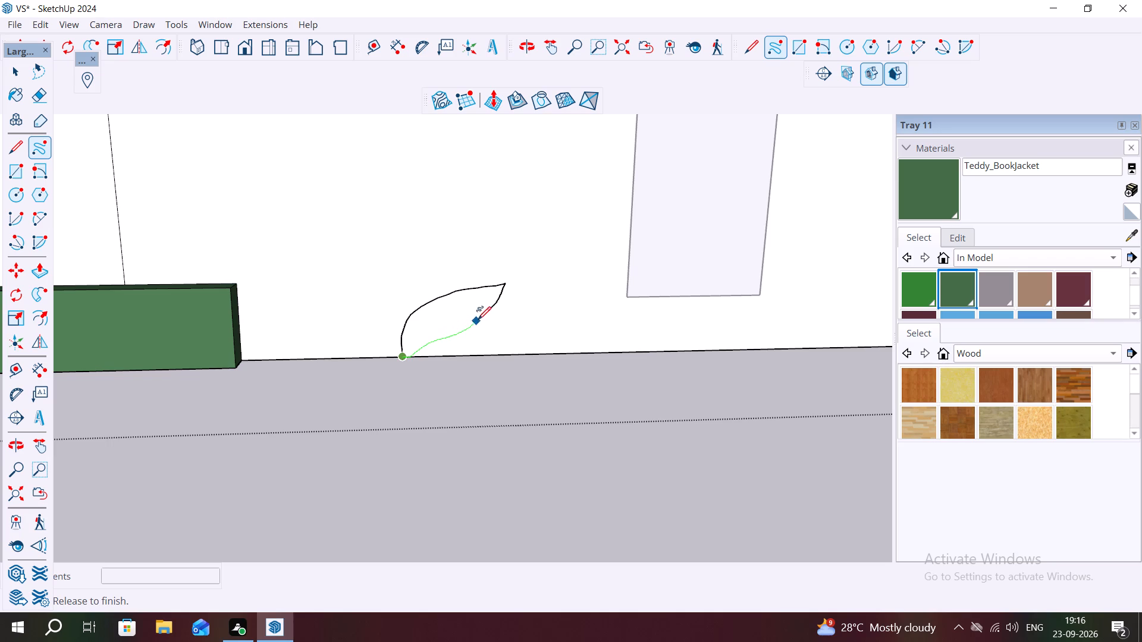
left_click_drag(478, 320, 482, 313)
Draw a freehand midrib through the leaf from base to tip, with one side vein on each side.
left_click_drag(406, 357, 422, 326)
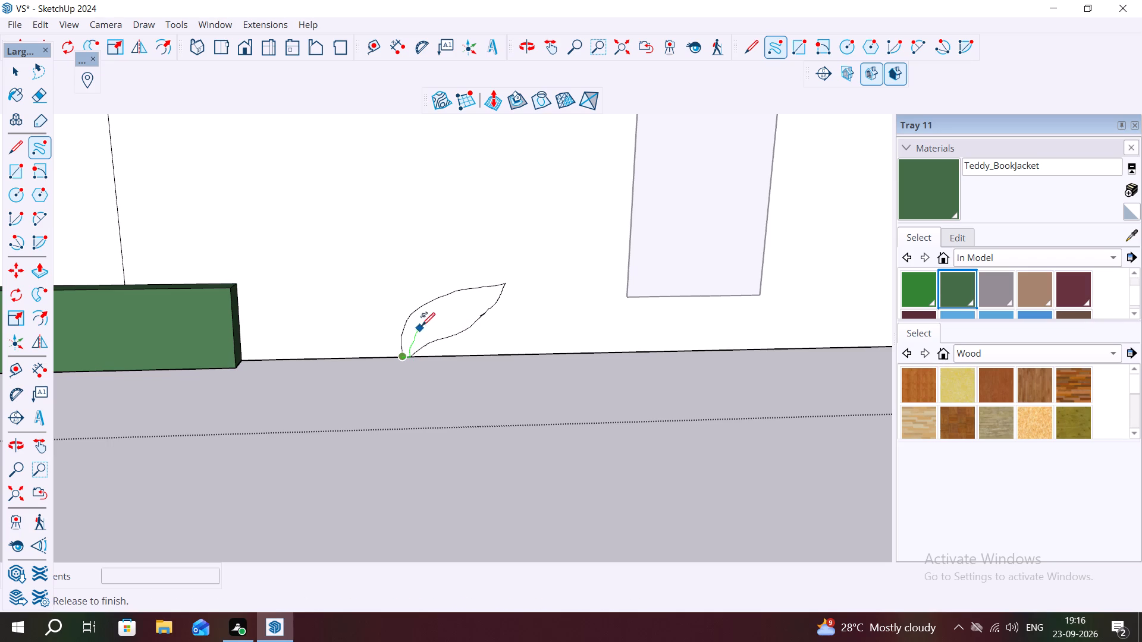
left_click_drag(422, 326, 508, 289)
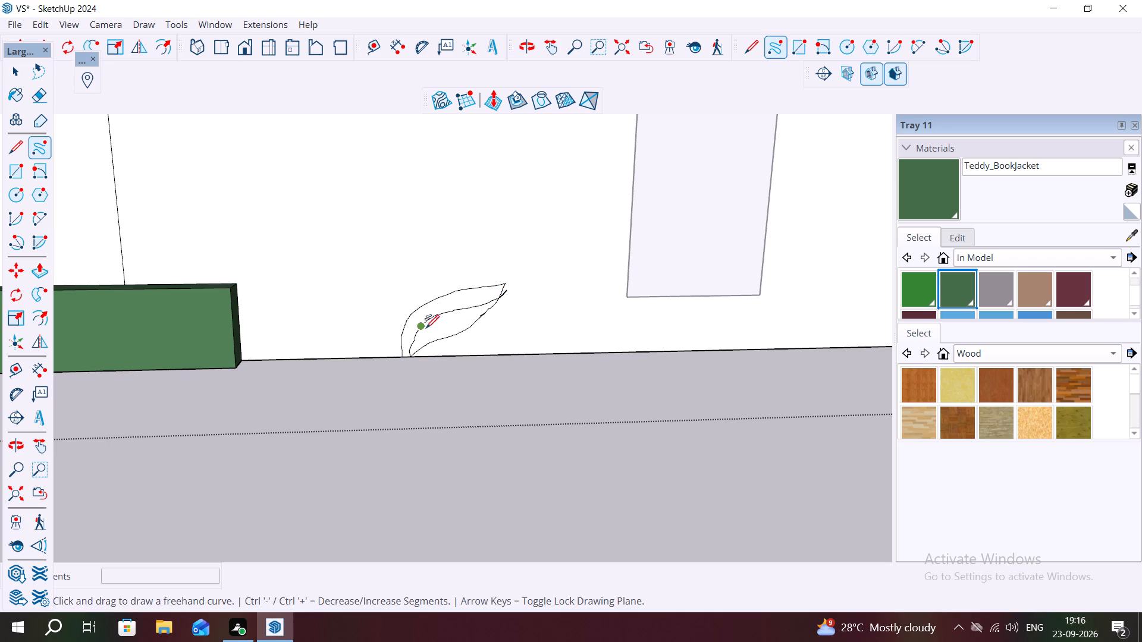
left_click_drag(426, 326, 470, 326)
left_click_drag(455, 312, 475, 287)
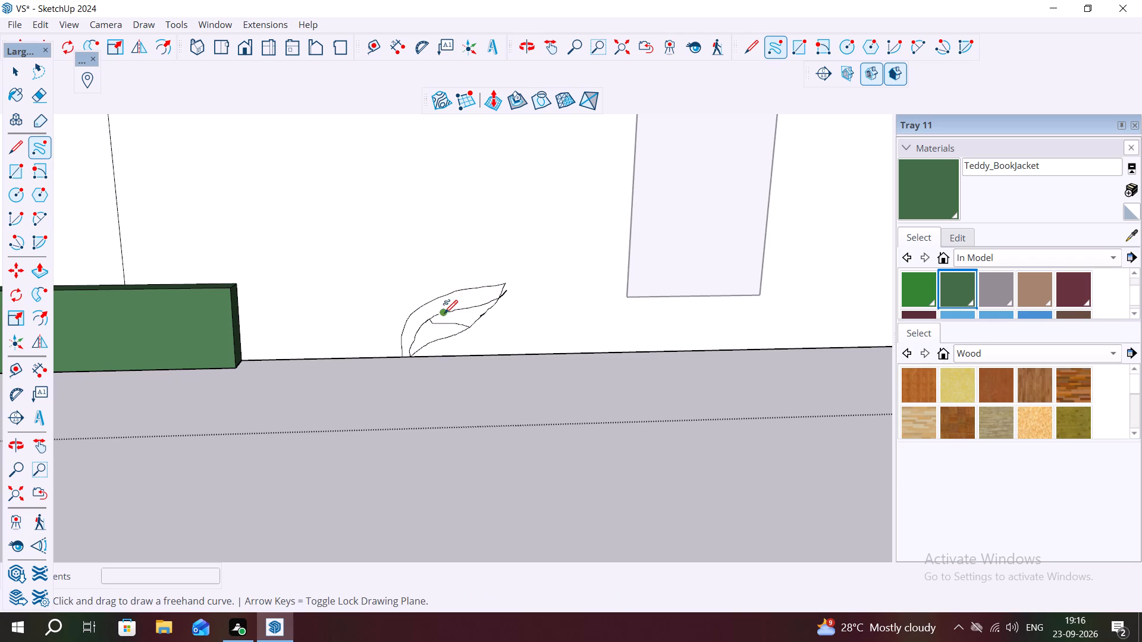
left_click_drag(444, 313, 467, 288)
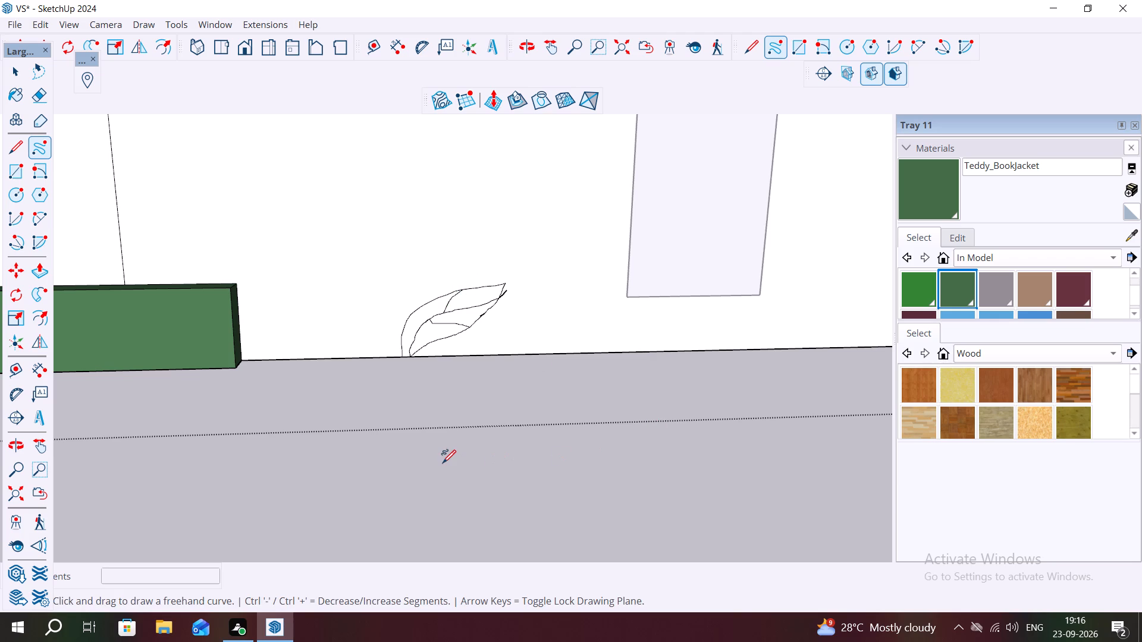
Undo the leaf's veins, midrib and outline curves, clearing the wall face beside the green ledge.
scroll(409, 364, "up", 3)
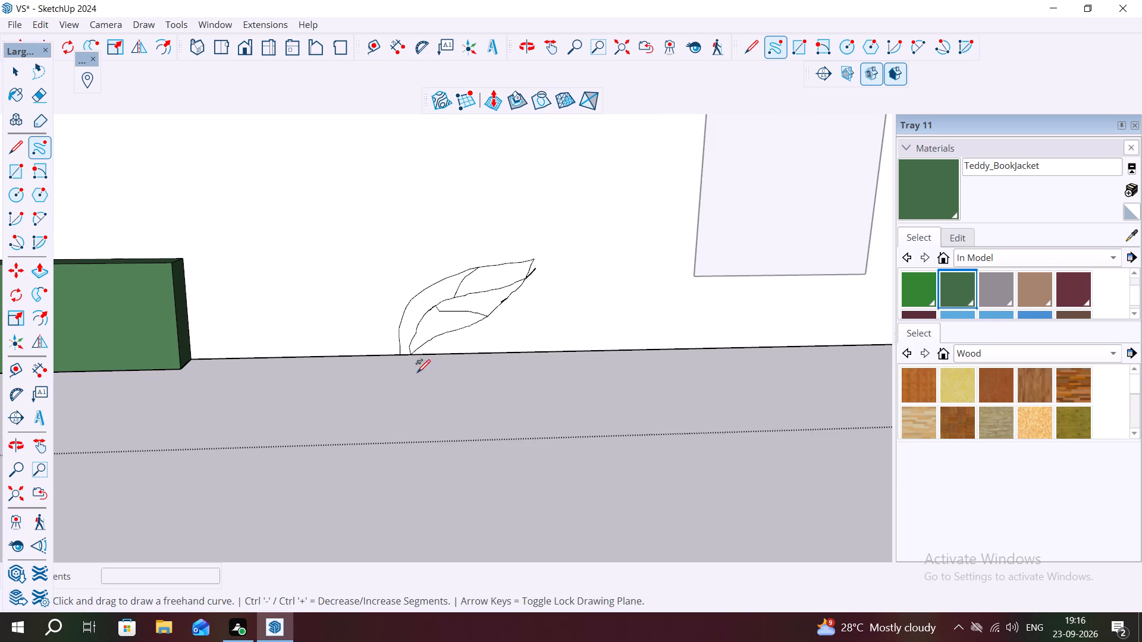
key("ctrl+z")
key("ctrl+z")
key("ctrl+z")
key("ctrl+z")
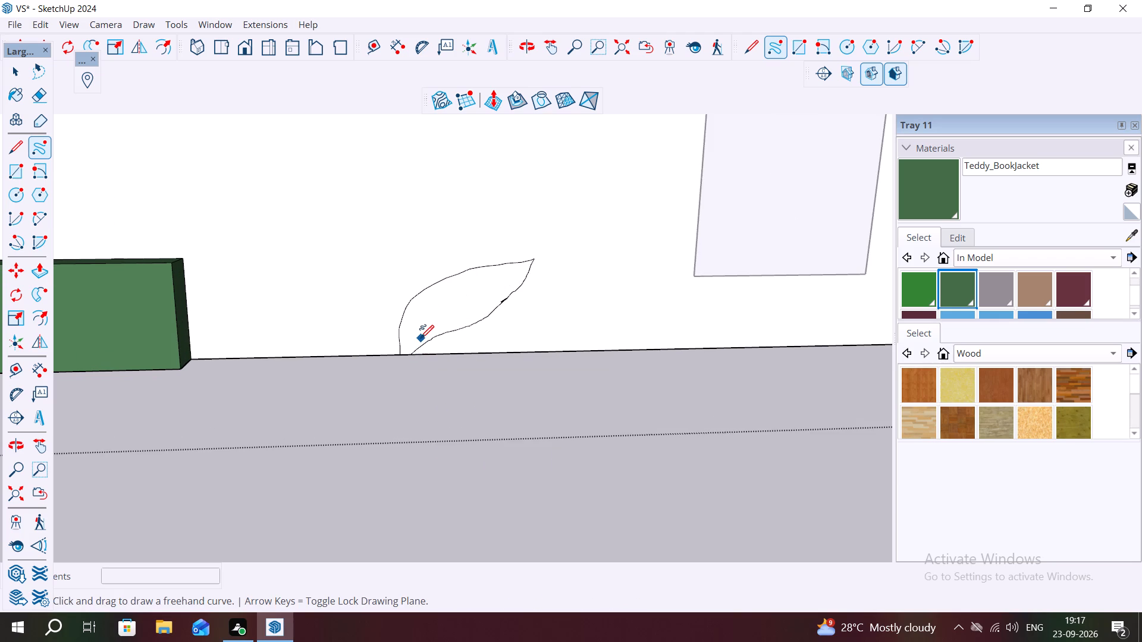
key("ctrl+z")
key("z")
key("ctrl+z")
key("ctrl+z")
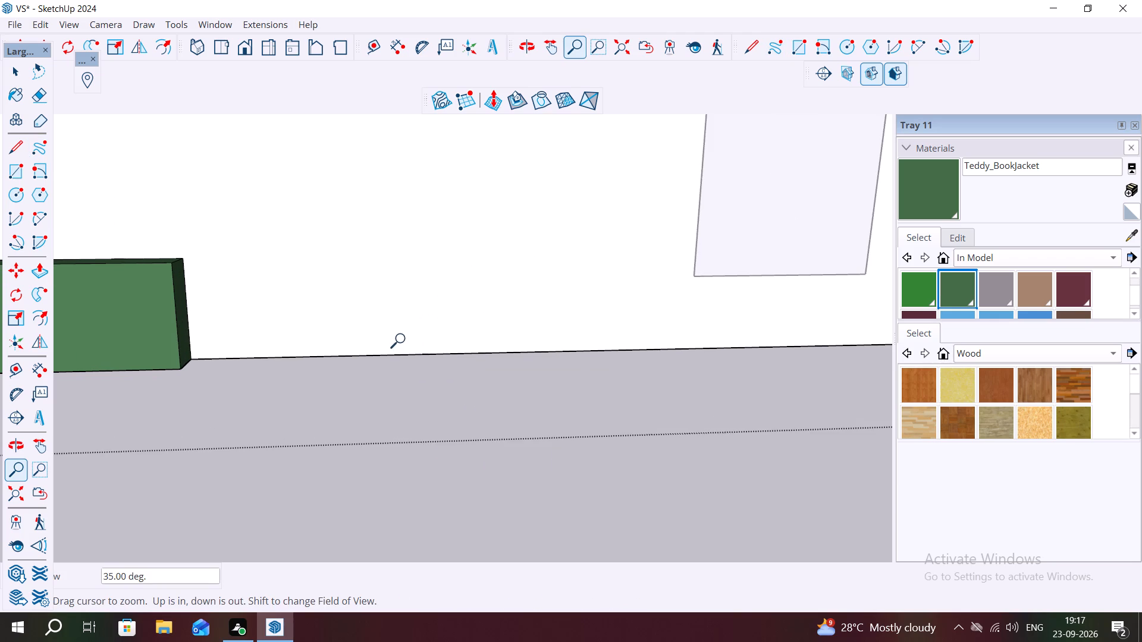
Draw a straight slanted line on the wall face, just above its bottom edge, as a new leaf's midrib.
key("l")
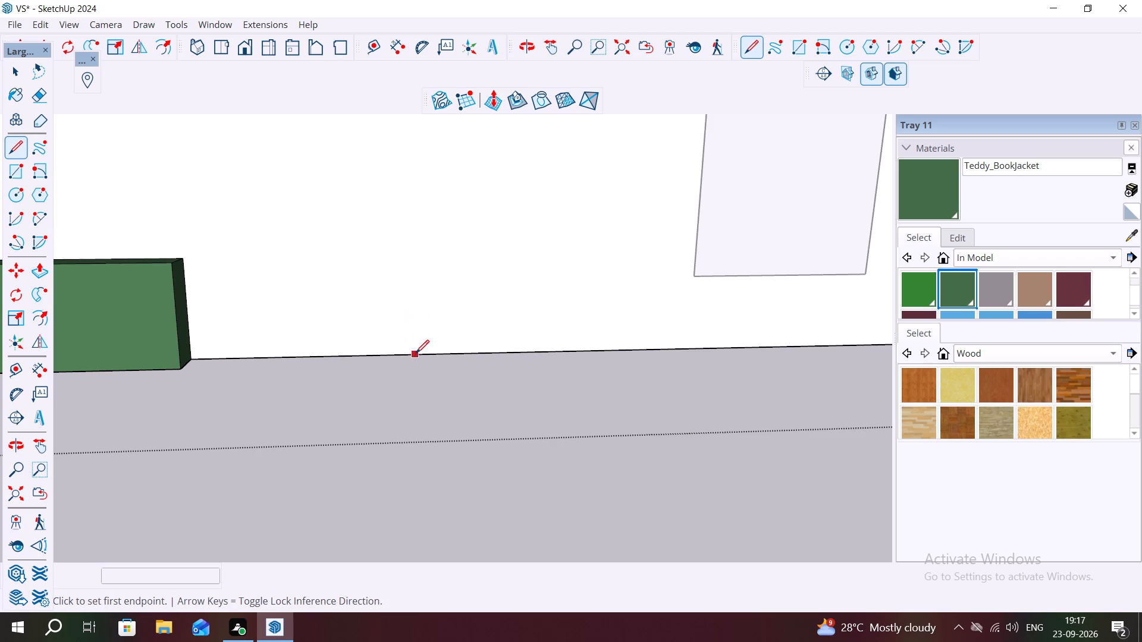
left_click_drag(416, 323, 504, 213)
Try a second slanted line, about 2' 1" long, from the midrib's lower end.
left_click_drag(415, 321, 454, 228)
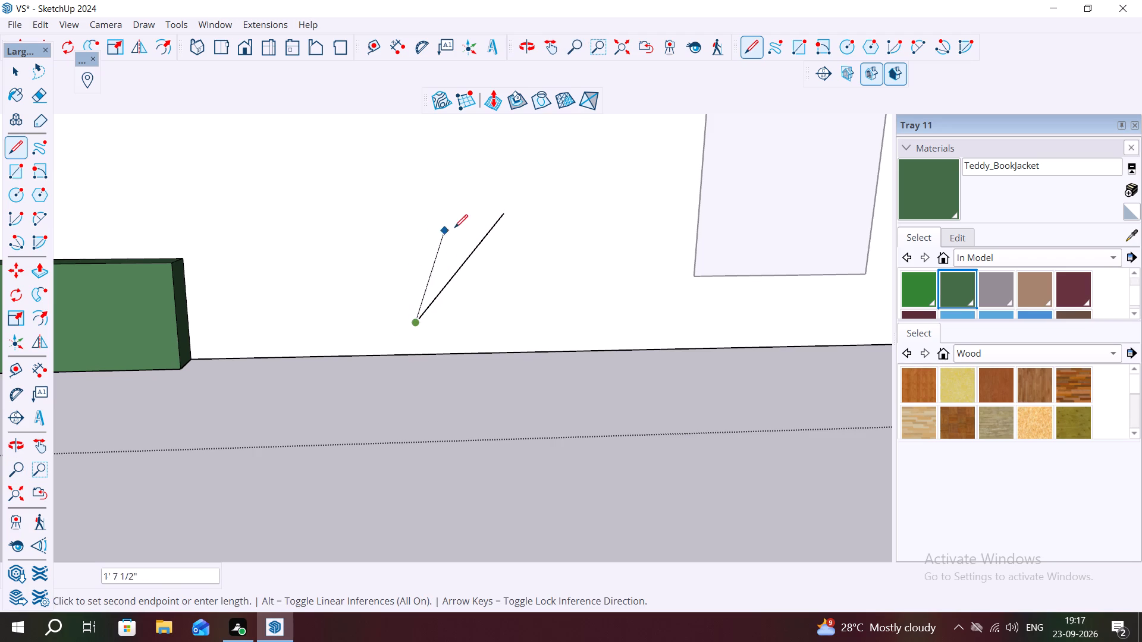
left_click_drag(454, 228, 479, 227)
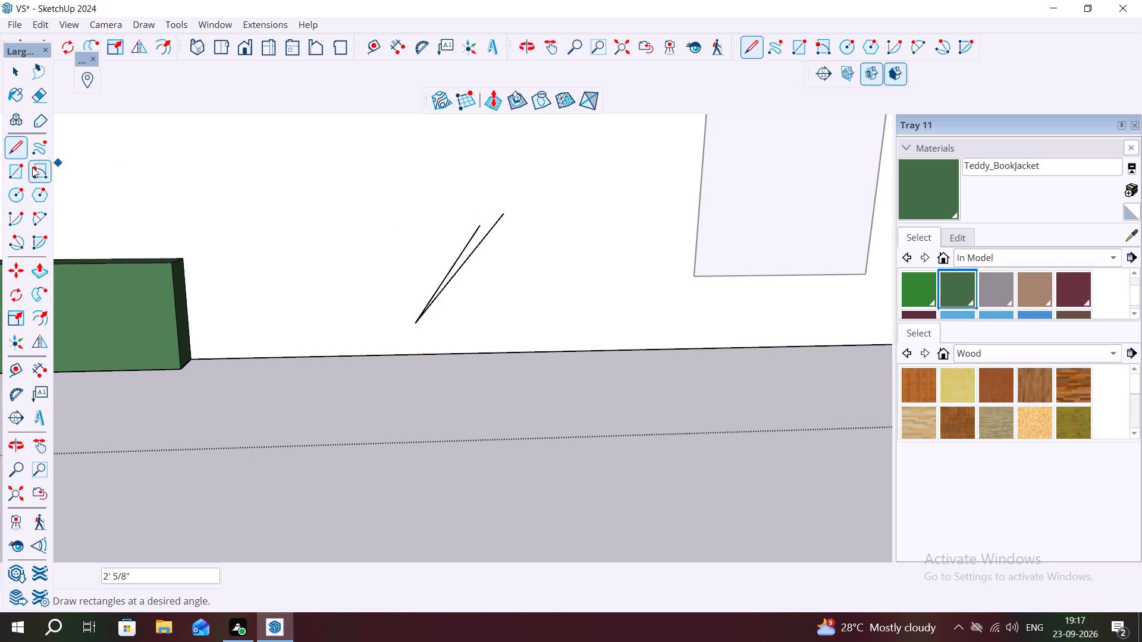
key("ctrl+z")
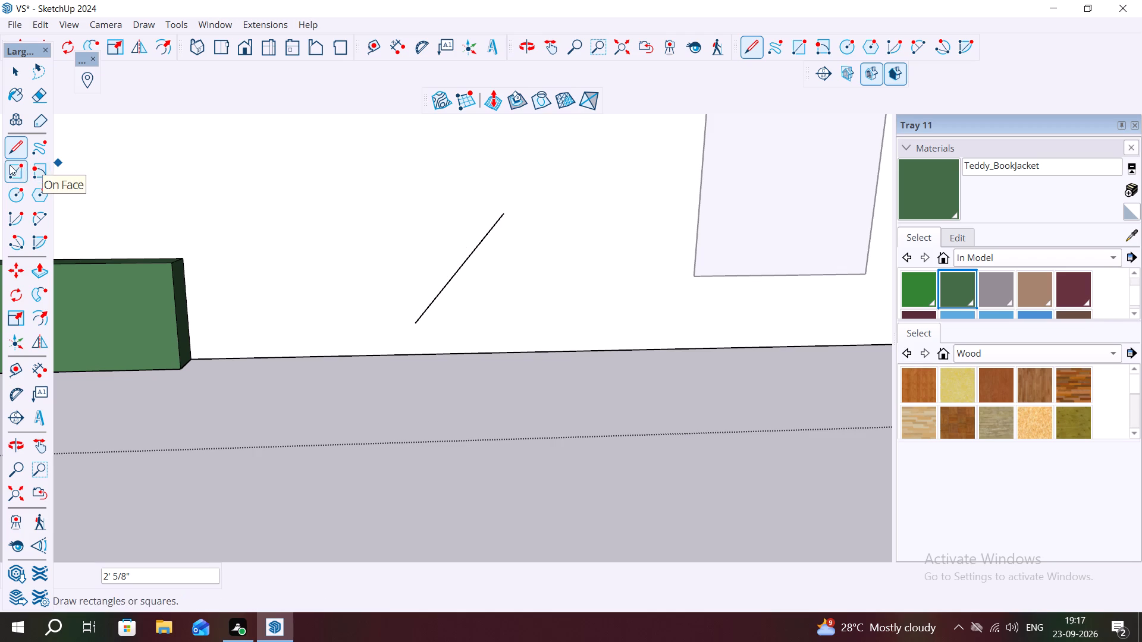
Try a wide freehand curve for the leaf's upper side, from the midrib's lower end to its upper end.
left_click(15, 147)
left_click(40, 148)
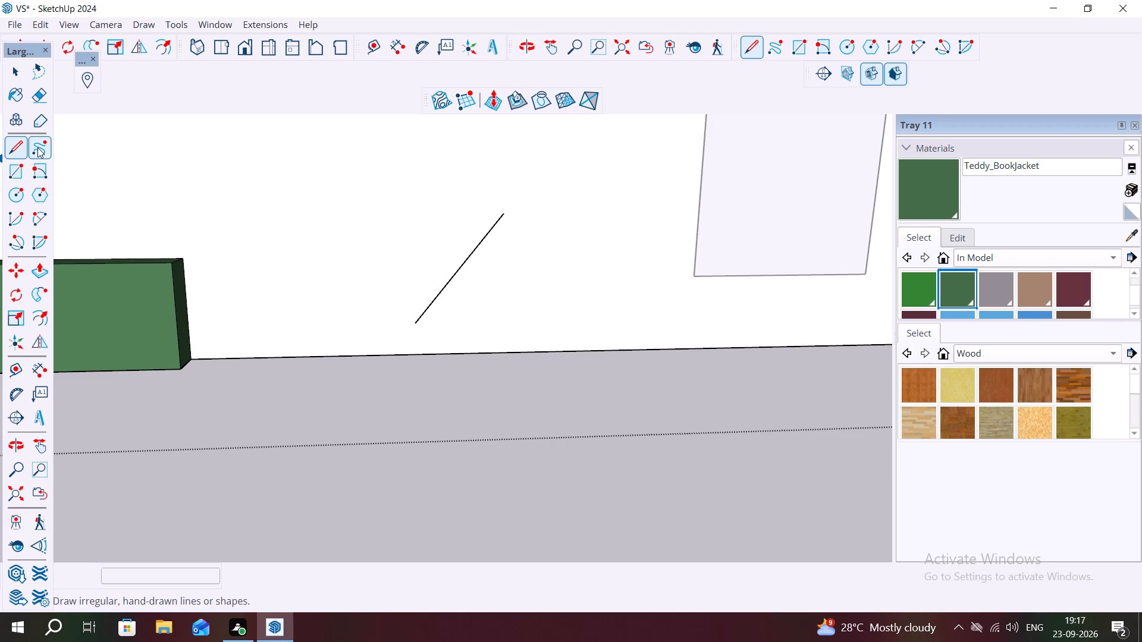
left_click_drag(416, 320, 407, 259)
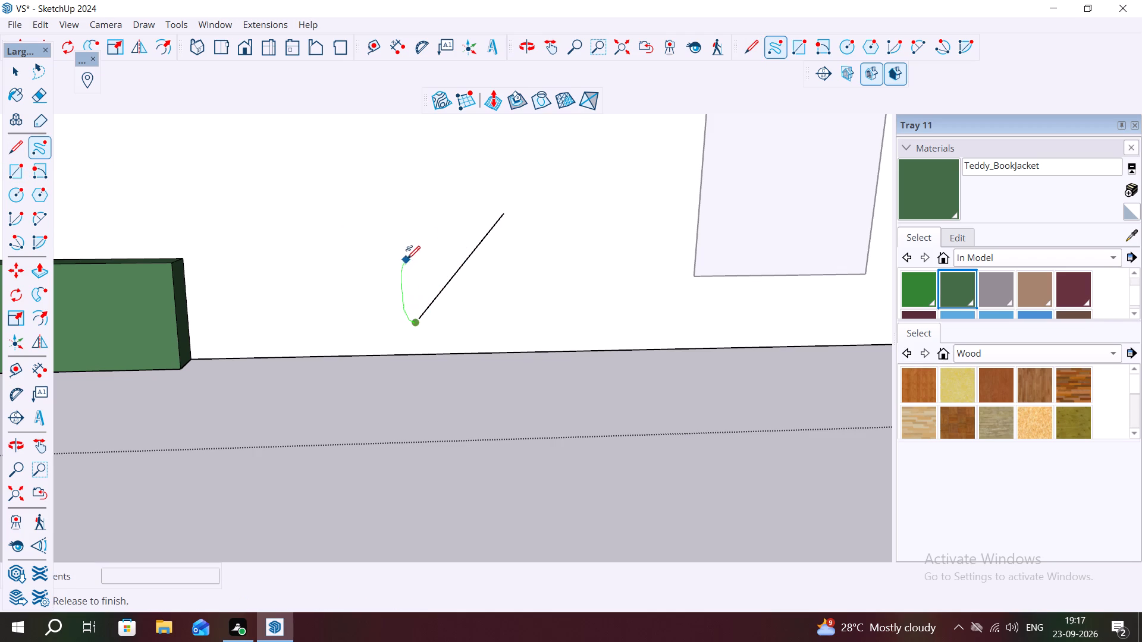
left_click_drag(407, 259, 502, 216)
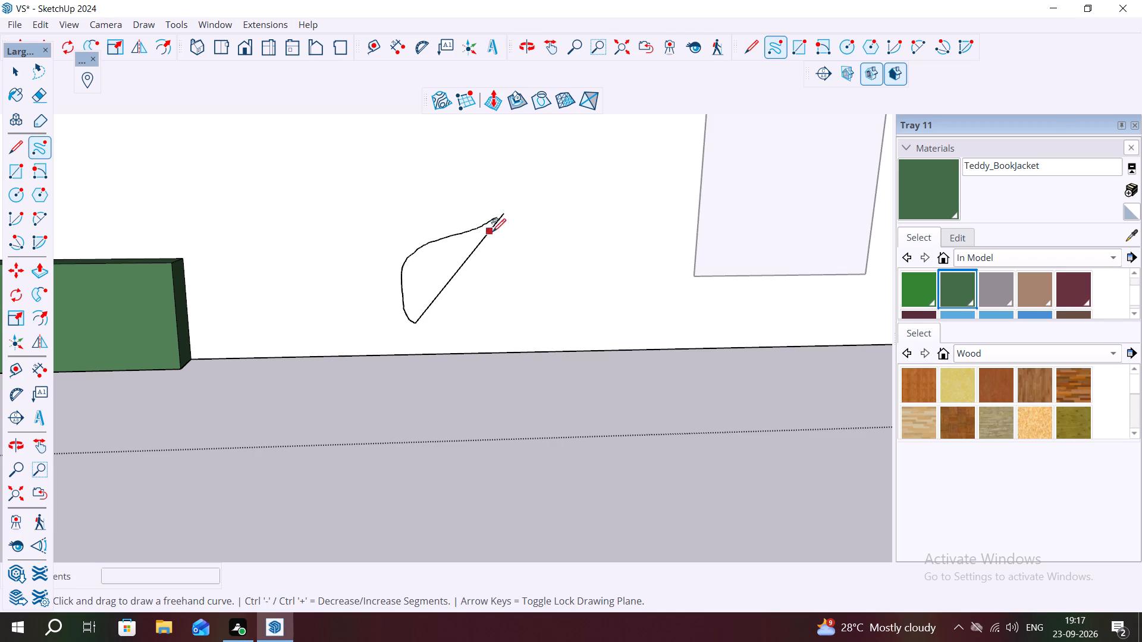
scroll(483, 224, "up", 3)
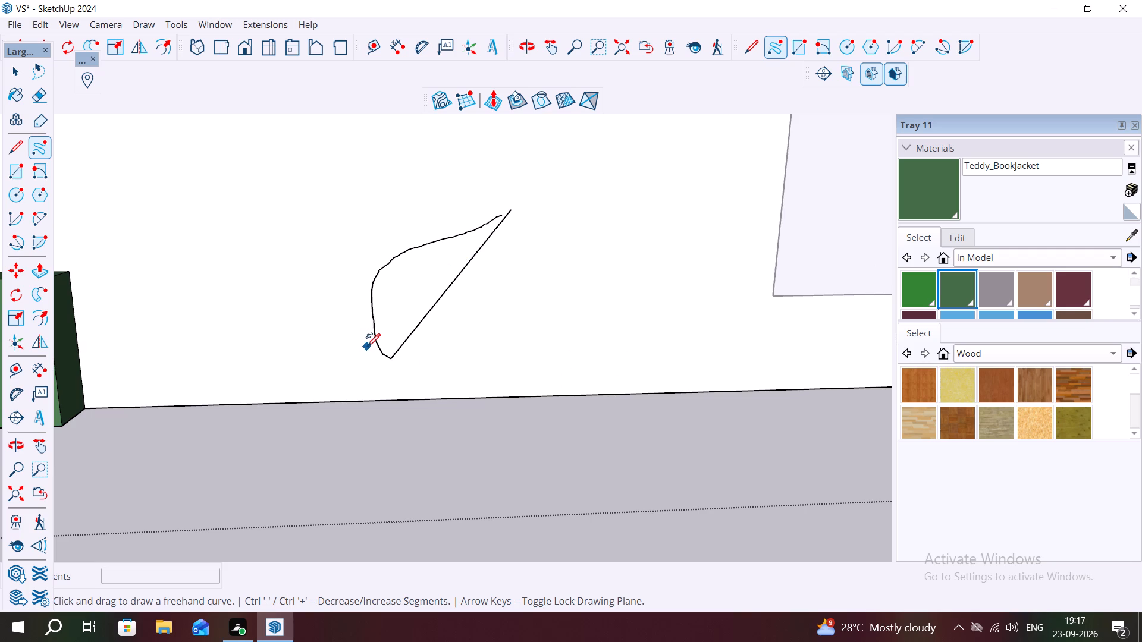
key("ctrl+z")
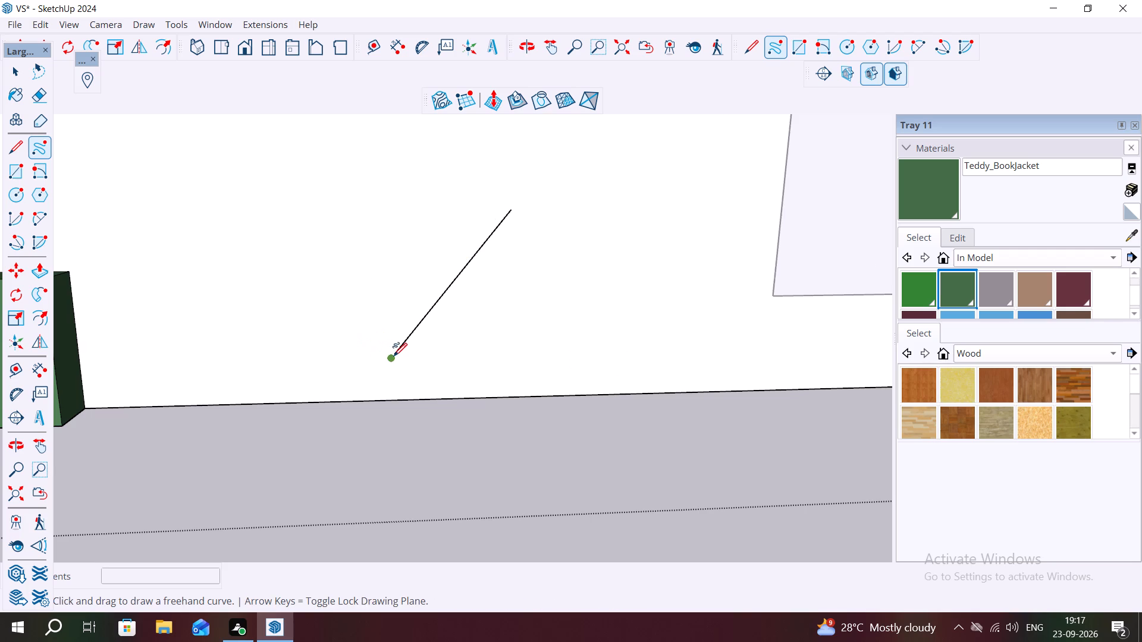
Draw the leaf's two sides as freehand curves from the midrib's lower end, meeting on the midrib below its upper end.
left_click_drag(394, 356, 510, 224)
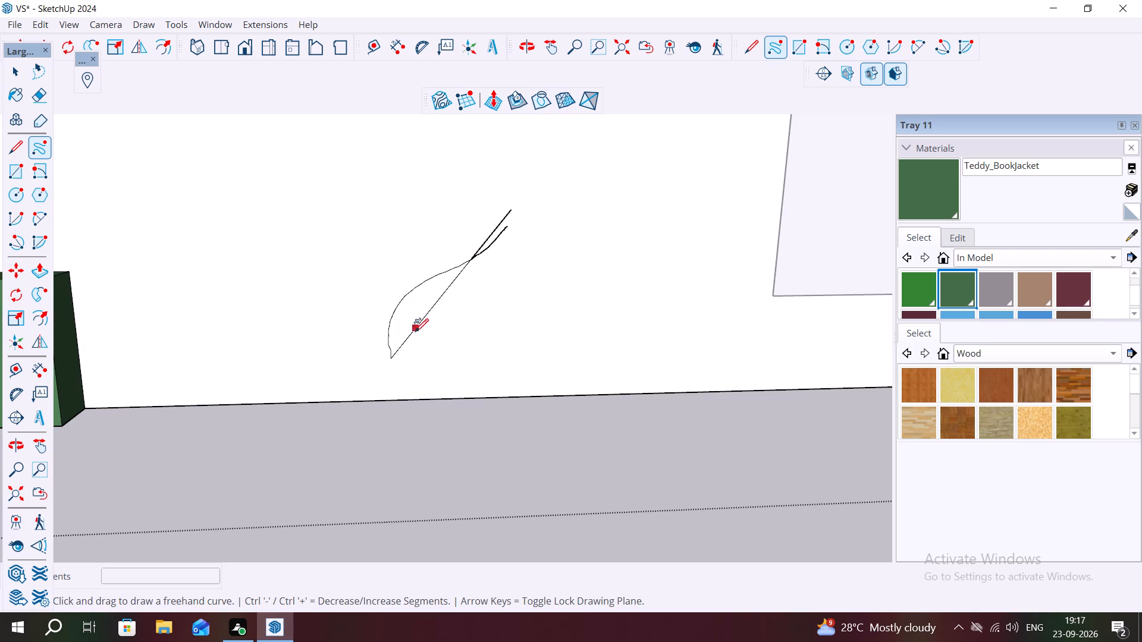
left_click_drag(393, 357, 470, 256)
Draw freehand side veins from the midrib toward the leaf's lower-side outline, starting near the base.
scroll(413, 357, "up", 7)
left_click_drag(399, 350, 451, 333)
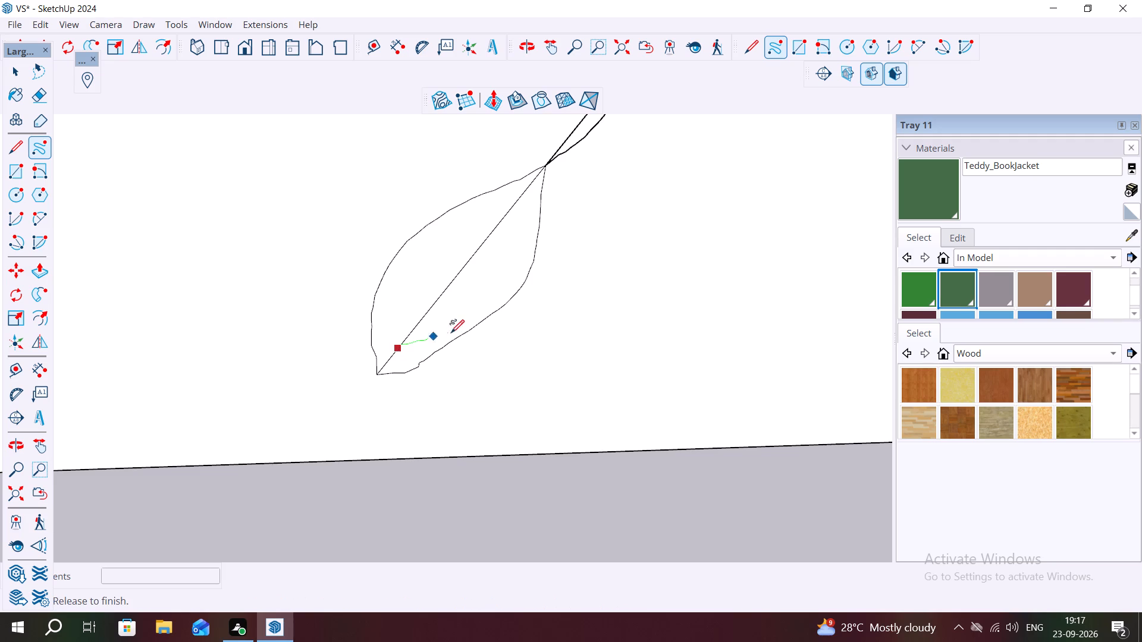
left_click_drag(451, 333, 482, 321)
left_click_drag(434, 304, 440, 303)
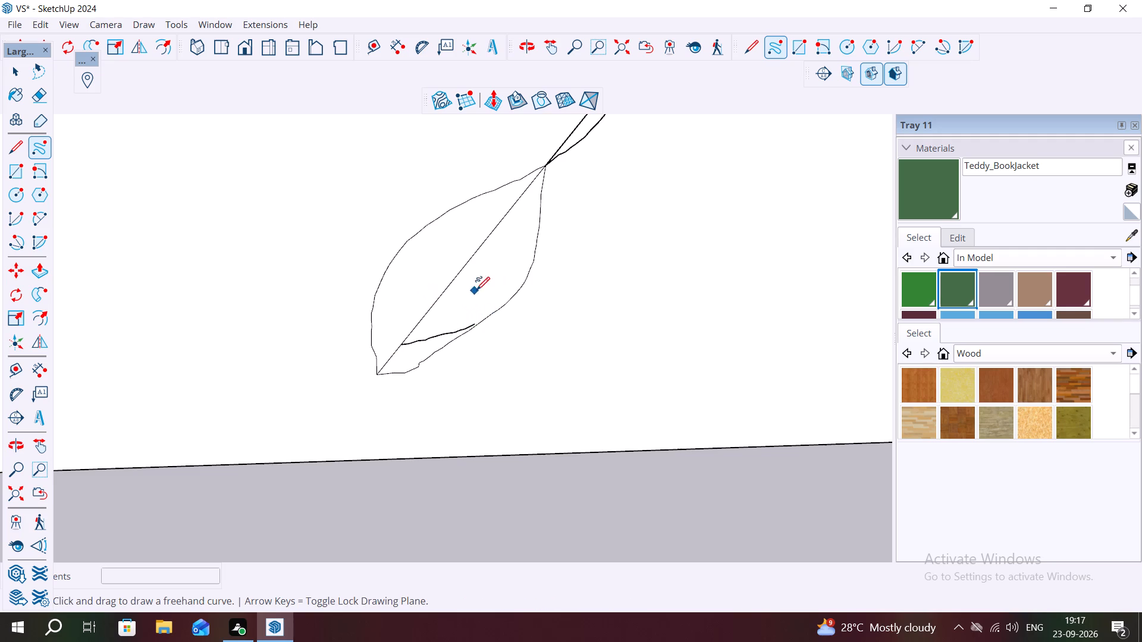
left_click_drag(514, 281, 525, 273)
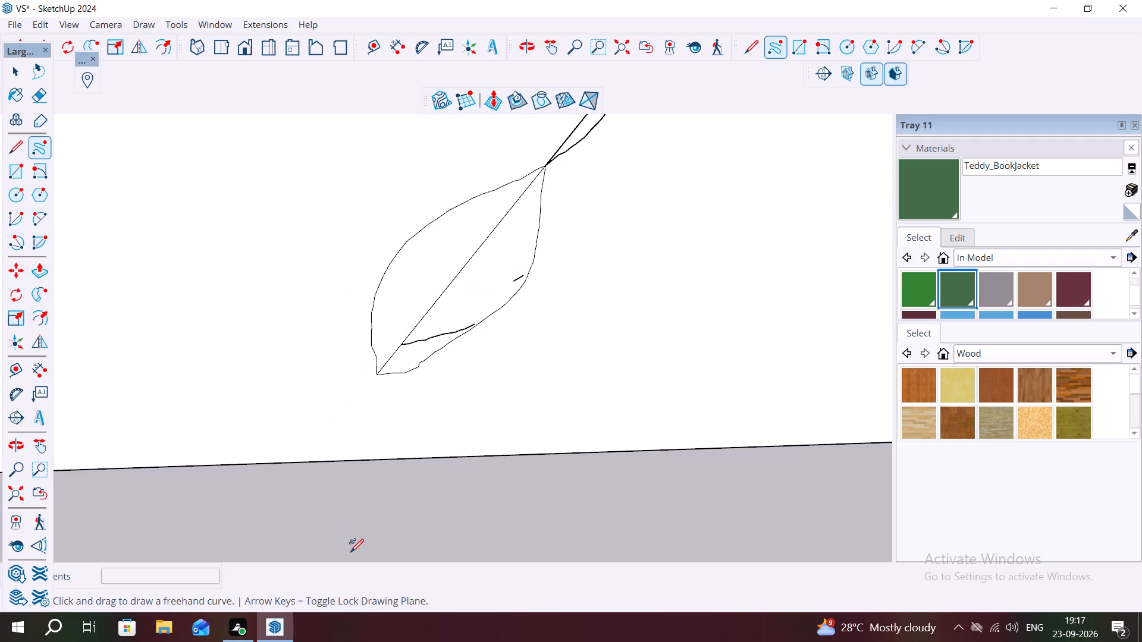
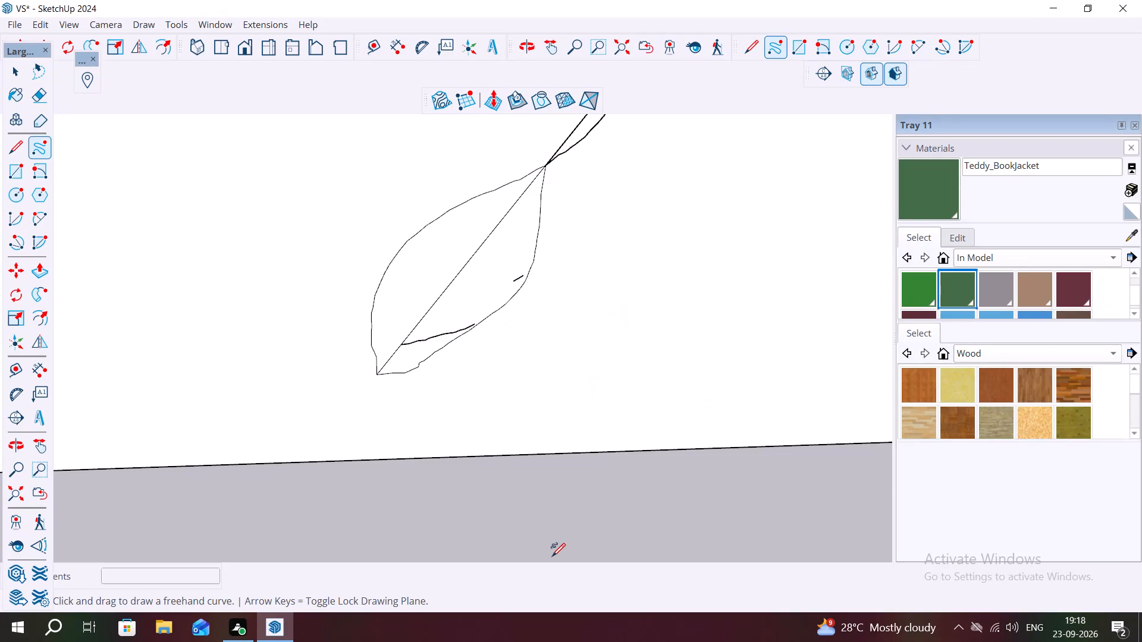
Undo the leaf's side veins and both freehand outline curves, leaving only the slanted midrib.
key("ctrl+z")
key("ctrl+z")
key("ctrl+z")
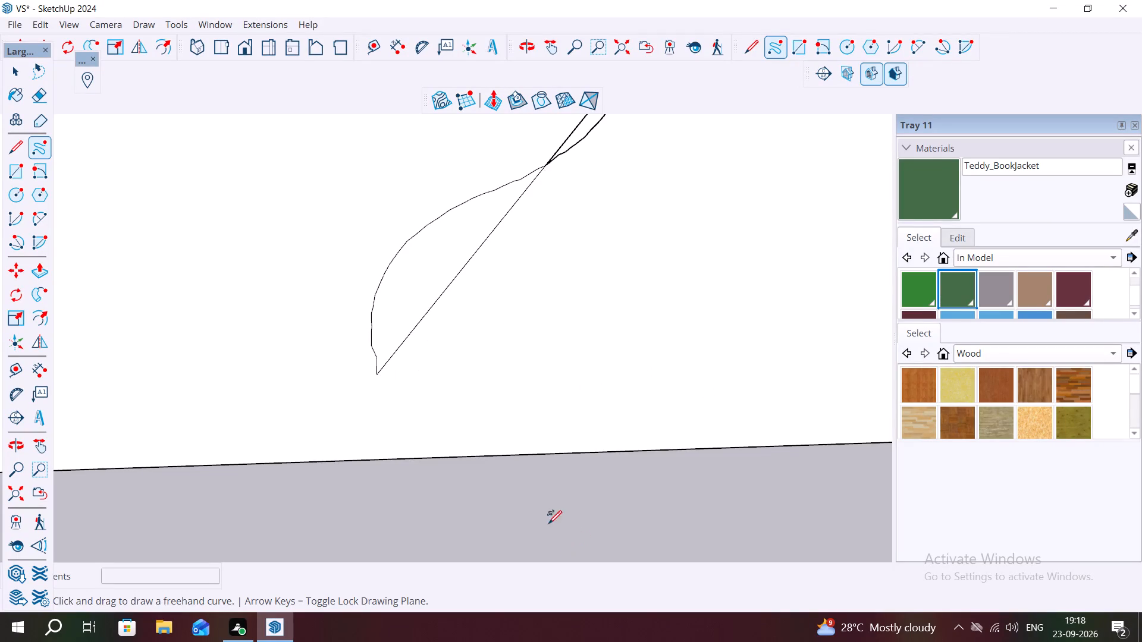
key("ctrl+z")
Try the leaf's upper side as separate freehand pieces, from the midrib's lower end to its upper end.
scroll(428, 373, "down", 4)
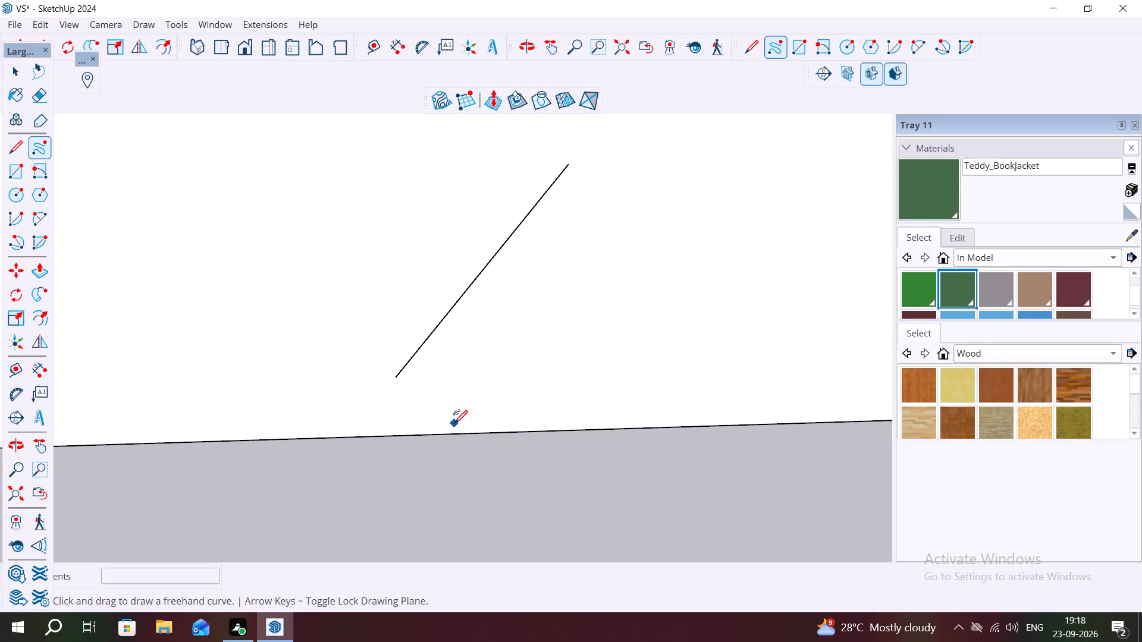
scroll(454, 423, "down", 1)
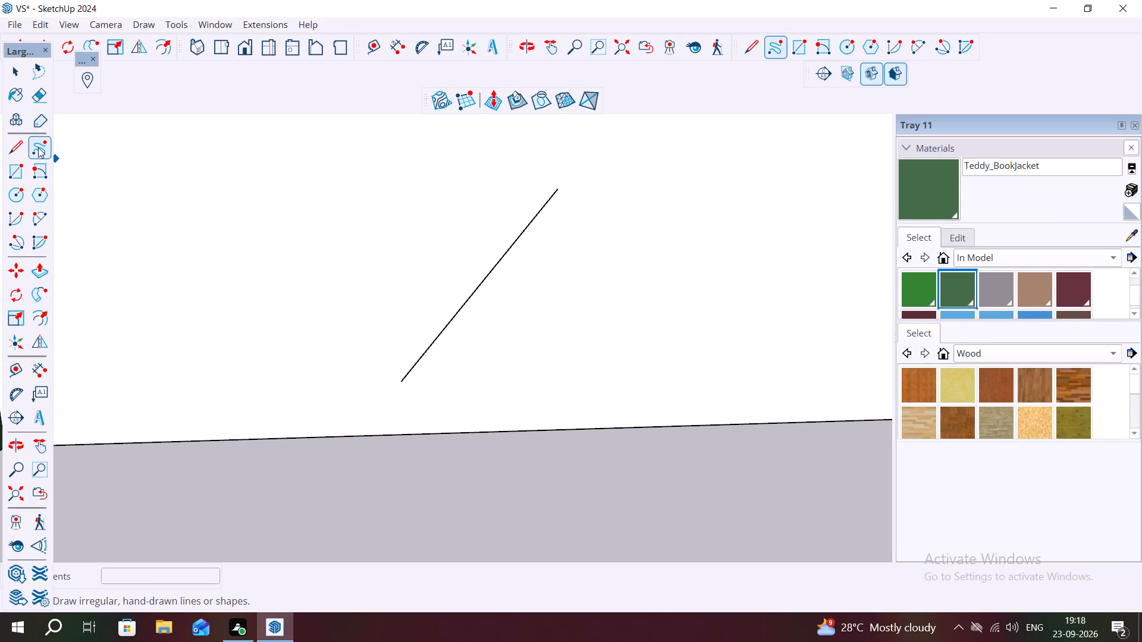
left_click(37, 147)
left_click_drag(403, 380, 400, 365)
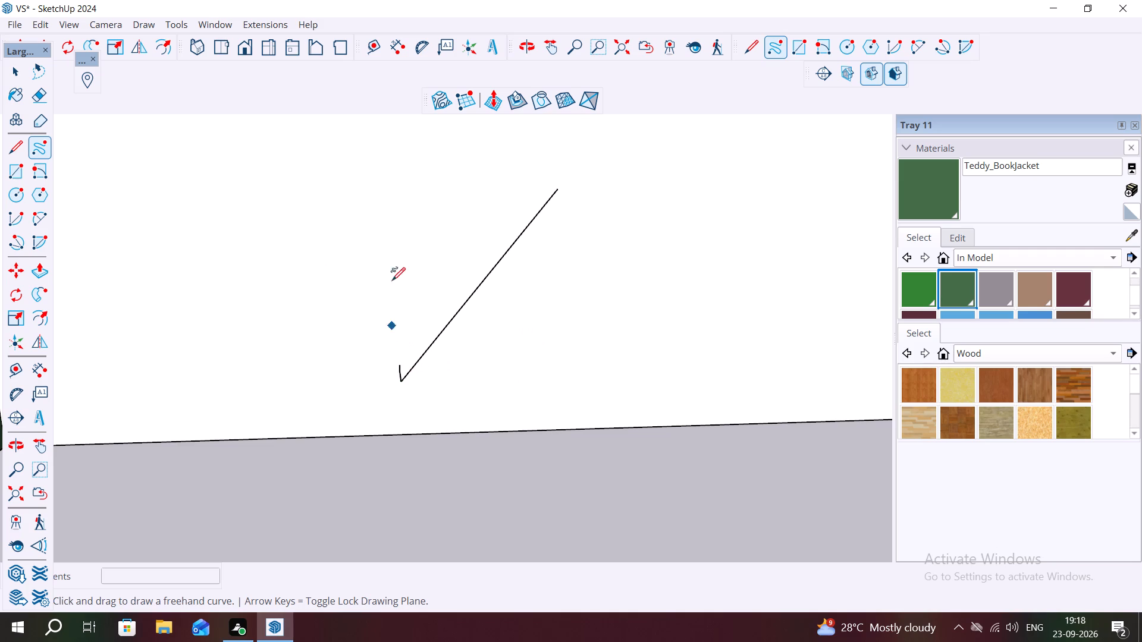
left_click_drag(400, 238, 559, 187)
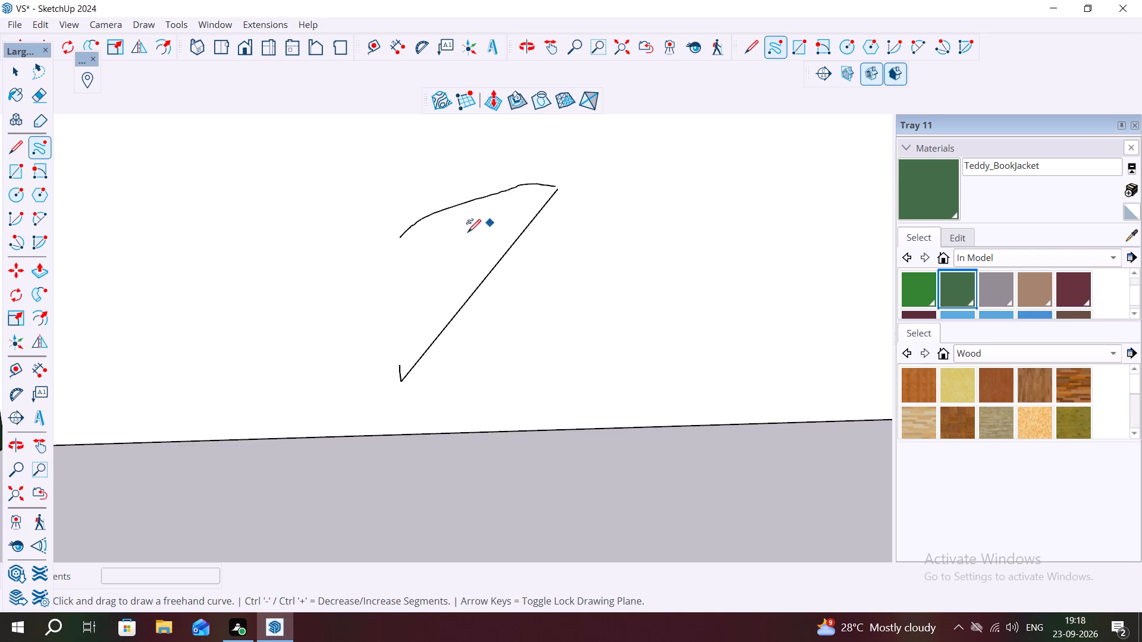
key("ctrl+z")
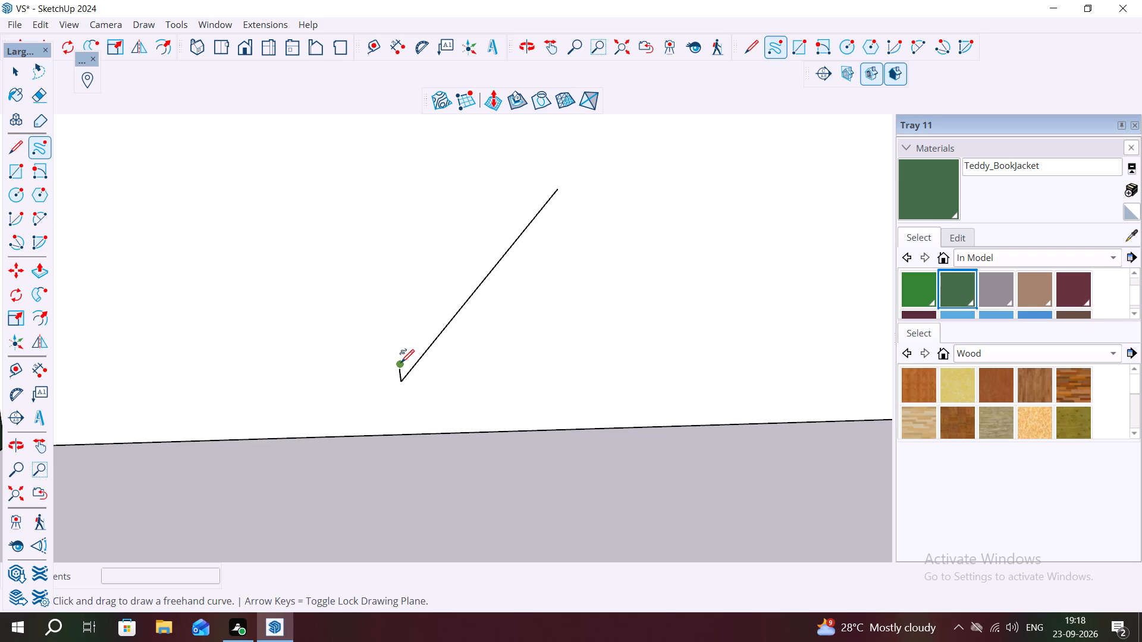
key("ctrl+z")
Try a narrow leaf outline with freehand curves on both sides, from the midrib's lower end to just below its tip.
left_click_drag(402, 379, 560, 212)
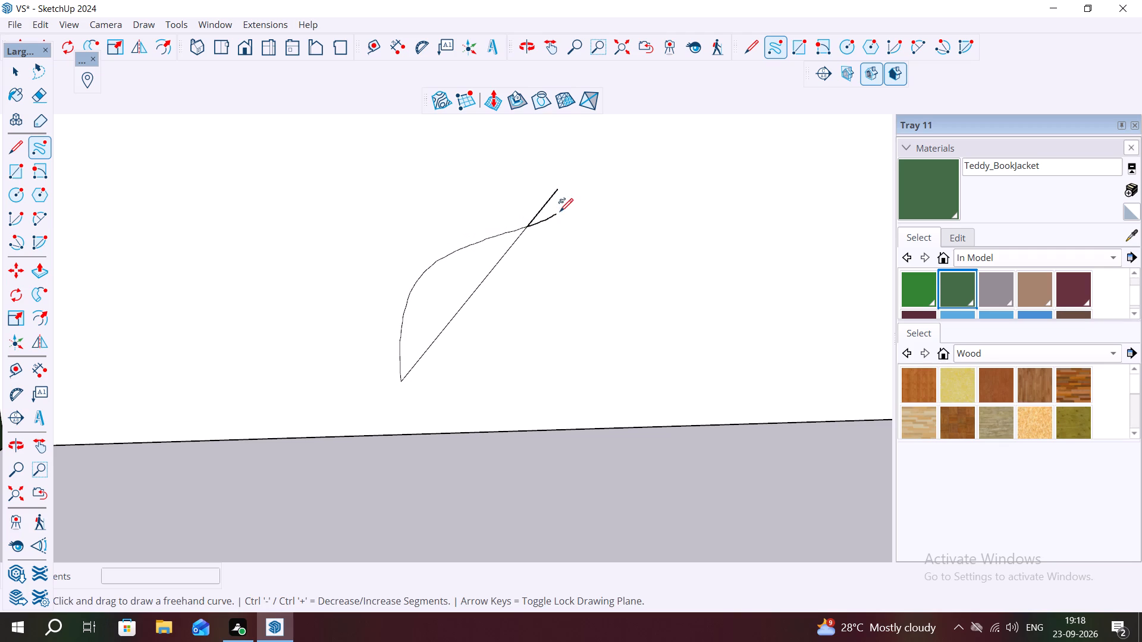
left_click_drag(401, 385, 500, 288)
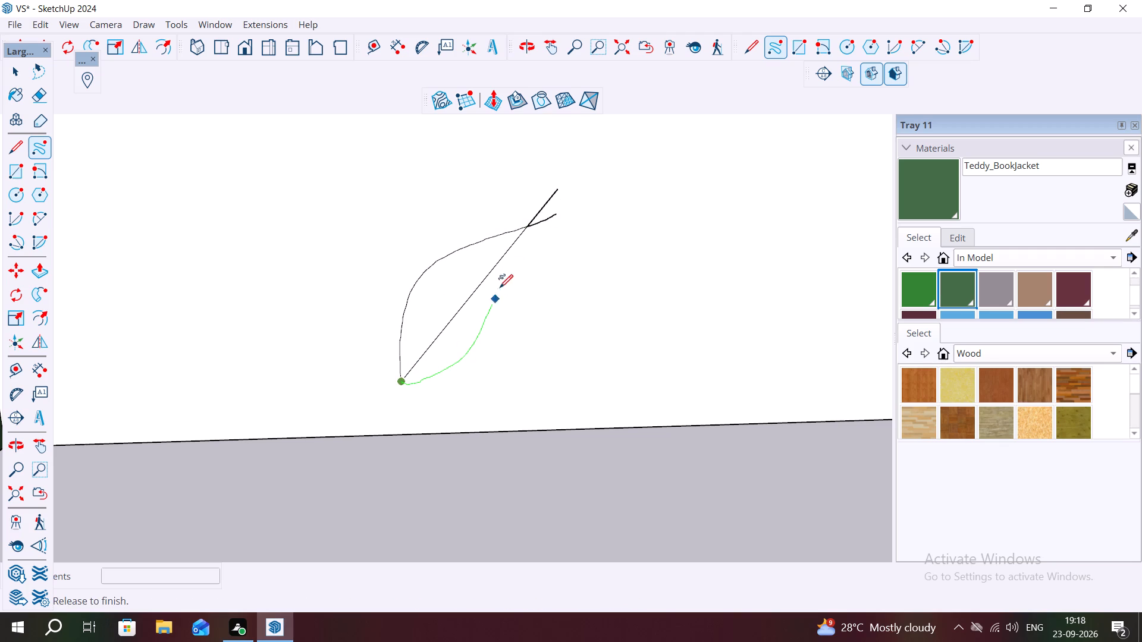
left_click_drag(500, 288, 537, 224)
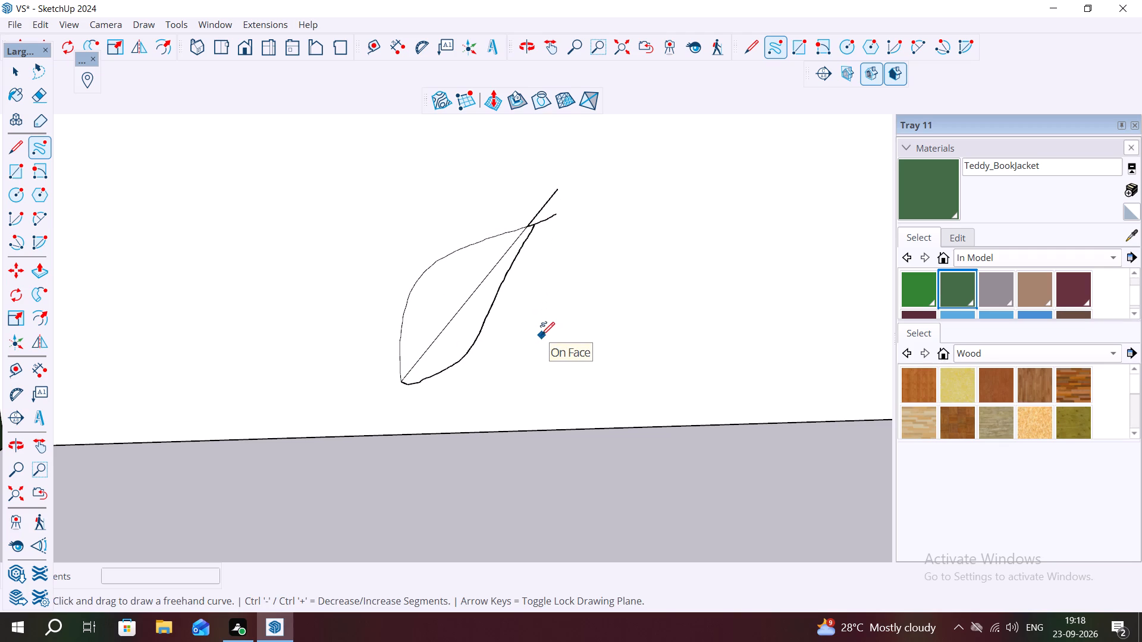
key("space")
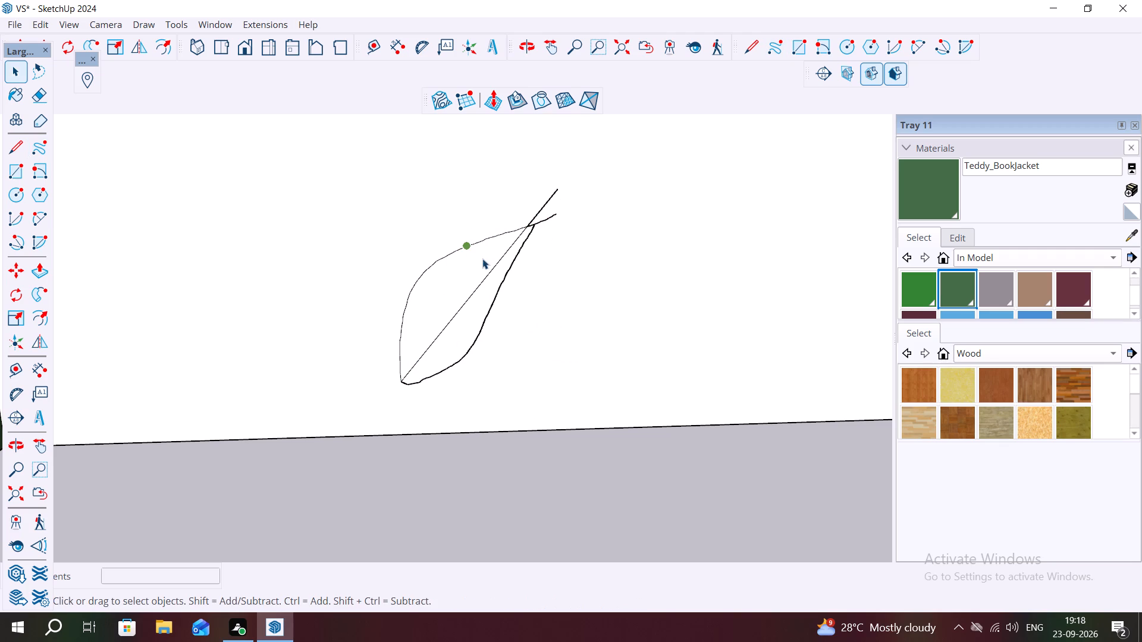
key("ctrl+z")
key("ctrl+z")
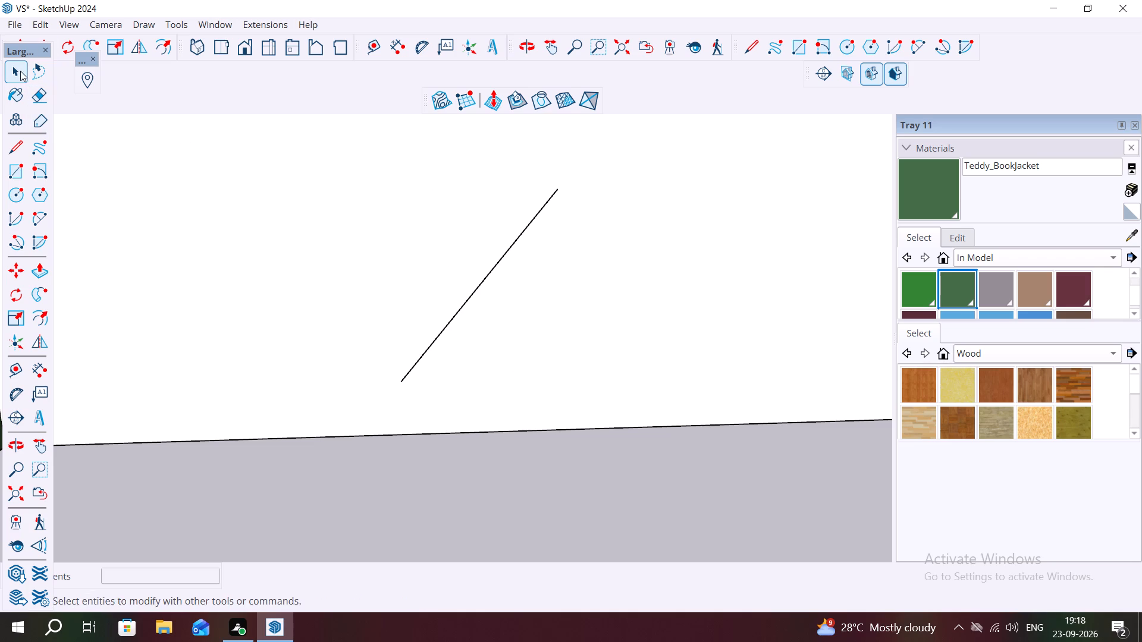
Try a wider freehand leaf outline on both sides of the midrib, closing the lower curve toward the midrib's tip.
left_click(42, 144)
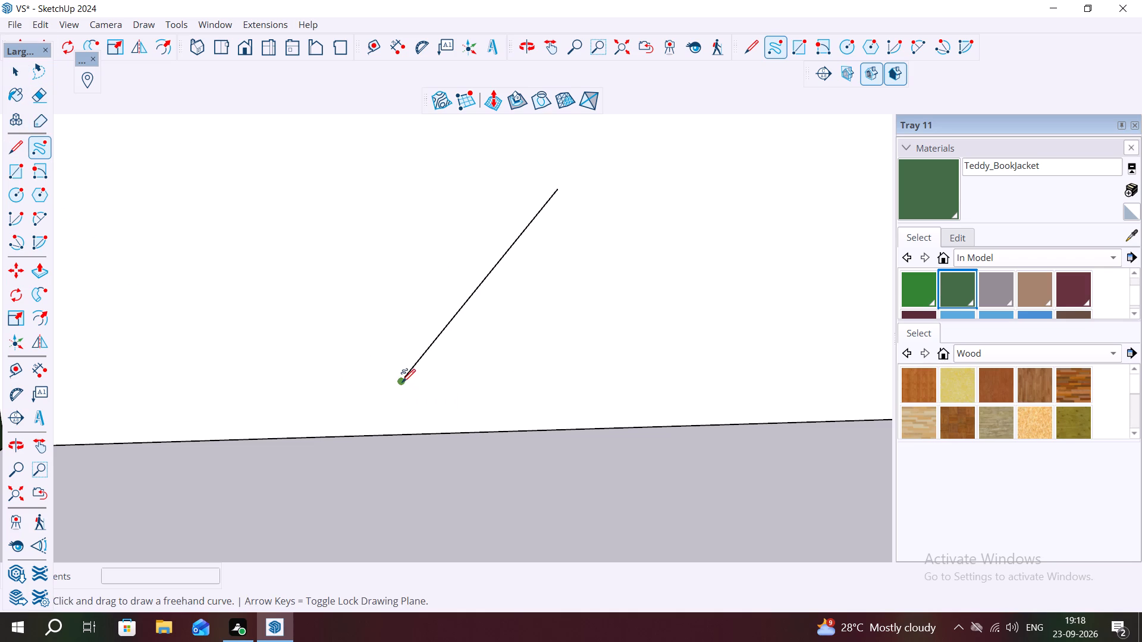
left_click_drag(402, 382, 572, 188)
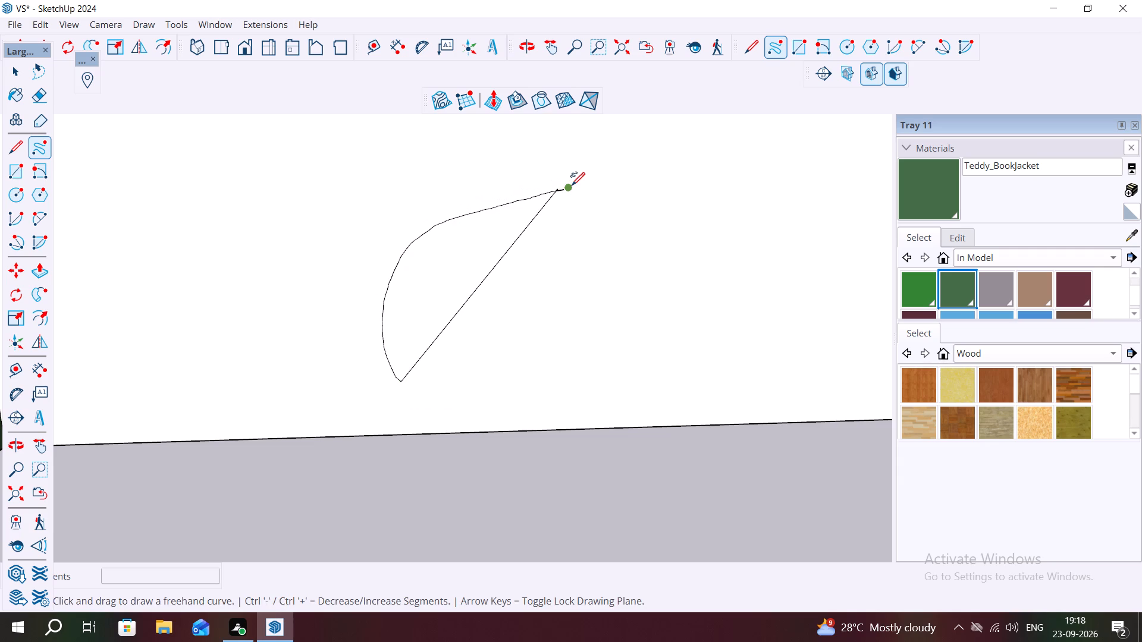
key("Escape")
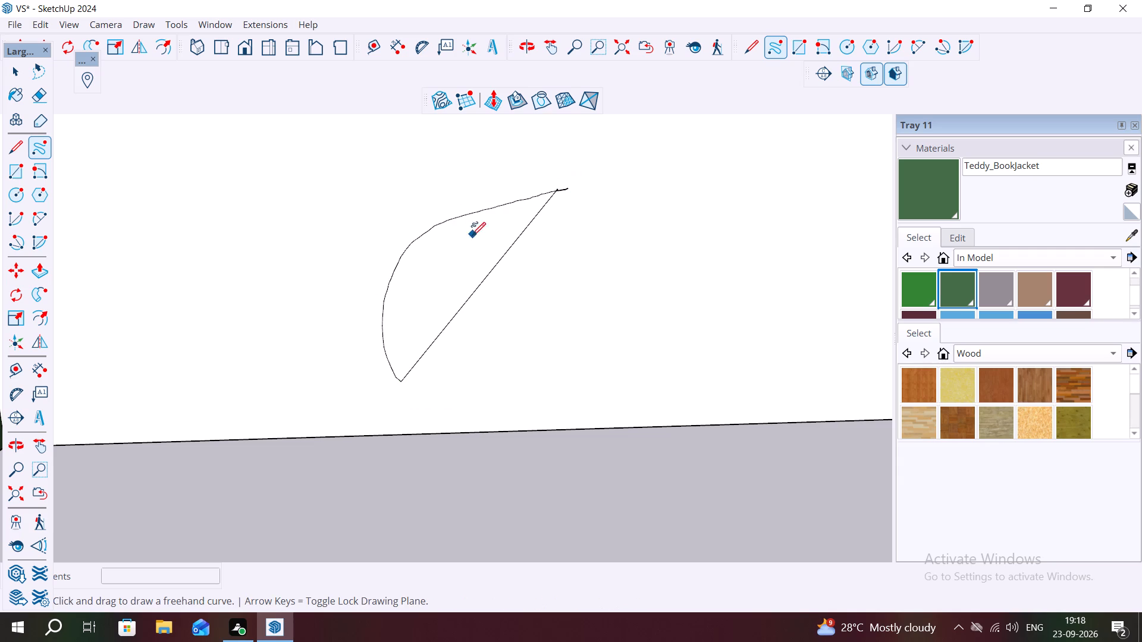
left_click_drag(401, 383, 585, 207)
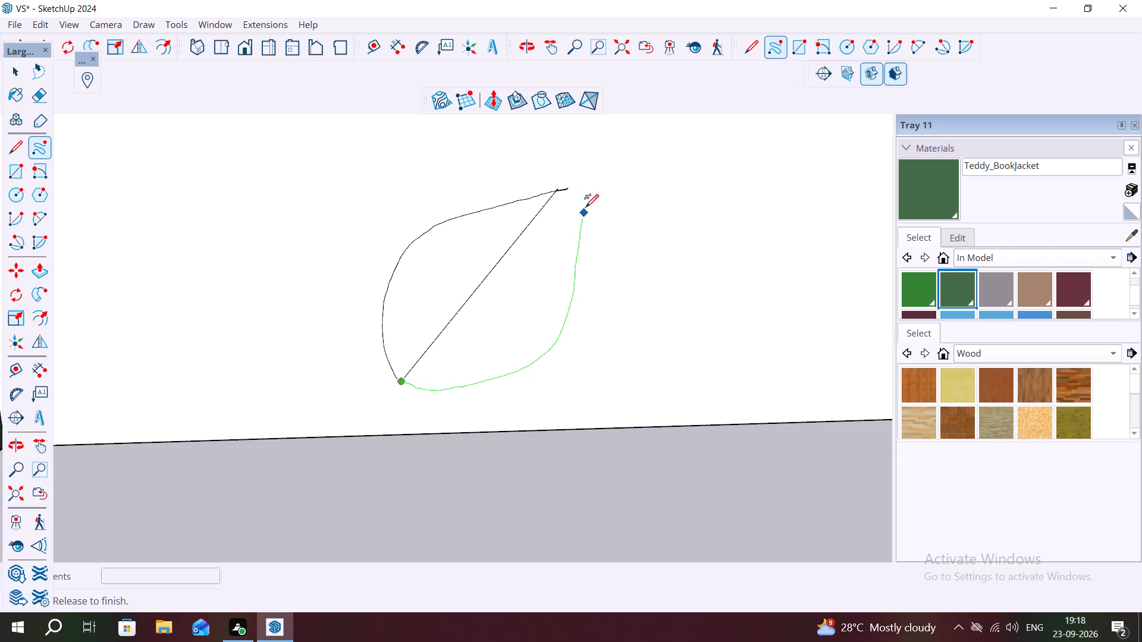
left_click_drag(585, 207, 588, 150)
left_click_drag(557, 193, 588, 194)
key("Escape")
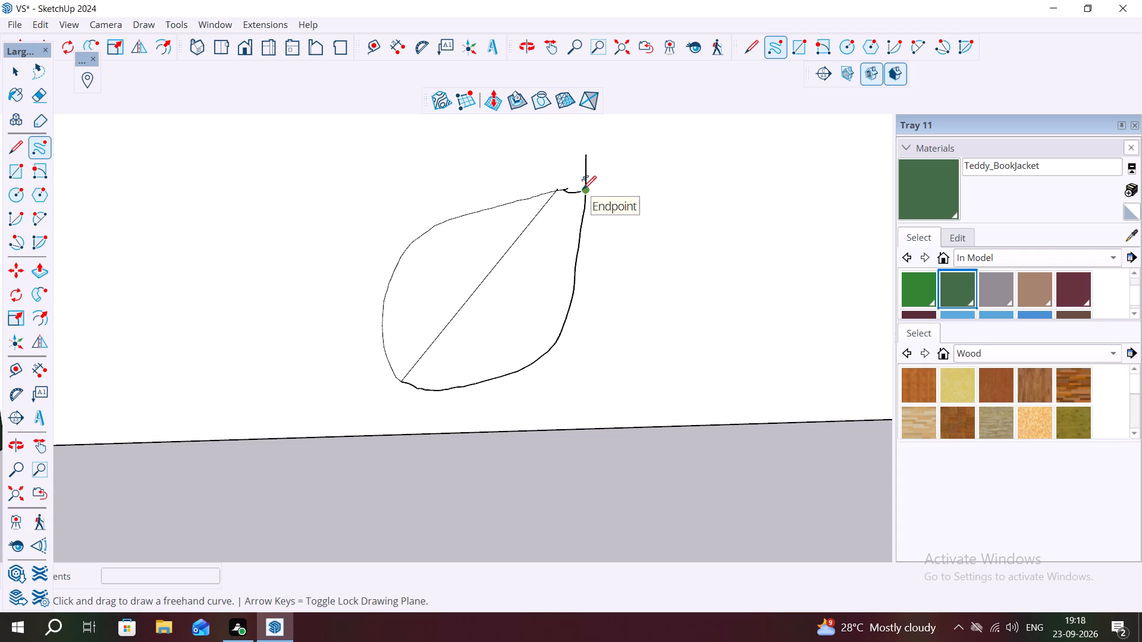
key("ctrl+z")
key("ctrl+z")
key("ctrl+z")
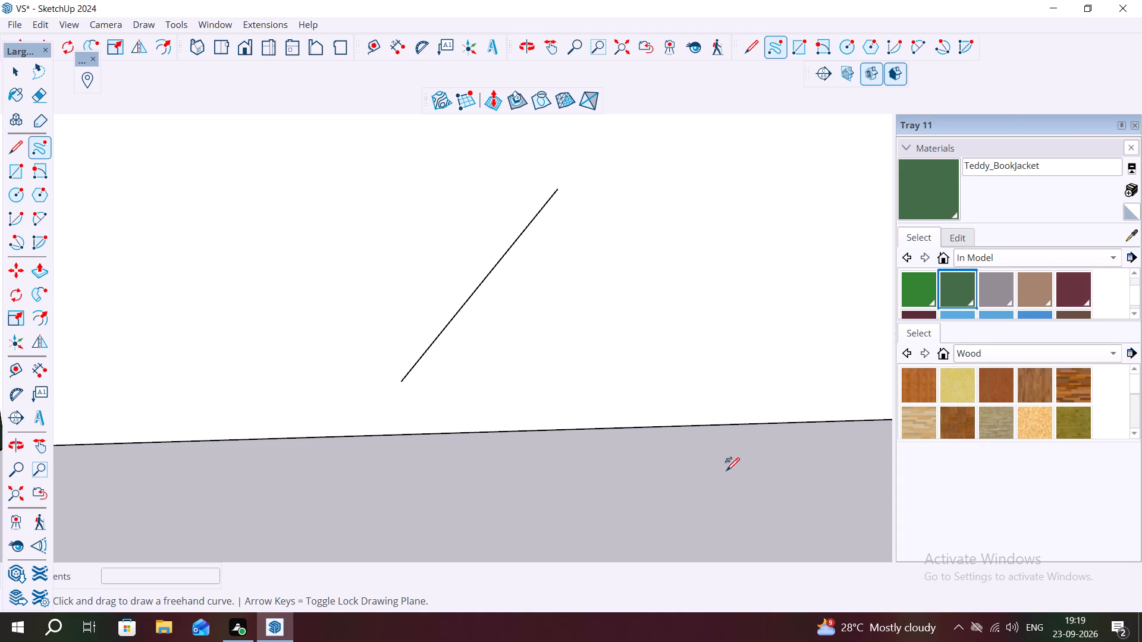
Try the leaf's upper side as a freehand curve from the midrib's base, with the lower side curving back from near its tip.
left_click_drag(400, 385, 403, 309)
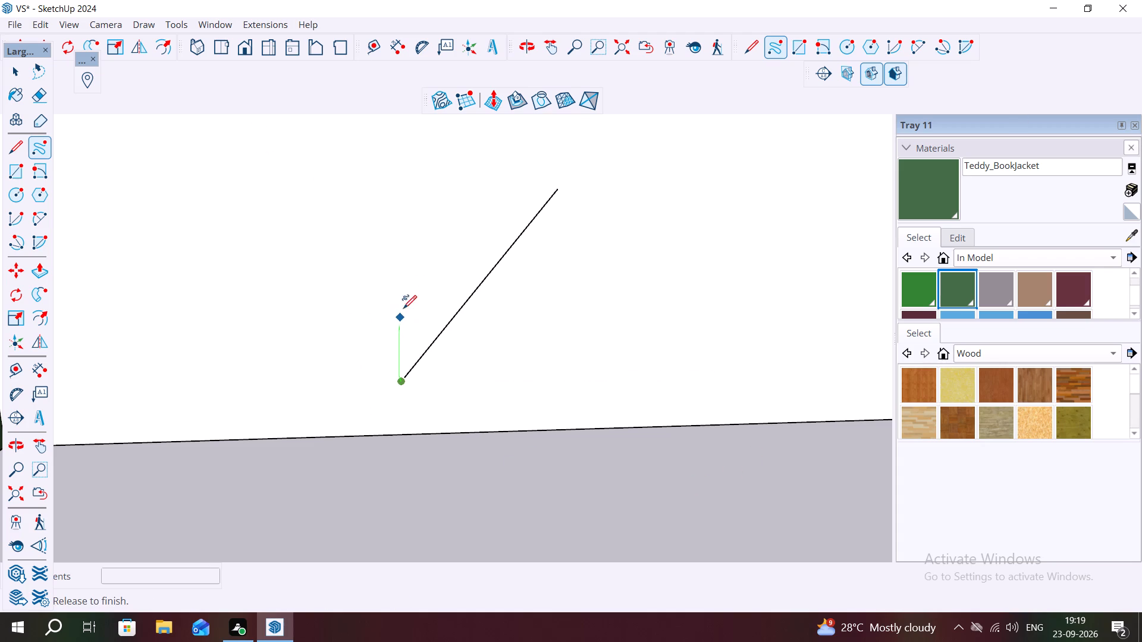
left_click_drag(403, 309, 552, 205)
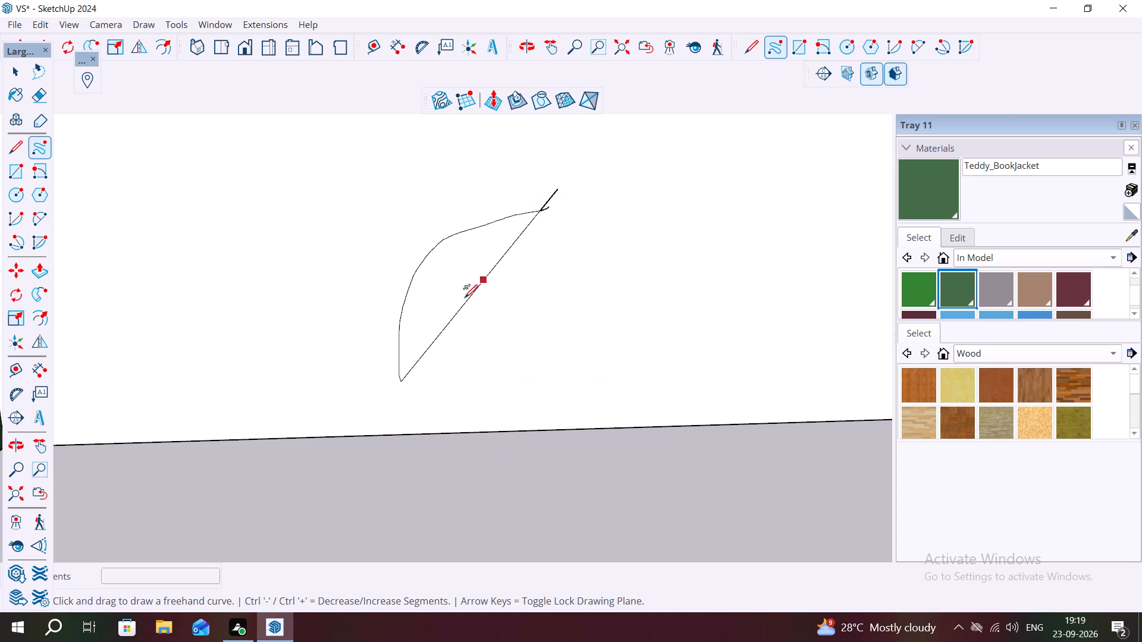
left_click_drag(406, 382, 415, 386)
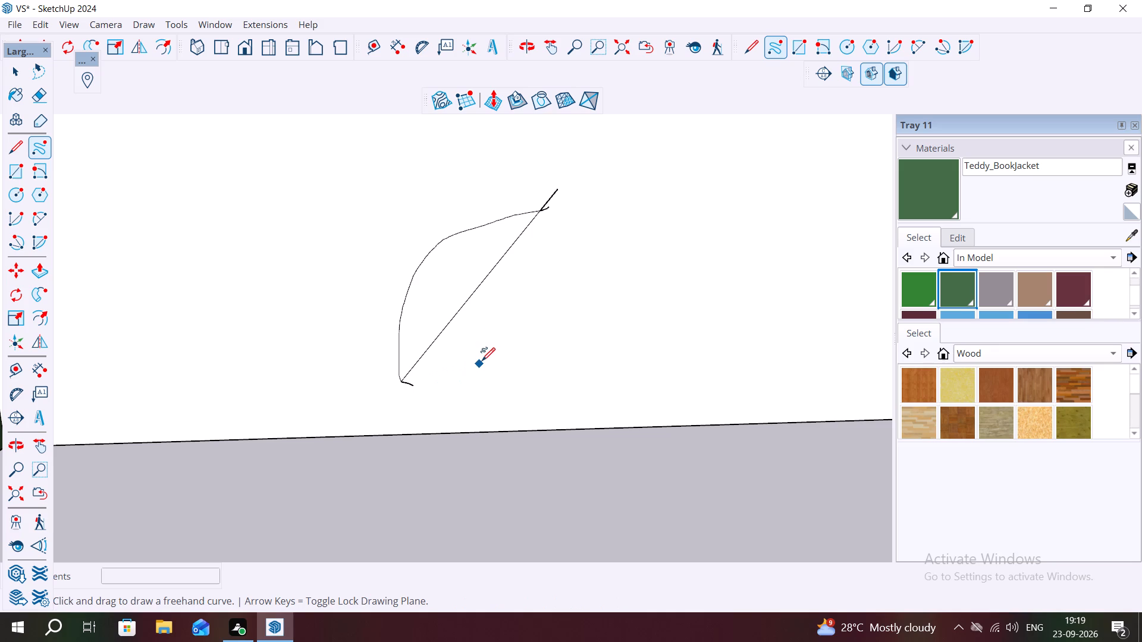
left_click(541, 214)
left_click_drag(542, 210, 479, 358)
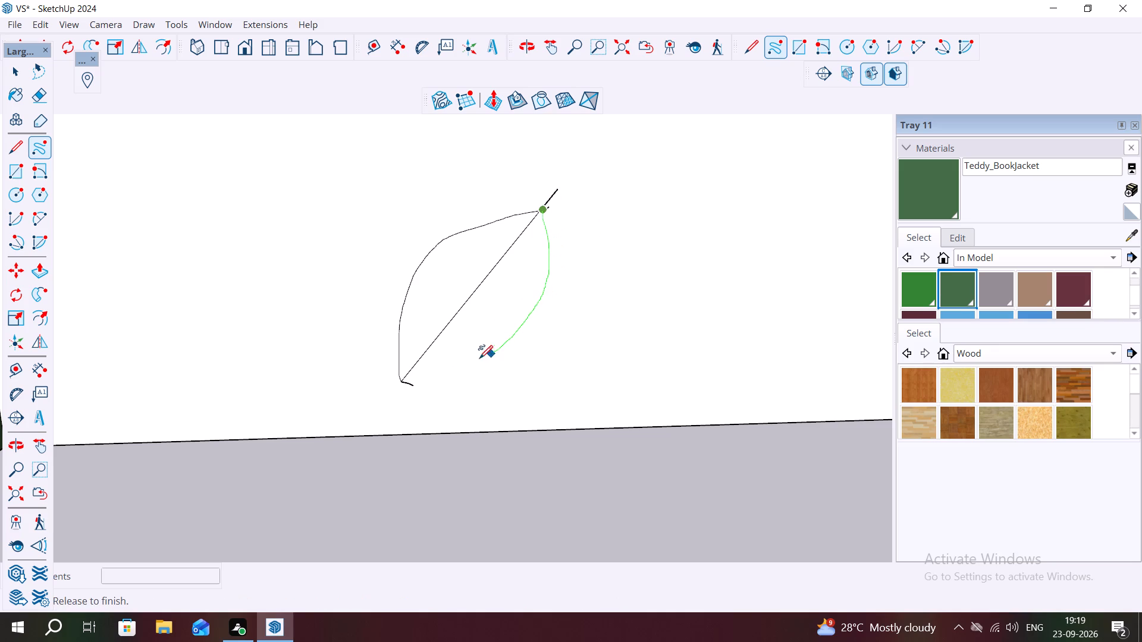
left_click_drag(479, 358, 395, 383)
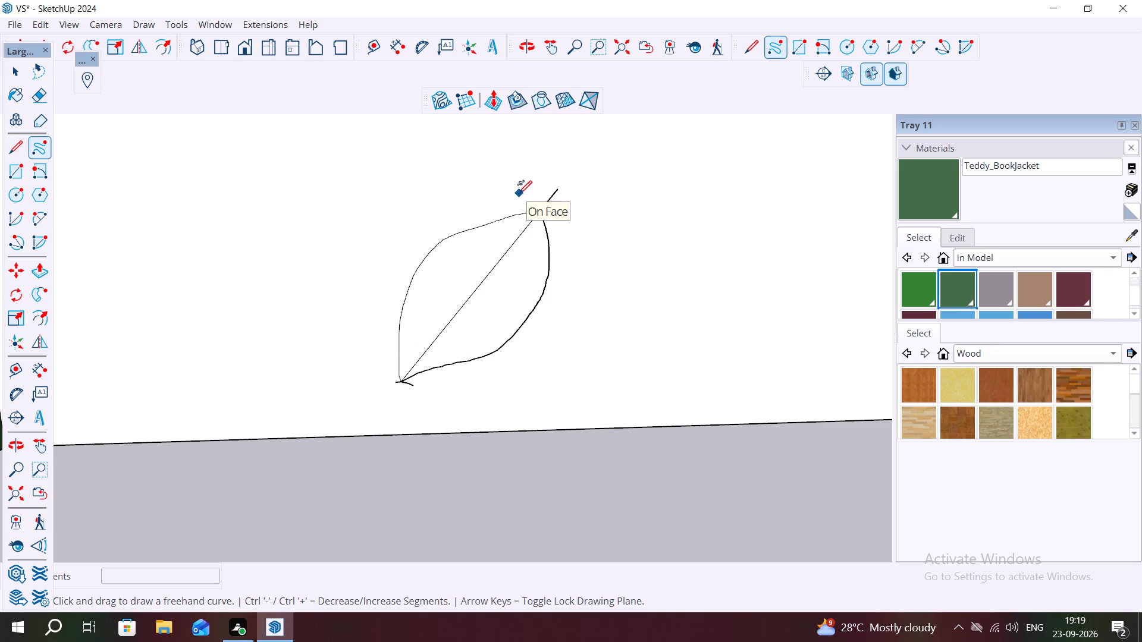
Undo the leaf's freehand outline curves and the slanted midrib.
key("ctrl+z")
key("ctrl+z")
key("ctrl+z")
key("ctrl+z")
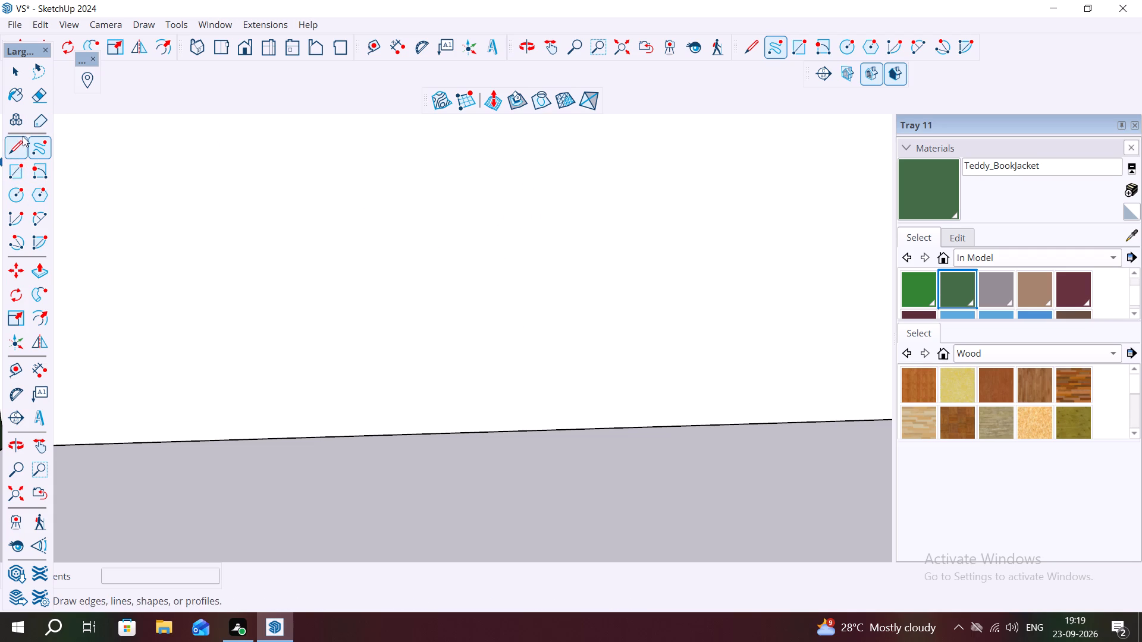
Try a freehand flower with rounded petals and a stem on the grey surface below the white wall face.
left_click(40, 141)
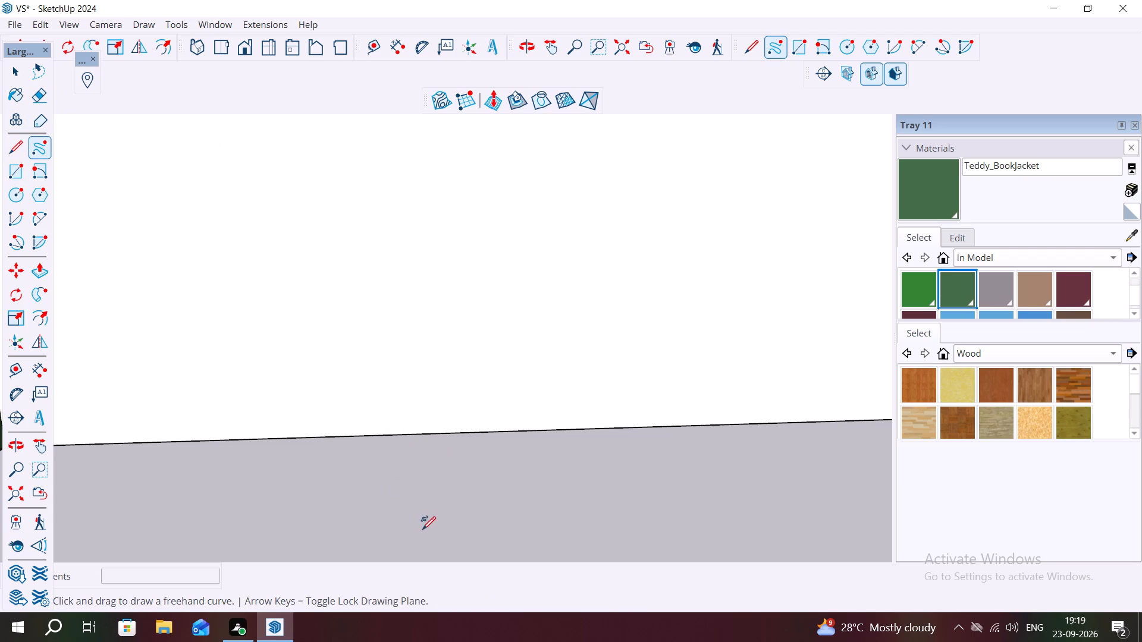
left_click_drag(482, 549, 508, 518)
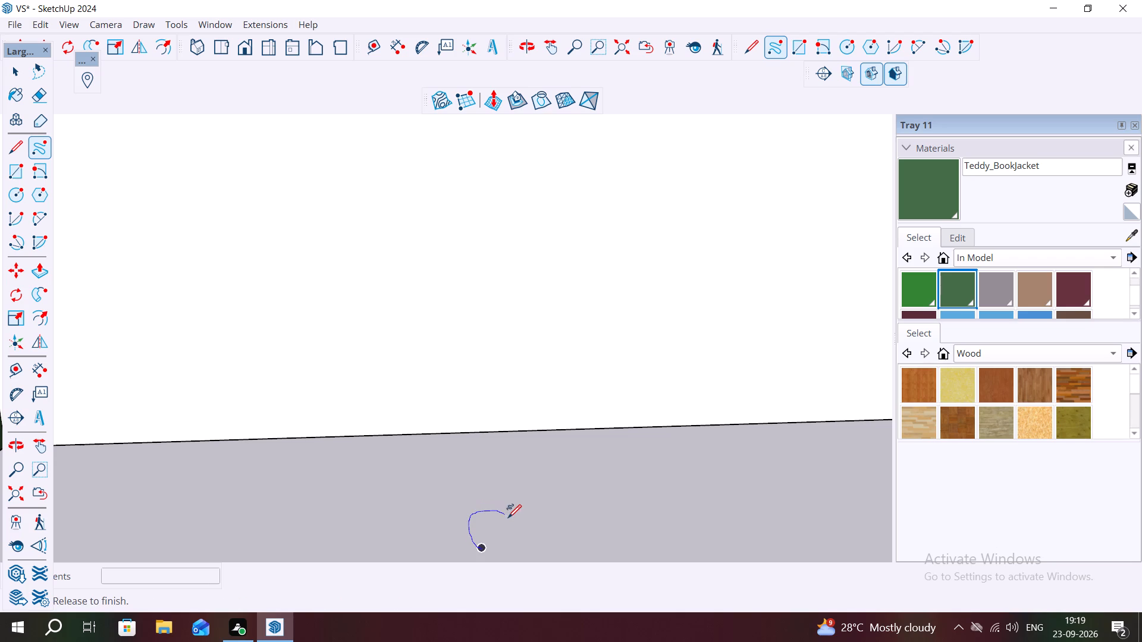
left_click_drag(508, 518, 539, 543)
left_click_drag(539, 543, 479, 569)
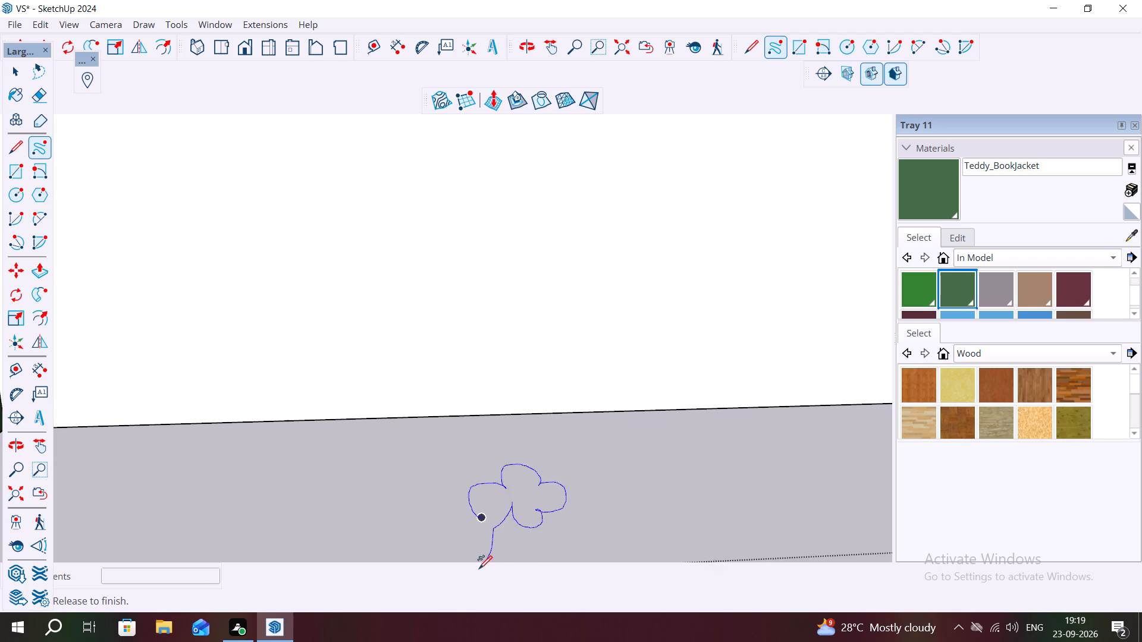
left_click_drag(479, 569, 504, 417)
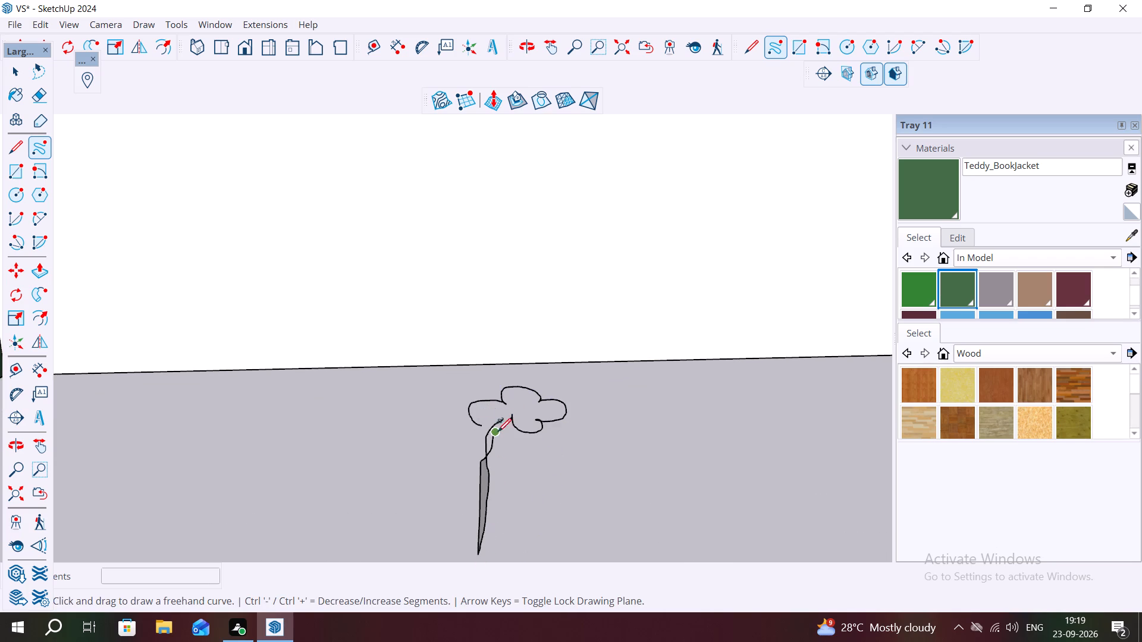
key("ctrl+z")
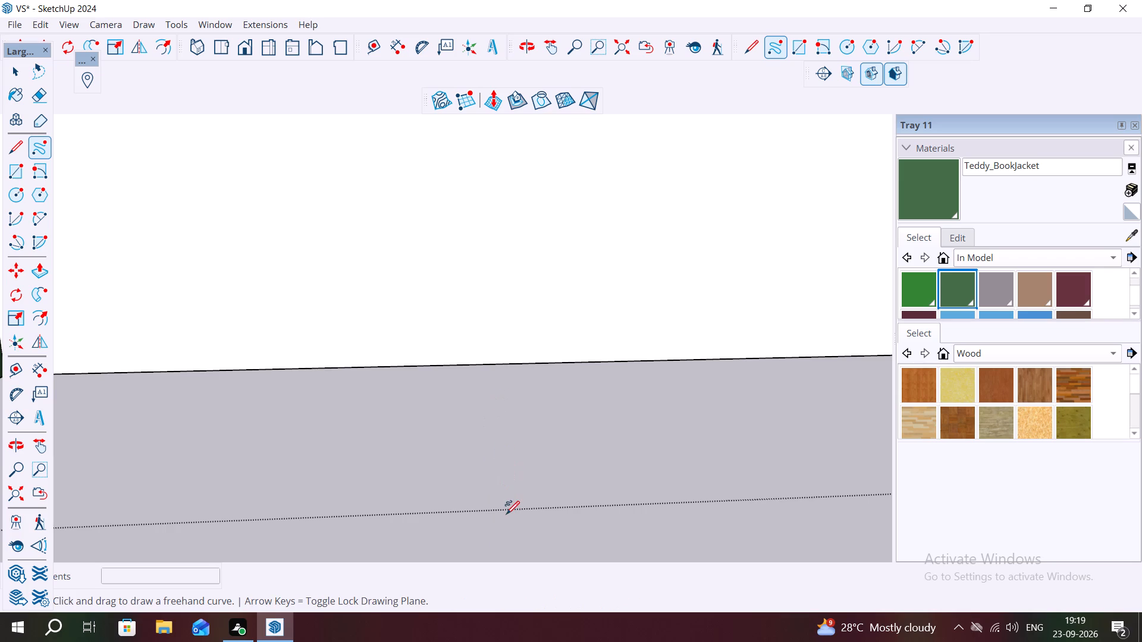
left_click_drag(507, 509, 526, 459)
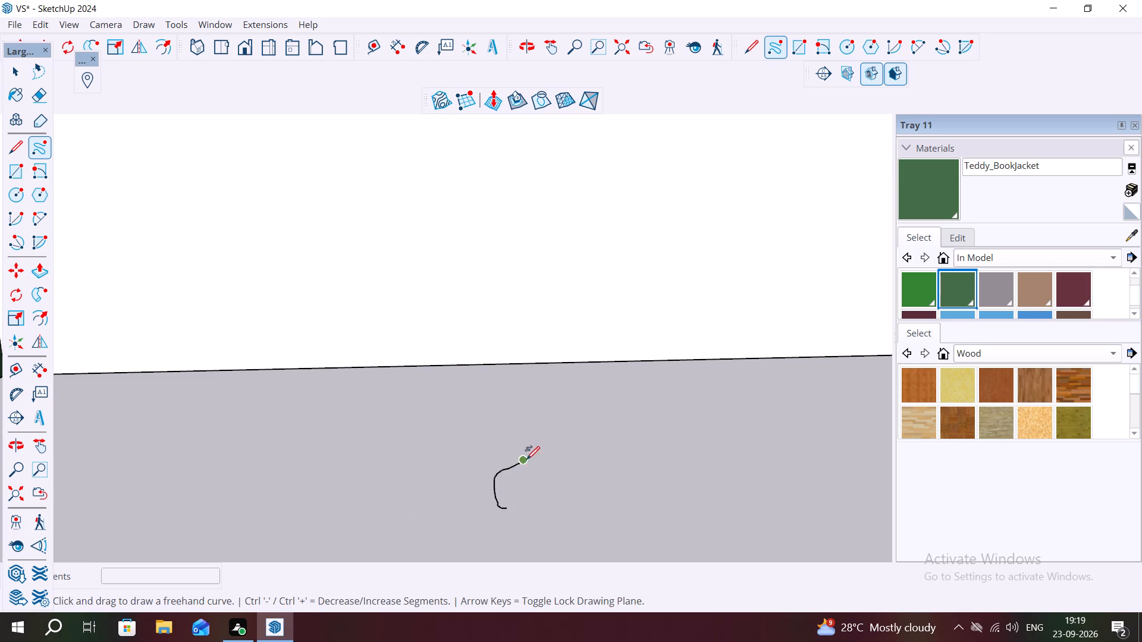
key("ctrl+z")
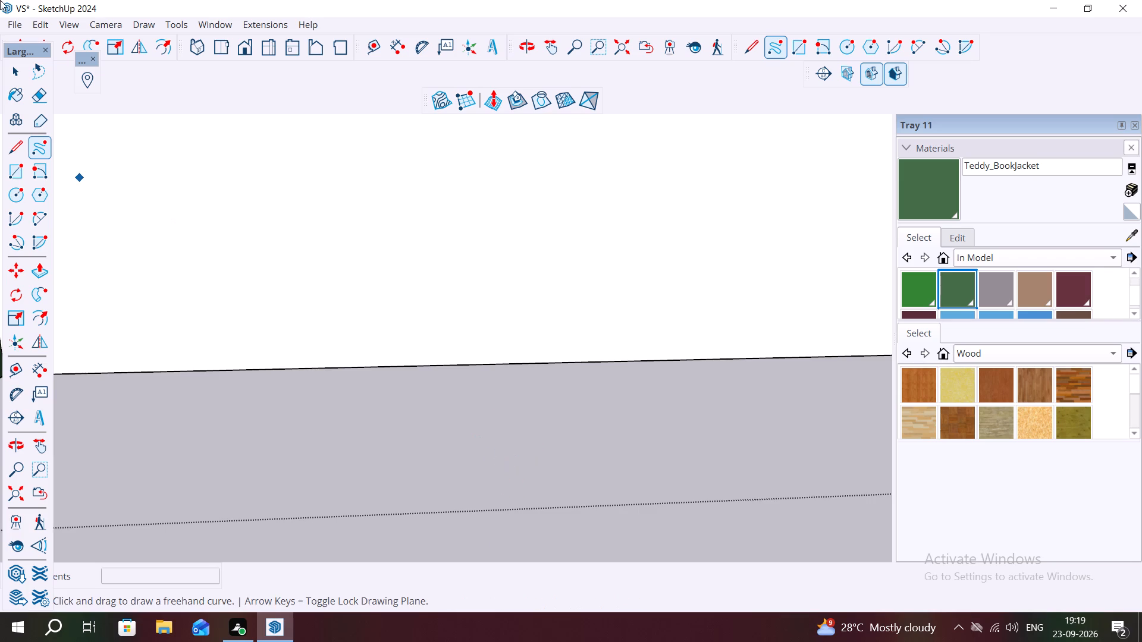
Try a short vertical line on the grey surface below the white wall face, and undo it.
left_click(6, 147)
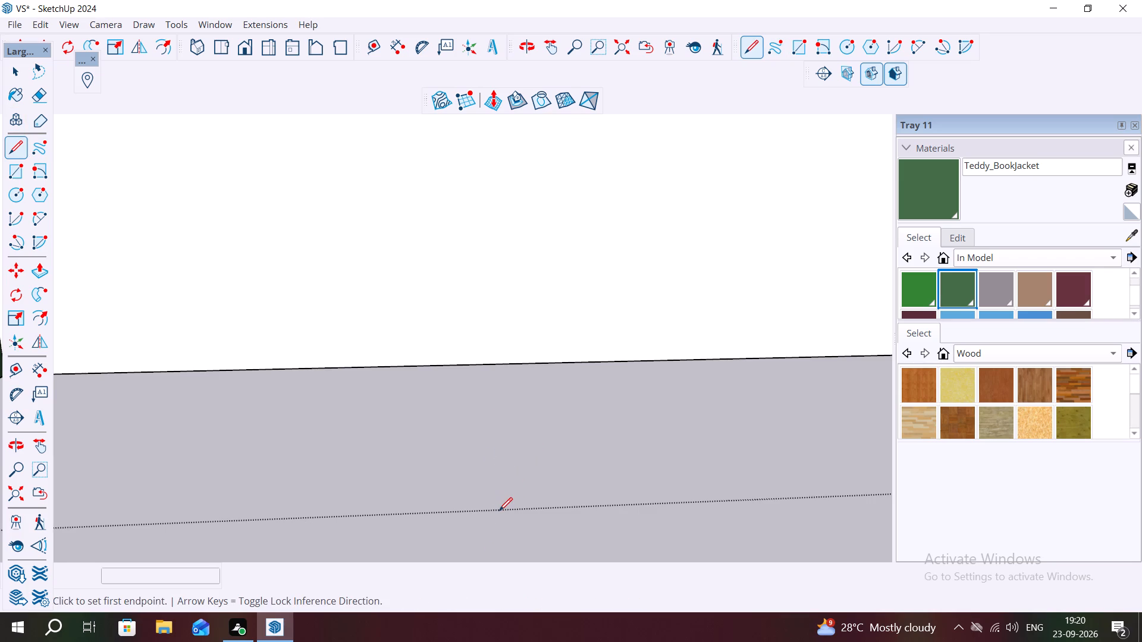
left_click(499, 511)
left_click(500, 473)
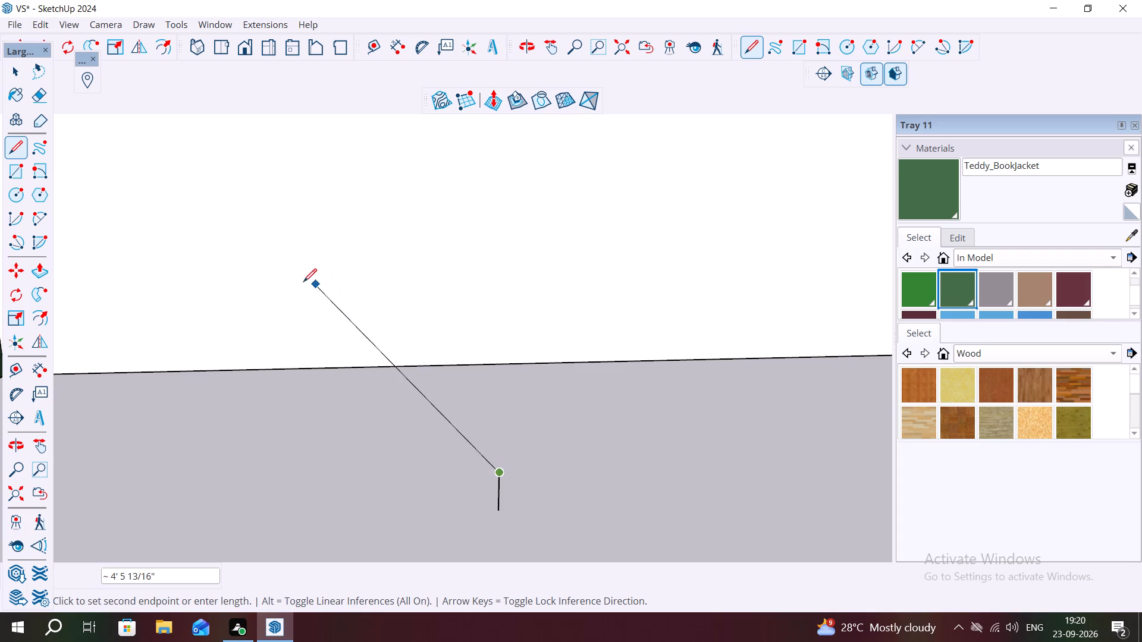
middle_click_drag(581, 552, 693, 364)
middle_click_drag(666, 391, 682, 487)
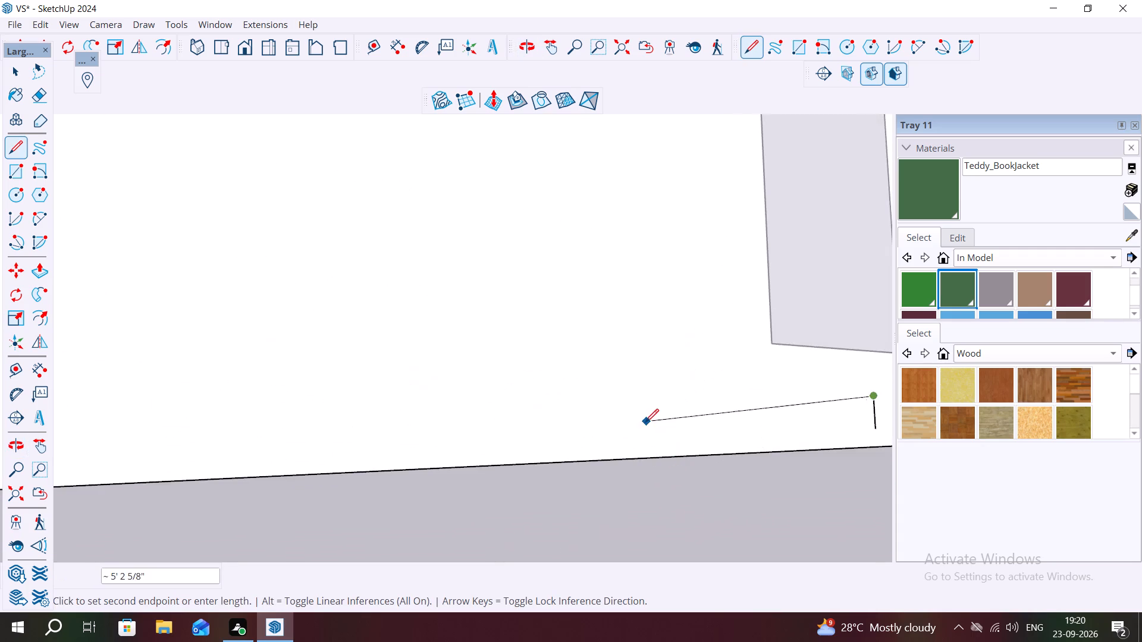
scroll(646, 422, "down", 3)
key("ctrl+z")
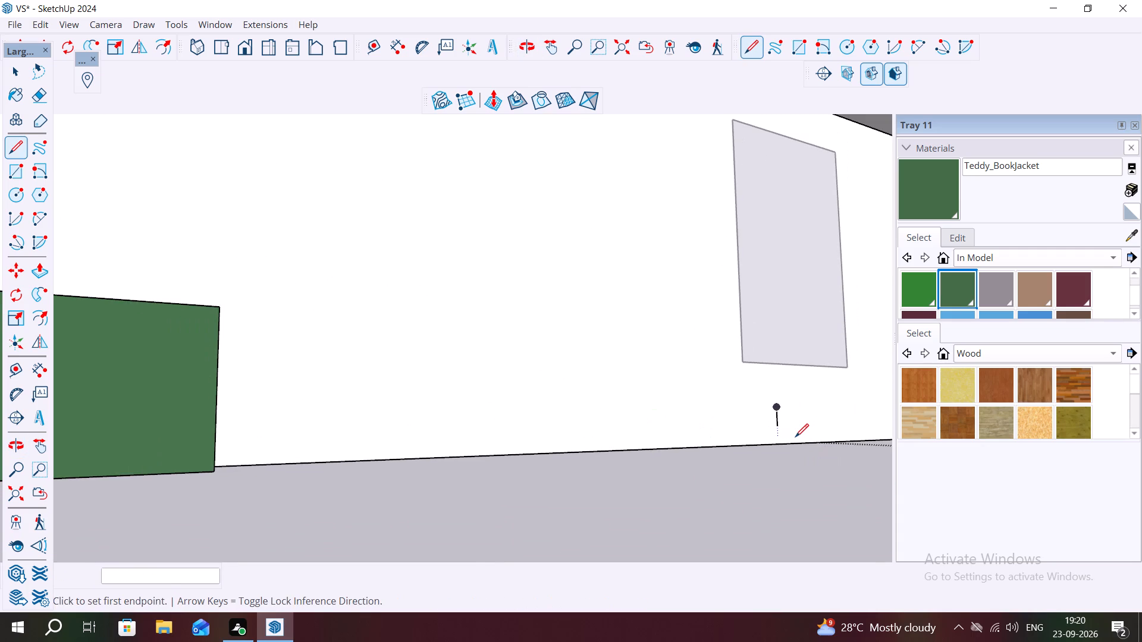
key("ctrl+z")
Draw a short slanted line about 3" long as the leaf's midrib over the grey surface near the wall's base edge.
scroll(683, 532, "up", 4)
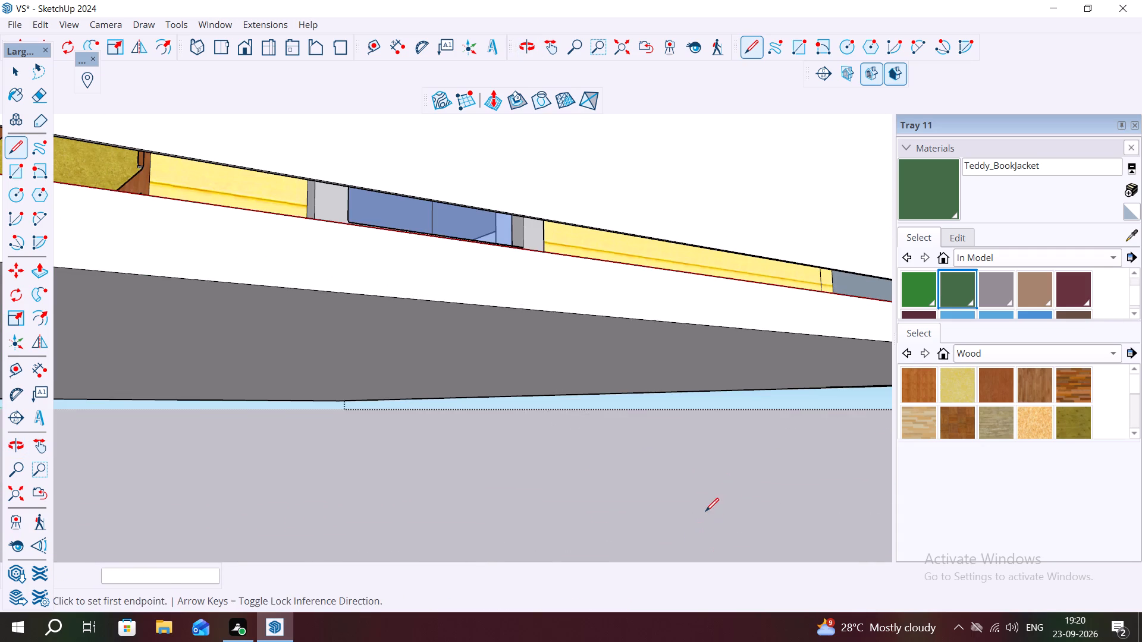
middle_click_drag(703, 511, 732, 573)
scroll(704, 515, "down", 6)
left_click(712, 506)
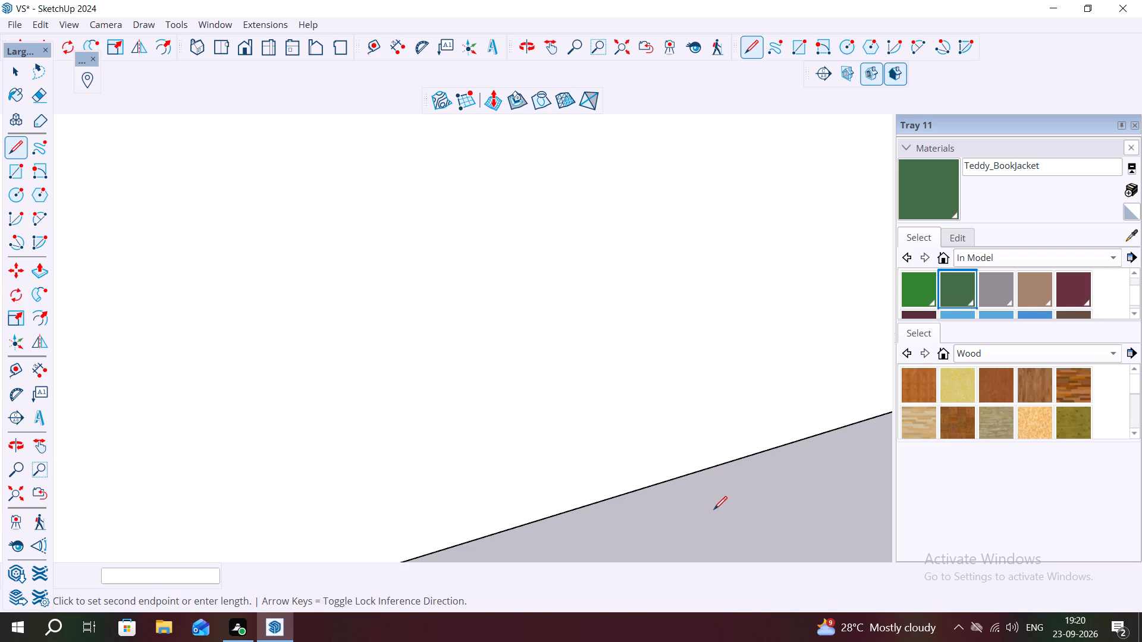
left_click(738, 538)
key("Escape")
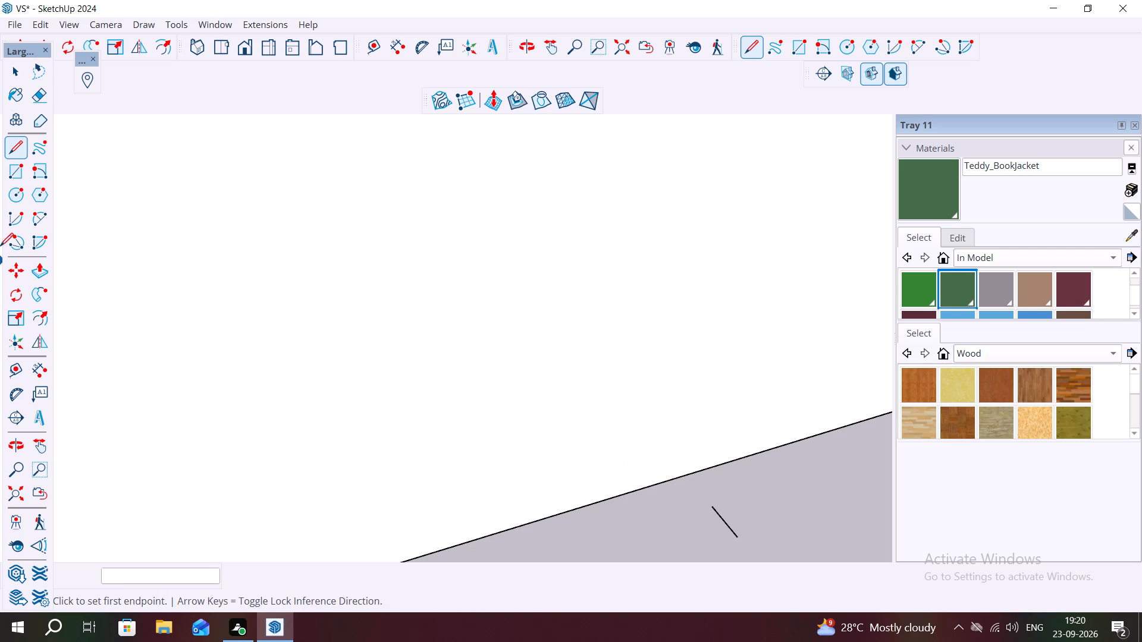
Draw a two-point arc between the midrib's ends with a bulge of about 3/8" to form the leaf's first side.
left_click(40, 213)
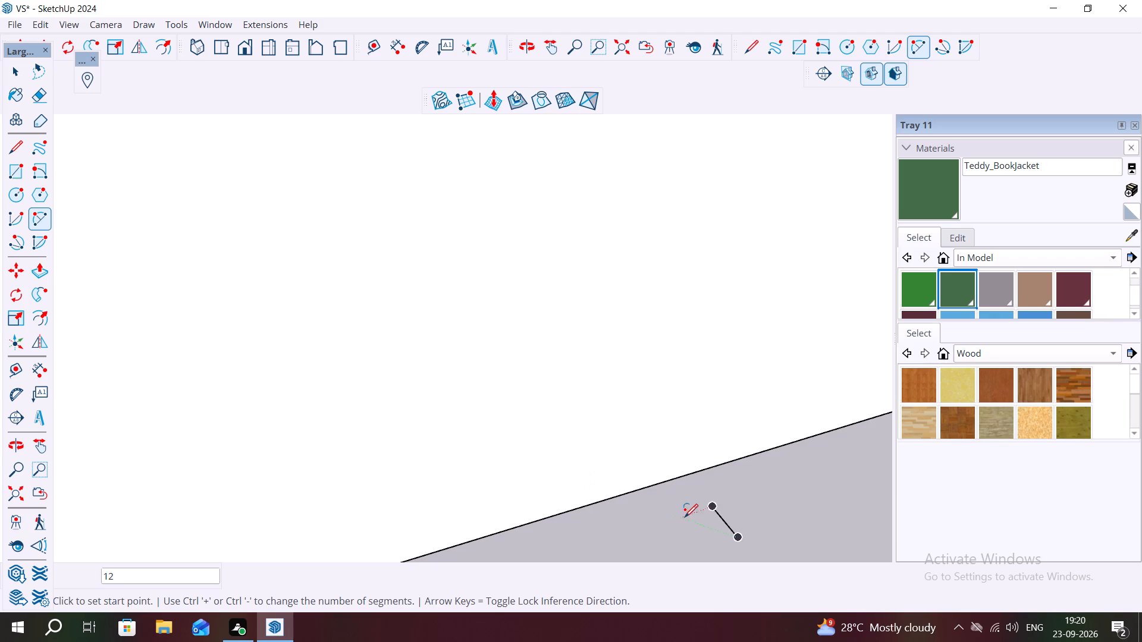
left_click(710, 509)
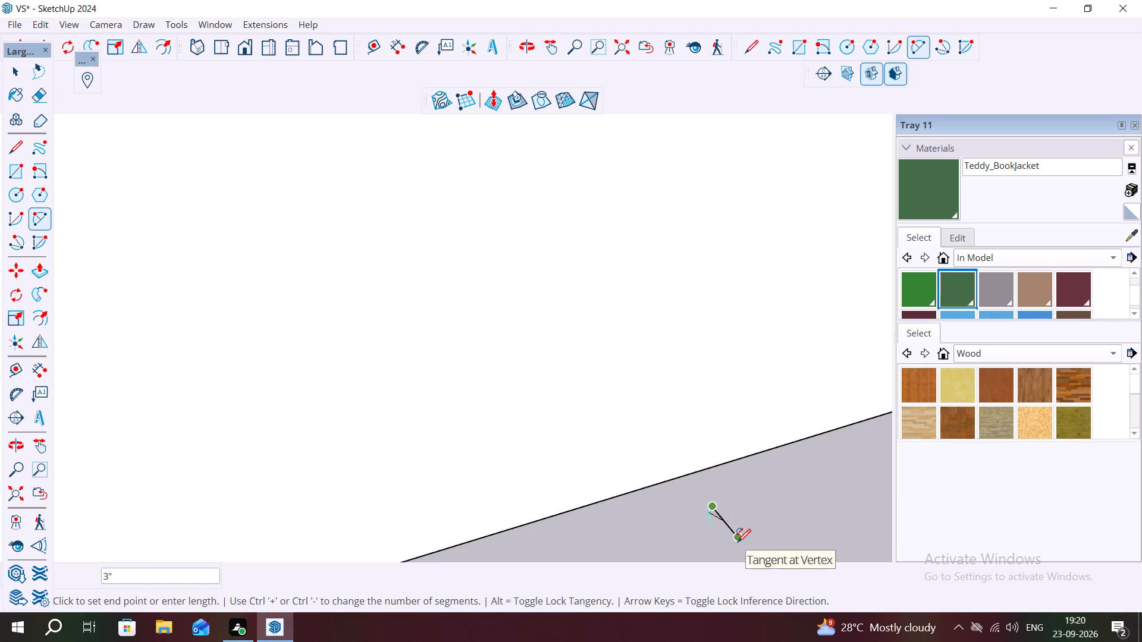
left_click(738, 542)
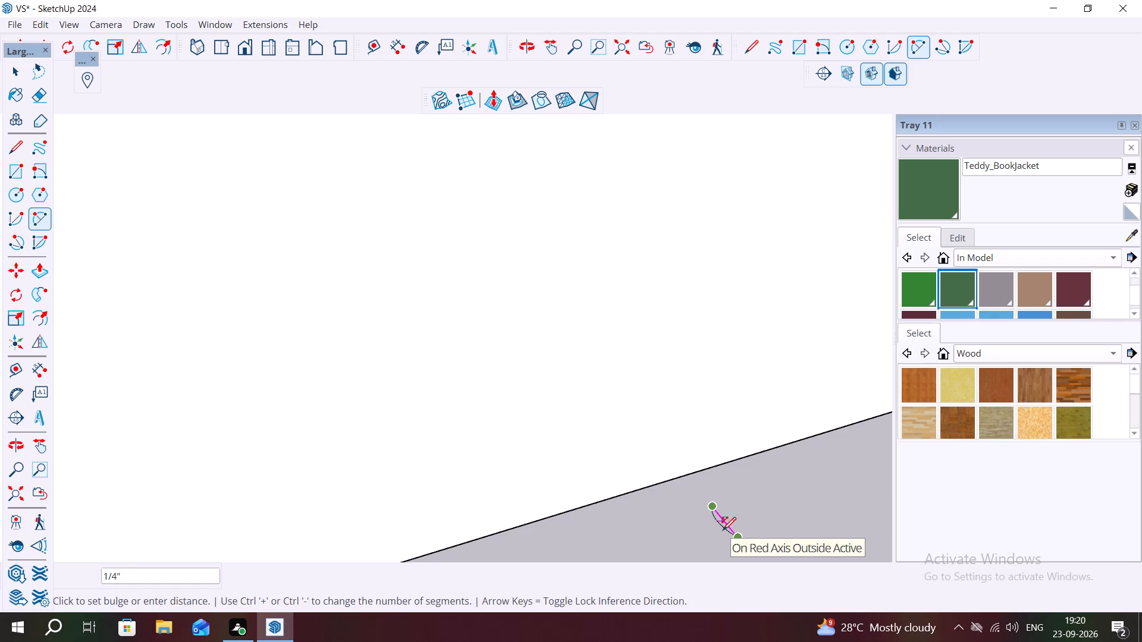
scroll(708, 525, "up", 3)
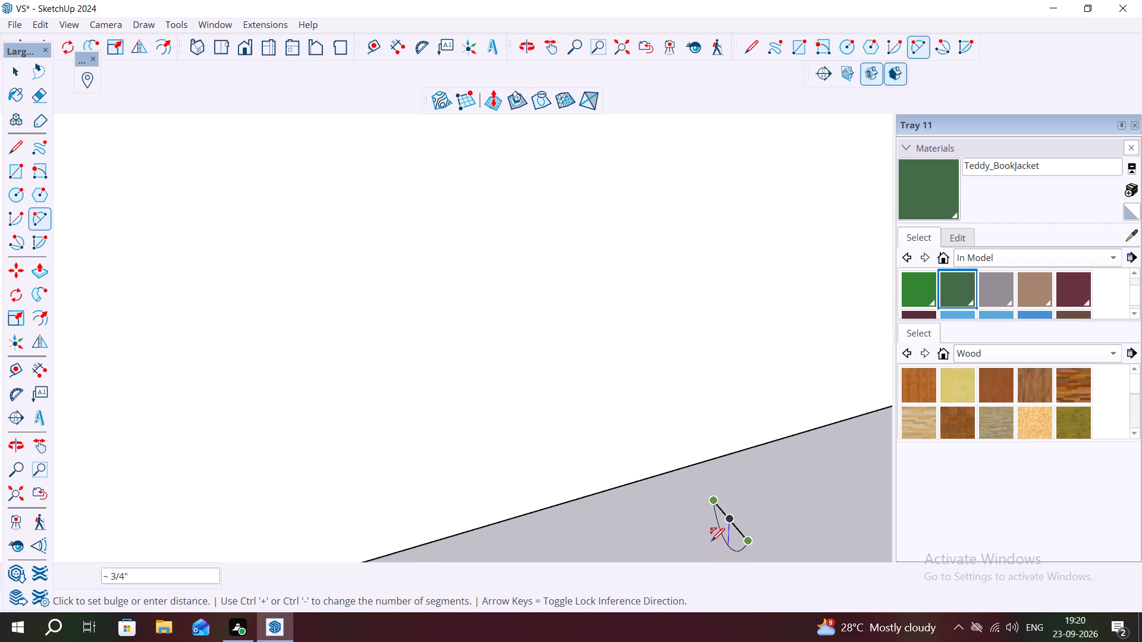
scroll(711, 533, "up", 3)
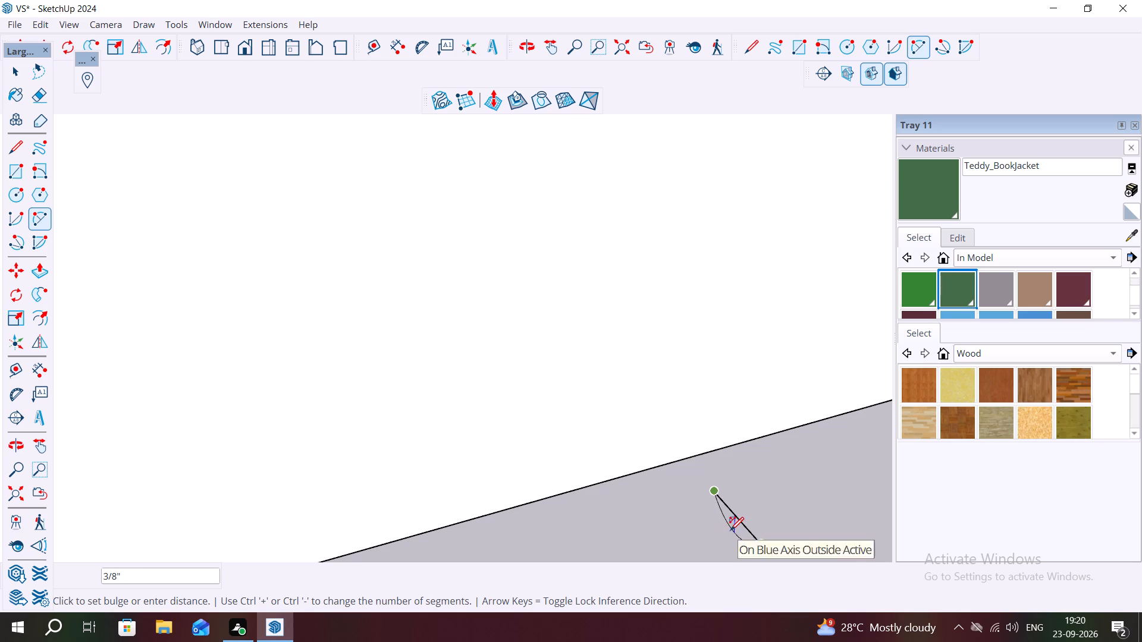
left_click(723, 524)
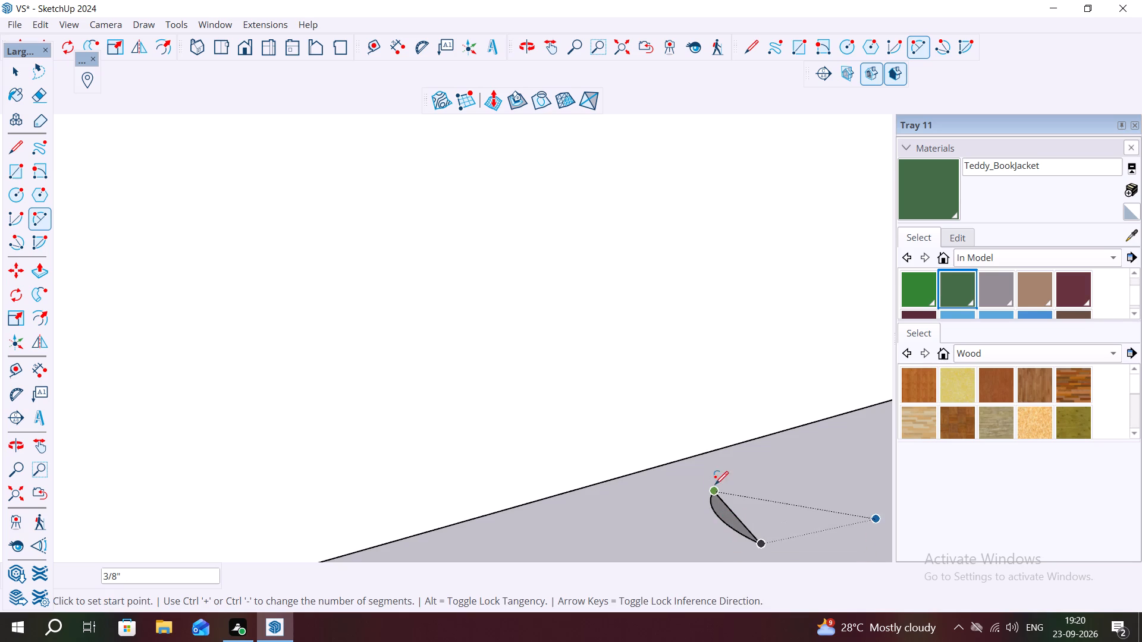
Close the leaf's other side with an arc between the midrib's ends, bulging about 5/16" away from the first arc.
scroll(722, 498, "up", 6)
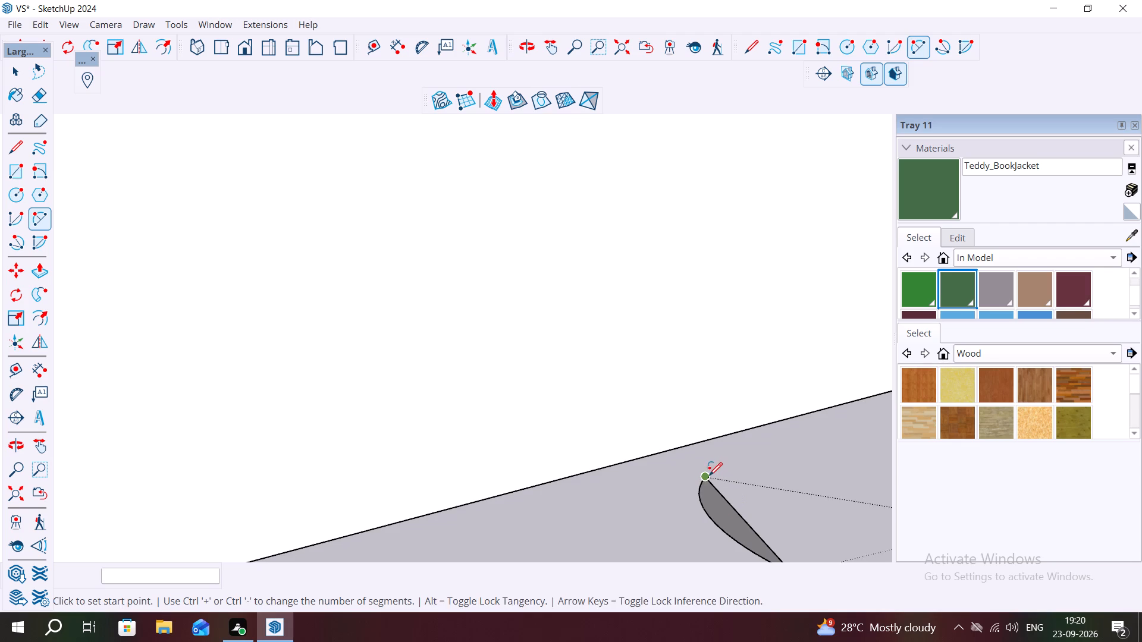
left_click(709, 476)
scroll(680, 496, "down", 5)
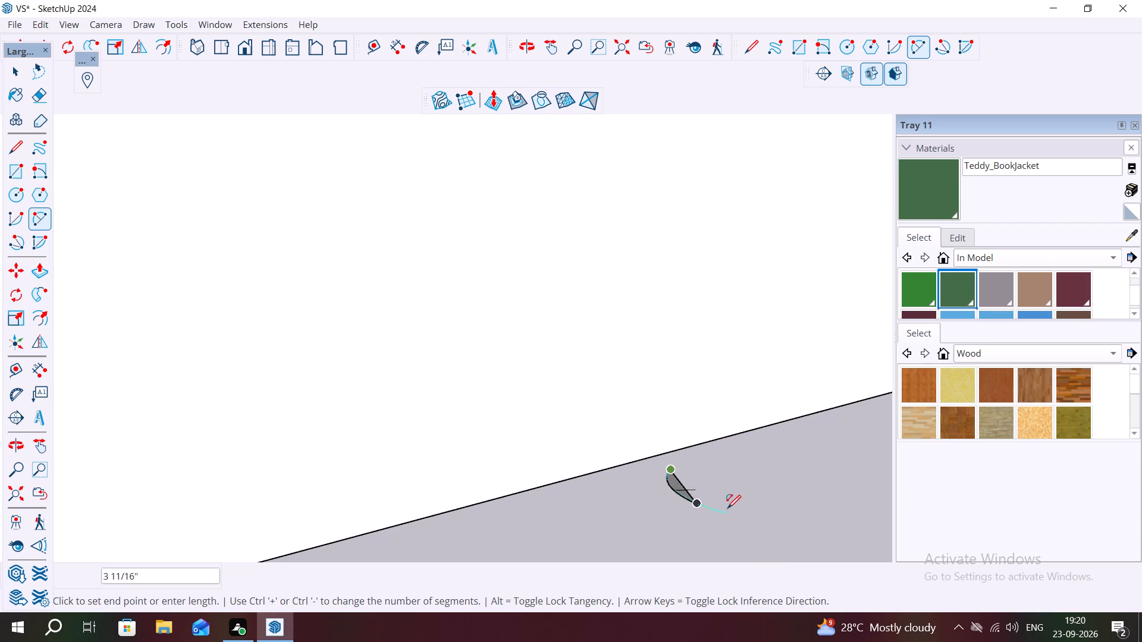
left_click(698, 504)
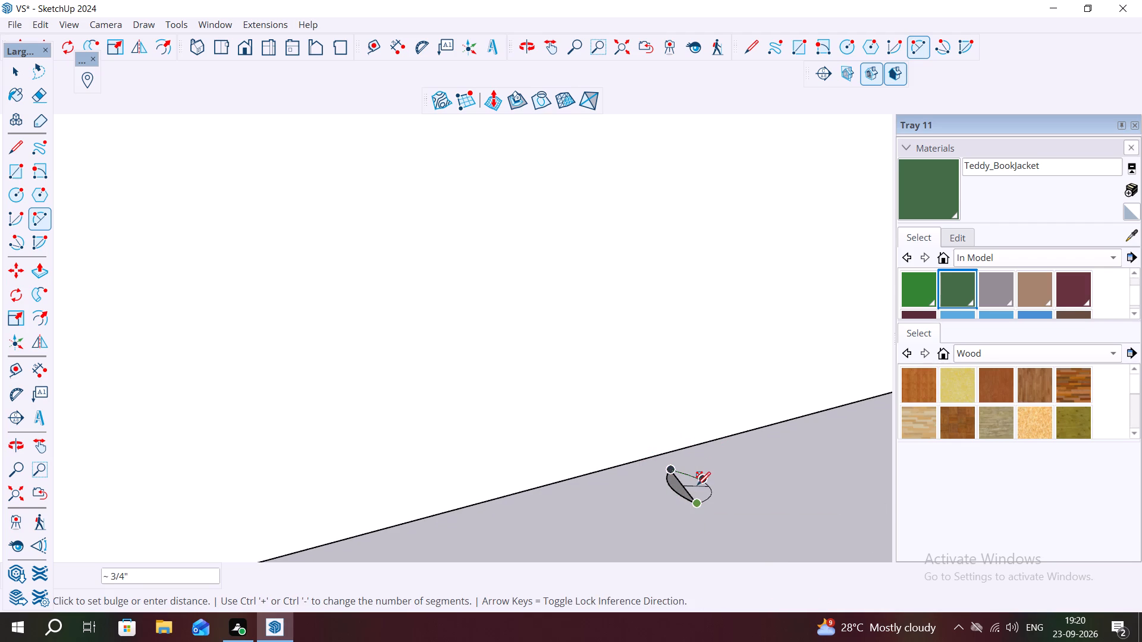
scroll(692, 486, "up", 4)
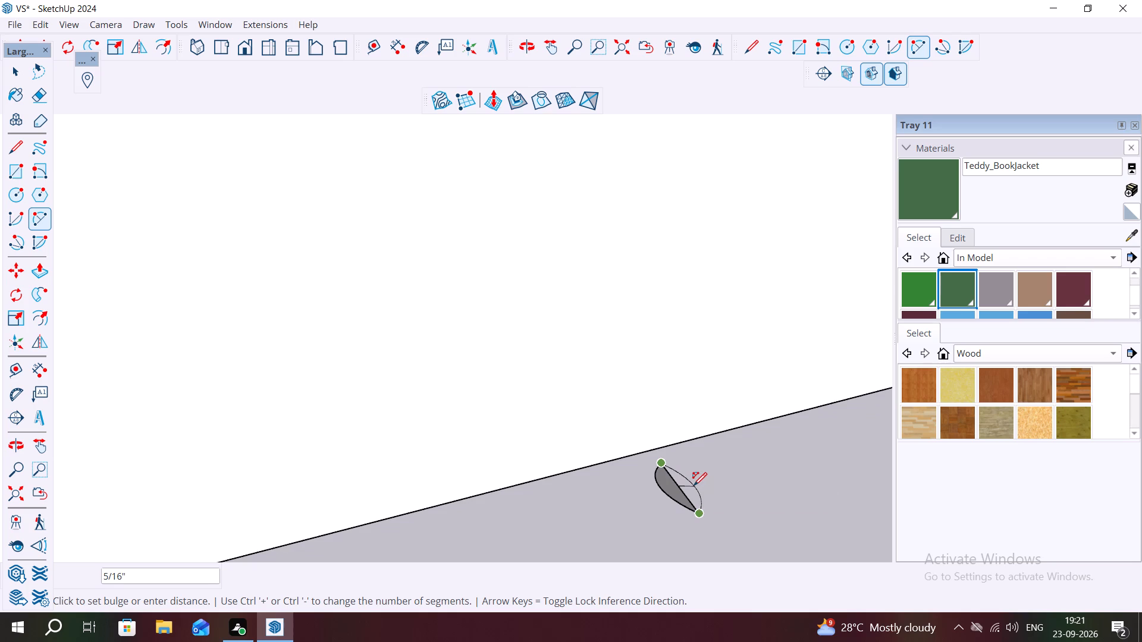
scroll(694, 486, "up", 1)
middle_click_drag(689, 489, 681, 492)
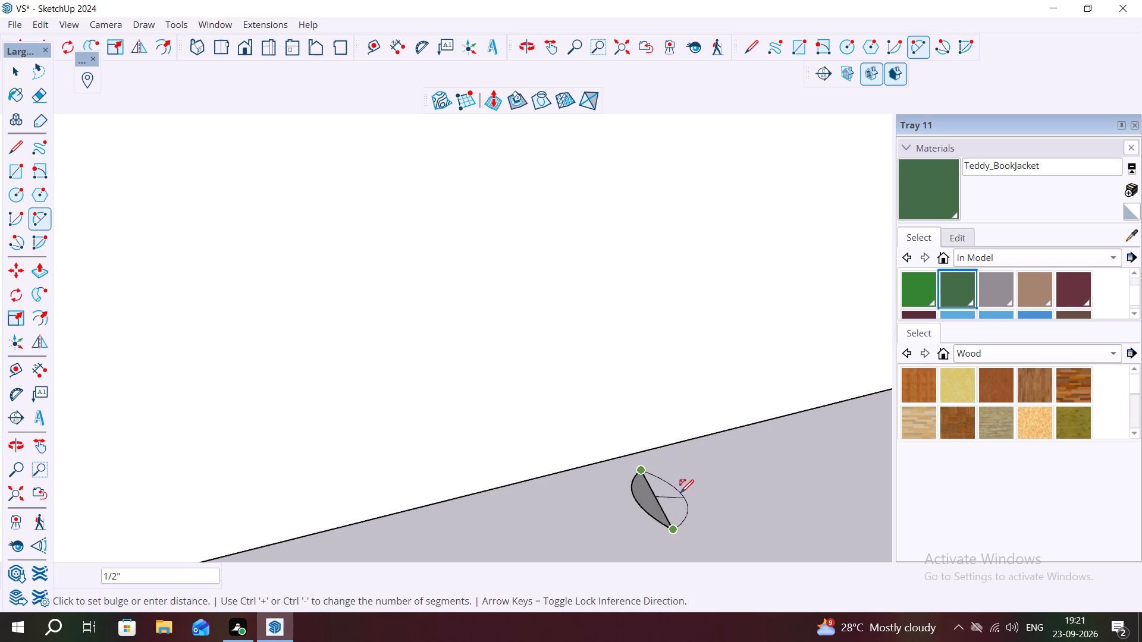
left_click(673, 499)
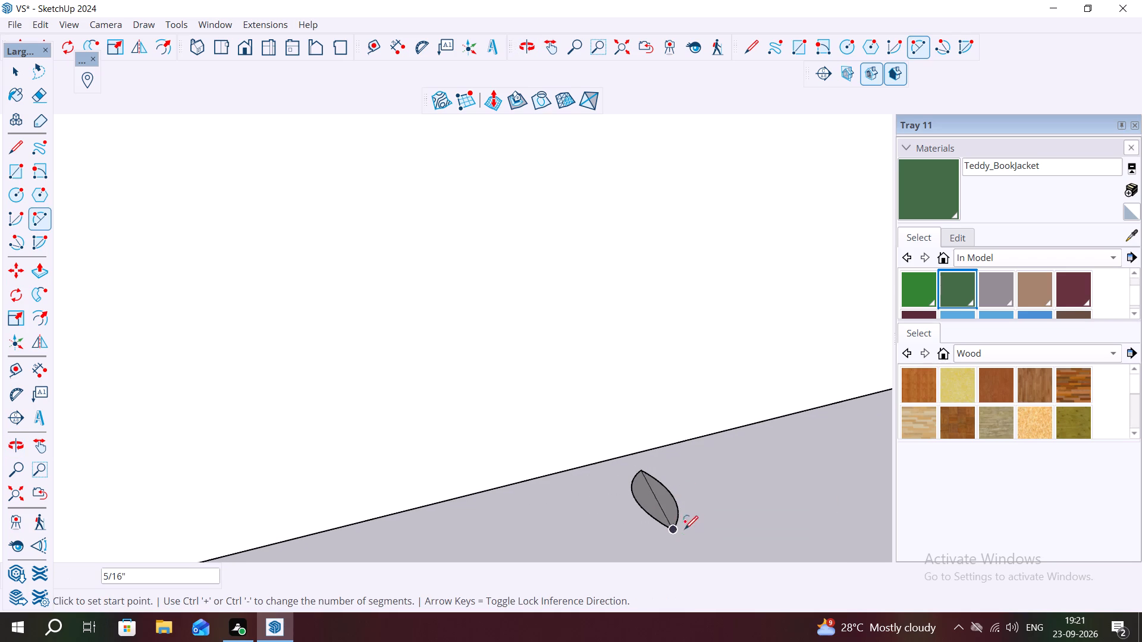
middle_click_drag(676, 528, 571, 528)
scroll(661, 531, "down", 6)
key("Escape")
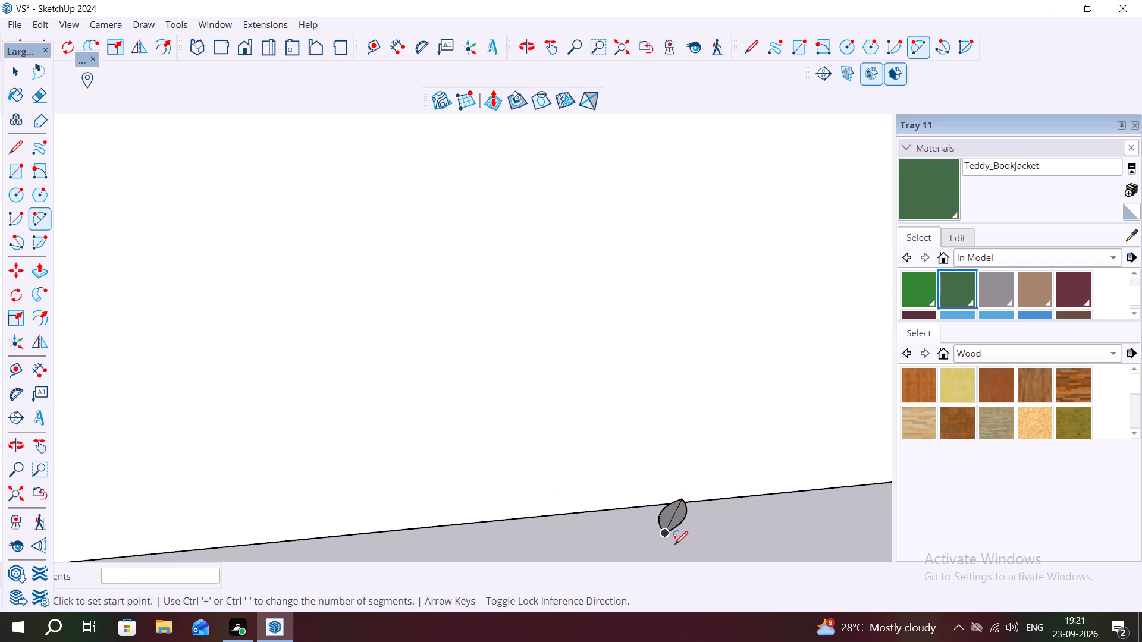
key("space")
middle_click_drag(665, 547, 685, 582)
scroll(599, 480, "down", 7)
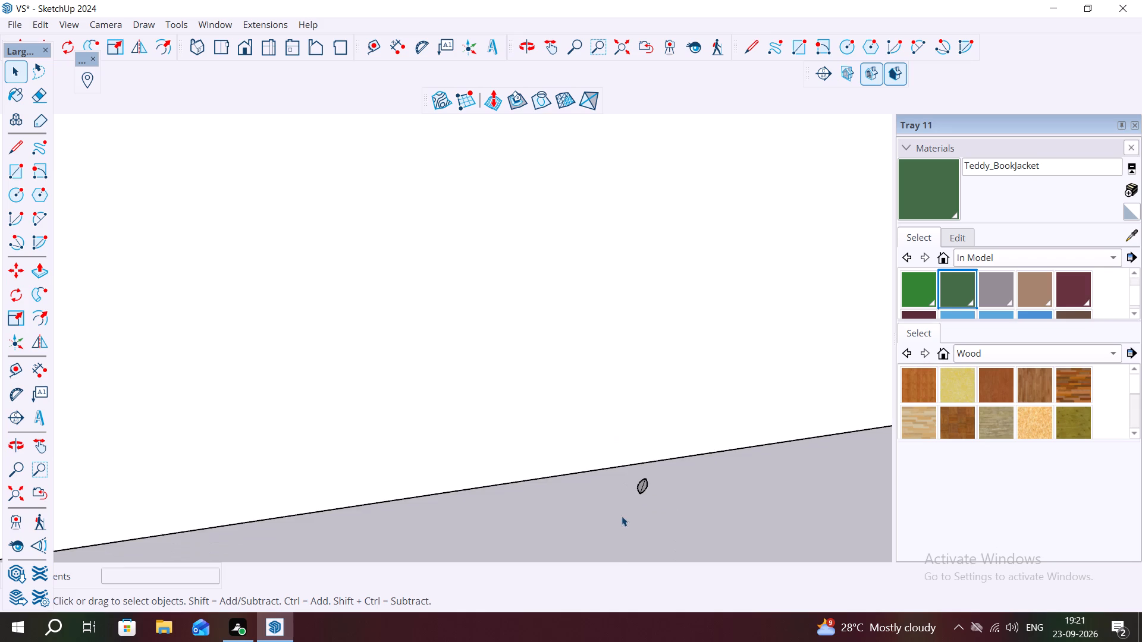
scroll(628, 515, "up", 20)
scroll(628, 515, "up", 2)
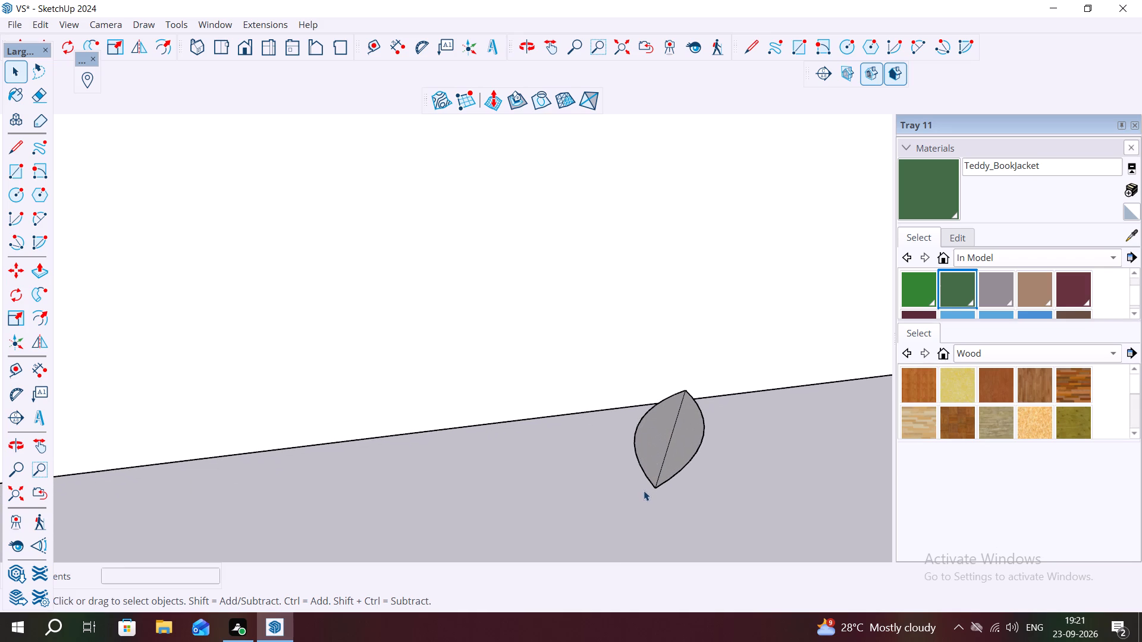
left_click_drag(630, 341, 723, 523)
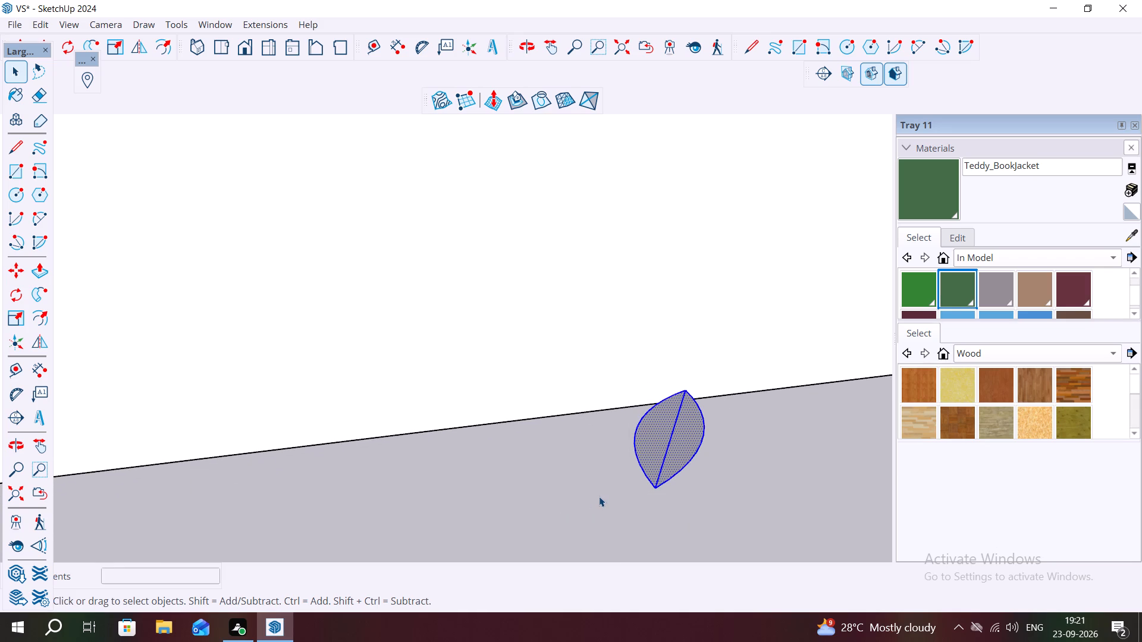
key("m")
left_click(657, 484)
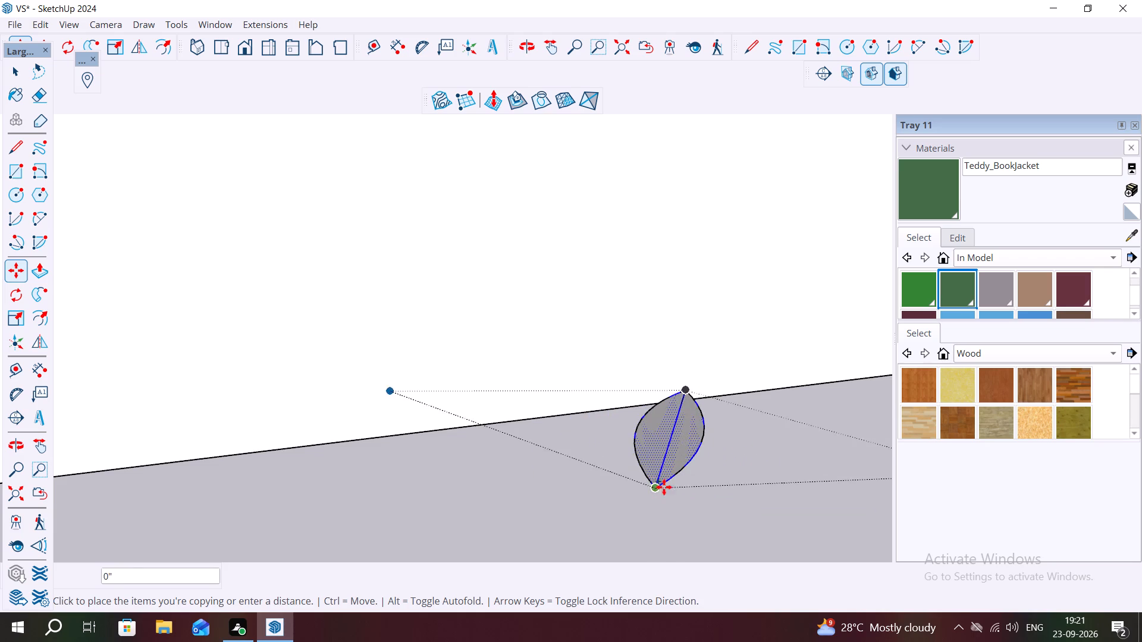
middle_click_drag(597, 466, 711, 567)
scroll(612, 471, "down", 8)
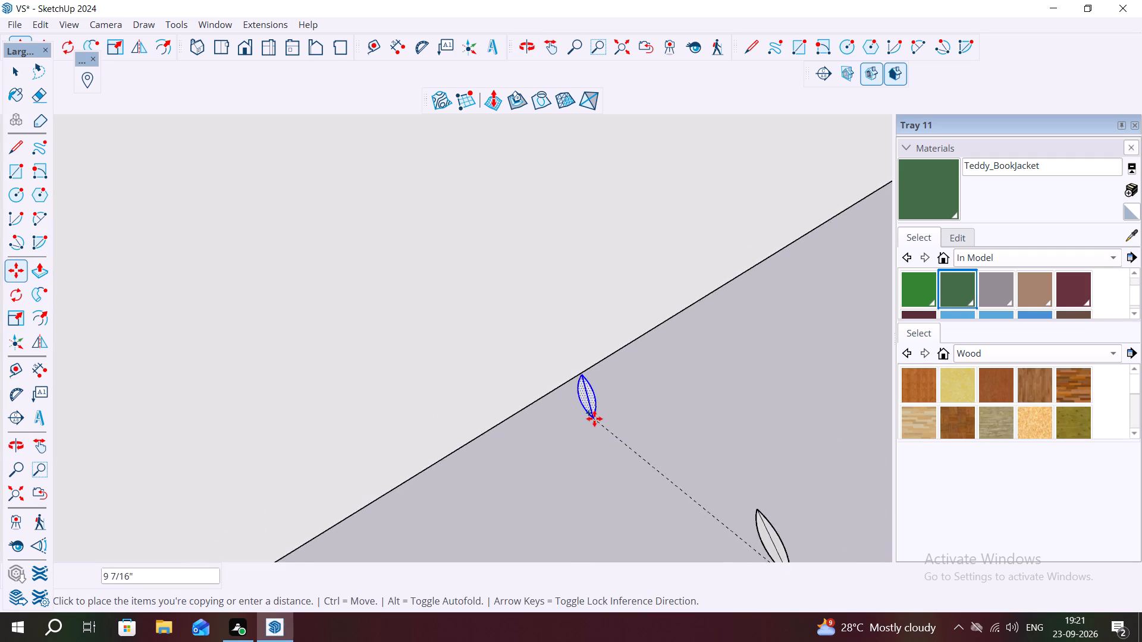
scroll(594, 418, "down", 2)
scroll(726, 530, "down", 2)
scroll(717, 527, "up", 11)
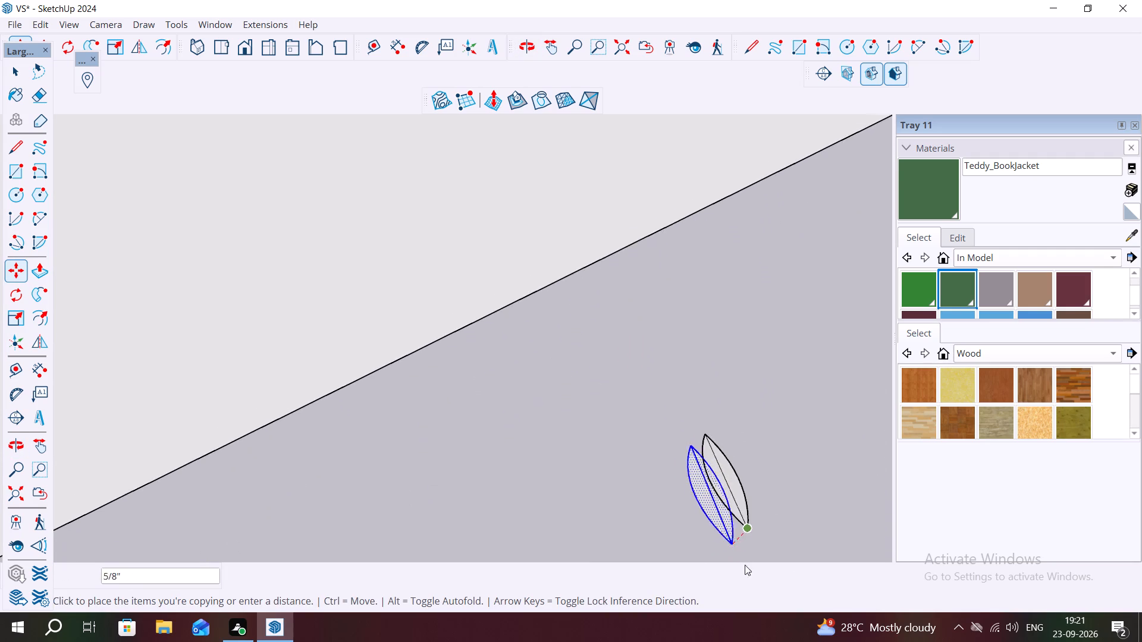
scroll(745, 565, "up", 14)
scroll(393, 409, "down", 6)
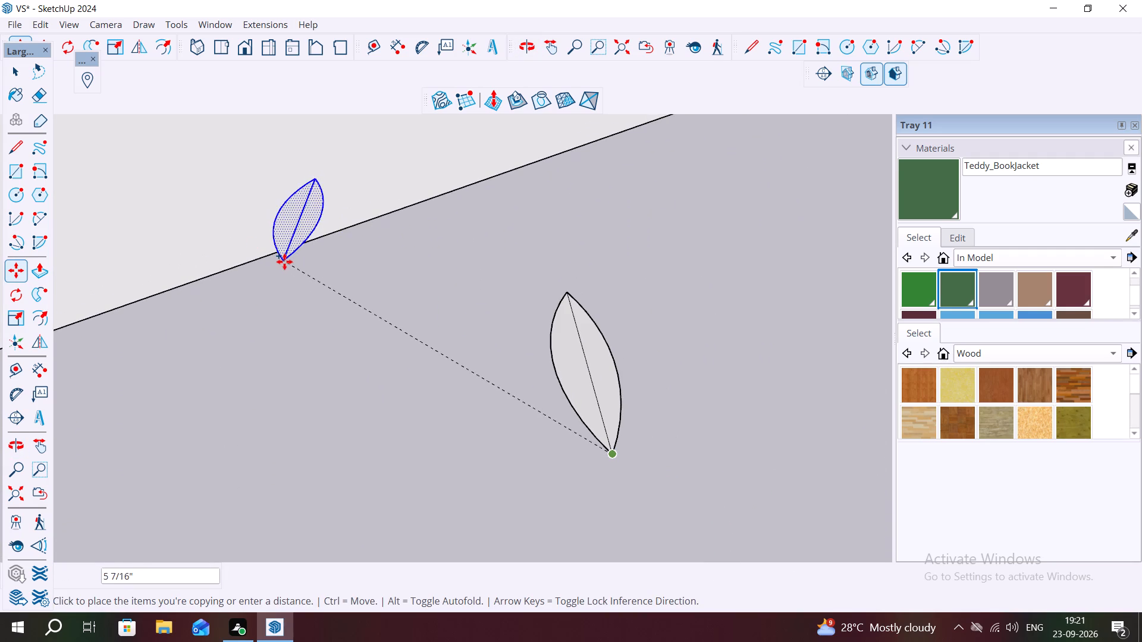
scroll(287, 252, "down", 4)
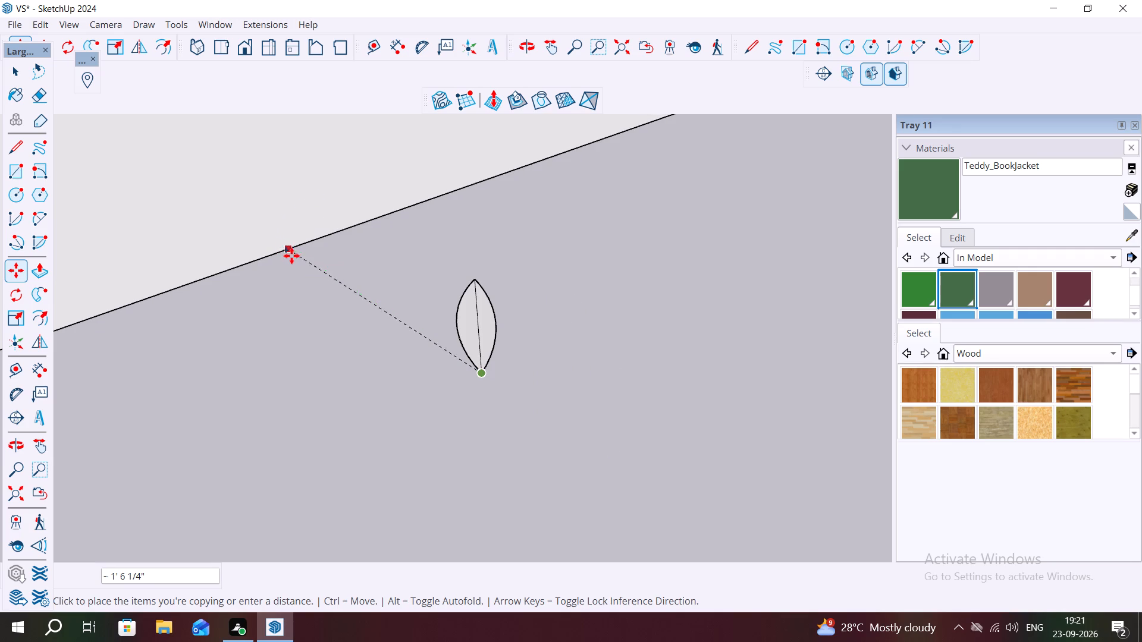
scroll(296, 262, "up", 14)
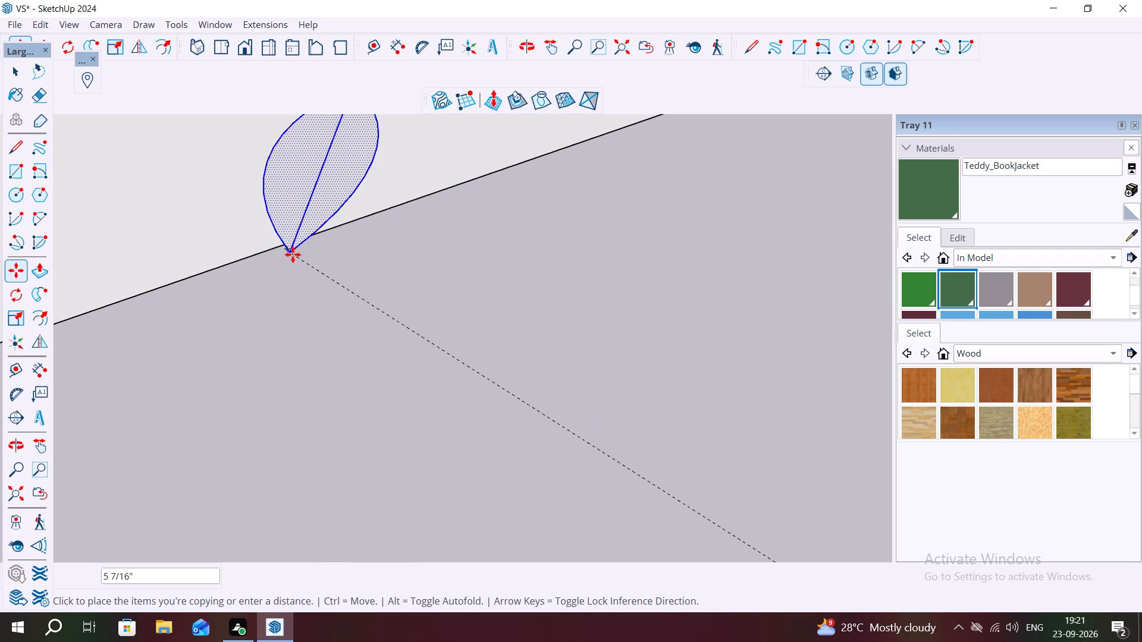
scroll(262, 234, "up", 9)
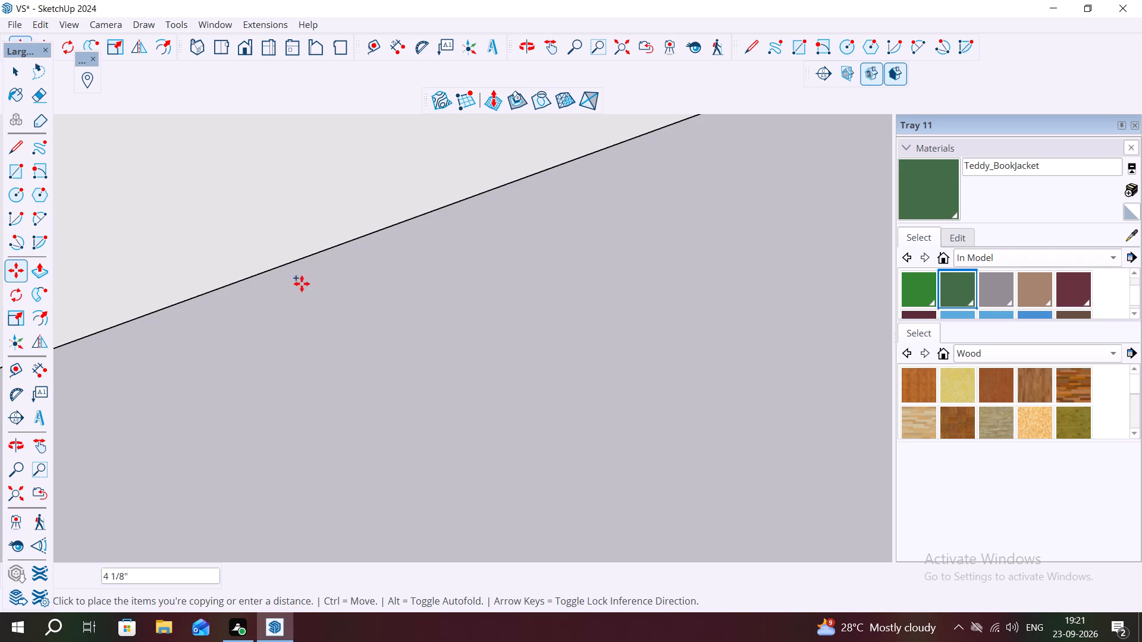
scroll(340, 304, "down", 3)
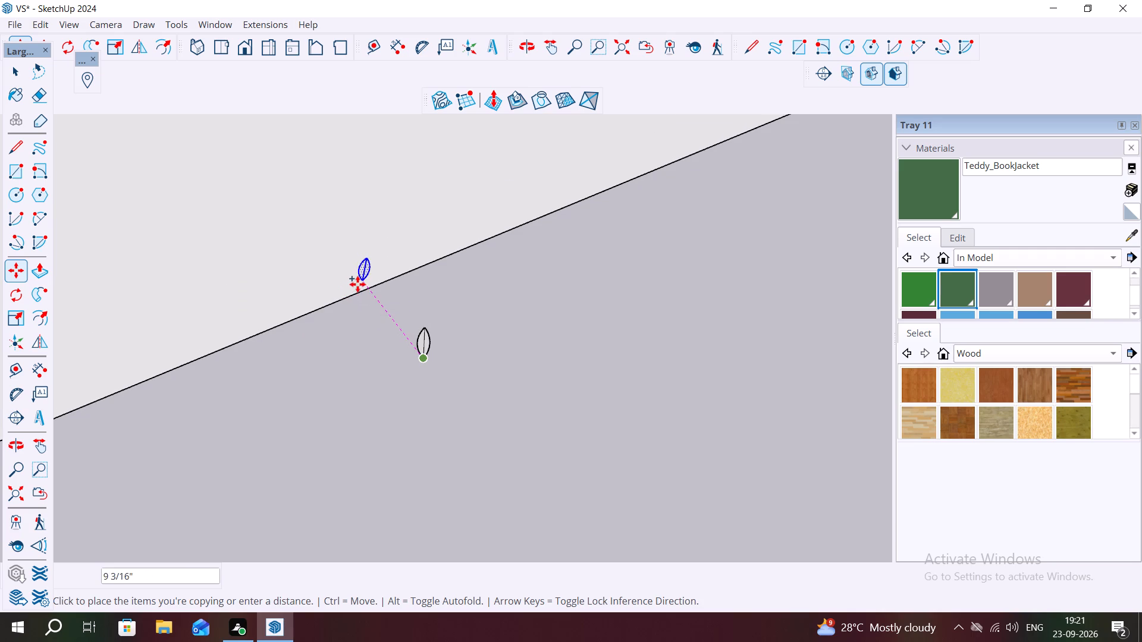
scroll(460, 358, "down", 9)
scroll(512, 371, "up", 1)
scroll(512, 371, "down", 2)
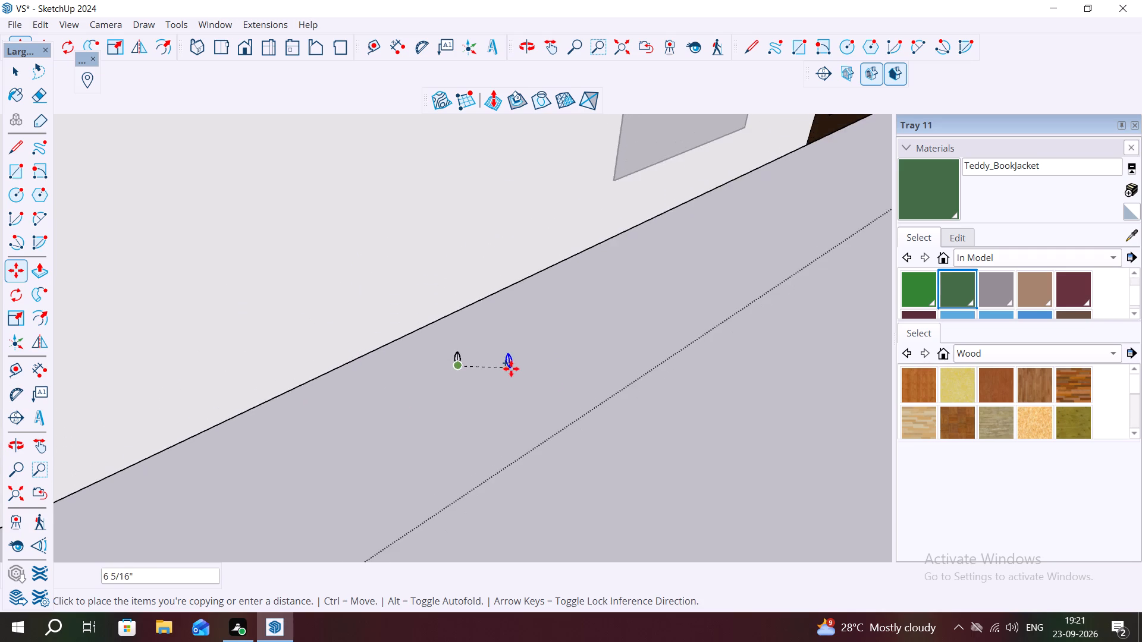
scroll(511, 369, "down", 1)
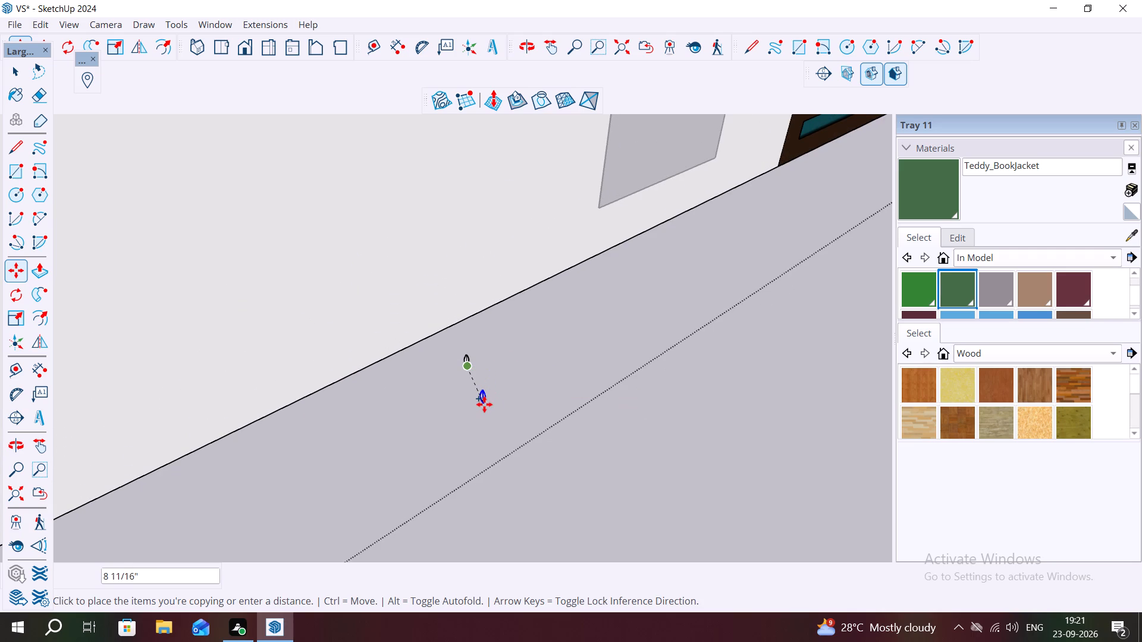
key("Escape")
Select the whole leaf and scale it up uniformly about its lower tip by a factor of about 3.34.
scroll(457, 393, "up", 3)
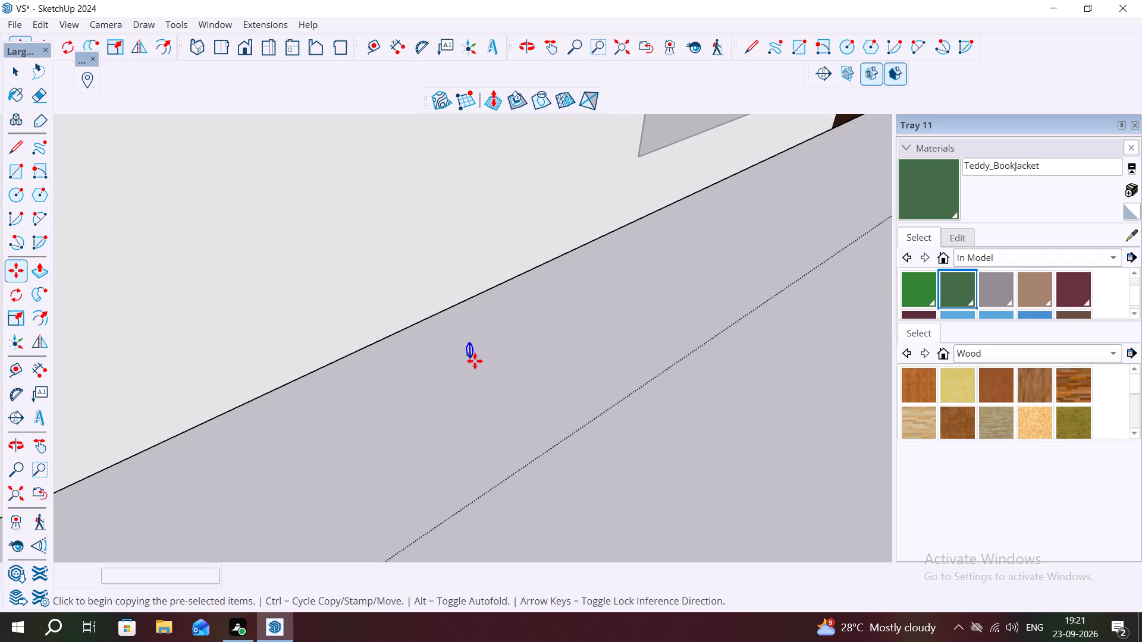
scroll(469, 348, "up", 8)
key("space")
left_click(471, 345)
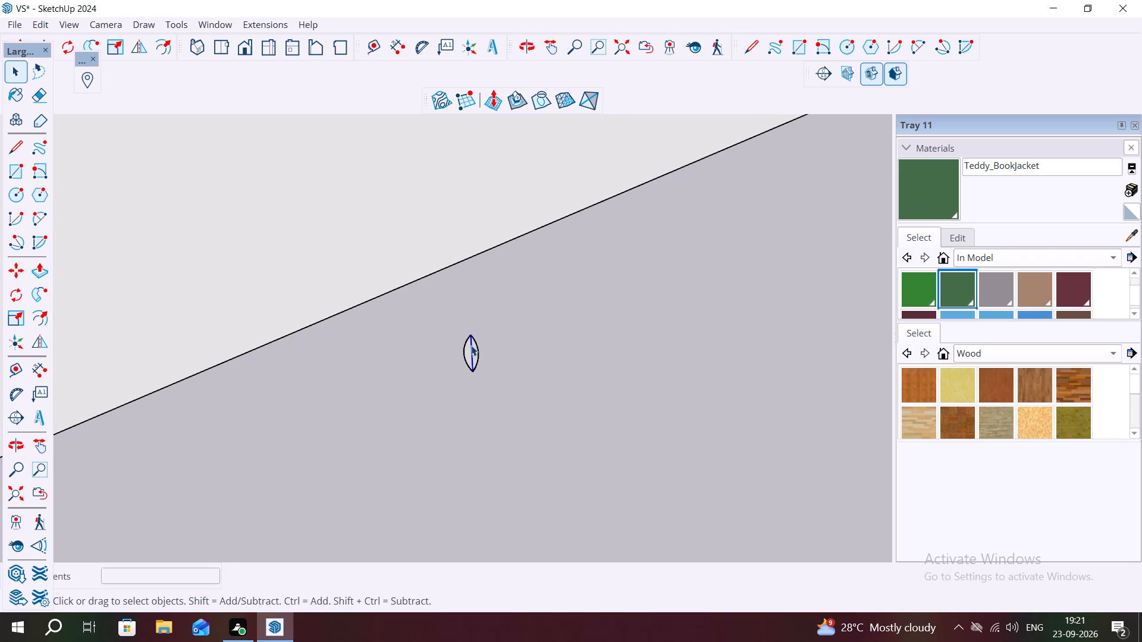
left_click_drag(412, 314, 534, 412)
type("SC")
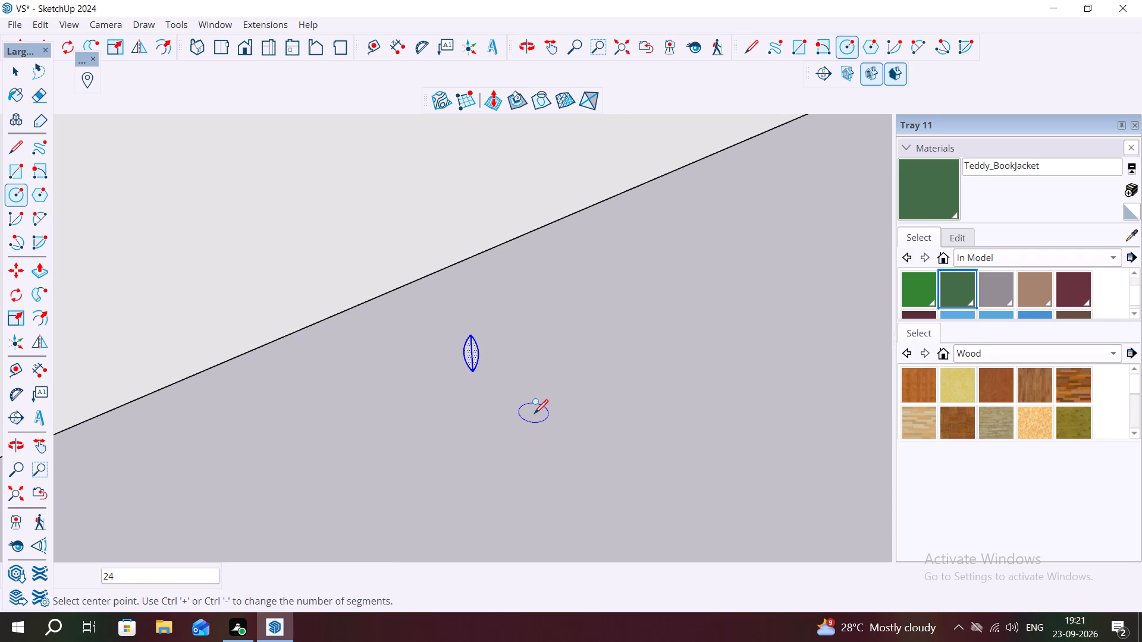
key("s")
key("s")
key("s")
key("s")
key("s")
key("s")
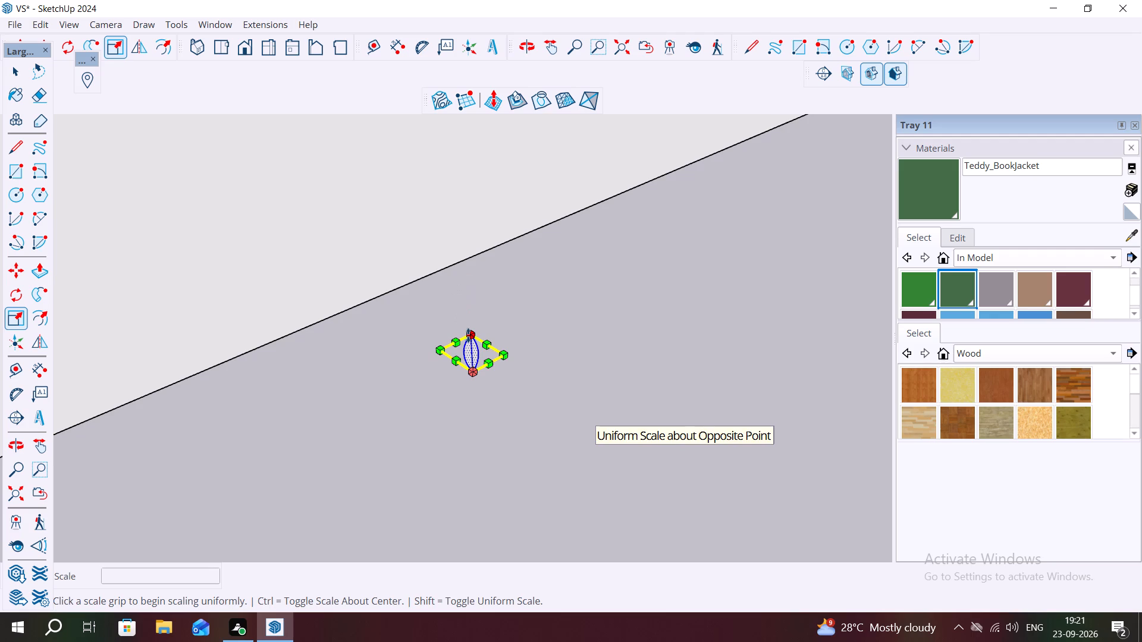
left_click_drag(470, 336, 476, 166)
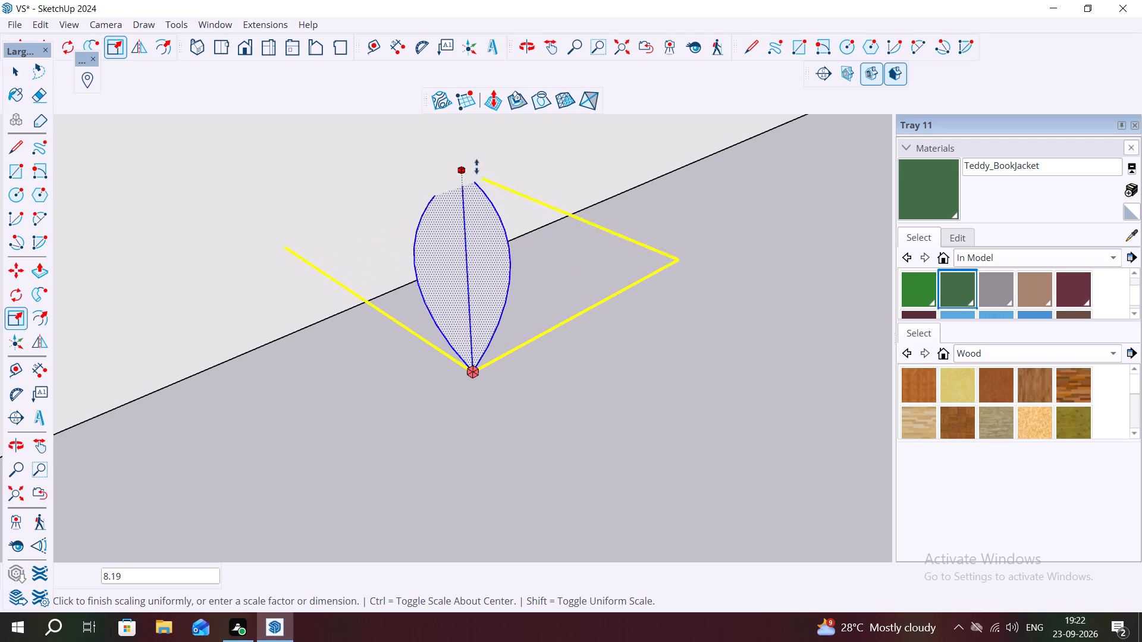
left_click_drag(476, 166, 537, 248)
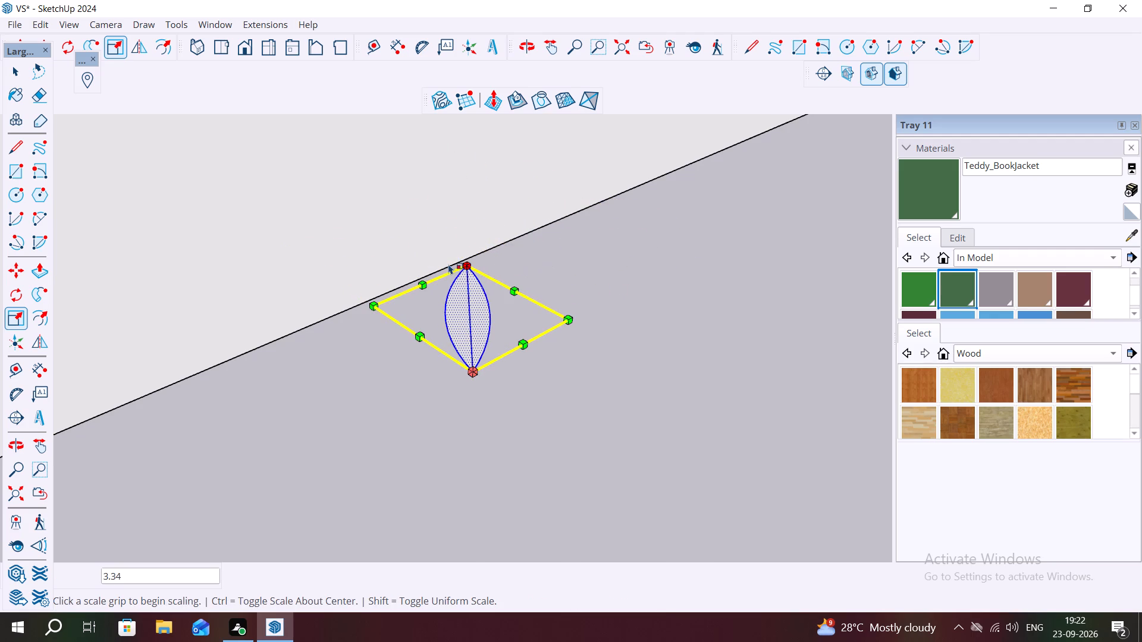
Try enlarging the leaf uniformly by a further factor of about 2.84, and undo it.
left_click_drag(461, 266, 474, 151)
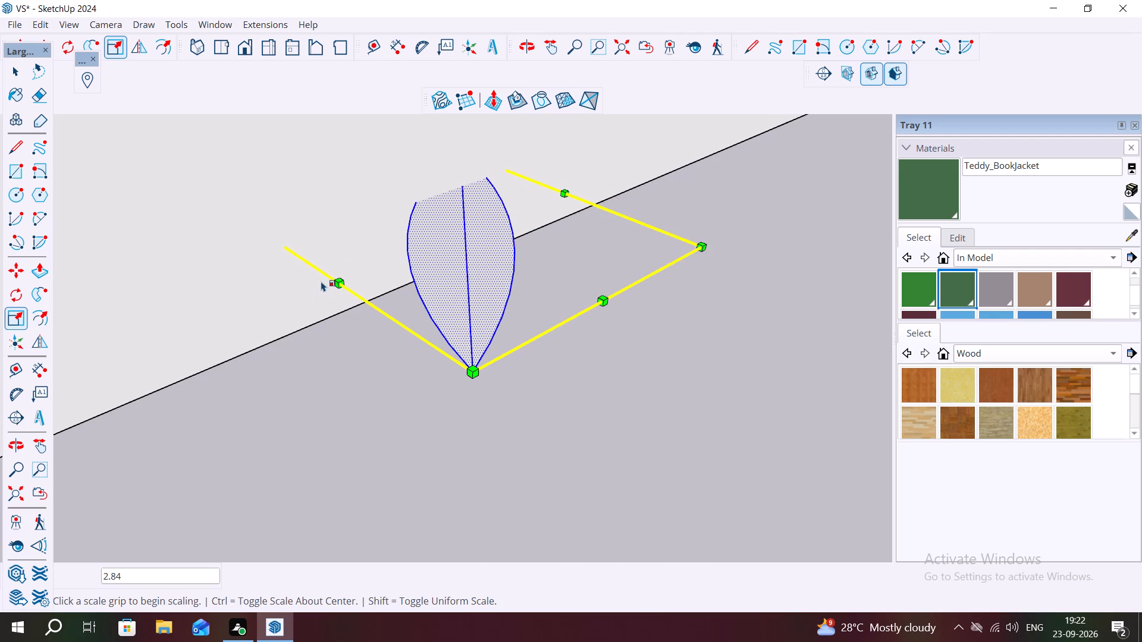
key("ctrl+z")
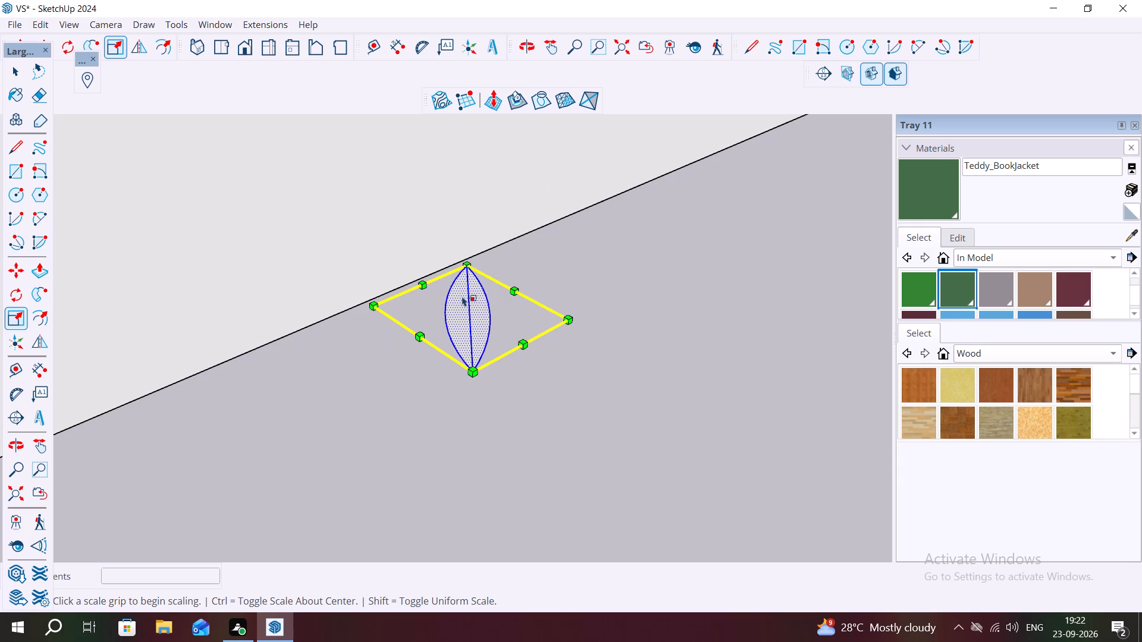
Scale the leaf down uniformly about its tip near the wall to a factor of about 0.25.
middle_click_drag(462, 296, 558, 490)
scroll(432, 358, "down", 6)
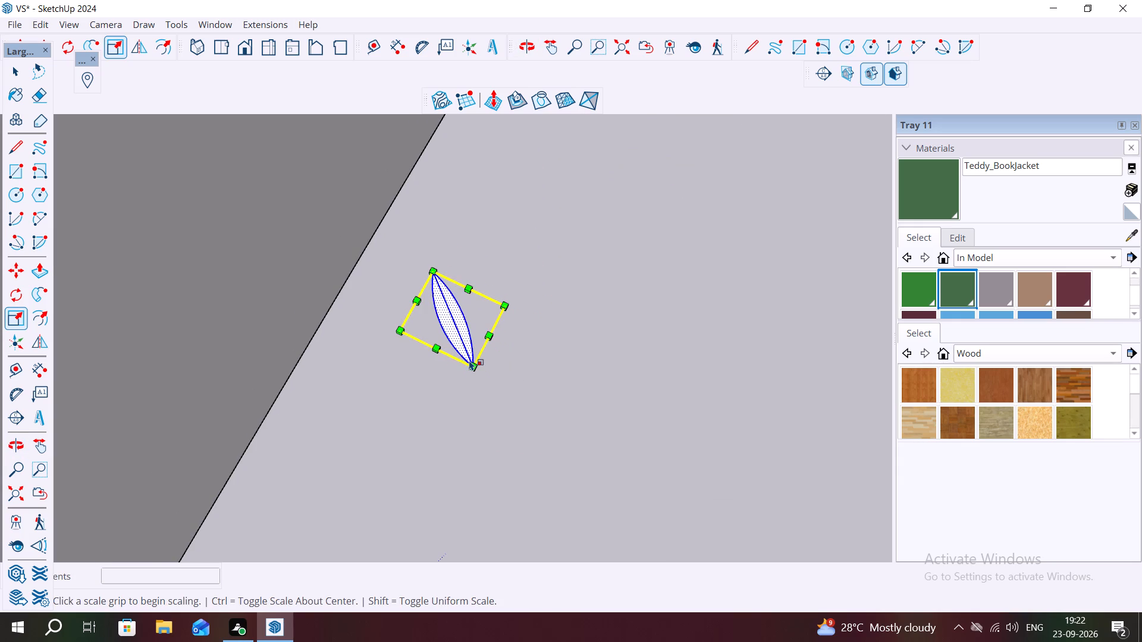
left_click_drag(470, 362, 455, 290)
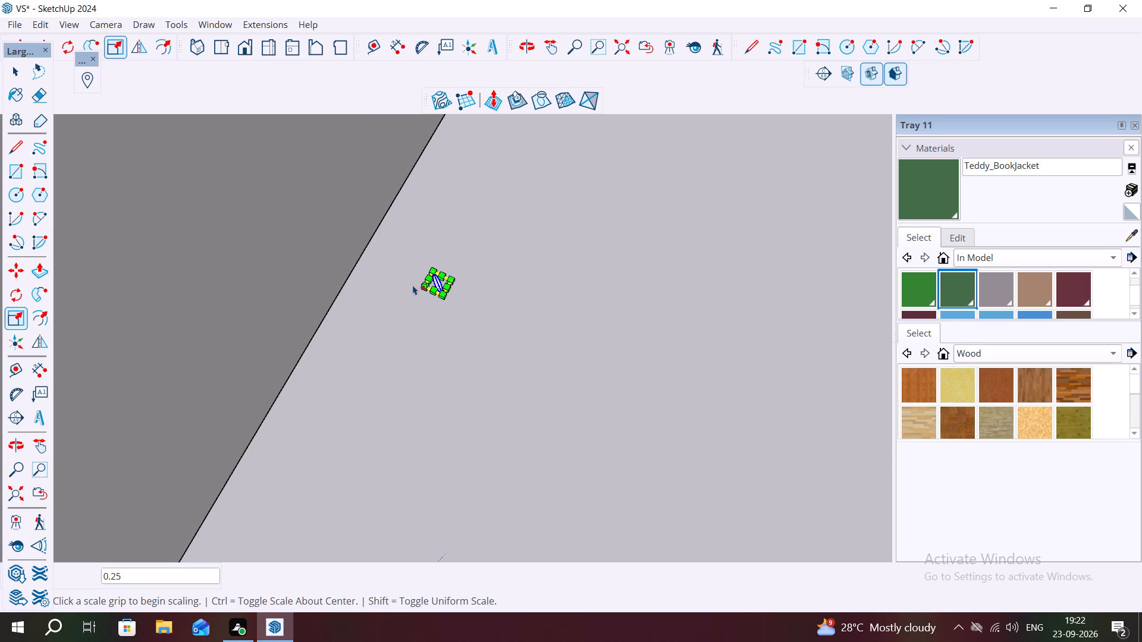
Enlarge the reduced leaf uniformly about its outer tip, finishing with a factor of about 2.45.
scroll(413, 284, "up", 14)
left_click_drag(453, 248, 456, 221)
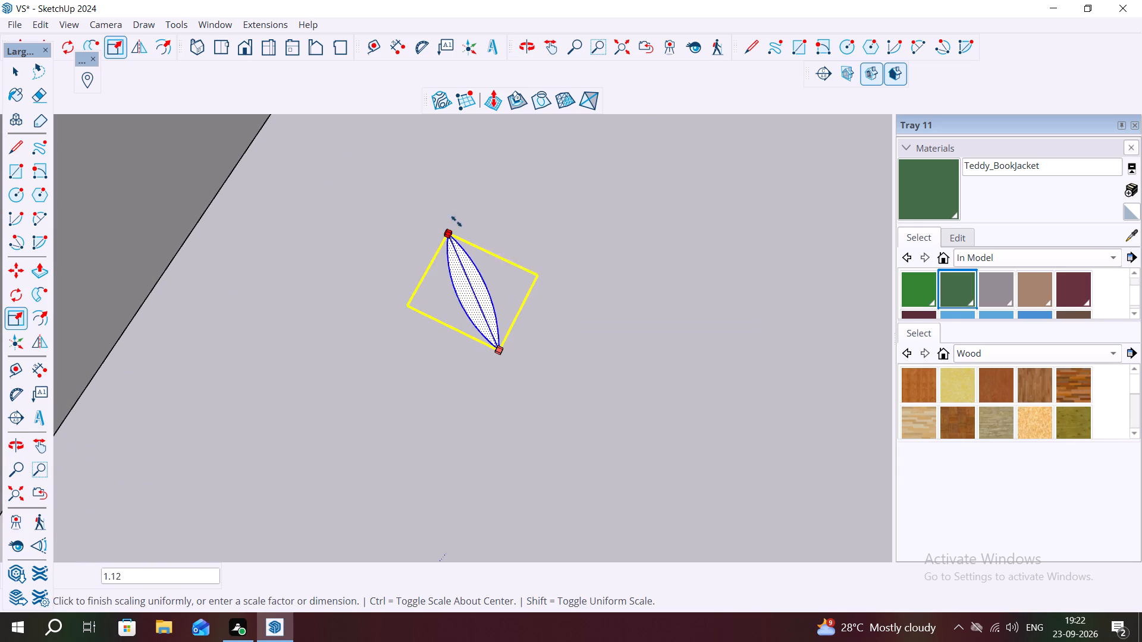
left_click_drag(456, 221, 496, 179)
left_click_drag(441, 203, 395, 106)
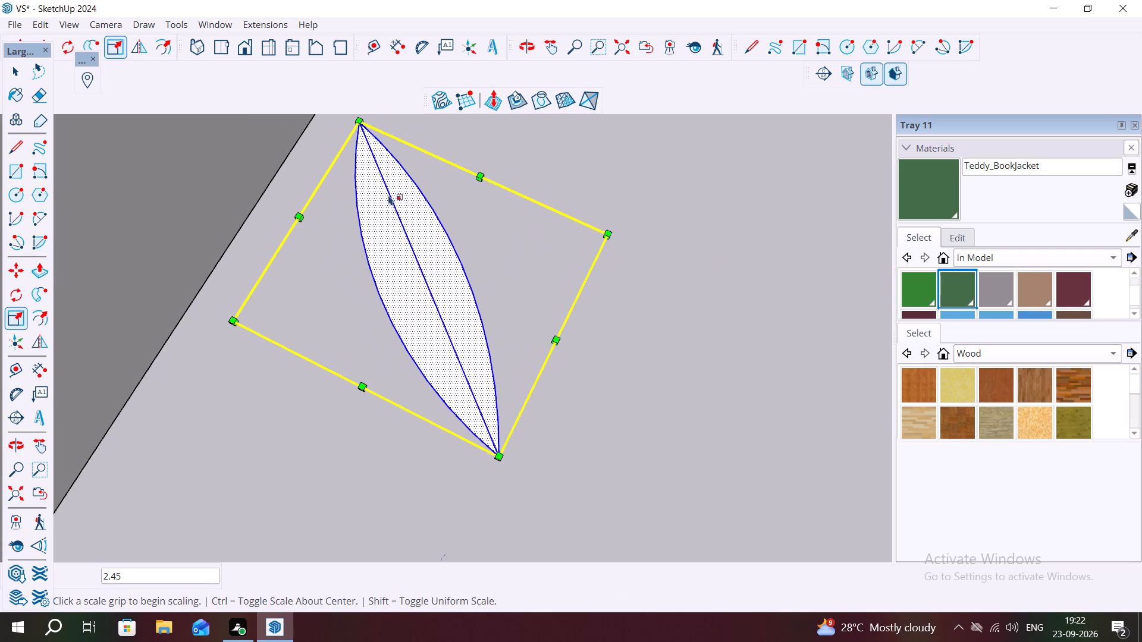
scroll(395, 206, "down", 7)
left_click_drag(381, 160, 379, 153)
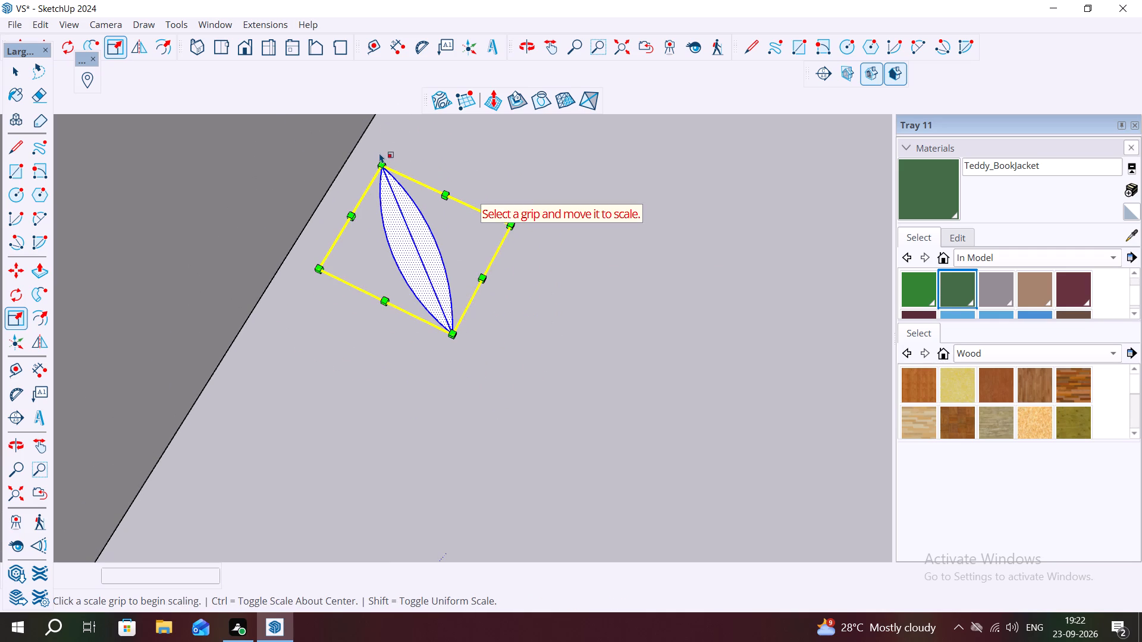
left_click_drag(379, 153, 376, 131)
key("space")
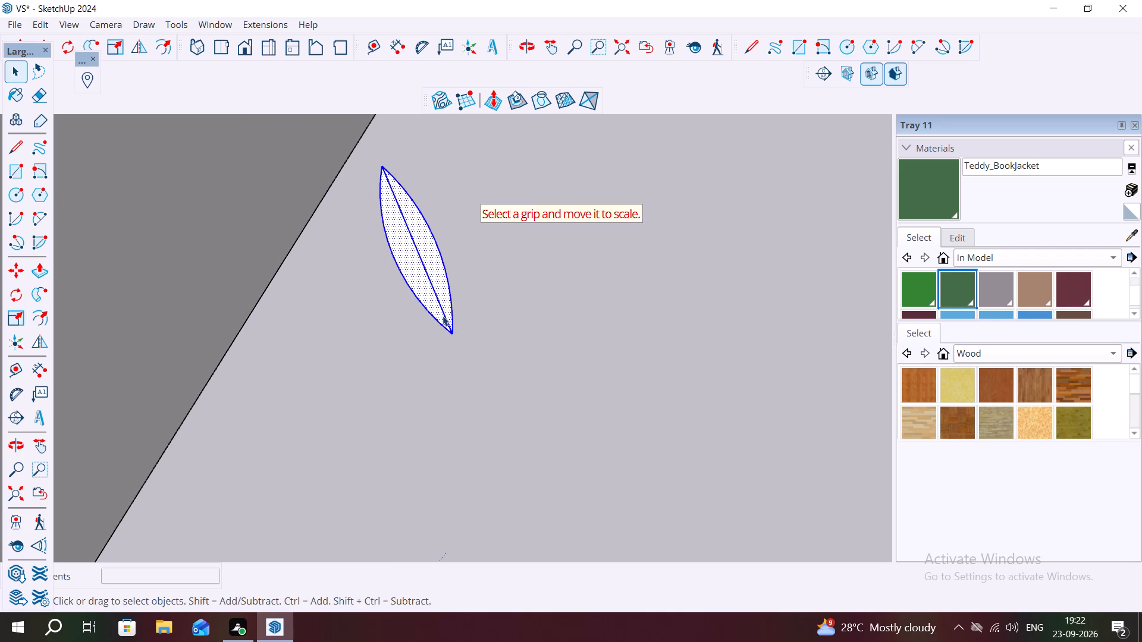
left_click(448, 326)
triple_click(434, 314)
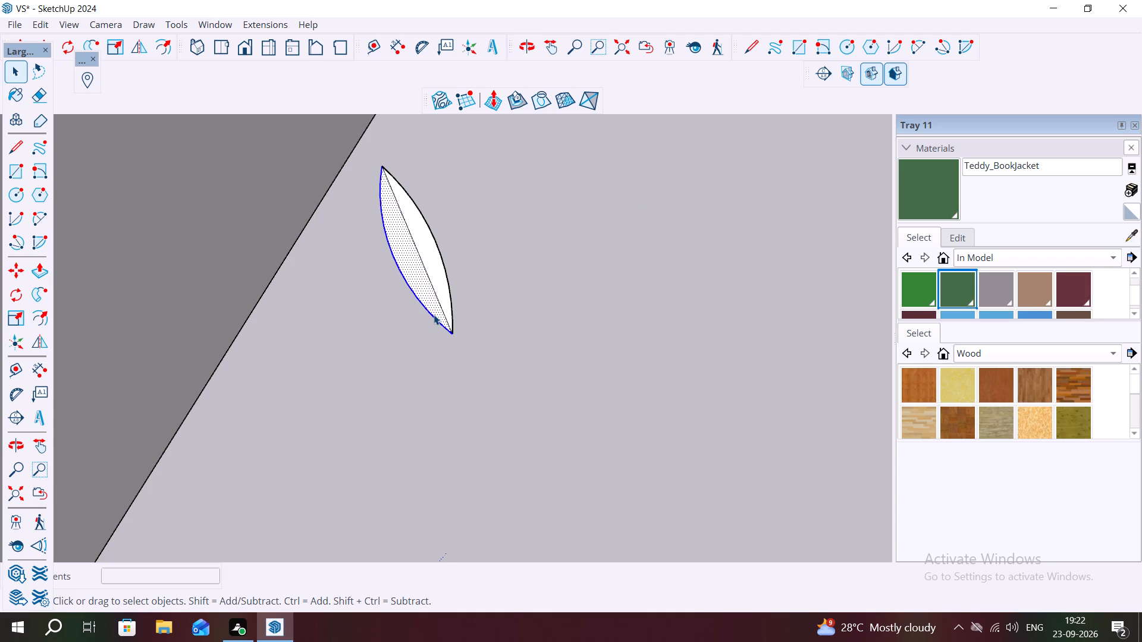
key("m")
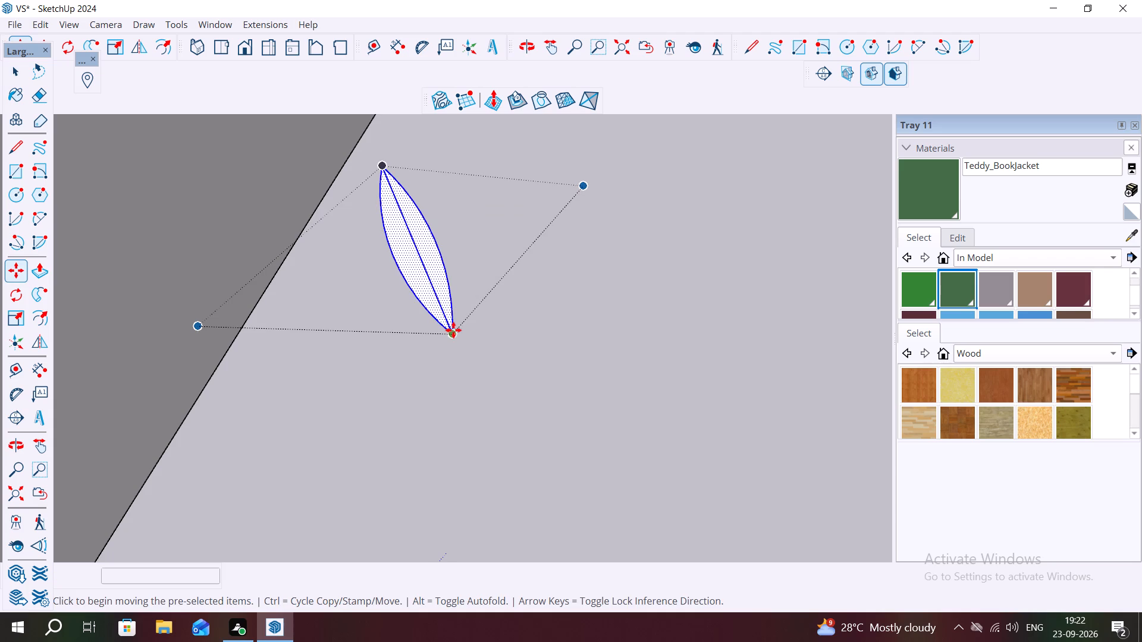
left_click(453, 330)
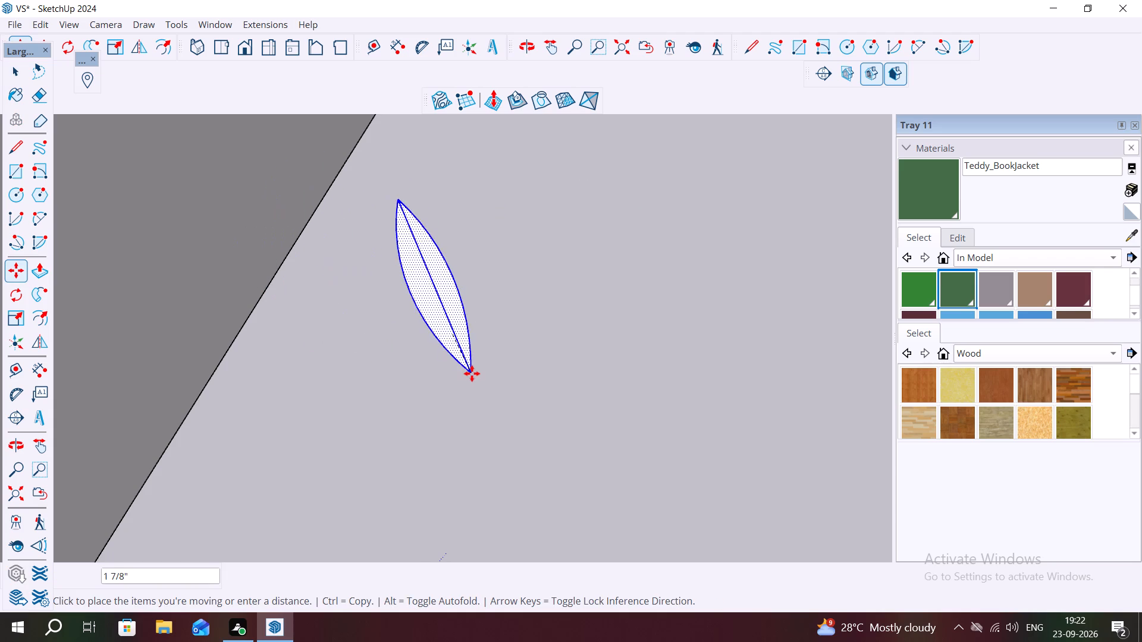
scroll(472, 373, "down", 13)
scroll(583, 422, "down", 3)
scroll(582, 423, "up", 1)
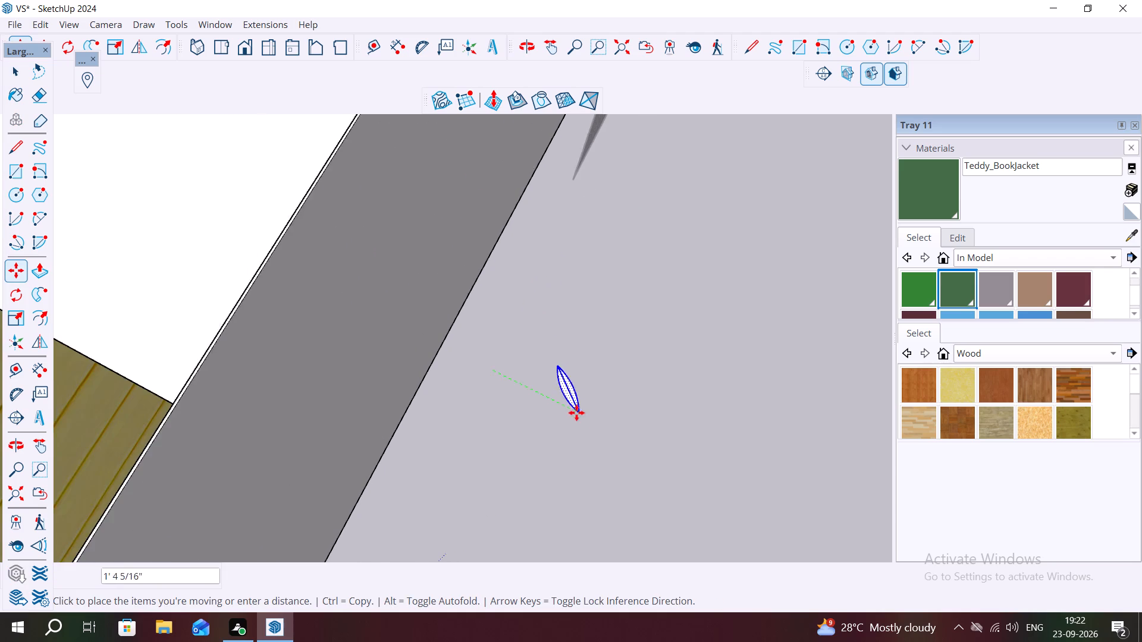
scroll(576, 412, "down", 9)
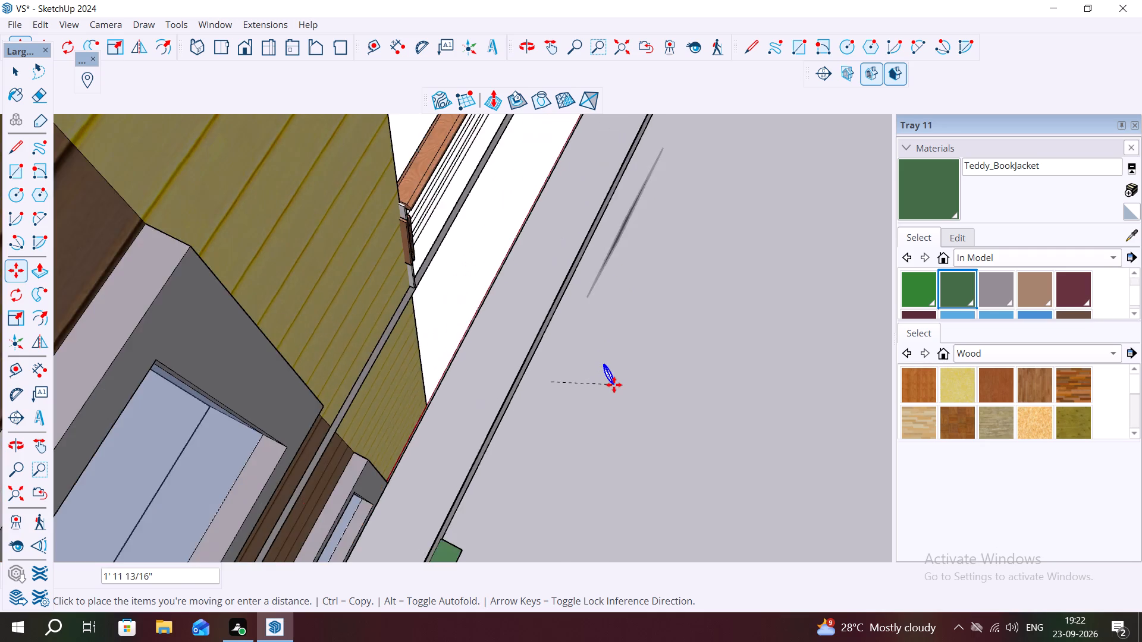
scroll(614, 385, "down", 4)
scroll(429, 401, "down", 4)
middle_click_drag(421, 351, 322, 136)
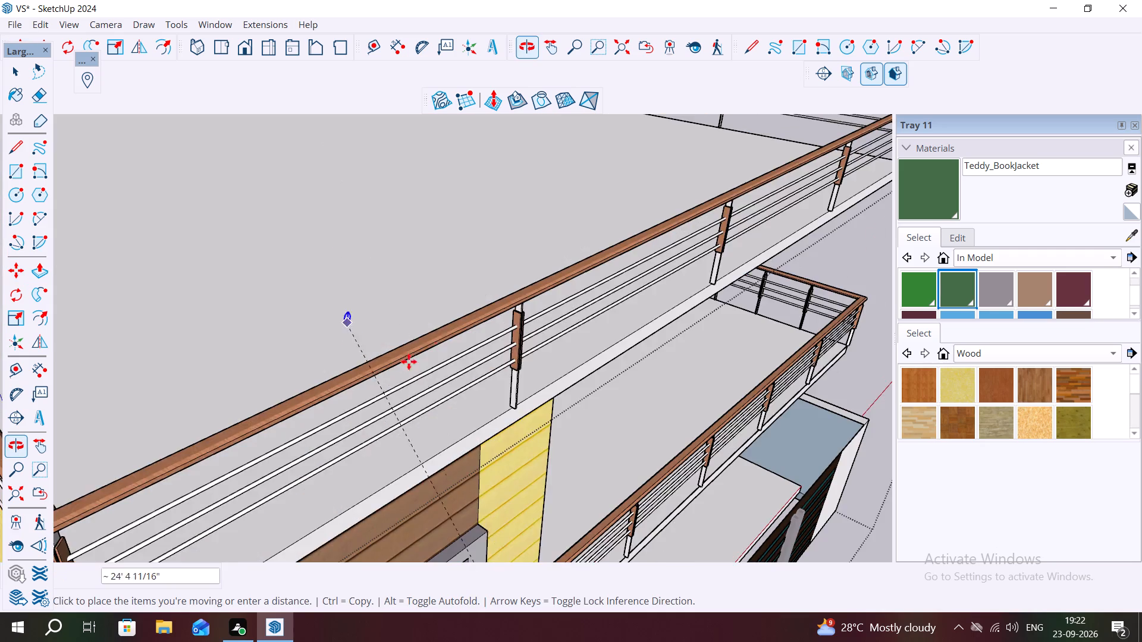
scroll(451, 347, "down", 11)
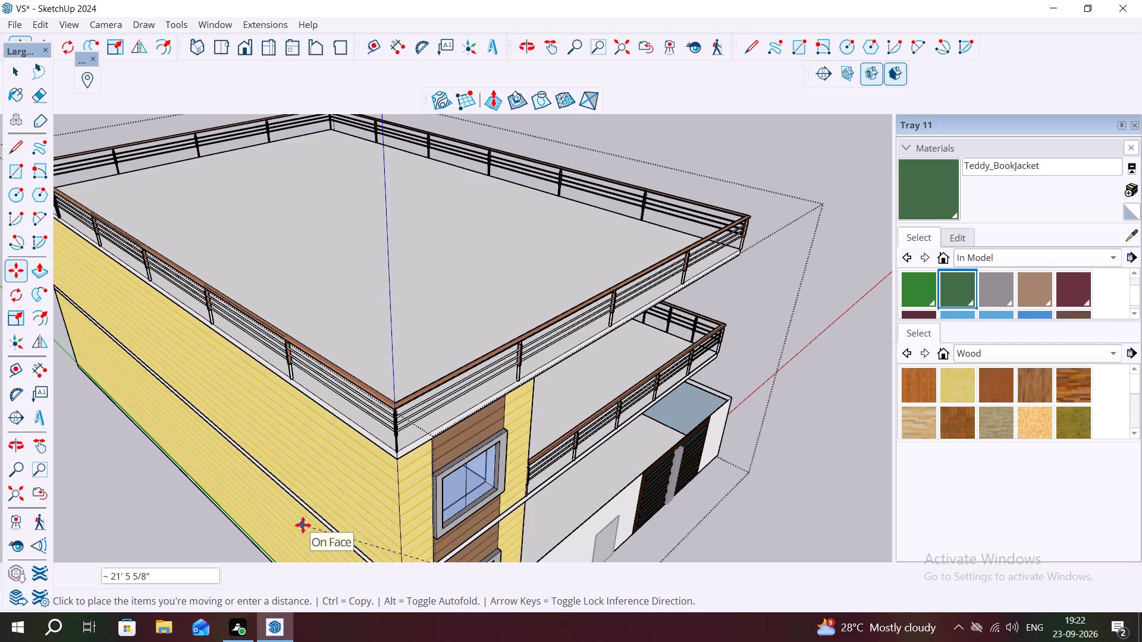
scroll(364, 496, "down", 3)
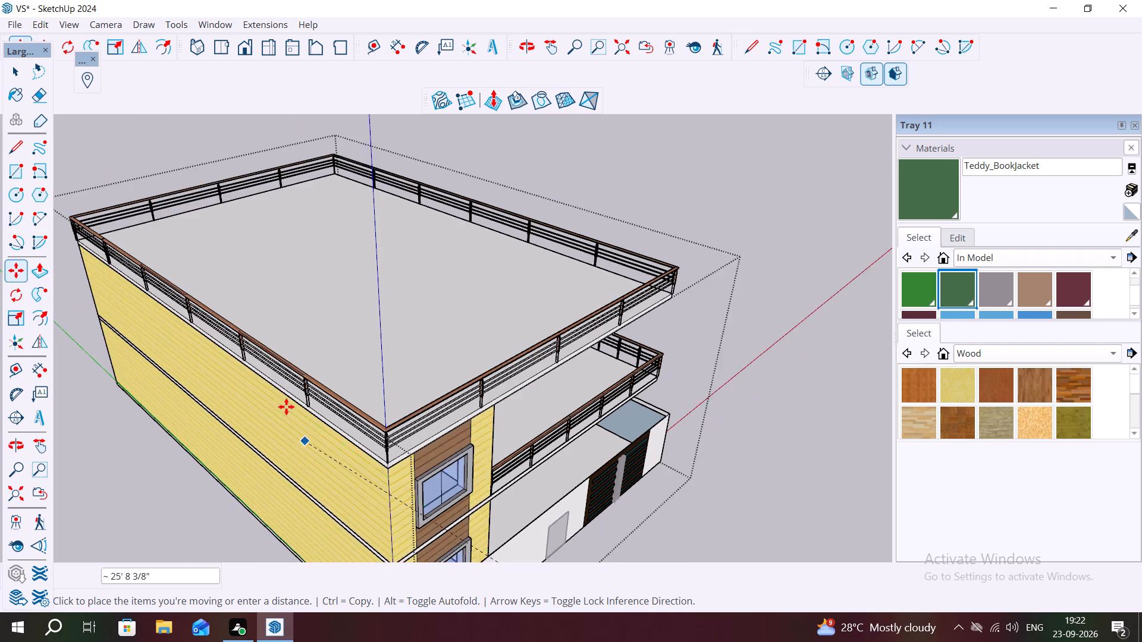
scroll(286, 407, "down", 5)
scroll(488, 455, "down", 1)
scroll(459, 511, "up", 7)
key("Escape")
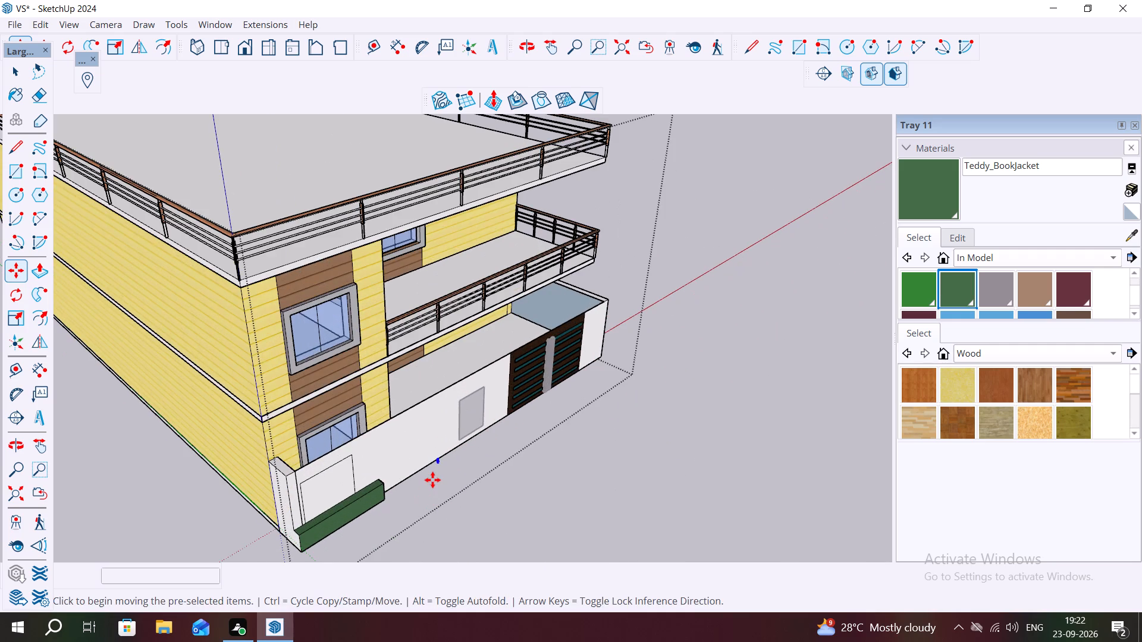
Delete the entire leaf, with its midrib and both arcs, from the grey surface beside the wall's base edge.
key("space")
scroll(423, 474, "up", 16)
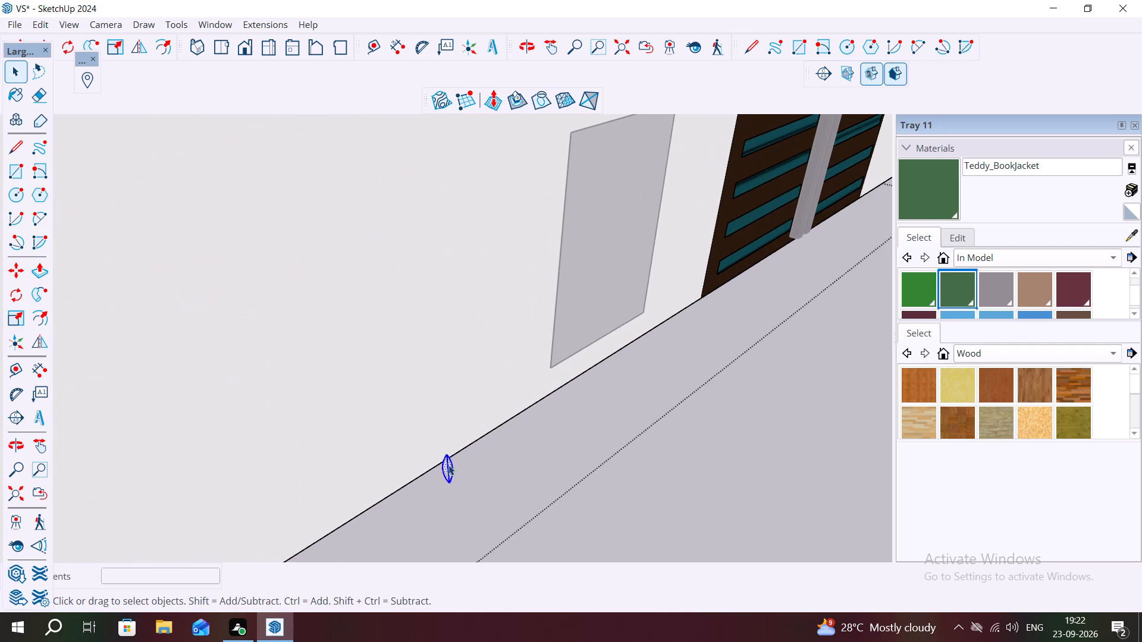
triple_click(448, 465)
left_click(448, 465)
key("Delete")
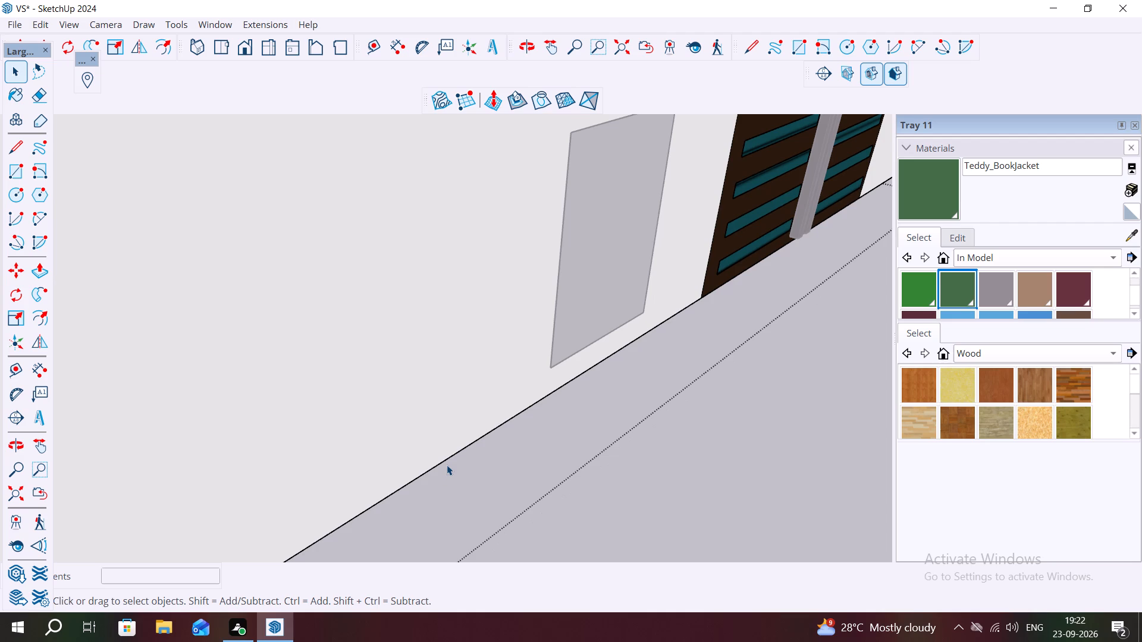
Draw a vertical line about 1' 7/16" tall on the white wall face, starting from its base edge, as the new midrib.
key("l")
scroll(395, 502, "up", 1)
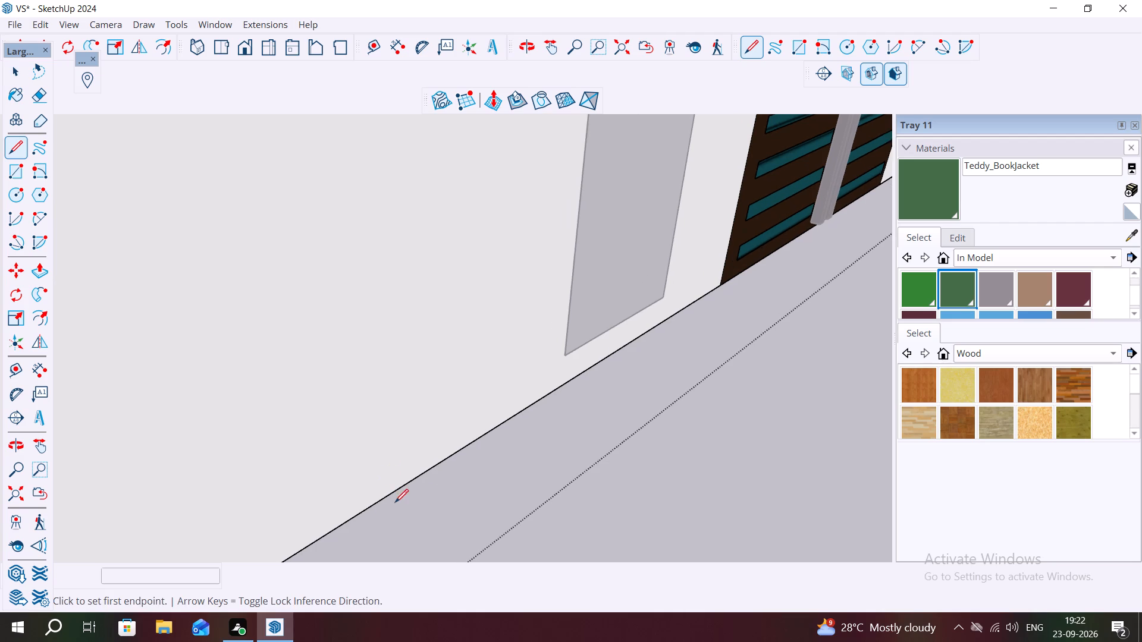
scroll(395, 502, "up", 1)
left_click(393, 492)
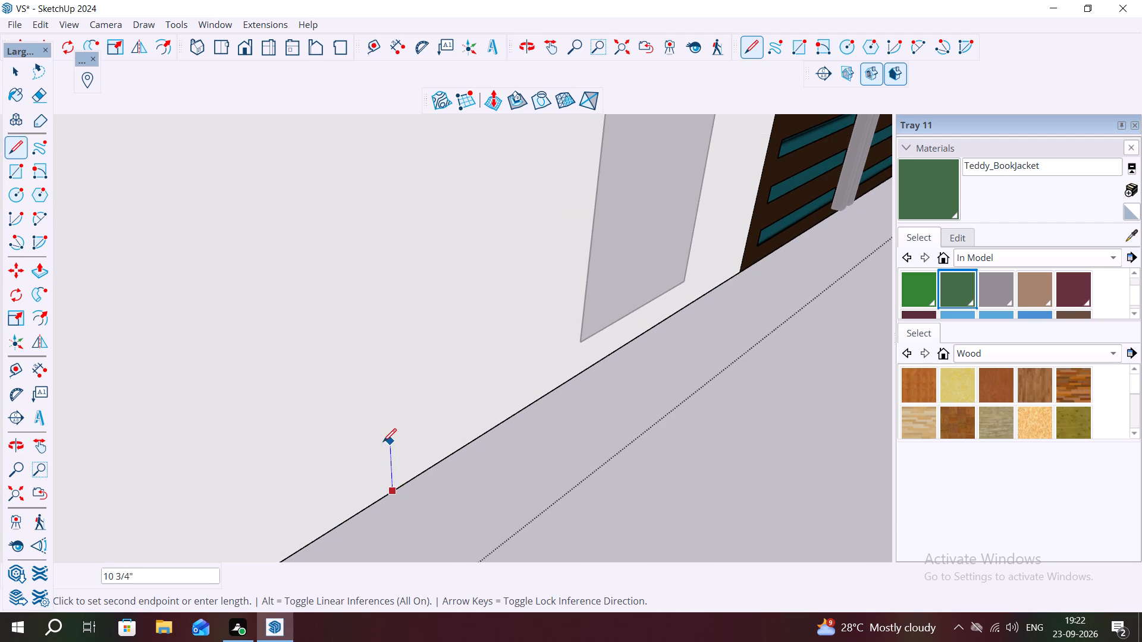
left_click(384, 433)
key("Escape")
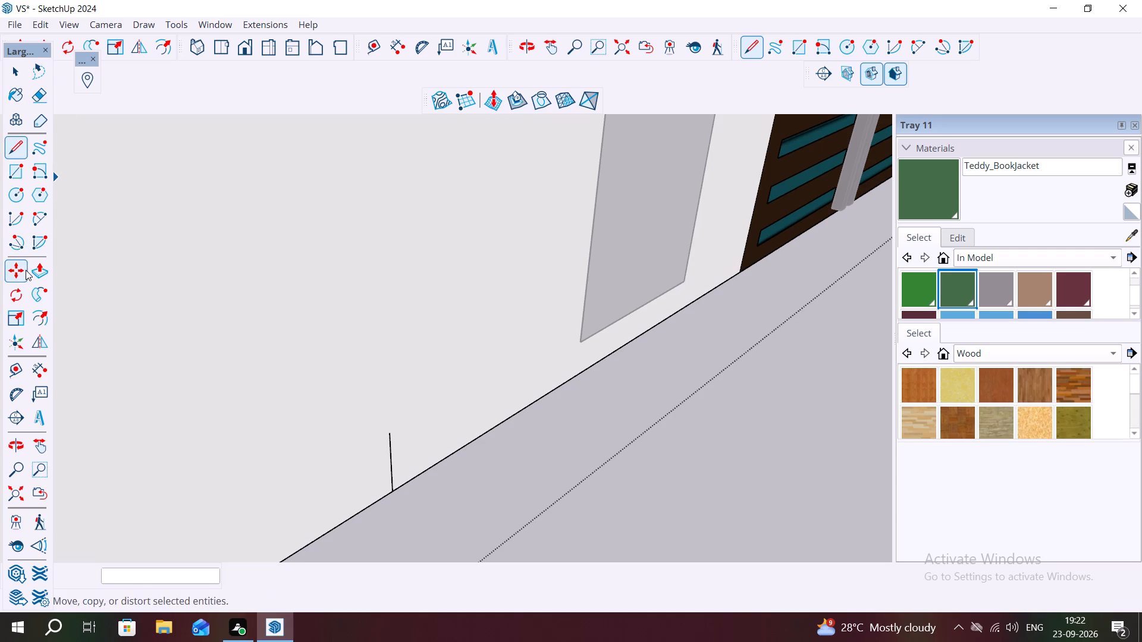
Draw a two-point arc between the vertical midrib's ends, bulging about 3 1/4" away from the gate, as the leaf's first side.
left_click(35, 211)
middle_click_drag(344, 423, 314, 245)
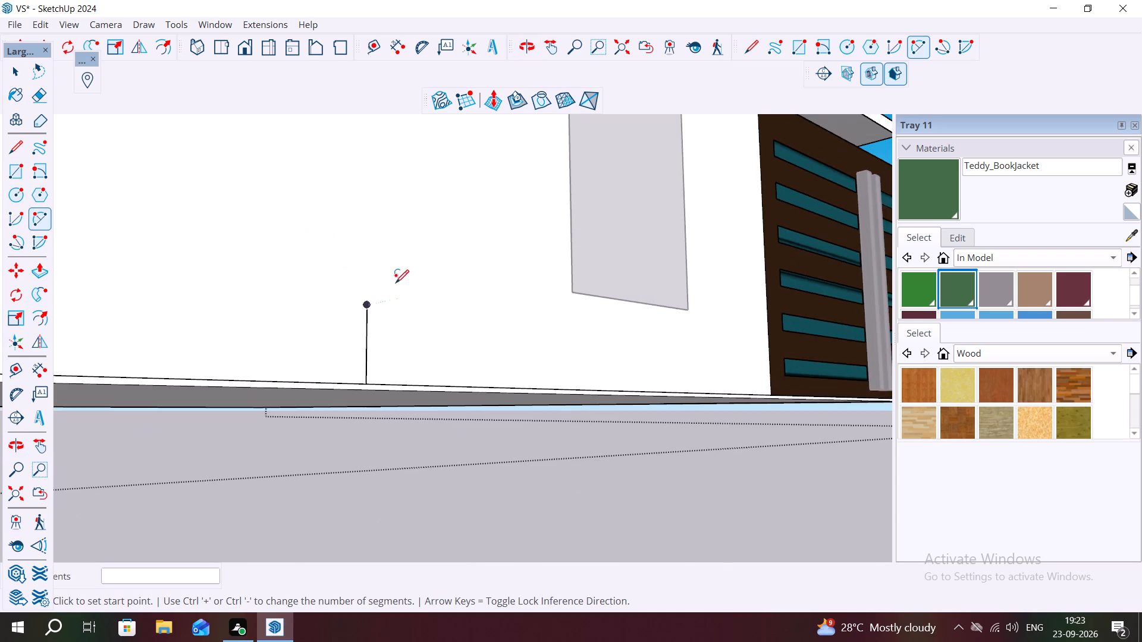
left_click(368, 307)
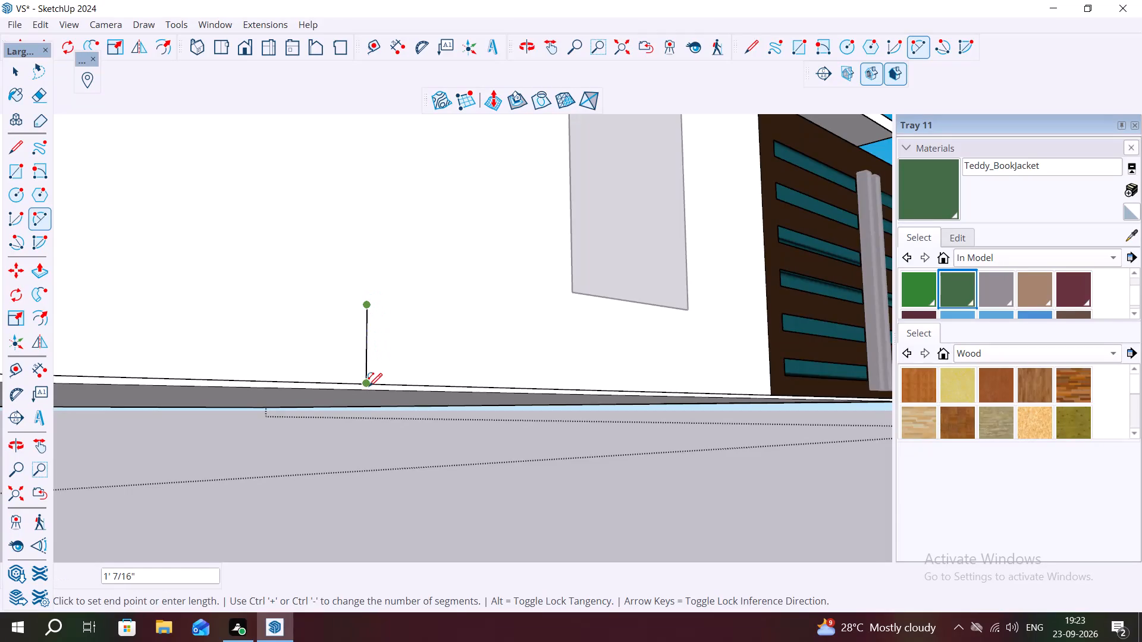
left_click(369, 385)
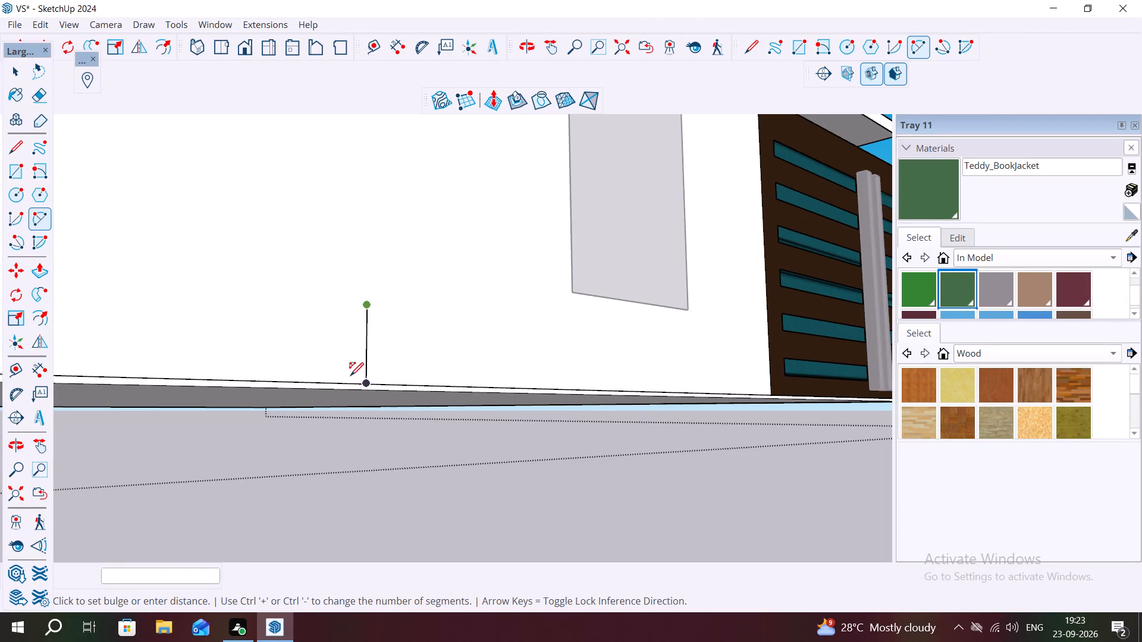
left_click(349, 373)
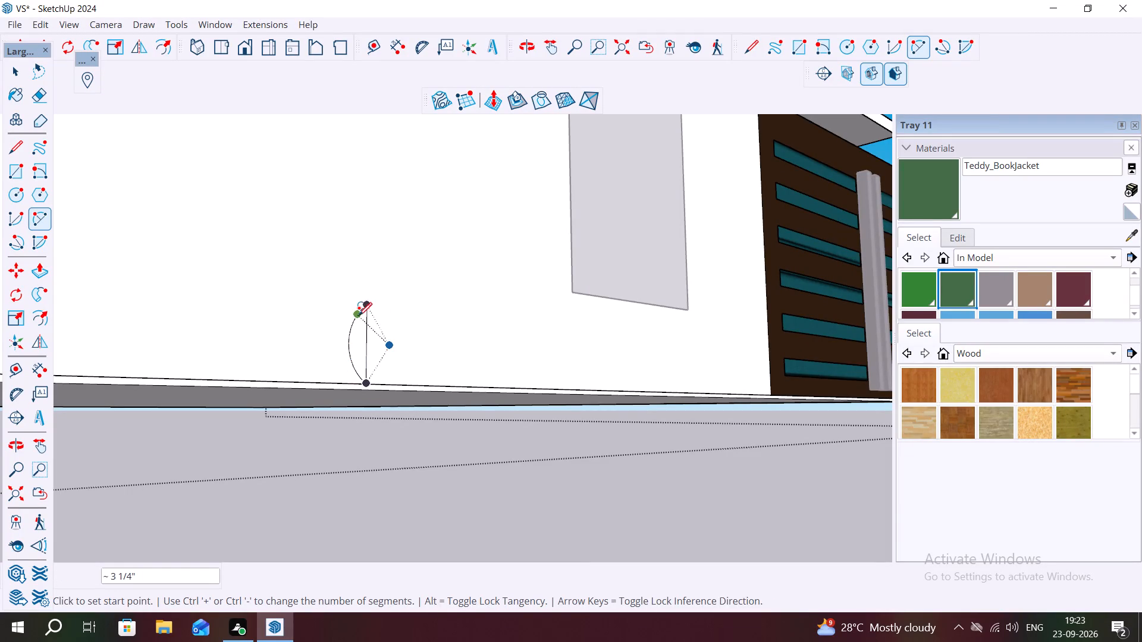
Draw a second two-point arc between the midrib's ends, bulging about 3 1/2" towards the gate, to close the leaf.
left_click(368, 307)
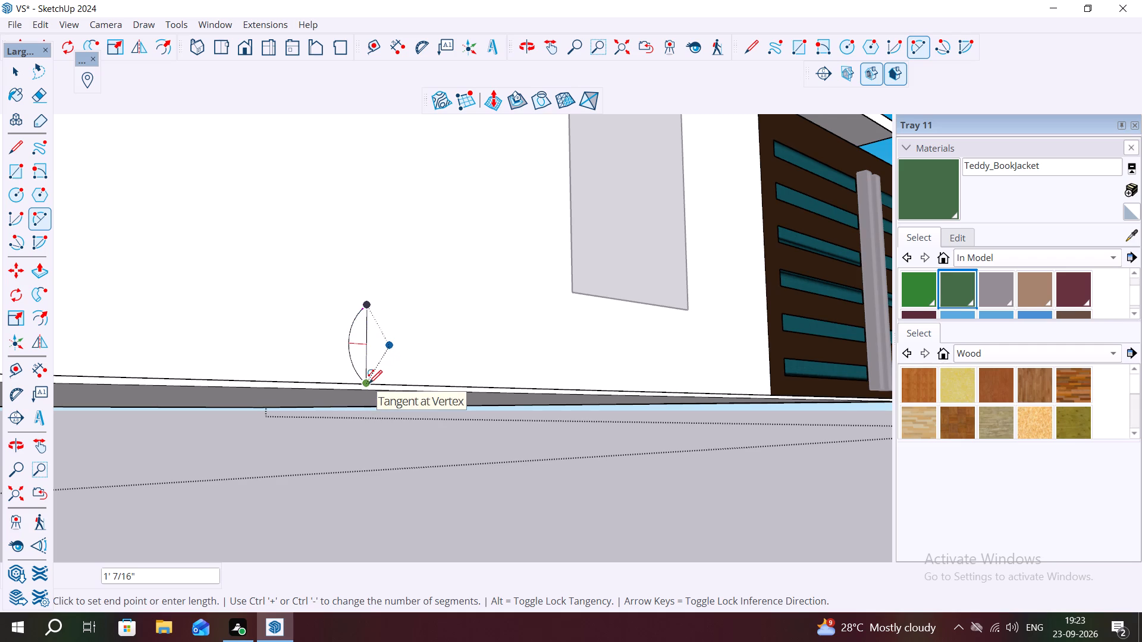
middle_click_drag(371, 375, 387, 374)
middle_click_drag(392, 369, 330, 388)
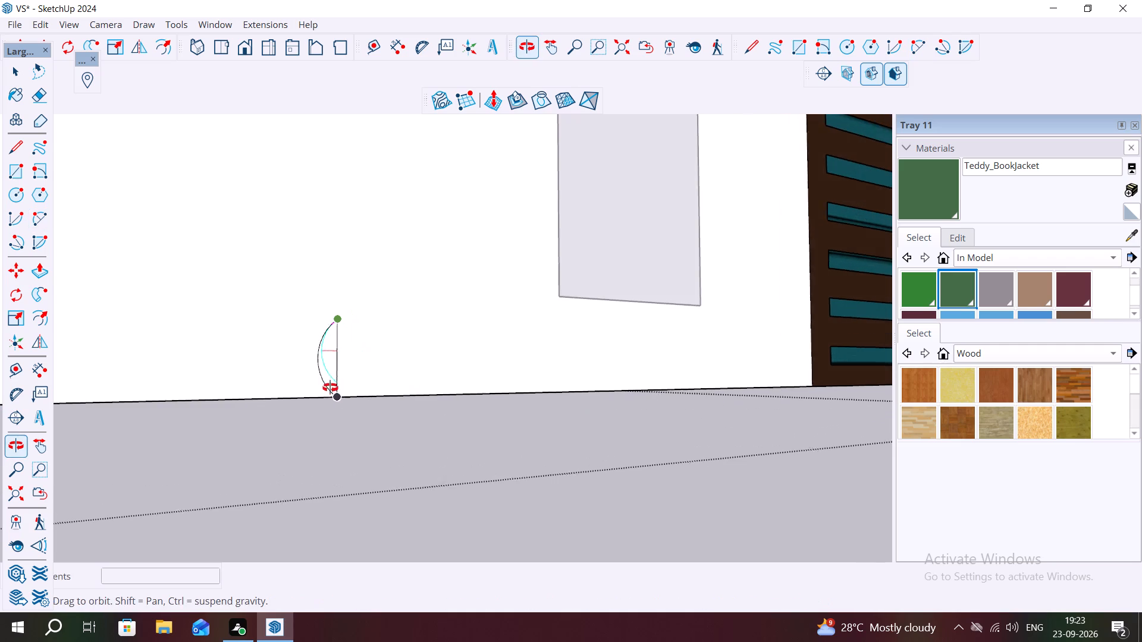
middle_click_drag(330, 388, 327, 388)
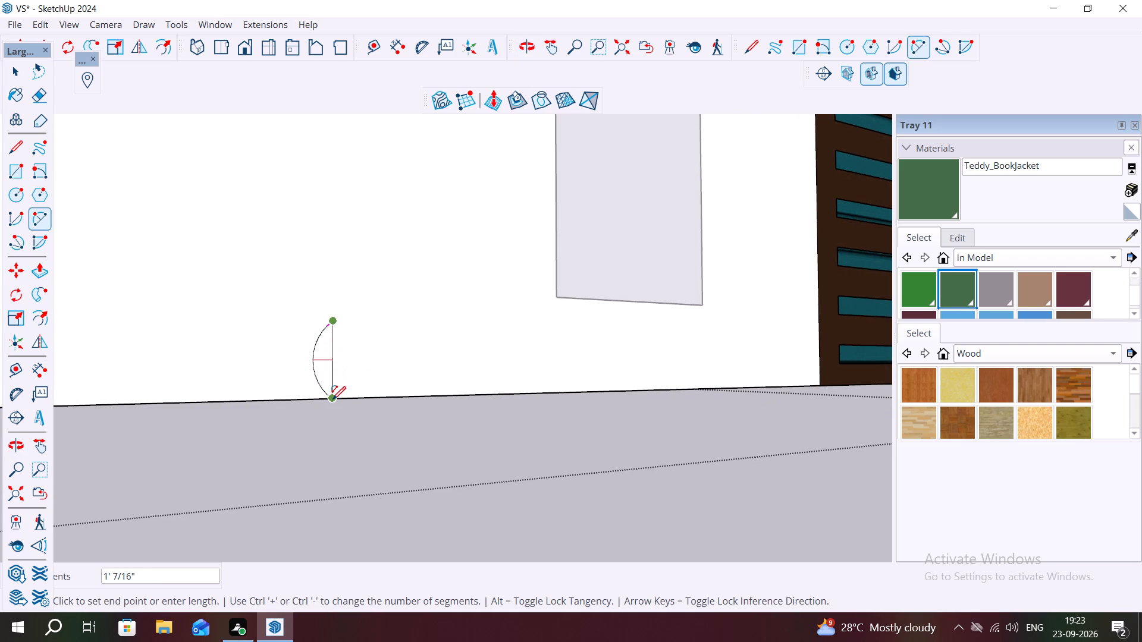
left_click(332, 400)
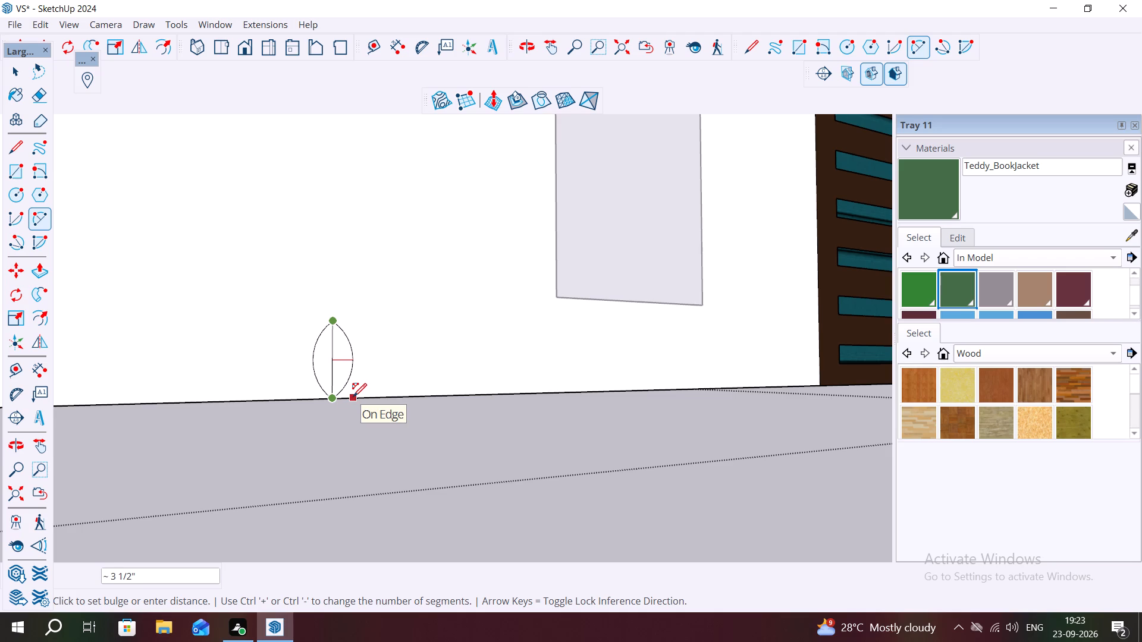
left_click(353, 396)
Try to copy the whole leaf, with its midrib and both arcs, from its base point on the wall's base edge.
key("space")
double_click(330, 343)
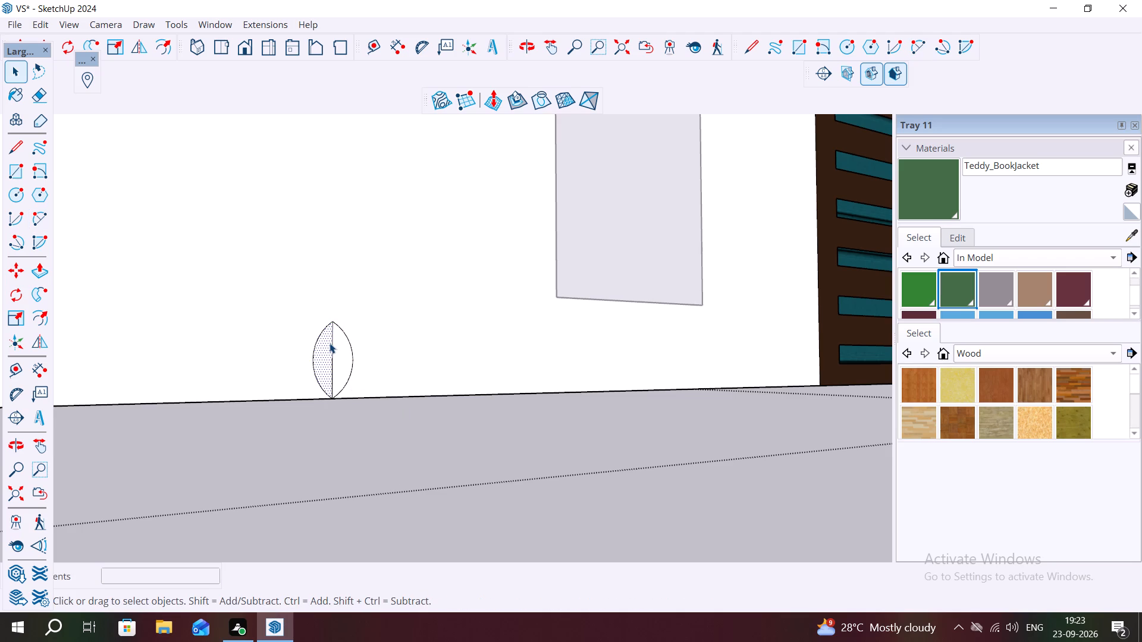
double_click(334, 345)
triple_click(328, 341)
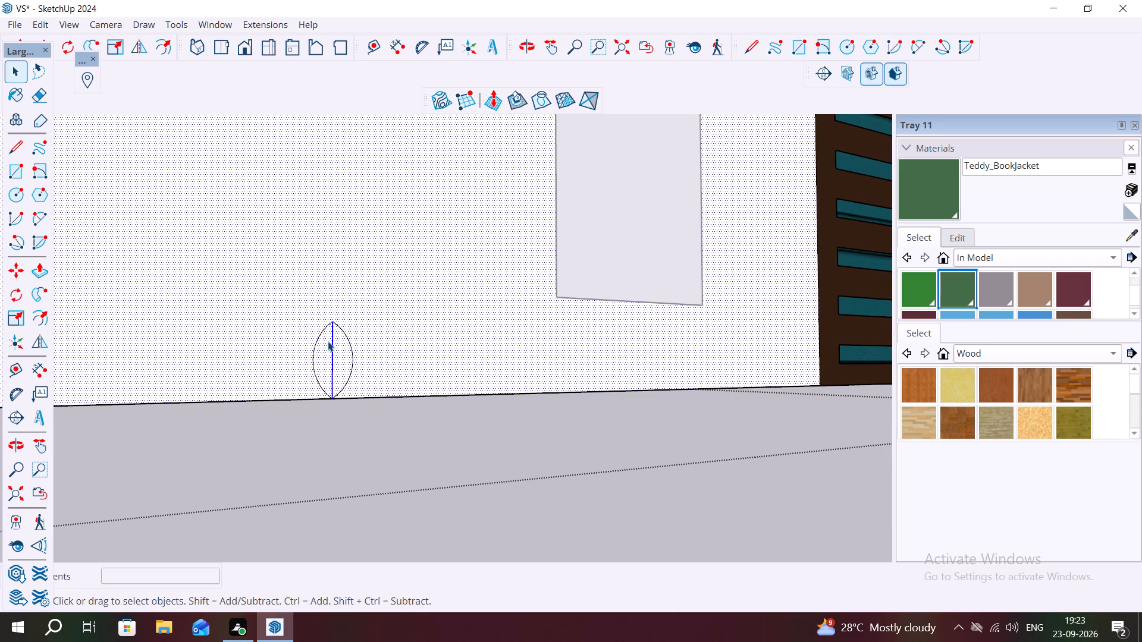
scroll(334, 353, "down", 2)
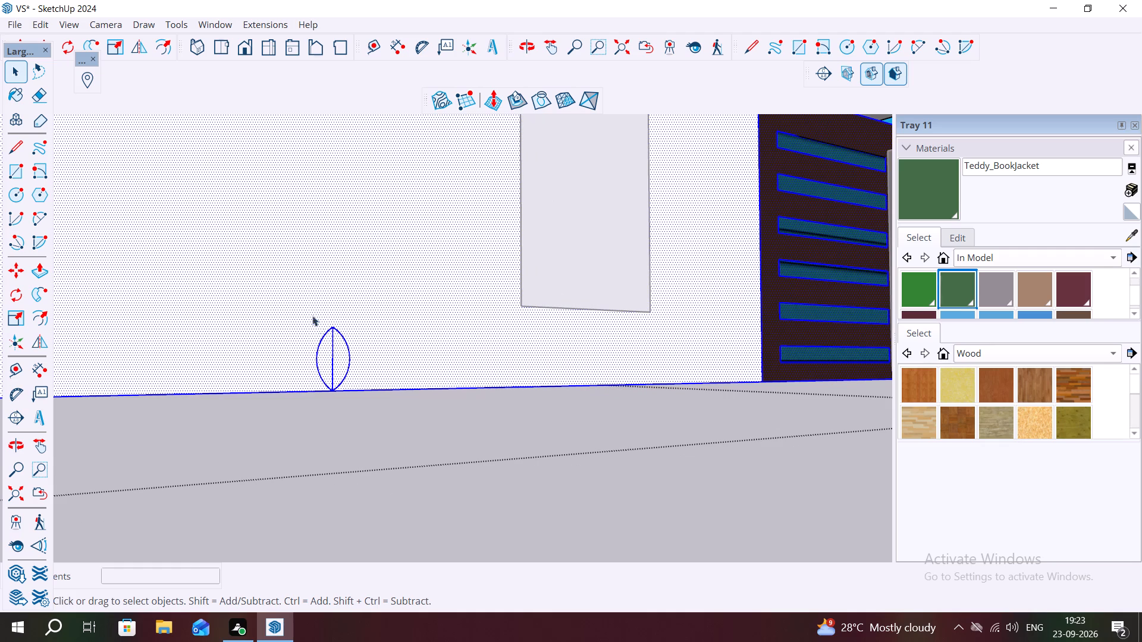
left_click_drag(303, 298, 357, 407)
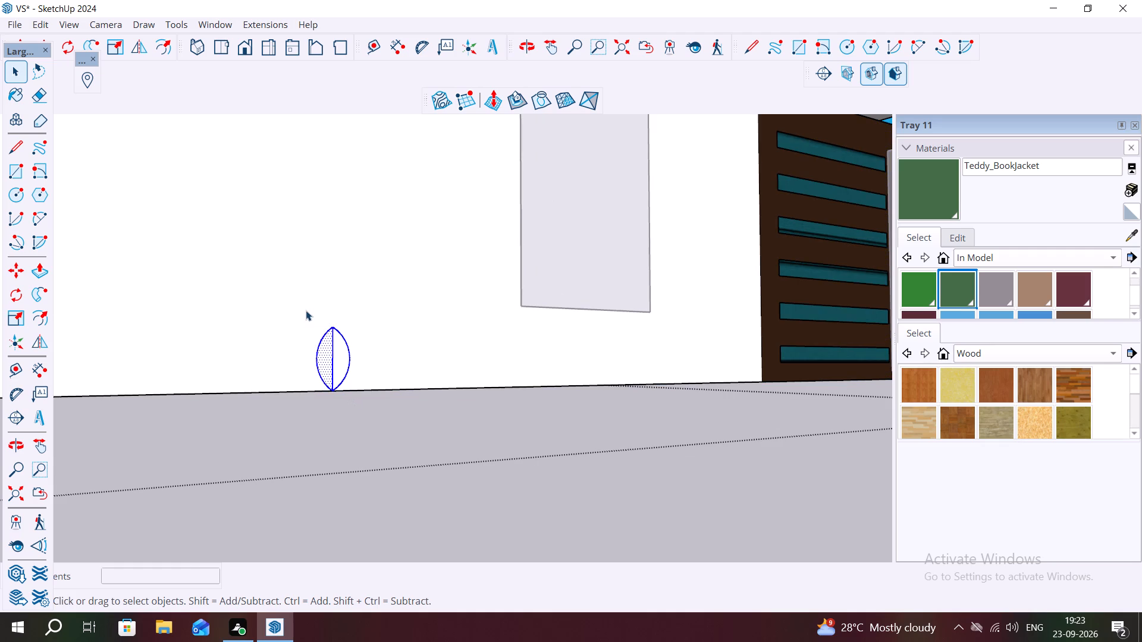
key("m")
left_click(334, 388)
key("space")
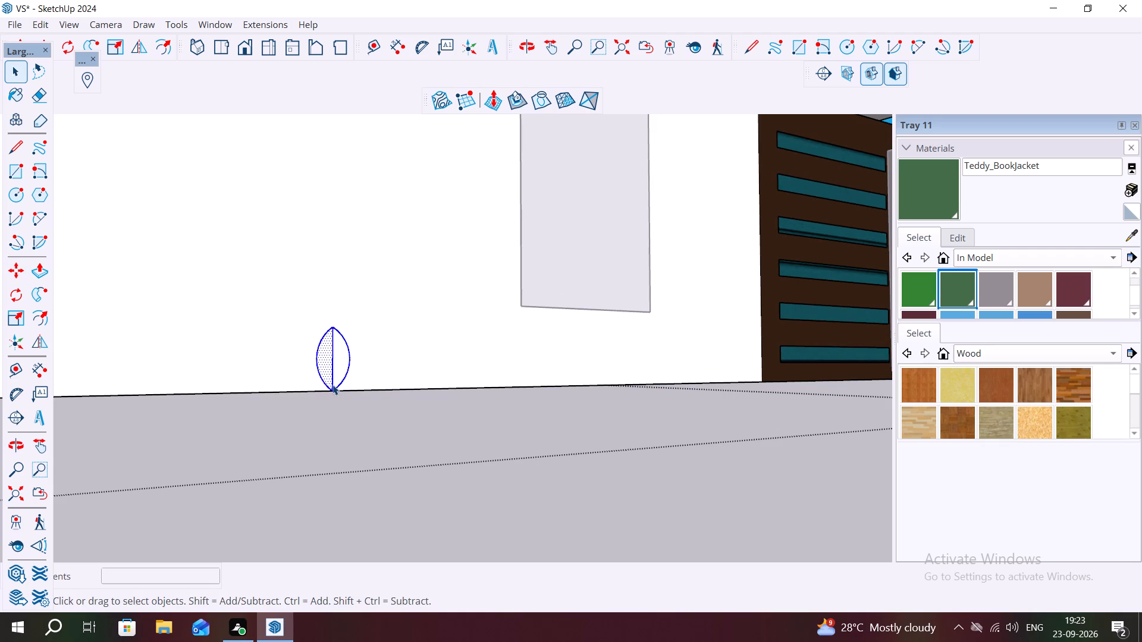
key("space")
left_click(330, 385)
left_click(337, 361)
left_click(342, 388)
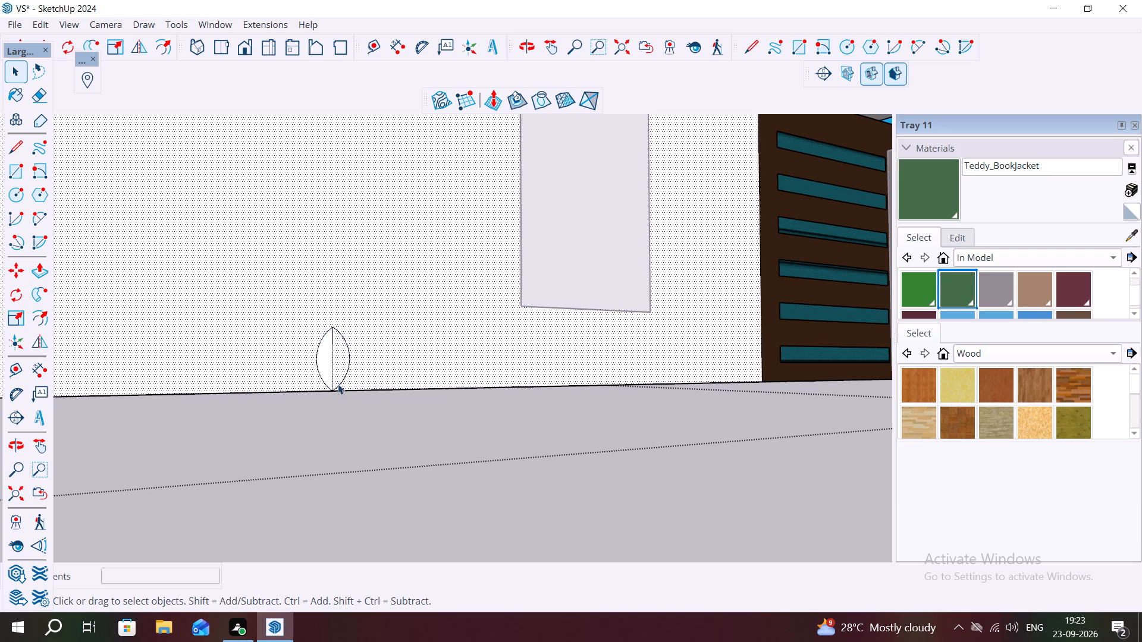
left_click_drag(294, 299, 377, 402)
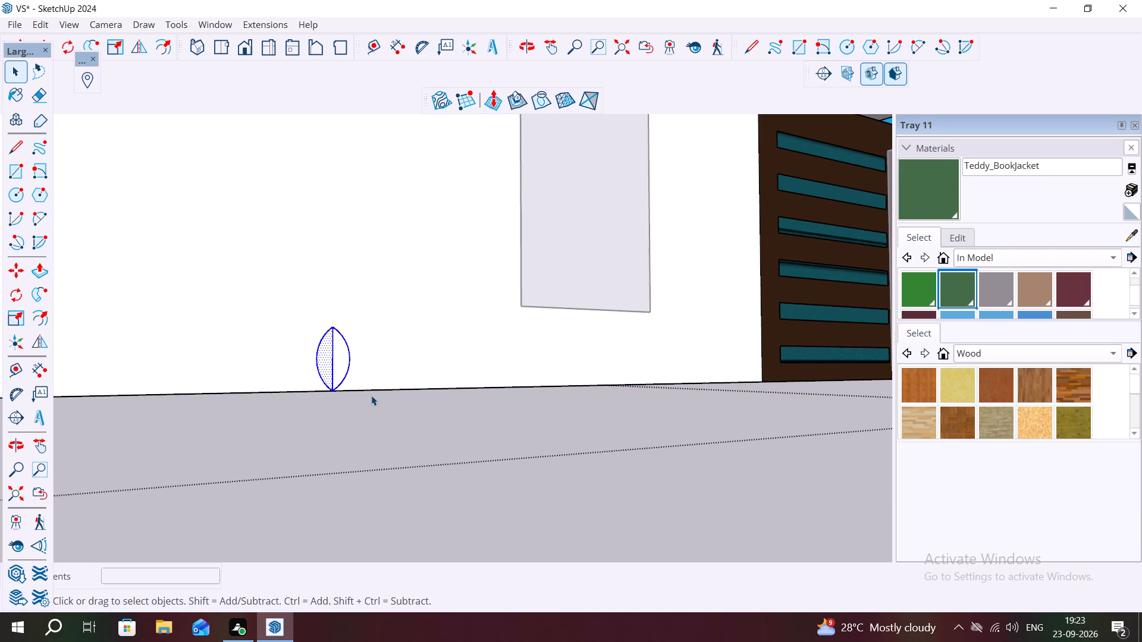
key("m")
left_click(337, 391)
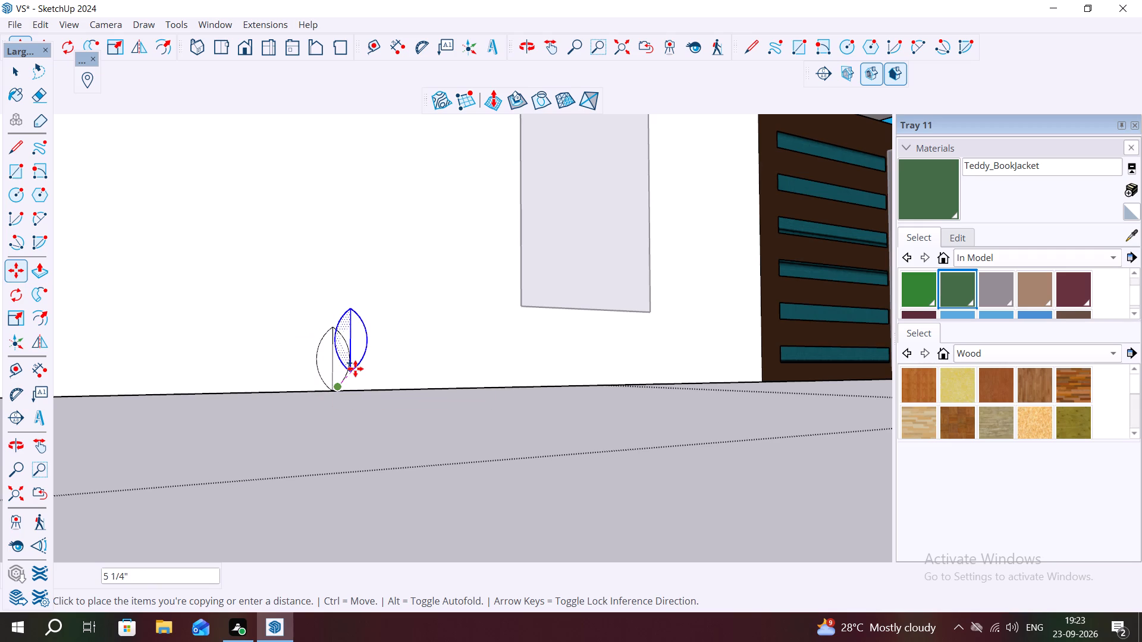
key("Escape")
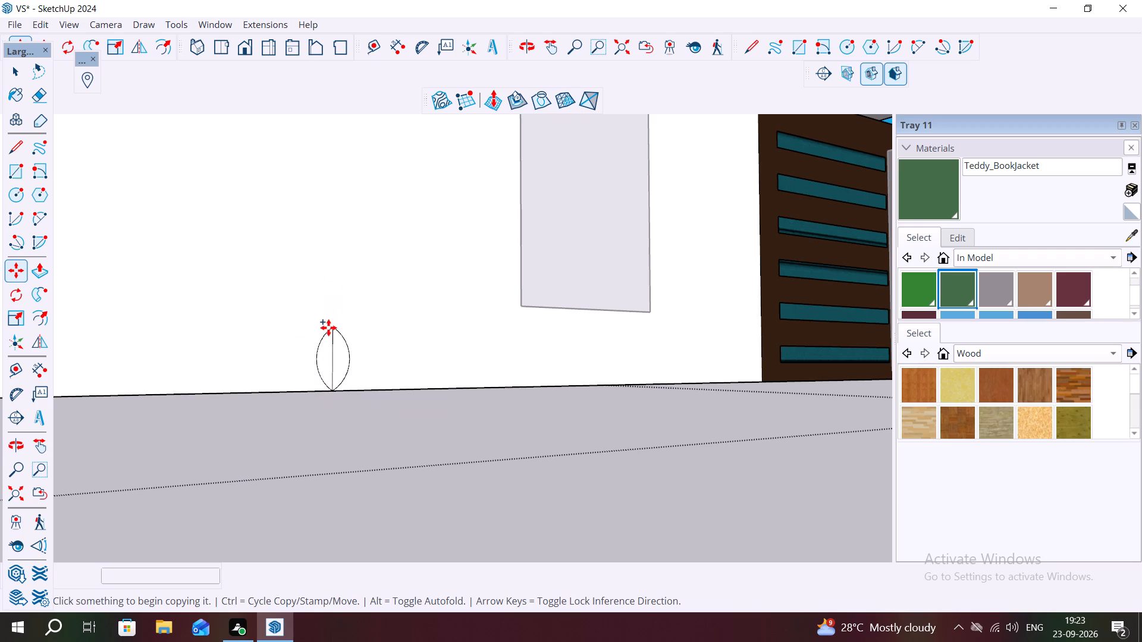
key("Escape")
Undo the leaf's two arcs and its vertical midrib on the white wall face.
key("ctrl+z")
key("ctrl+z")
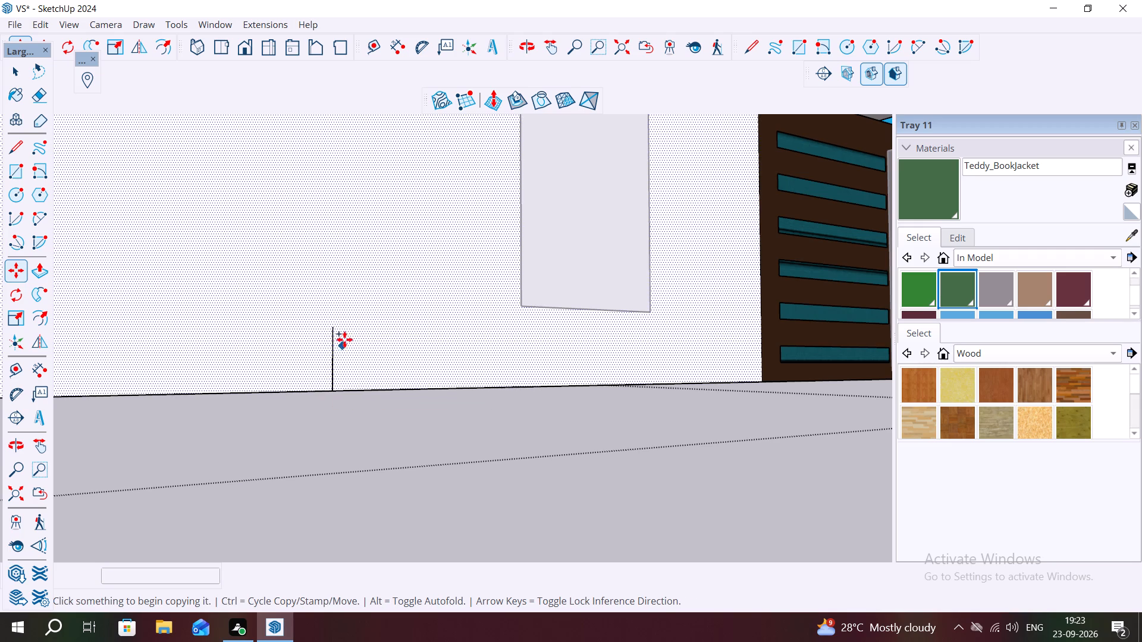
key("ctrl+z")
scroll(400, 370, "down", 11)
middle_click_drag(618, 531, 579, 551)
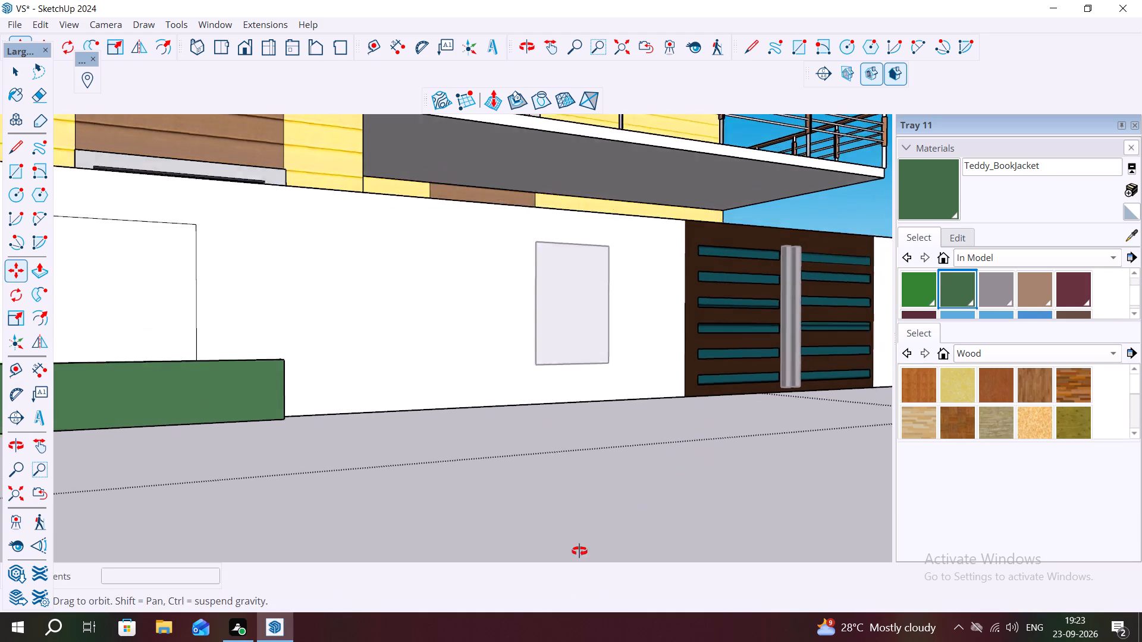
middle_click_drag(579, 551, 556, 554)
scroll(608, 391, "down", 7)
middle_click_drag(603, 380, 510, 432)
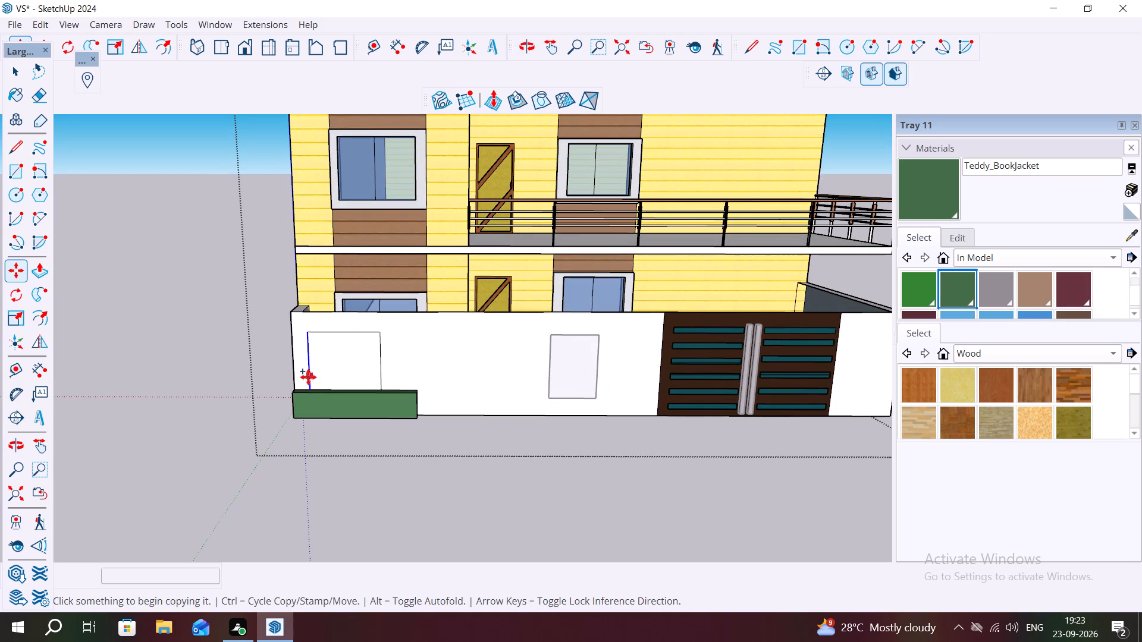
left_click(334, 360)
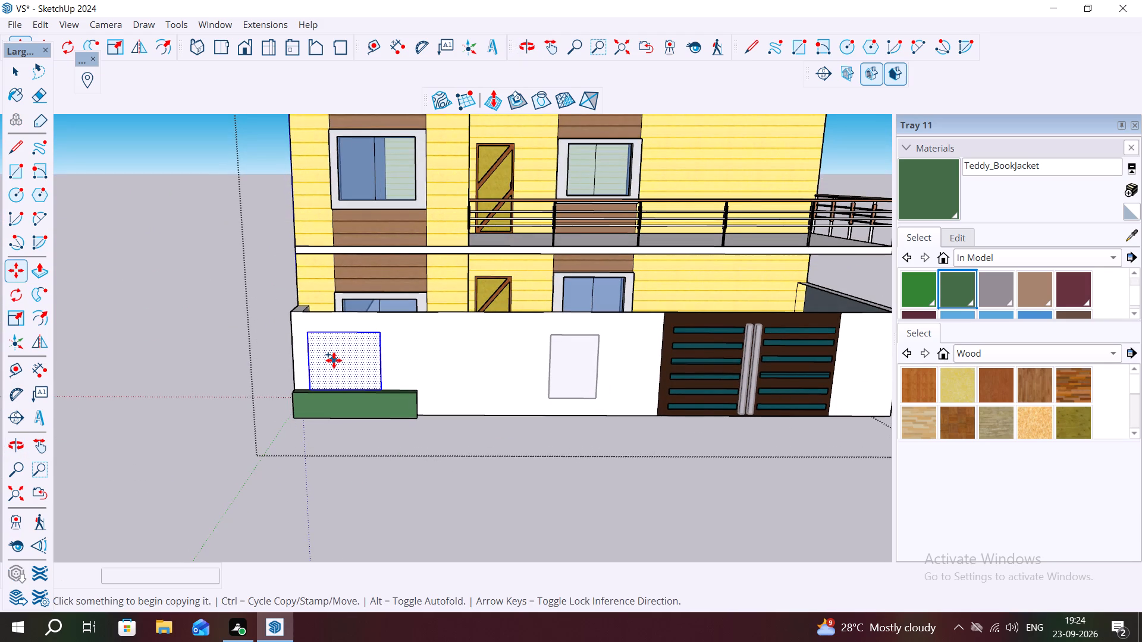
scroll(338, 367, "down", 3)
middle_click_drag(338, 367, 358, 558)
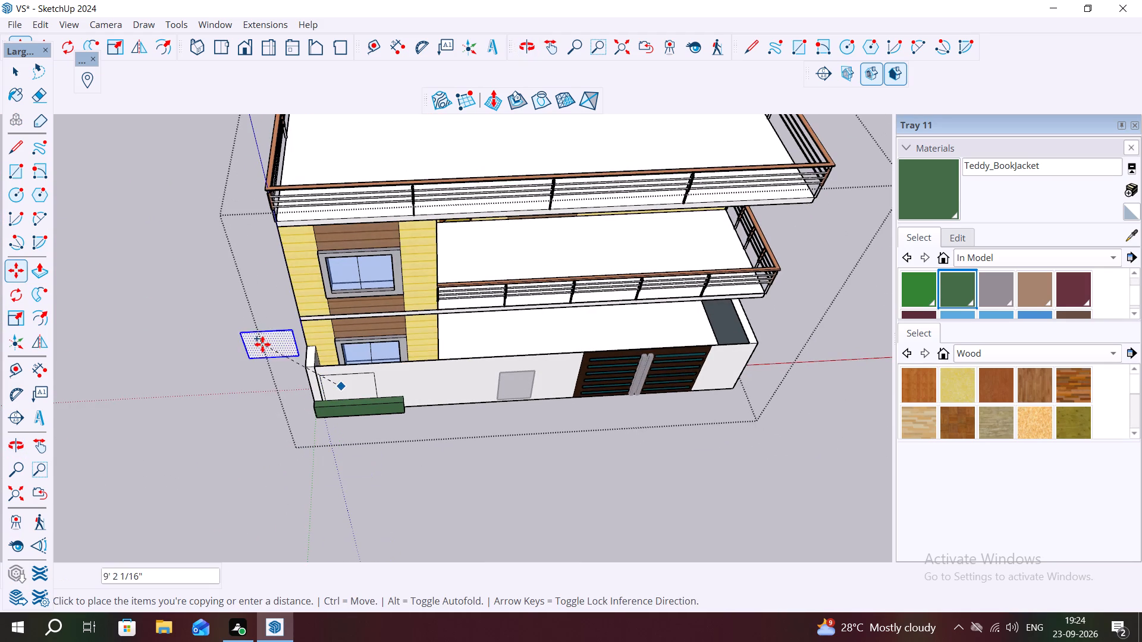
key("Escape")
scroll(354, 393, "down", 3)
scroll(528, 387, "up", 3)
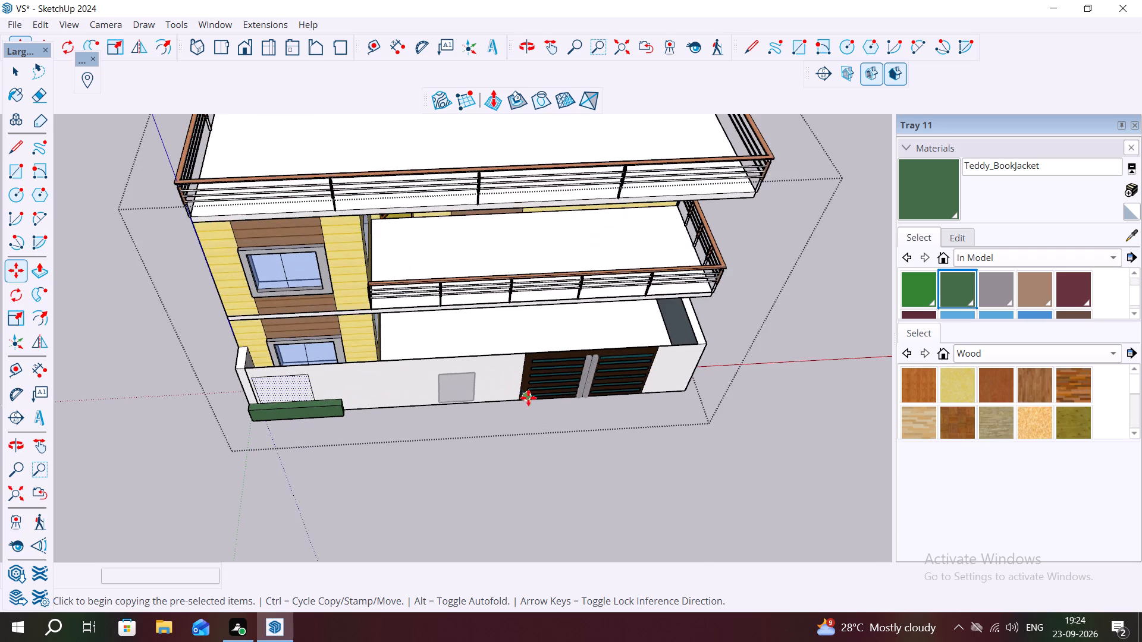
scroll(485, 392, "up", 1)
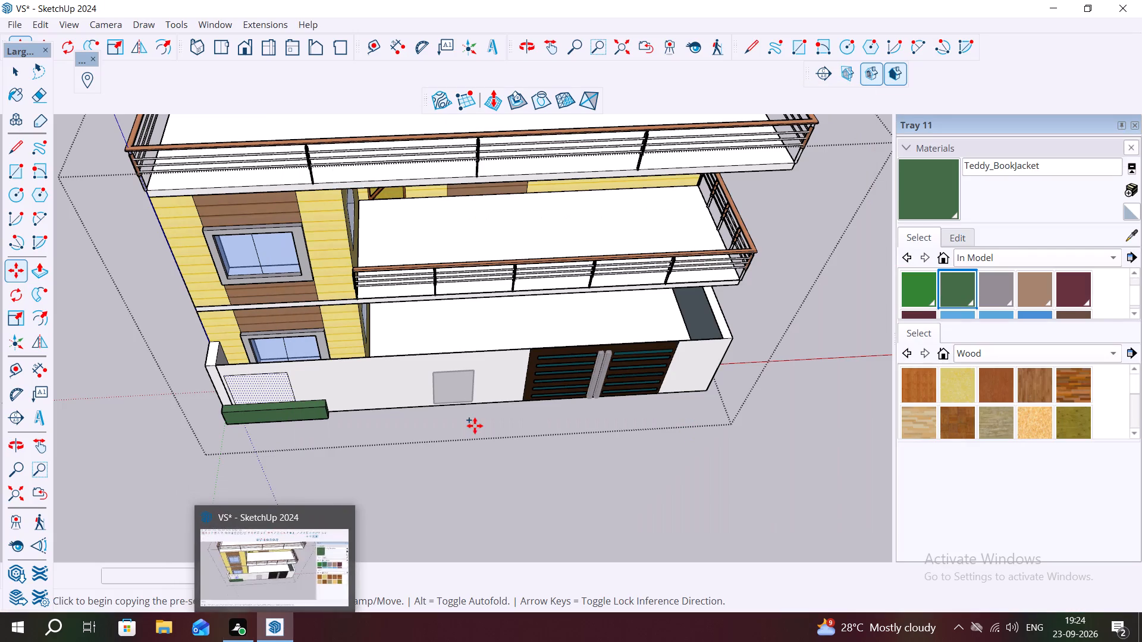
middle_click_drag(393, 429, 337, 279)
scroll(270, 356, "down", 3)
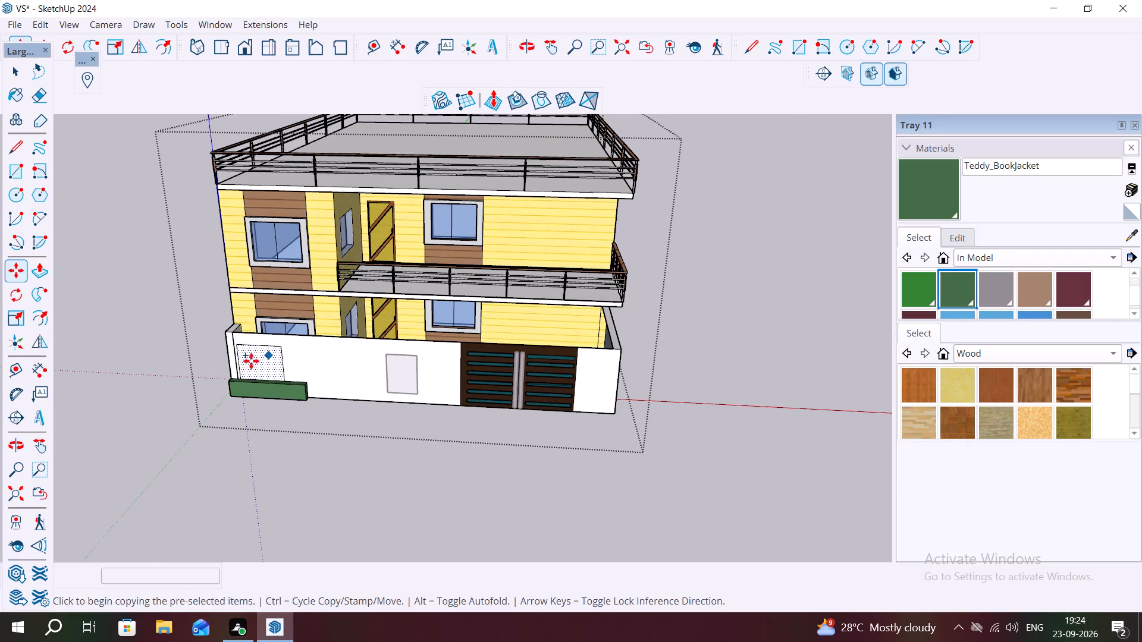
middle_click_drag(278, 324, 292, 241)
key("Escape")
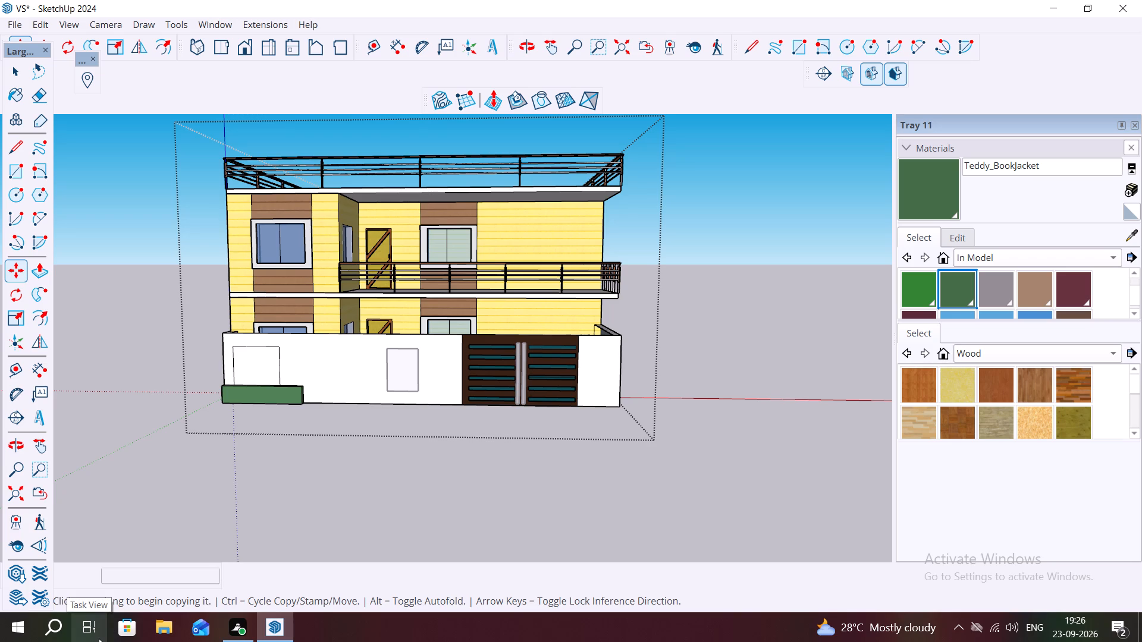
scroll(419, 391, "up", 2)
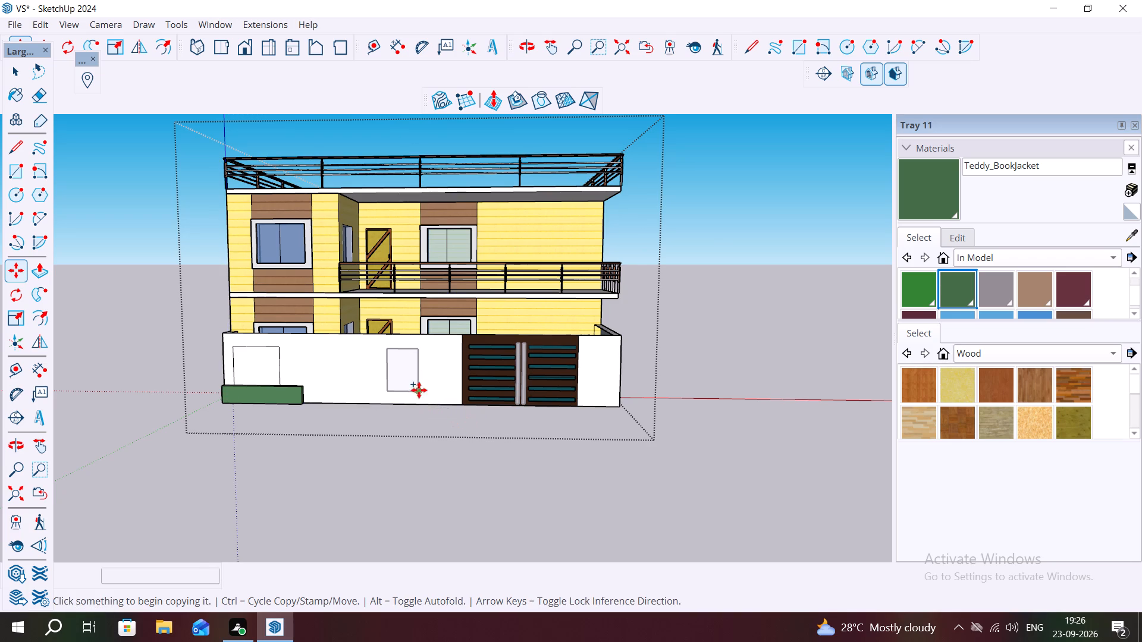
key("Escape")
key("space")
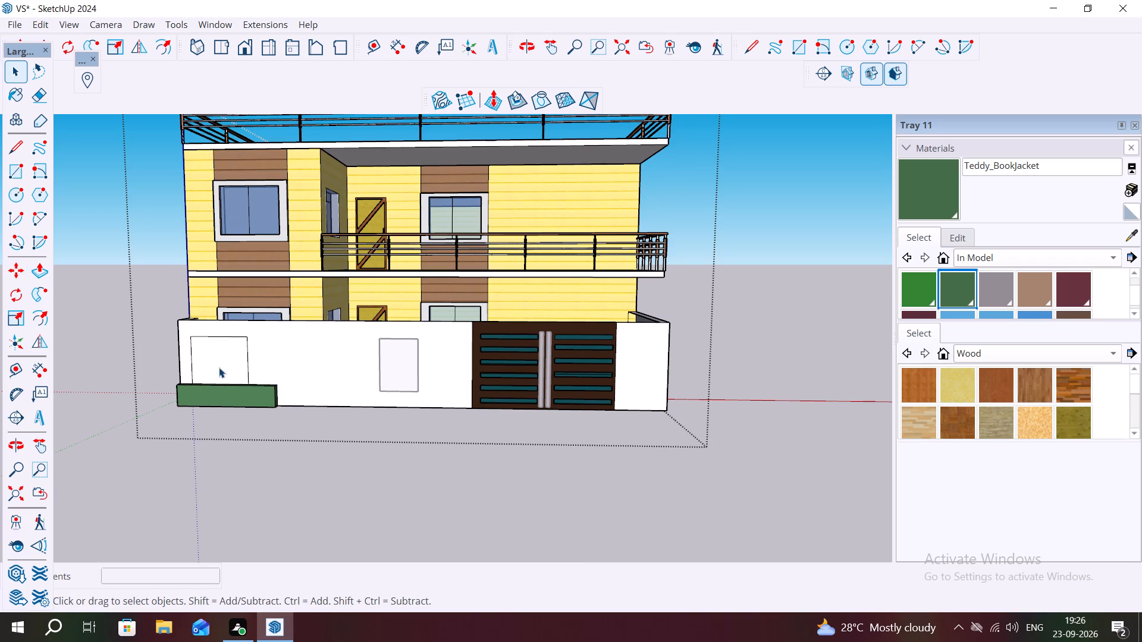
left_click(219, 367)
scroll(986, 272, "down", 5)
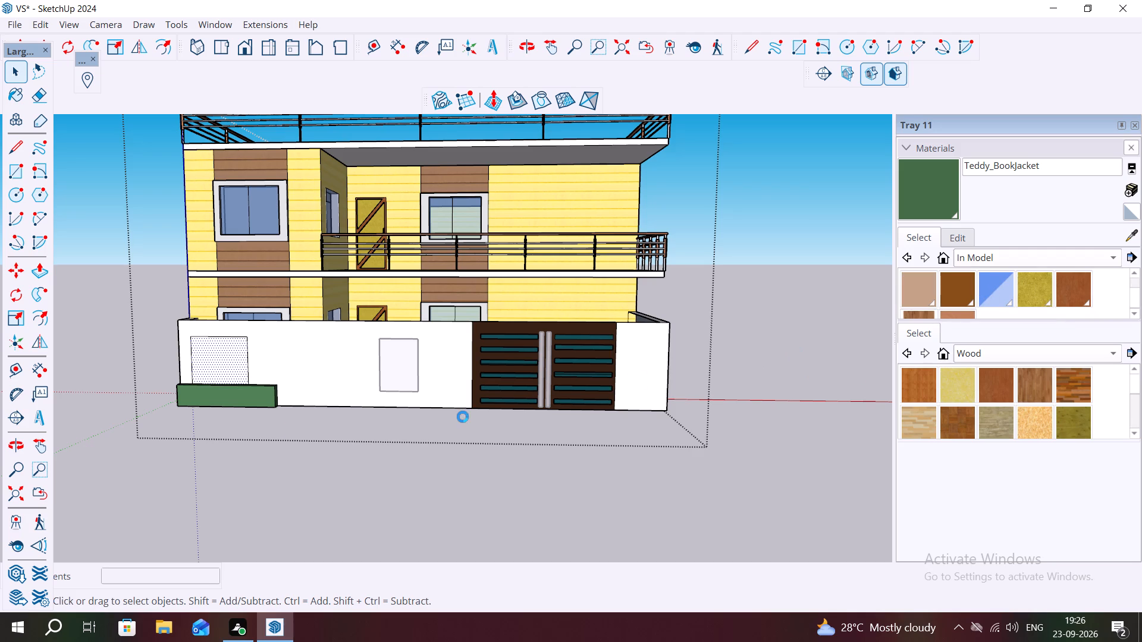
Undo further back, past the deletion of the earlier leaf beside the wall's base edge.
key("ctrl+z")
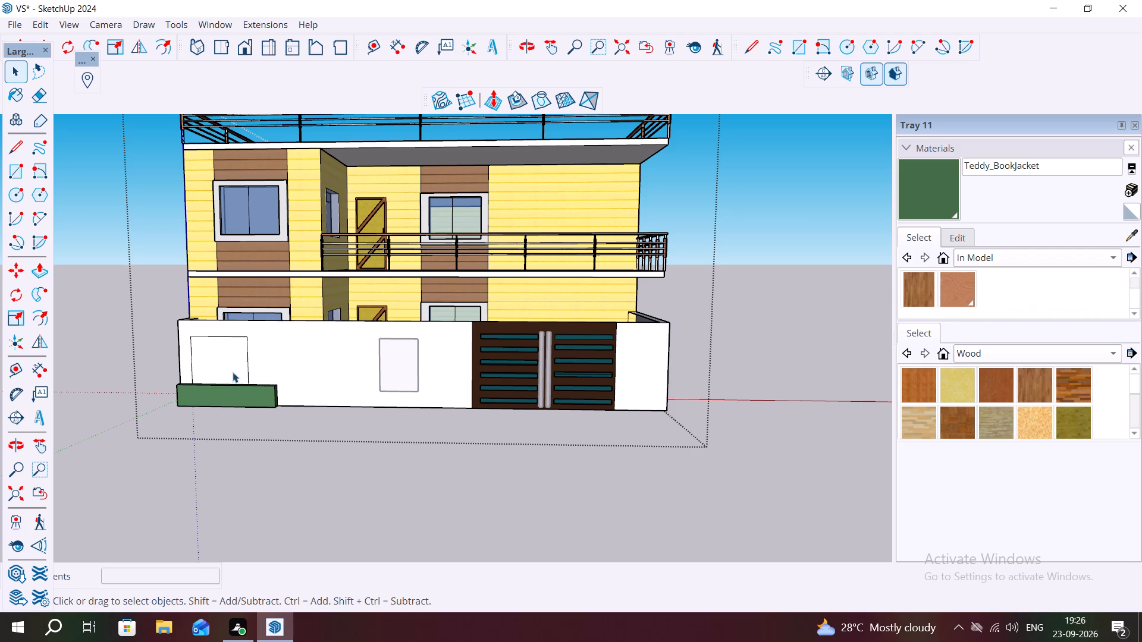
left_click(237, 369)
key("ctrl+z")
key("ctrl+z")
Delete the rectangular panel face above the green ledge together with its bounding edges.
left_click(237, 366)
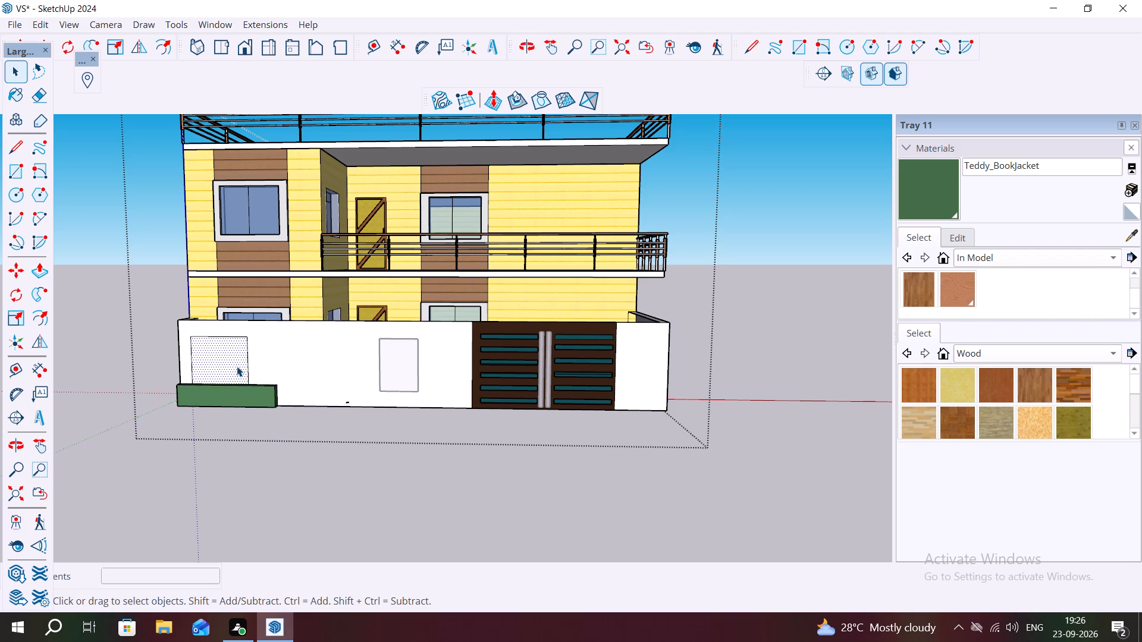
left_click(253, 431)
left_click(202, 354)
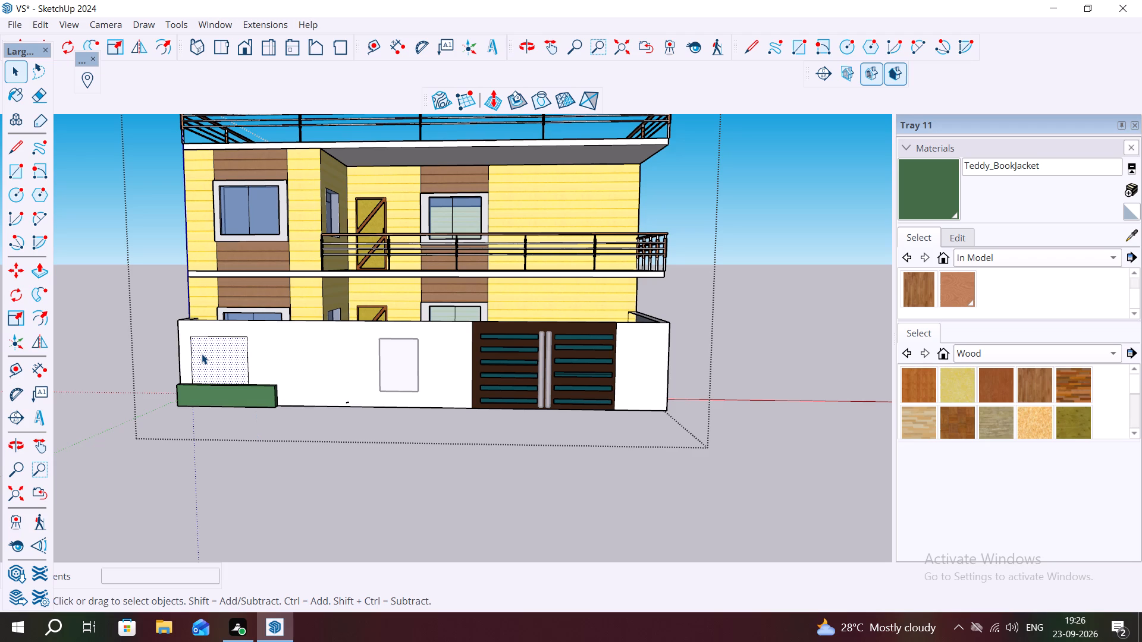
double_click(202, 354)
key("Delete")
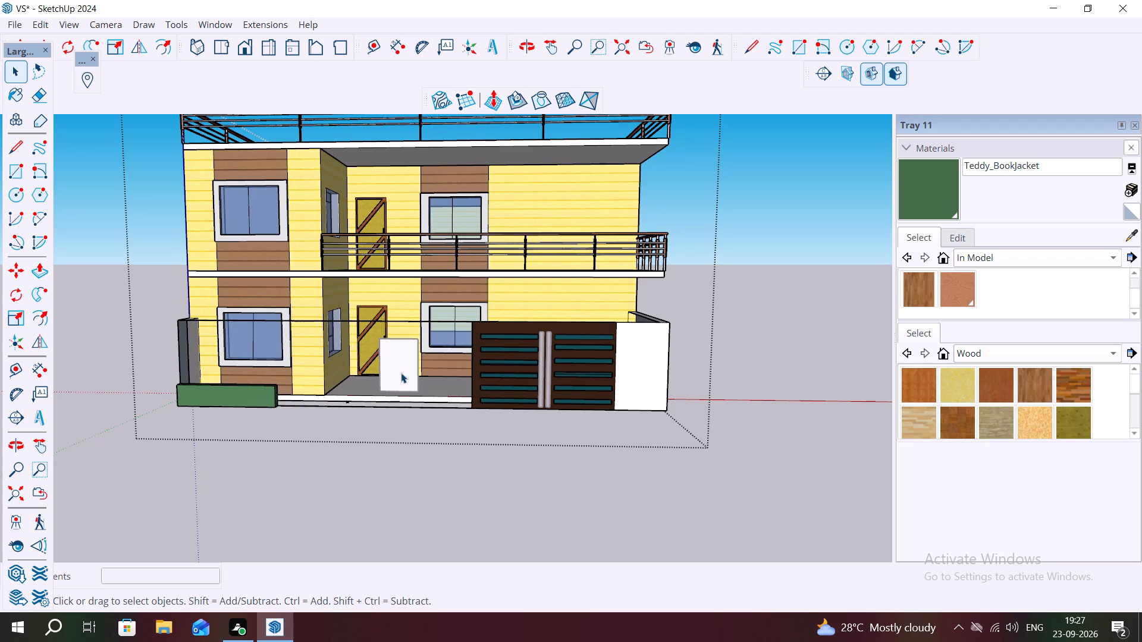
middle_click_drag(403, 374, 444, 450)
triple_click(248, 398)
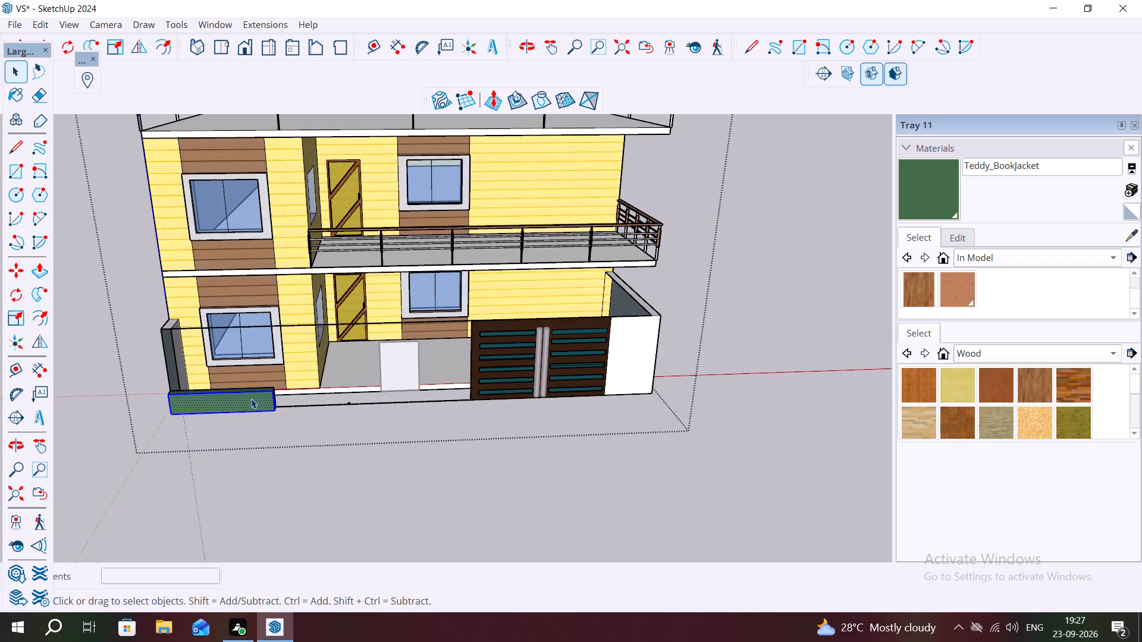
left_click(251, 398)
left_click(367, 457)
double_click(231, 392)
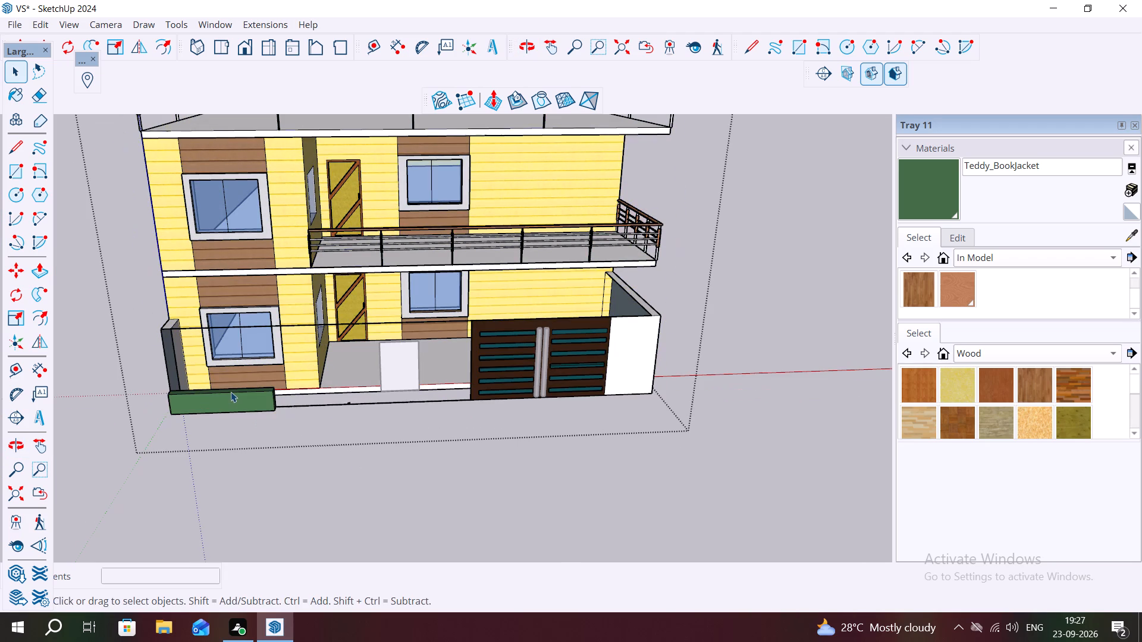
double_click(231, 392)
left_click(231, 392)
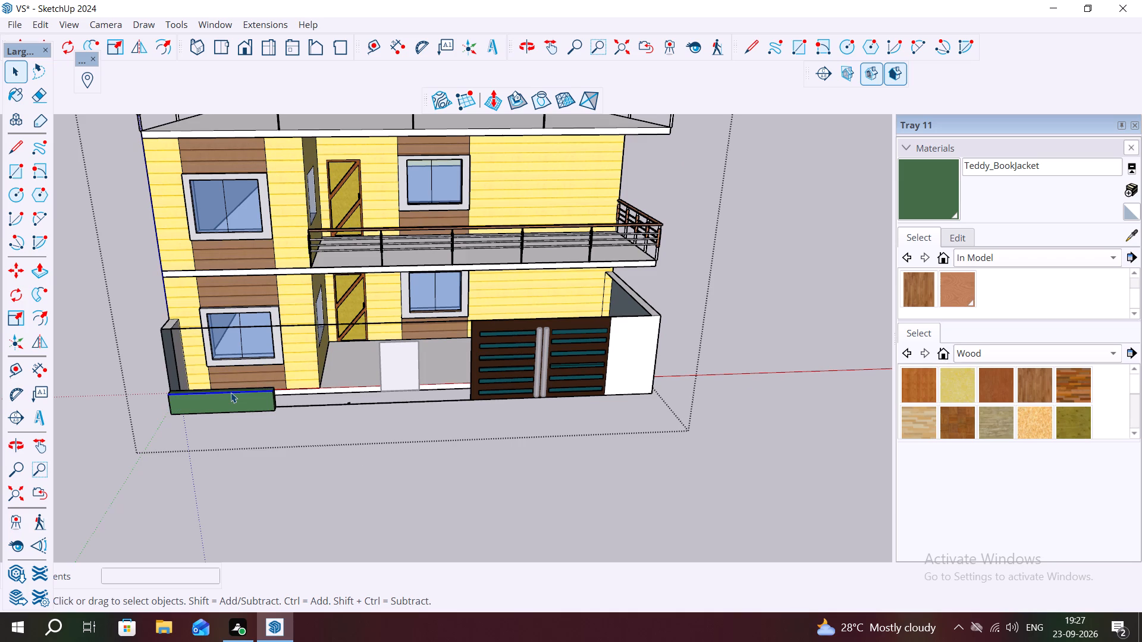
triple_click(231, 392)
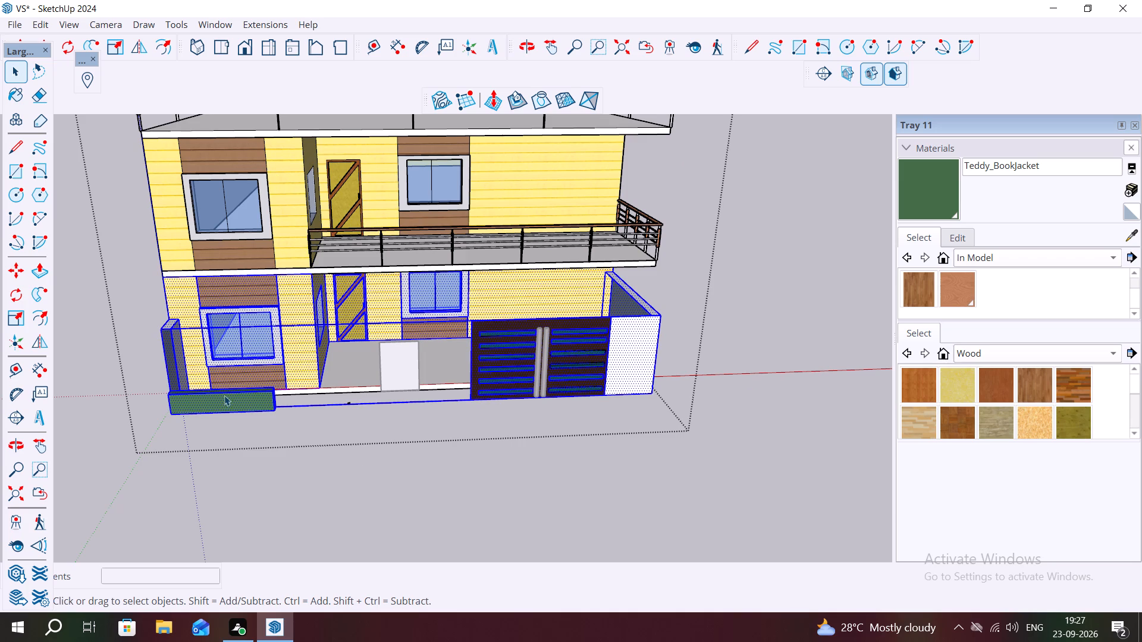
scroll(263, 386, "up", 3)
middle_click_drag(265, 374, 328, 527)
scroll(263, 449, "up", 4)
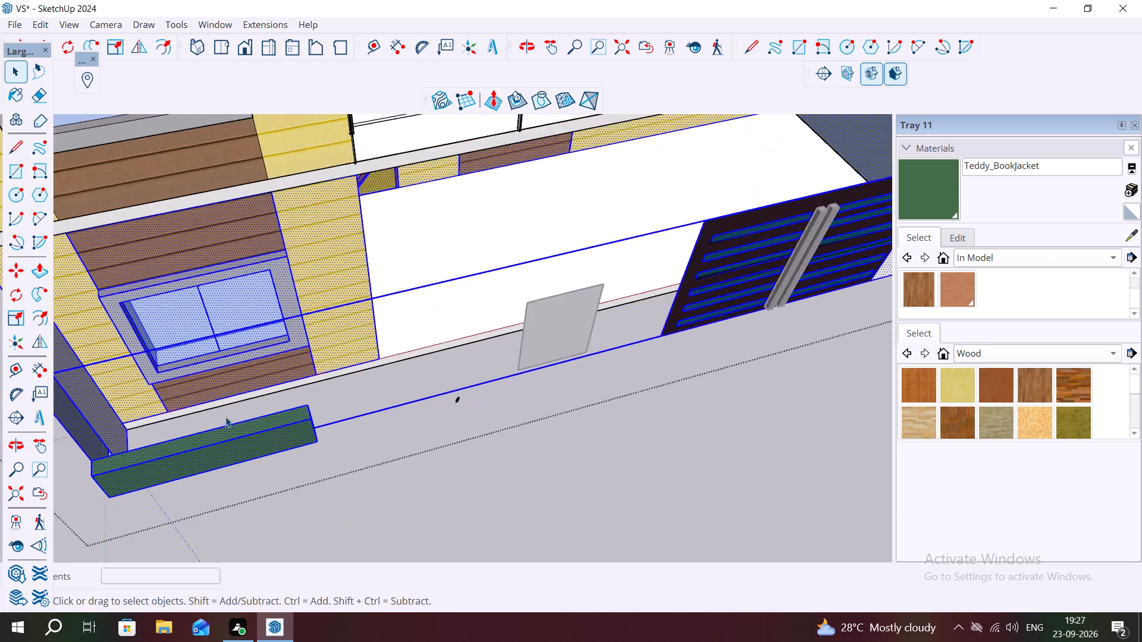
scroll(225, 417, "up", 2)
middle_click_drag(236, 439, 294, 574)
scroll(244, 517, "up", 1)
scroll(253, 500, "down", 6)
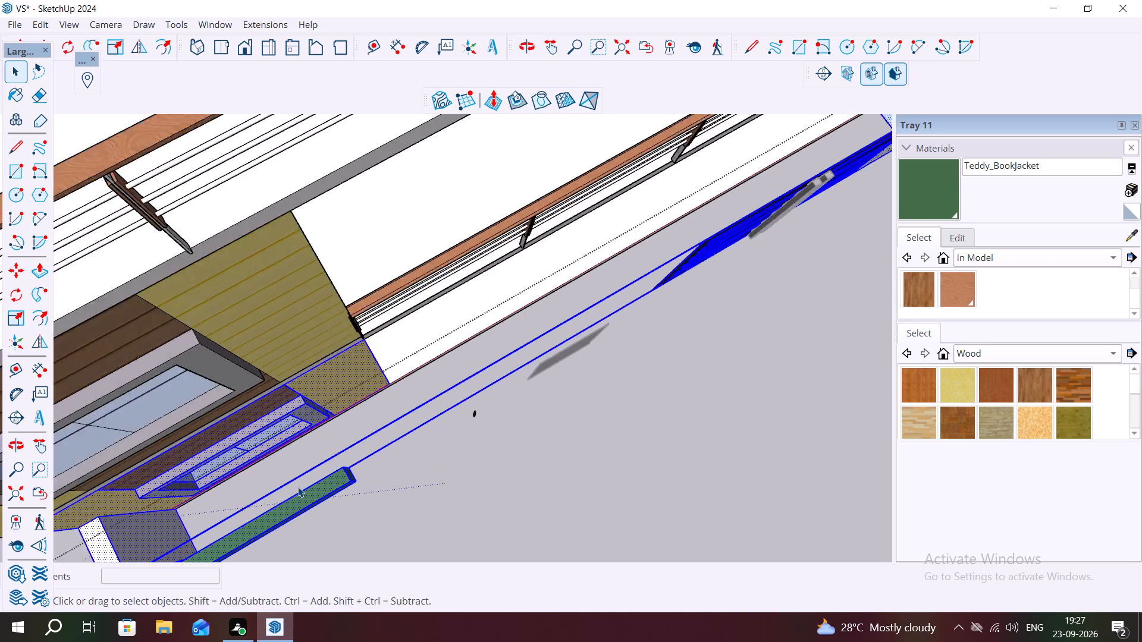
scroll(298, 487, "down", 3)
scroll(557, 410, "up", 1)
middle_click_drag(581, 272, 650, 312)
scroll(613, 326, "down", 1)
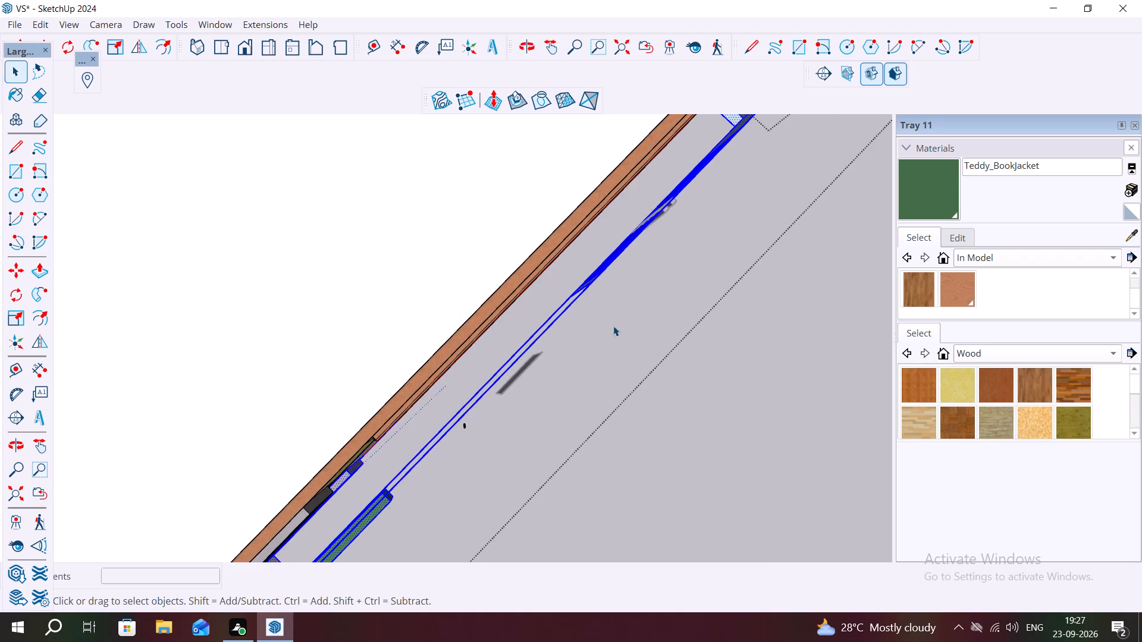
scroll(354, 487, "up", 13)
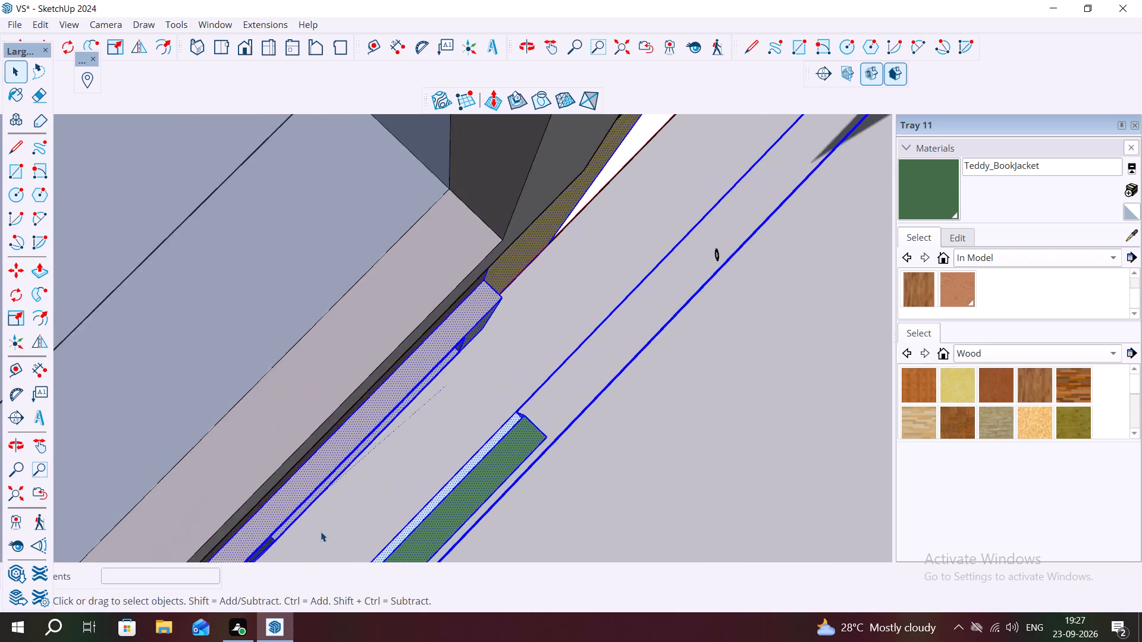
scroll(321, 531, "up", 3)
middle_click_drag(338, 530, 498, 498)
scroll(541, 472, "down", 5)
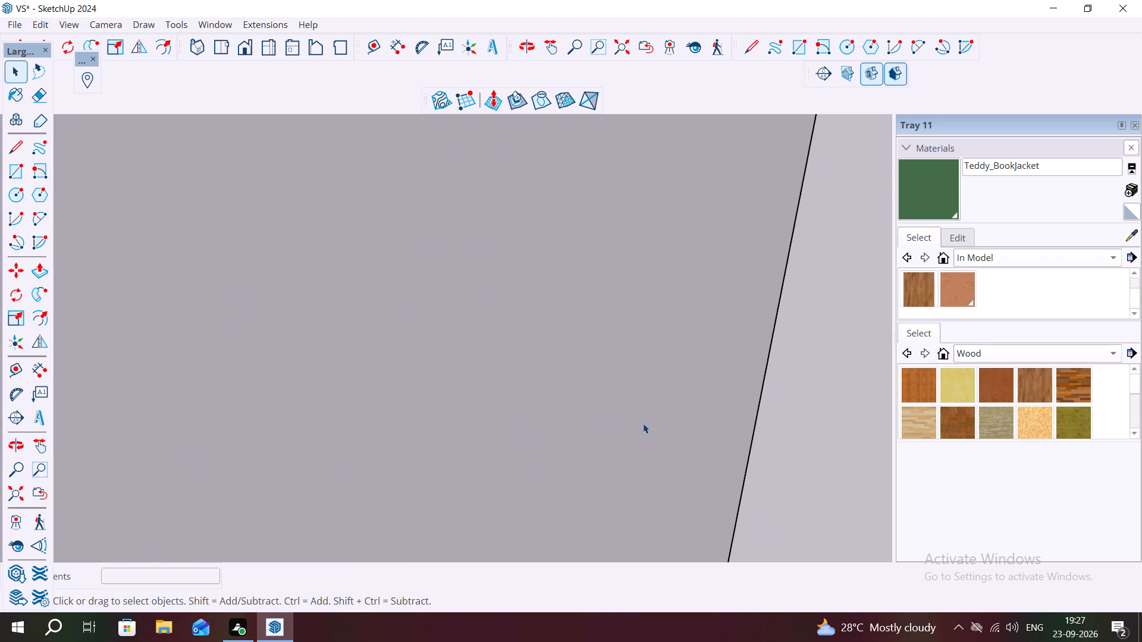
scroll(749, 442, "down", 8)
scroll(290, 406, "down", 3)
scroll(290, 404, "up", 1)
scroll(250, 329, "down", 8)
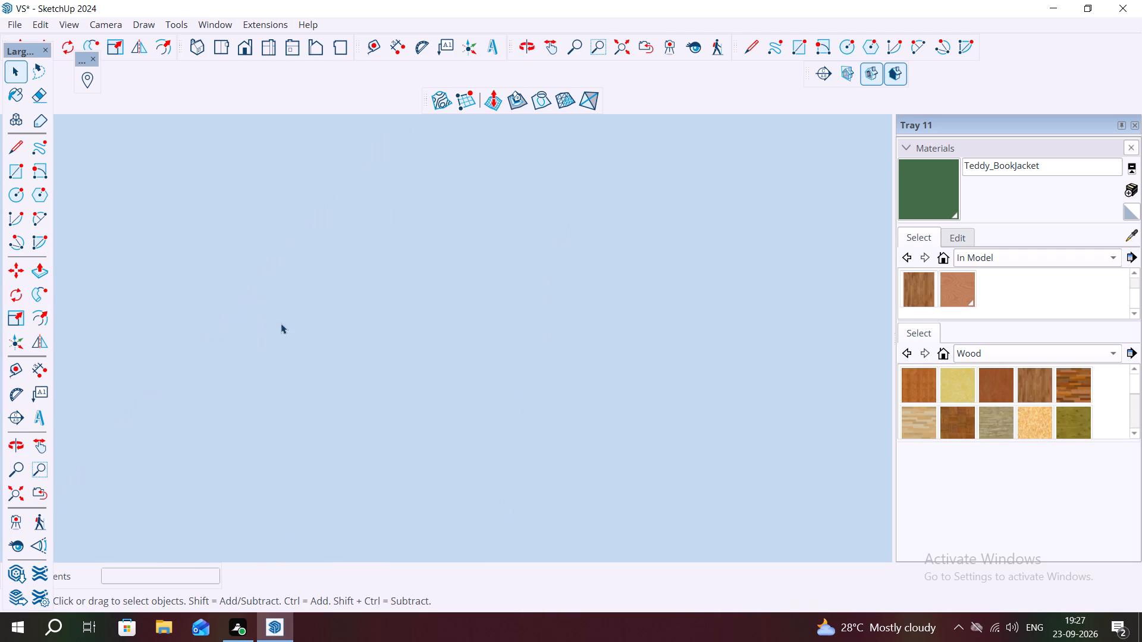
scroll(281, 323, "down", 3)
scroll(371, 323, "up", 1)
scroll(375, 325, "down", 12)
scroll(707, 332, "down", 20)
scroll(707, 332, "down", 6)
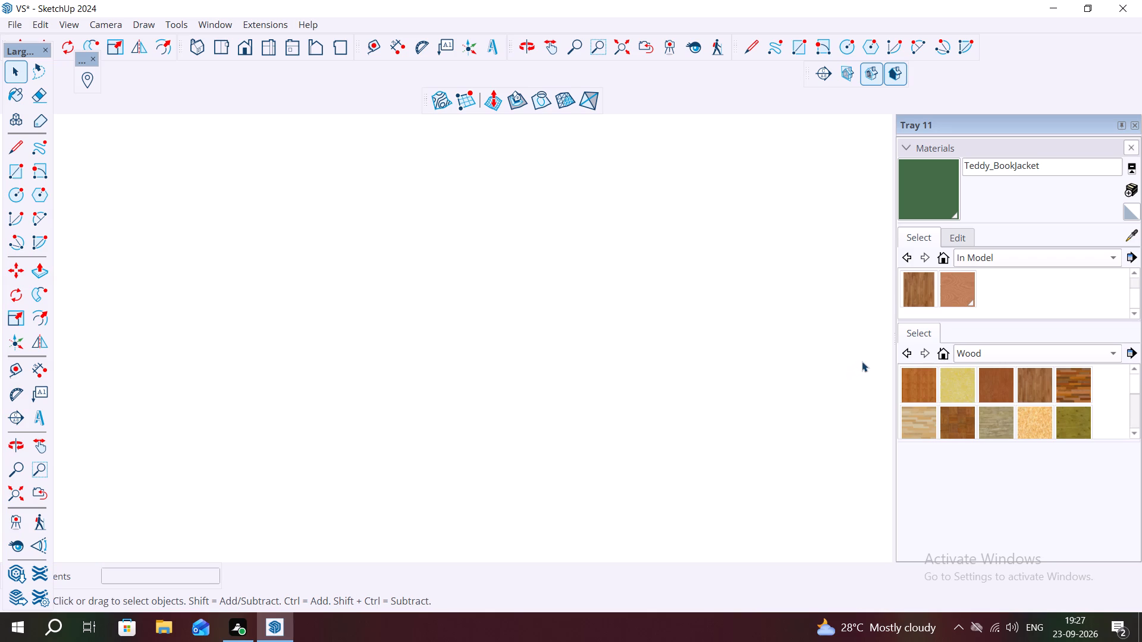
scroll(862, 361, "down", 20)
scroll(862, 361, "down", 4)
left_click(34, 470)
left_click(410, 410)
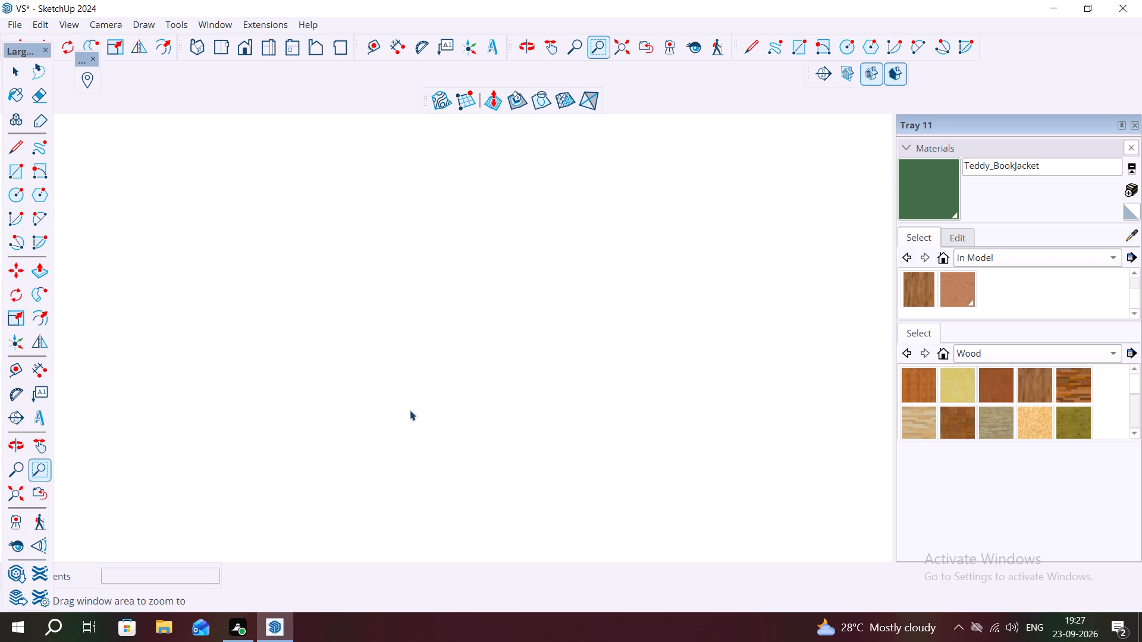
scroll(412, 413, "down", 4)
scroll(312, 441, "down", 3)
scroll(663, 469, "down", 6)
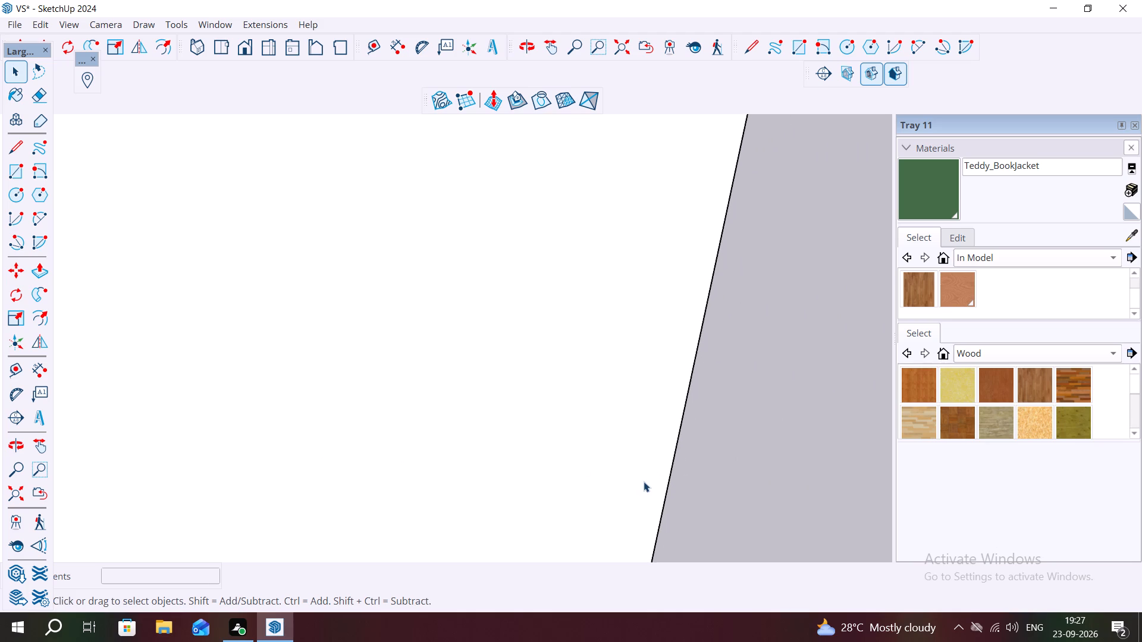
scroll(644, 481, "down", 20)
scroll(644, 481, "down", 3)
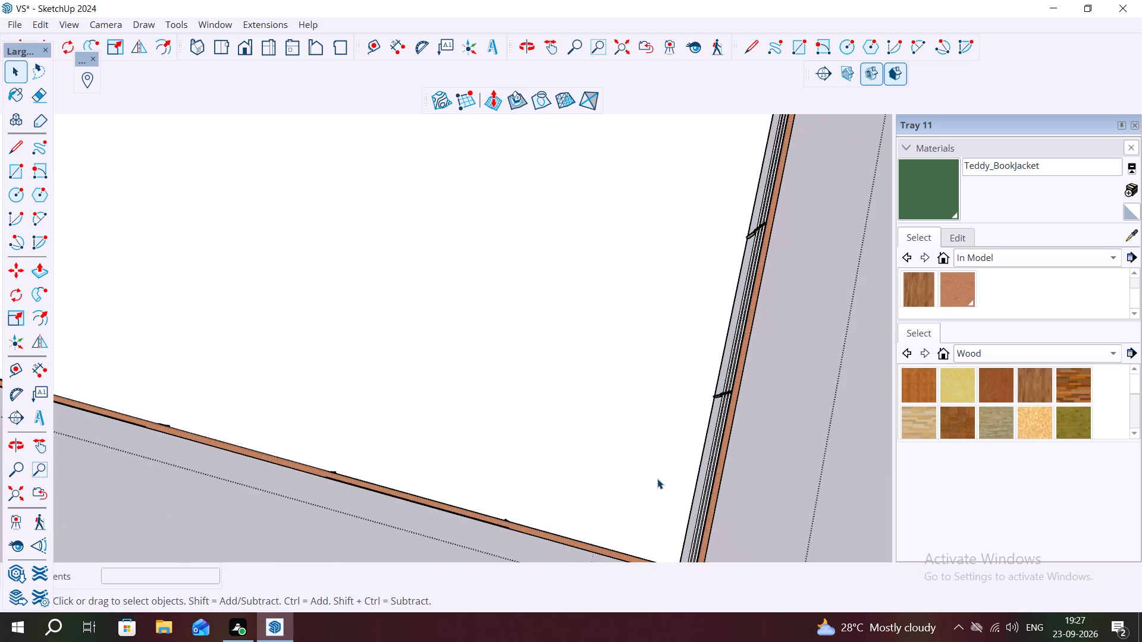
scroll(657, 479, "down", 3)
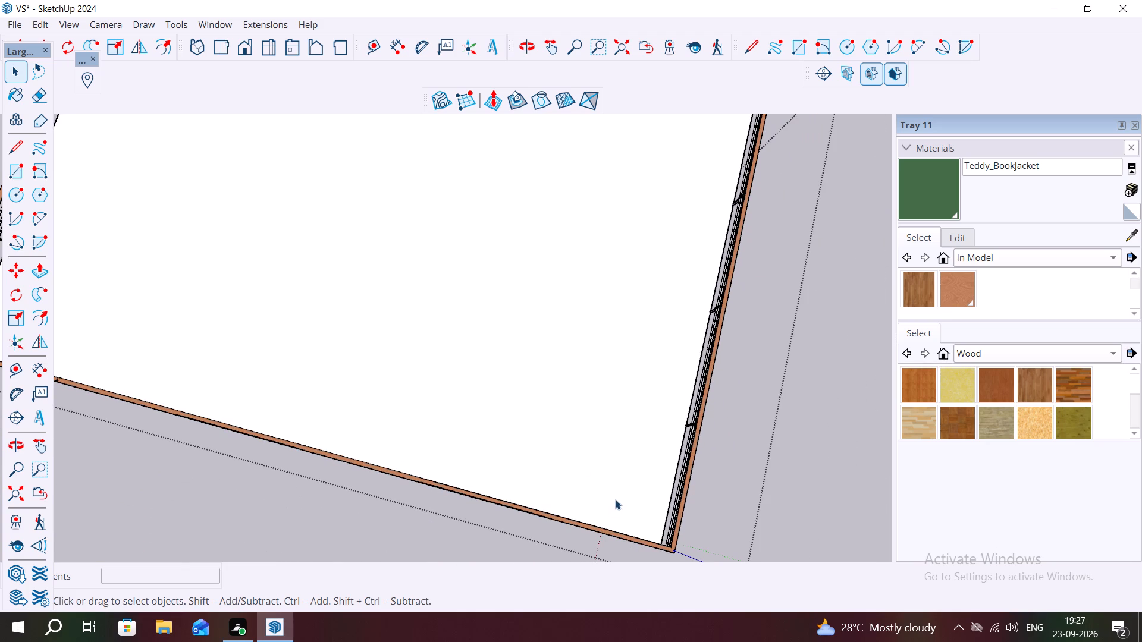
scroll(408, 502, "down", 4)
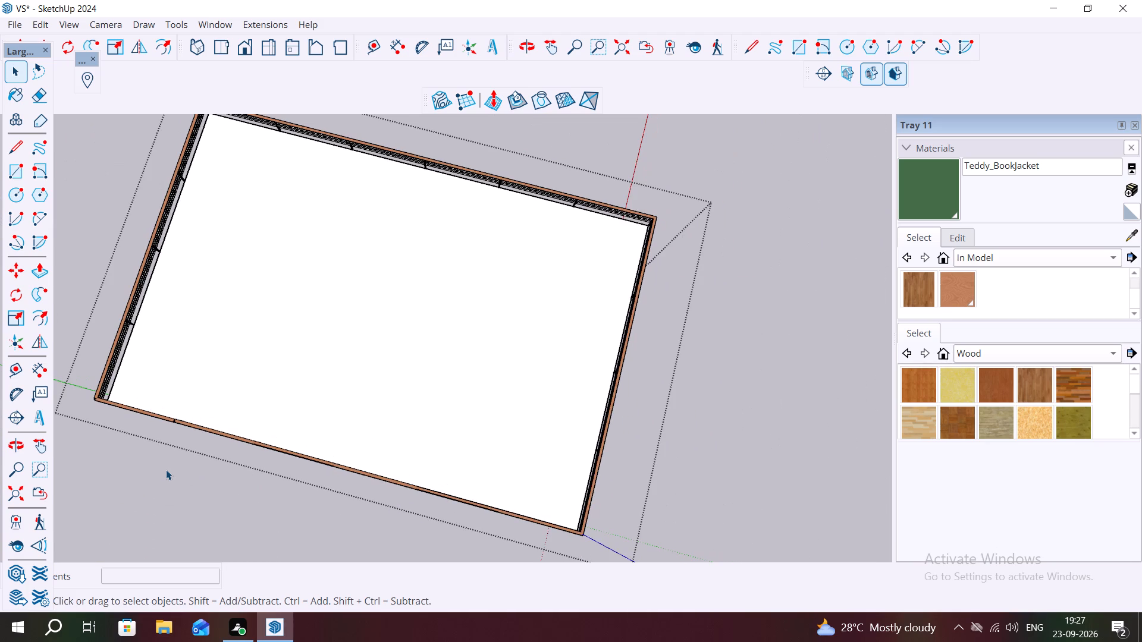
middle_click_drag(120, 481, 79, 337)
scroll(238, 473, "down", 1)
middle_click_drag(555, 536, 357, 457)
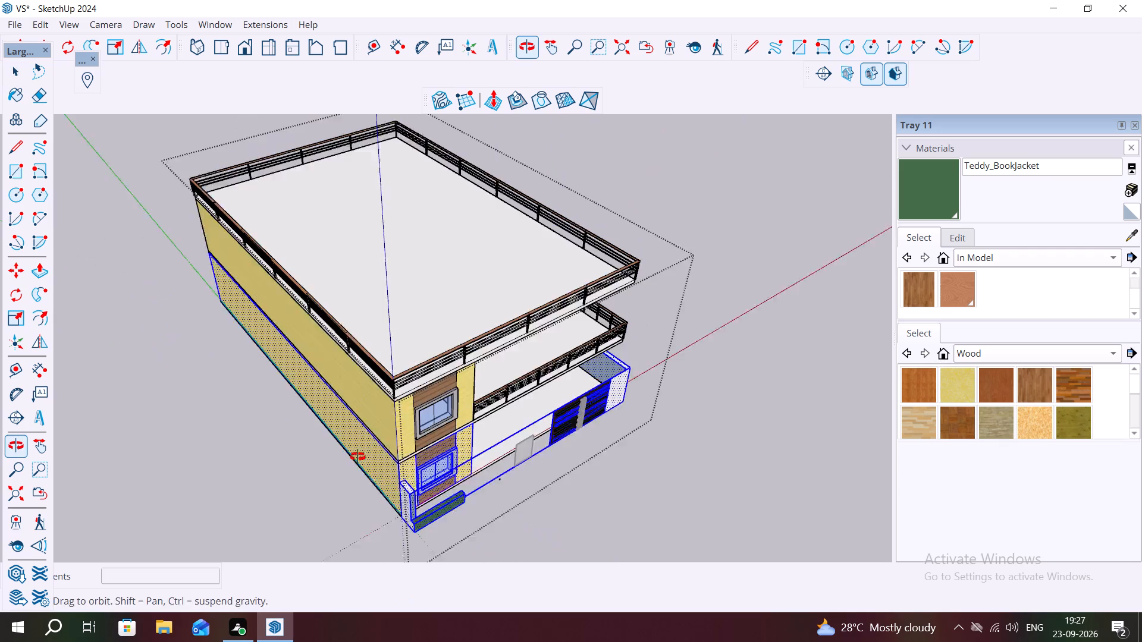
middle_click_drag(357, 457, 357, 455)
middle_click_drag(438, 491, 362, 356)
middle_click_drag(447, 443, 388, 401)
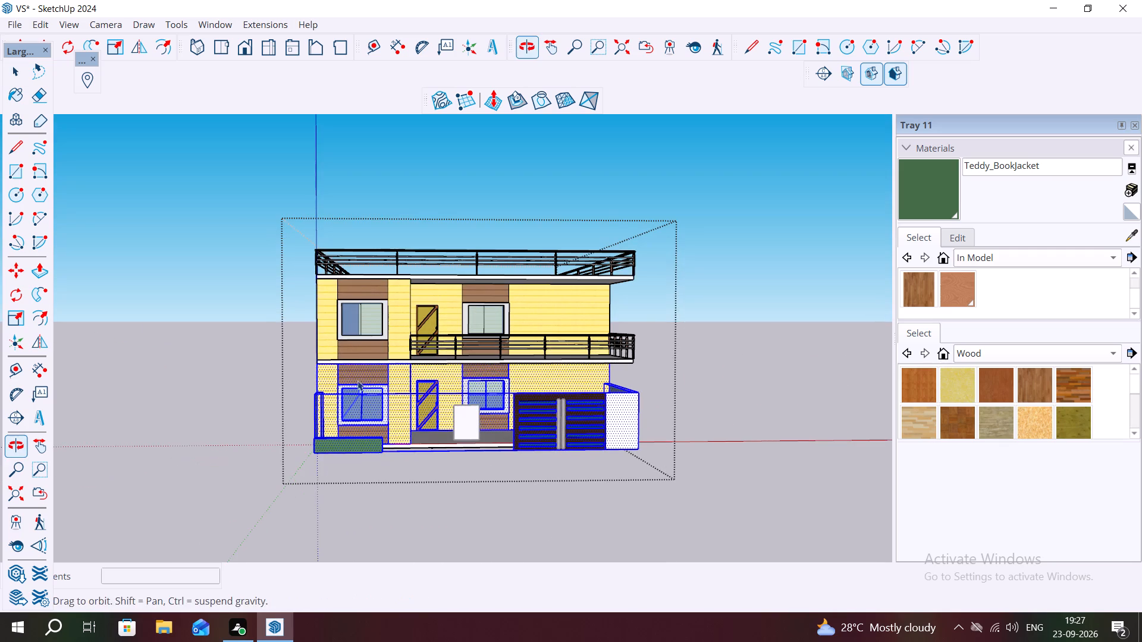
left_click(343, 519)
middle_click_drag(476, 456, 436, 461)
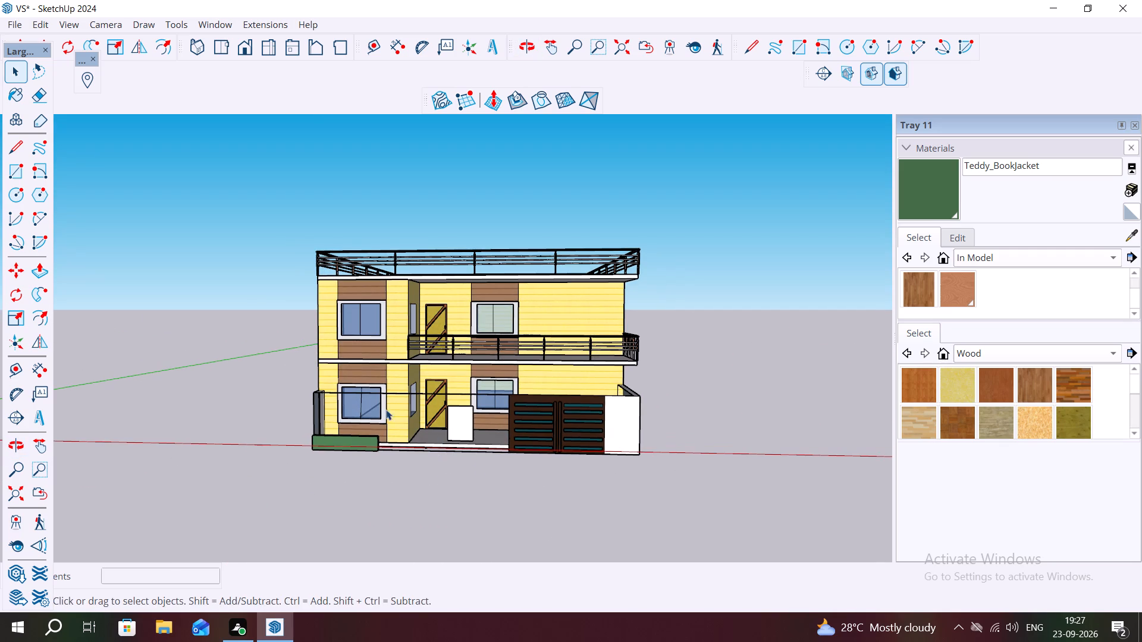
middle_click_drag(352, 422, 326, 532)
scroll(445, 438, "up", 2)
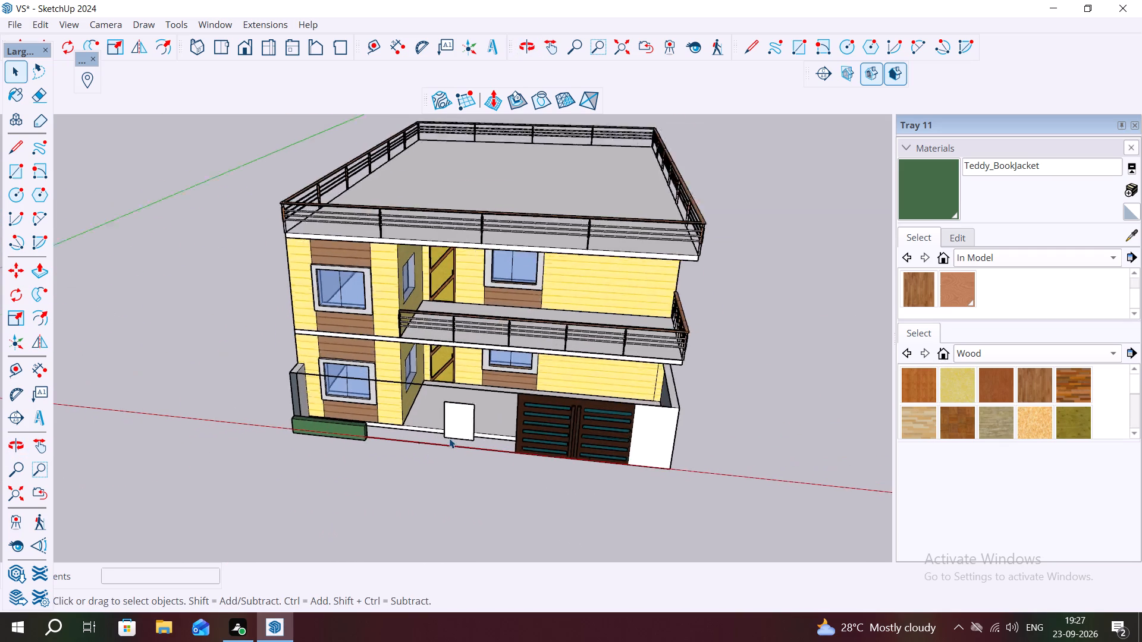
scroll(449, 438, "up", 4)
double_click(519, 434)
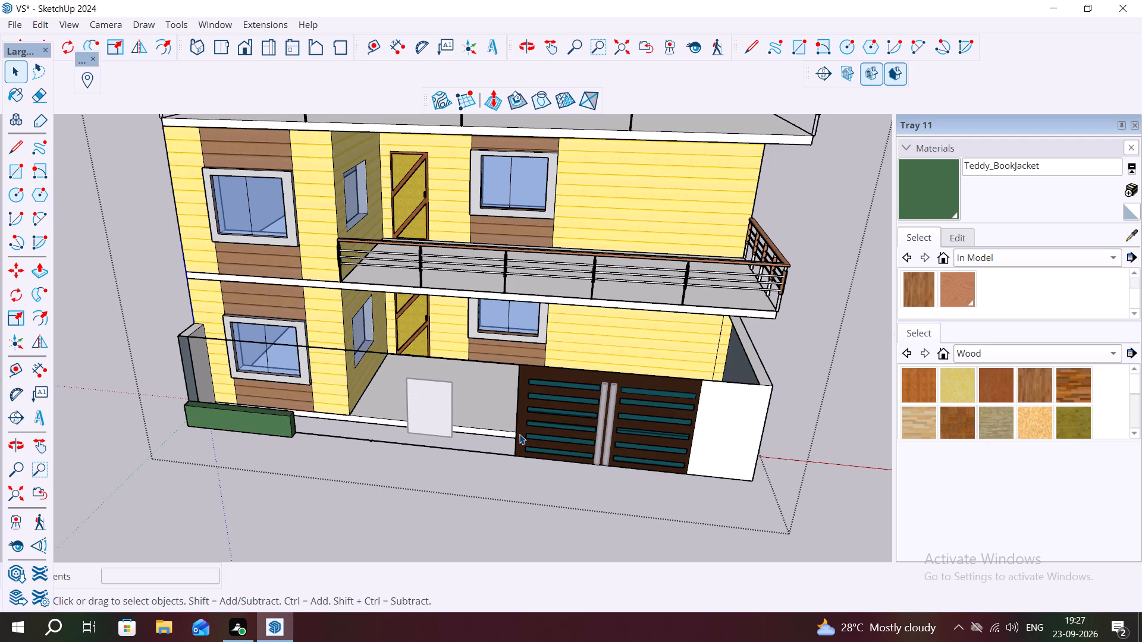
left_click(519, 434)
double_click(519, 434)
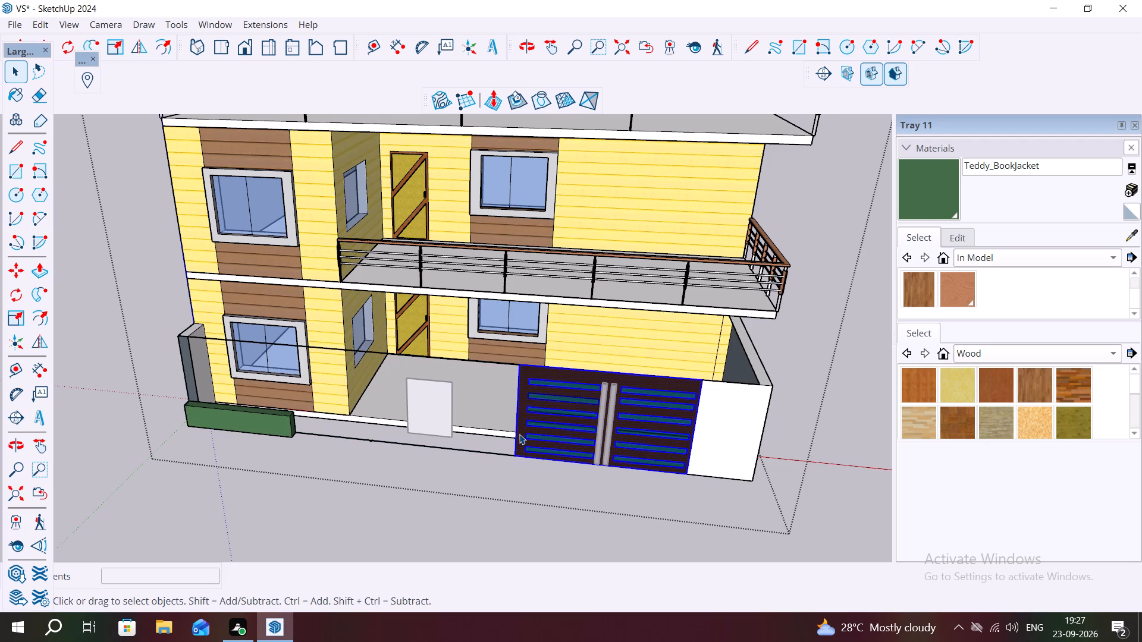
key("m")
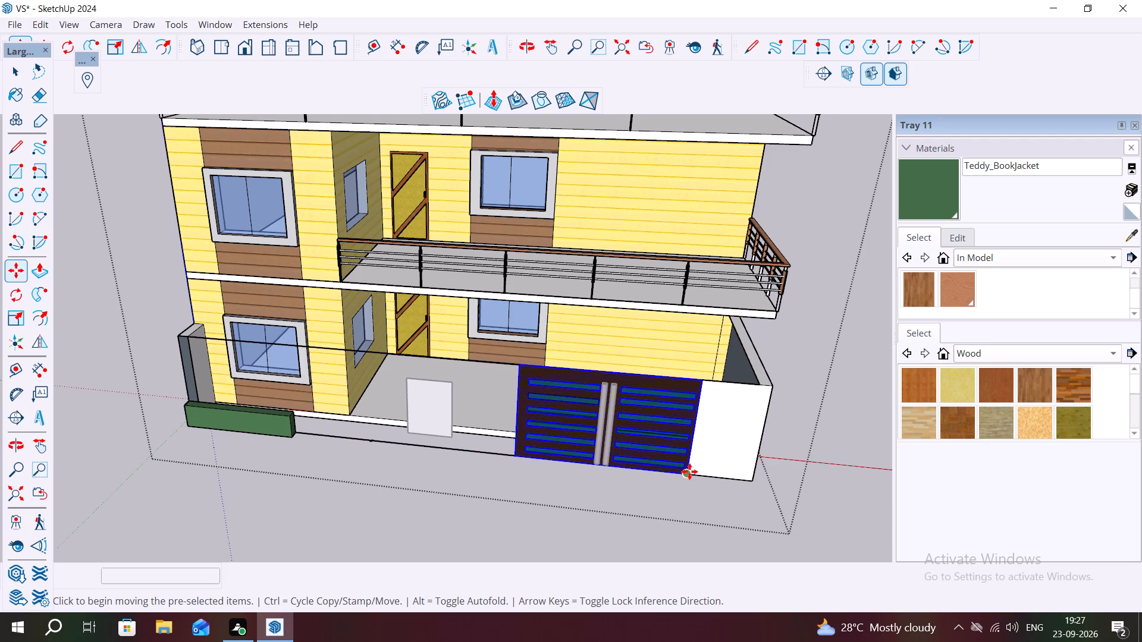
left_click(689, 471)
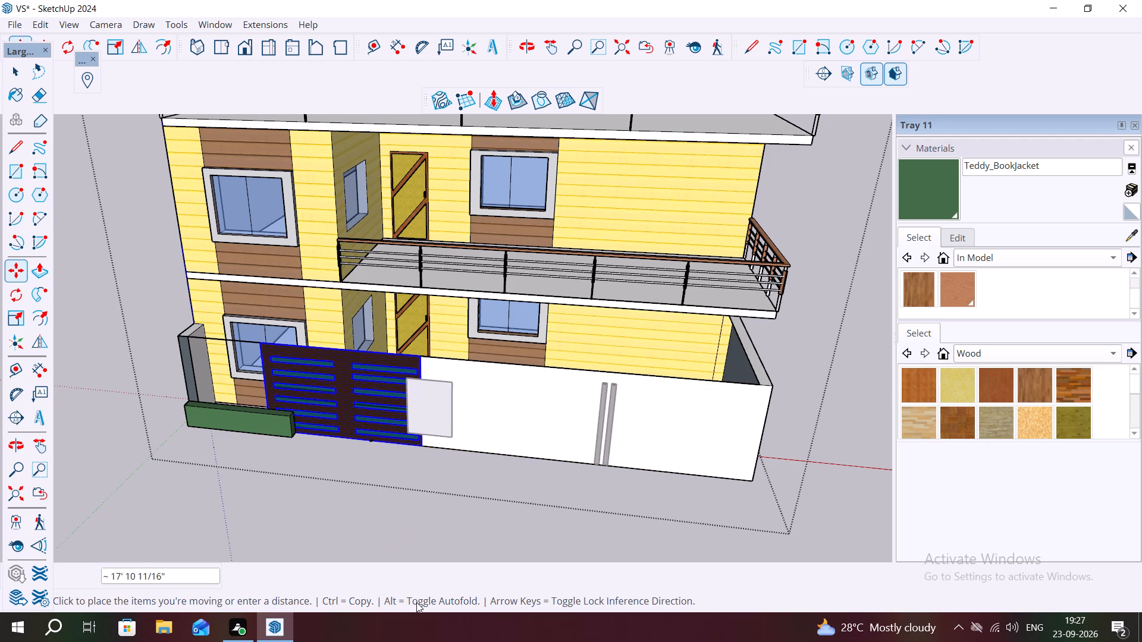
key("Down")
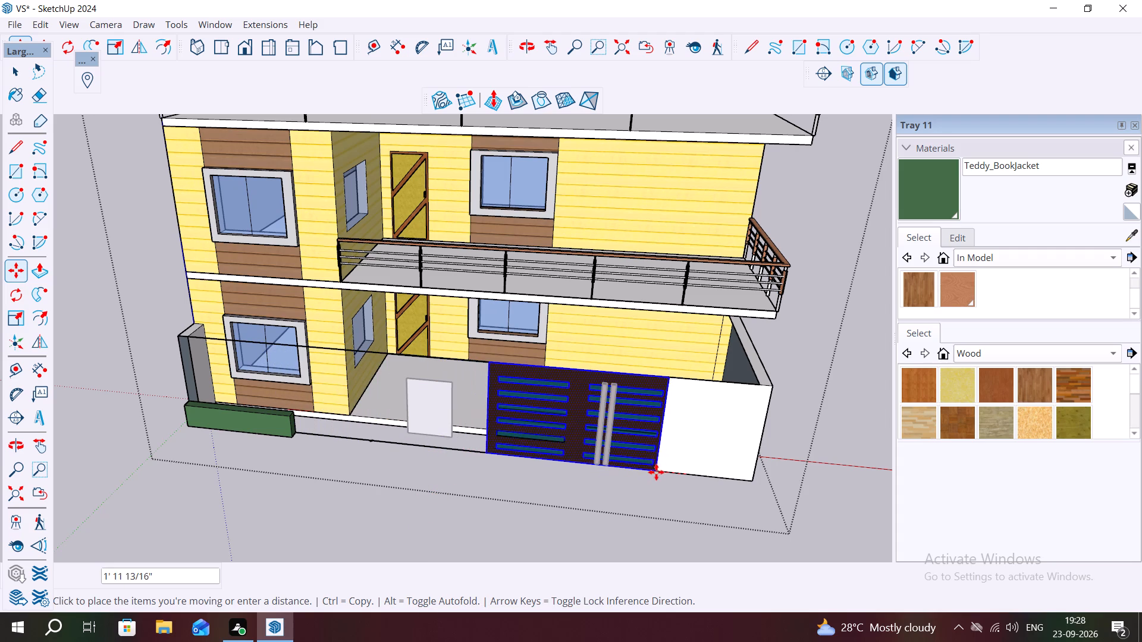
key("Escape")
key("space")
Copy the connected ground-floor geometry, including walls, windows, door, gate and green ledge, from the gate's upper corner to open ground beside the house.
triple_click(601, 428)
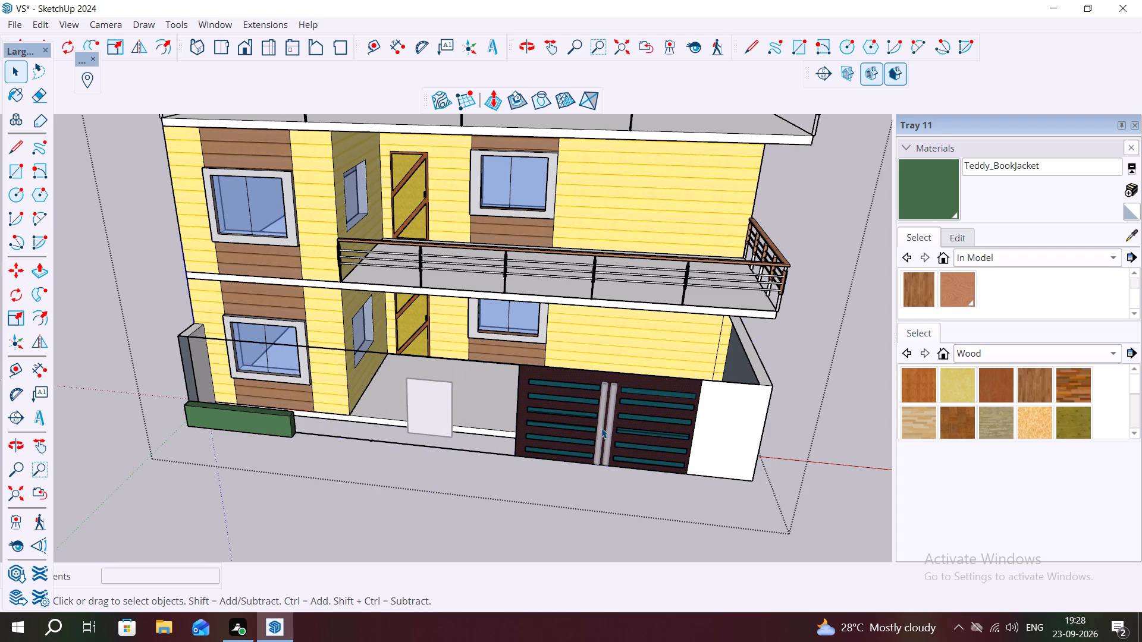
triple_click(601, 428)
left_click(601, 428)
left_click(600, 492)
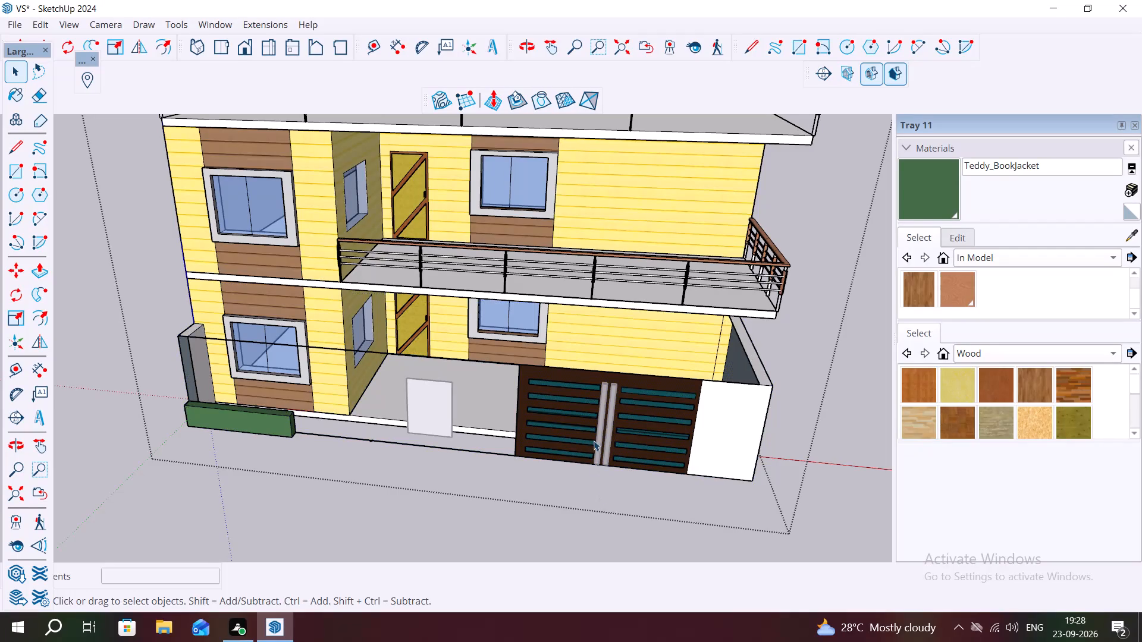
triple_click(596, 440)
triple_click(600, 441)
left_click(600, 441)
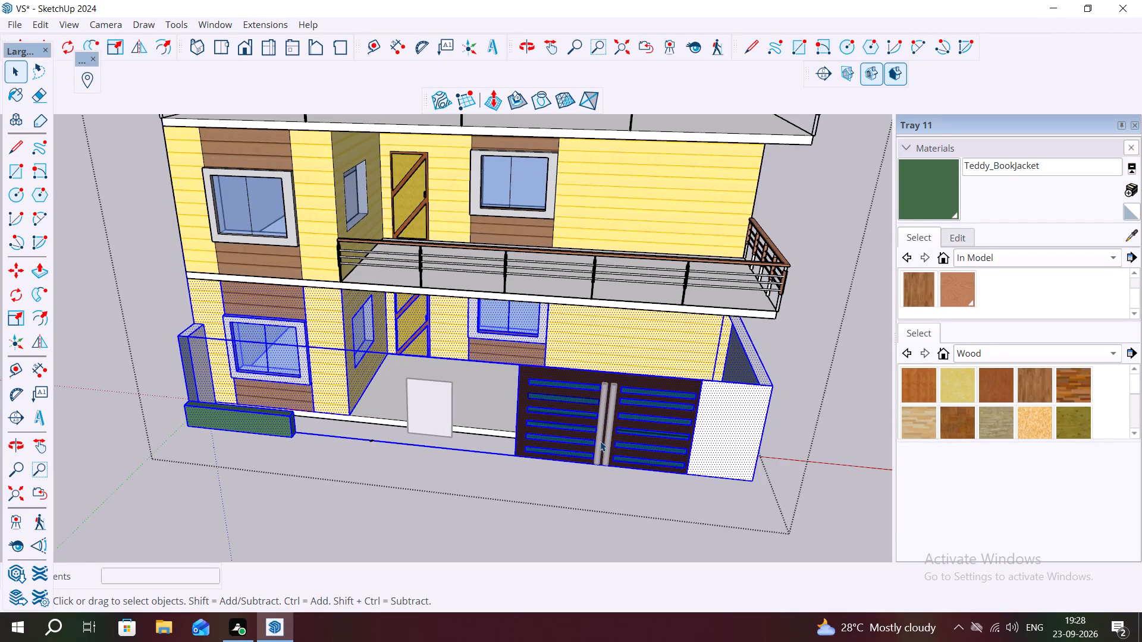
scroll(601, 433, "up", 15)
left_click(614, 237)
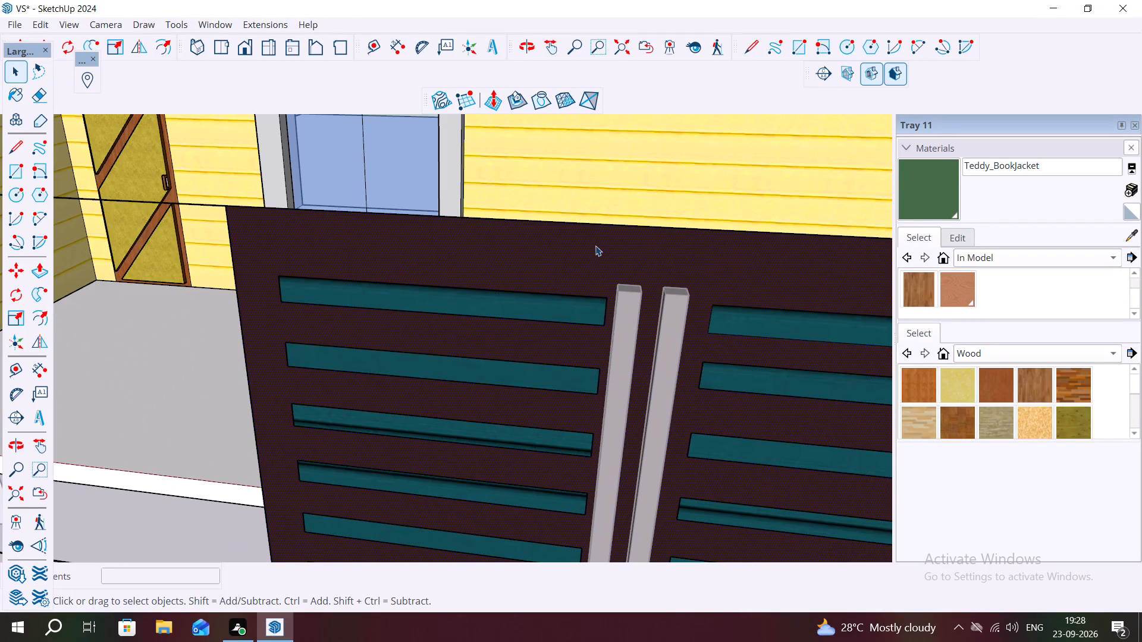
triple_click(626, 297)
triple_click(626, 297)
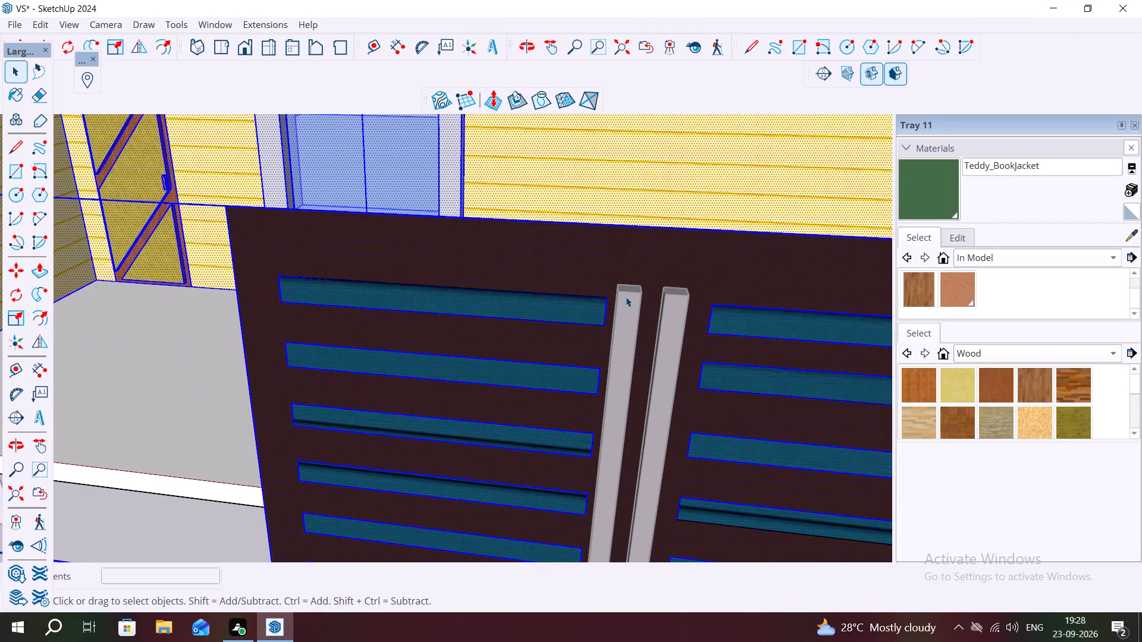
key("m")
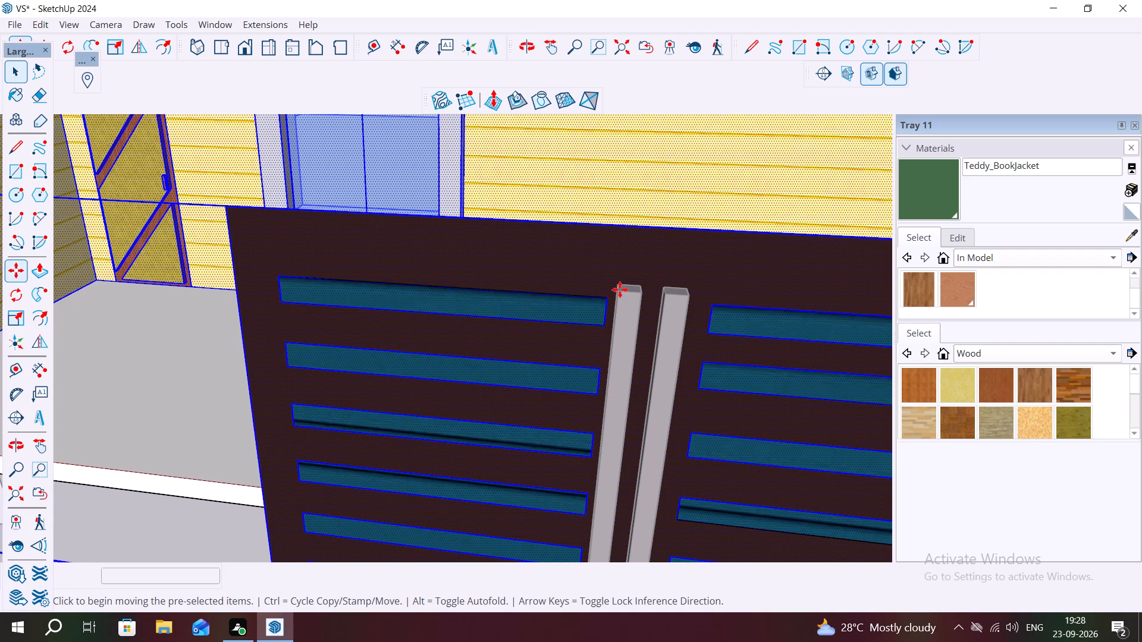
left_click(228, 204)
scroll(206, 210, "down", 4)
scroll(222, 152, "down", 1)
scroll(216, 262, "down", 3)
scroll(205, 314, "down", 6)
scroll(626, 314, "down", 5)
middle_click_drag(690, 274, 604, 244)
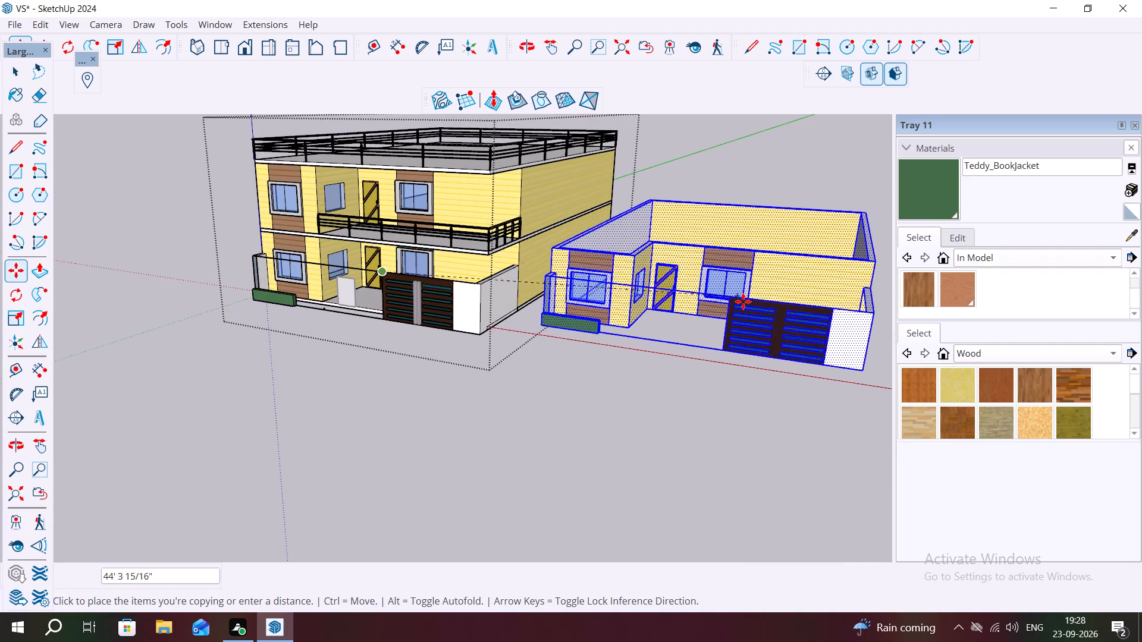
left_click(765, 305)
scroll(628, 357, "down", 3)
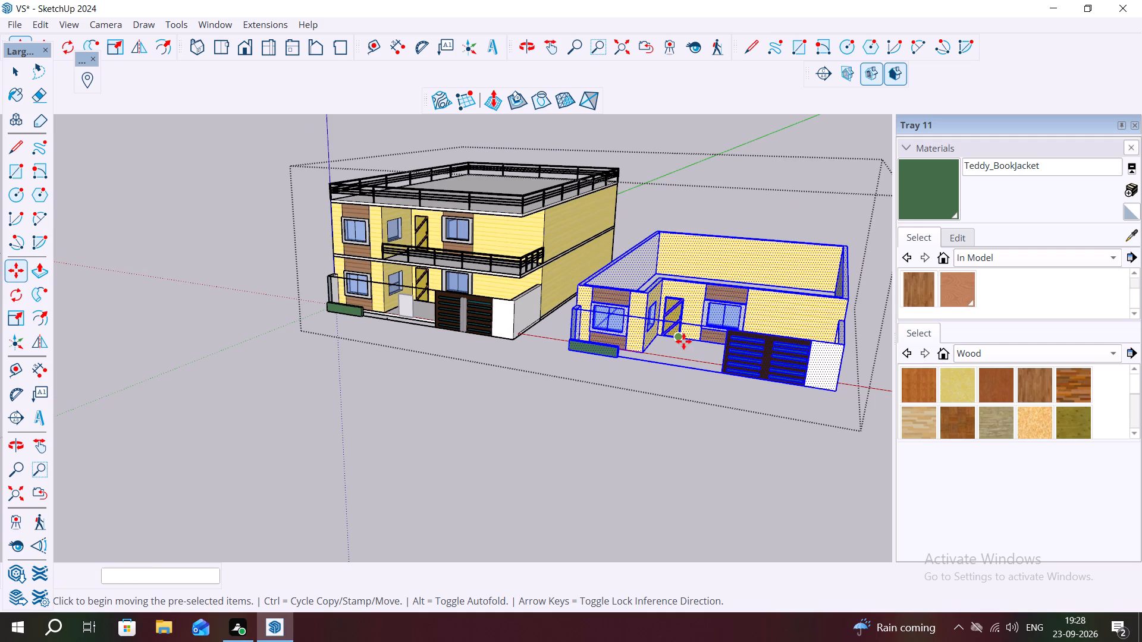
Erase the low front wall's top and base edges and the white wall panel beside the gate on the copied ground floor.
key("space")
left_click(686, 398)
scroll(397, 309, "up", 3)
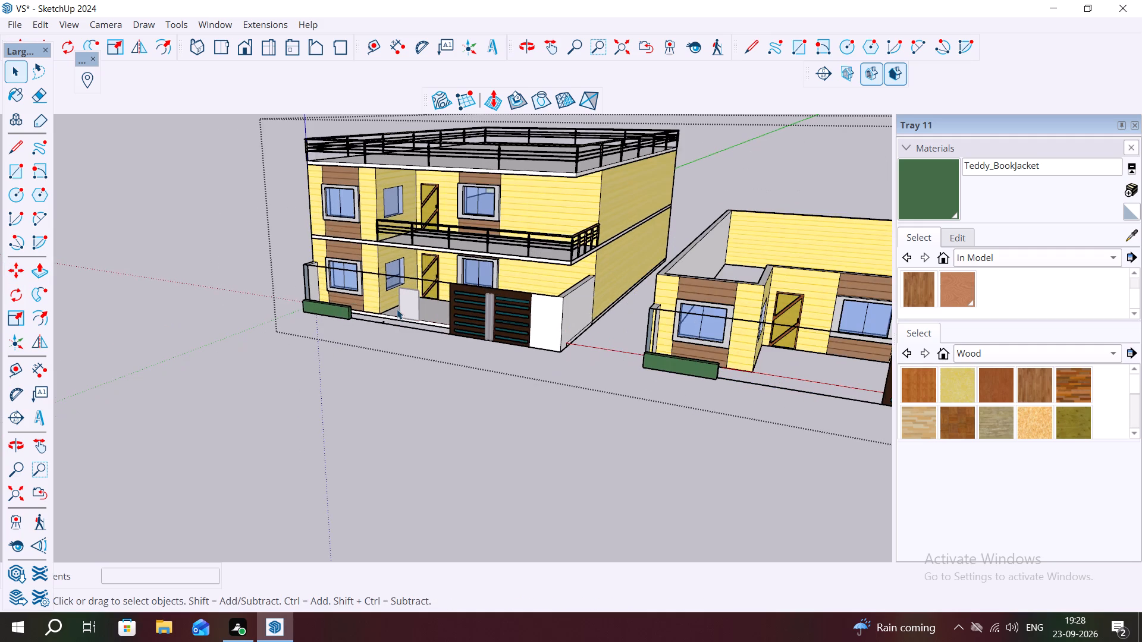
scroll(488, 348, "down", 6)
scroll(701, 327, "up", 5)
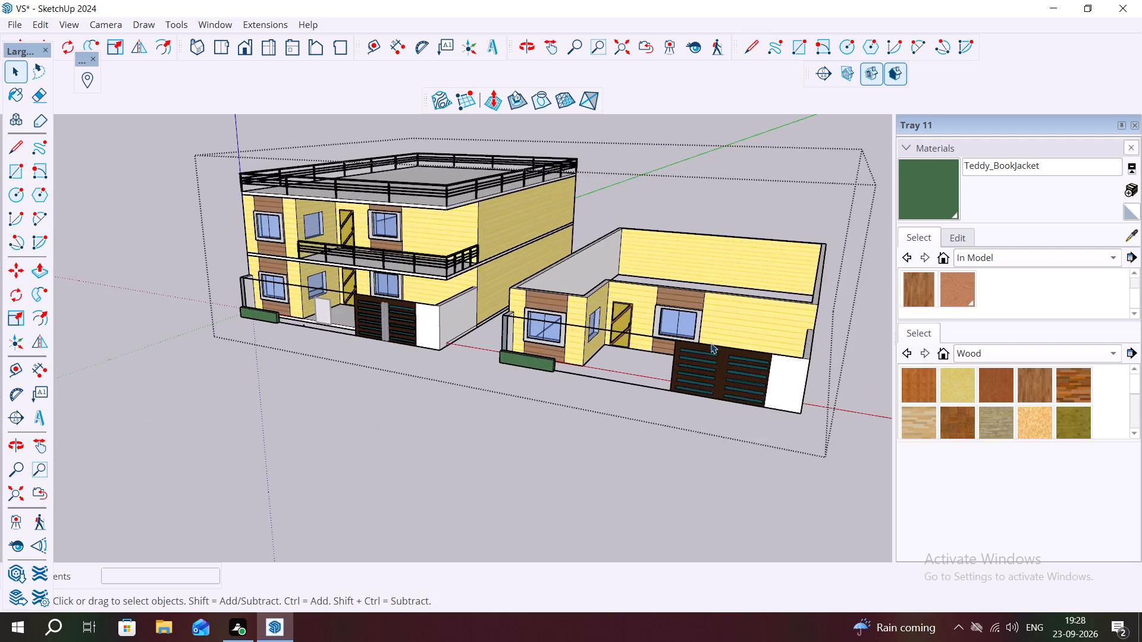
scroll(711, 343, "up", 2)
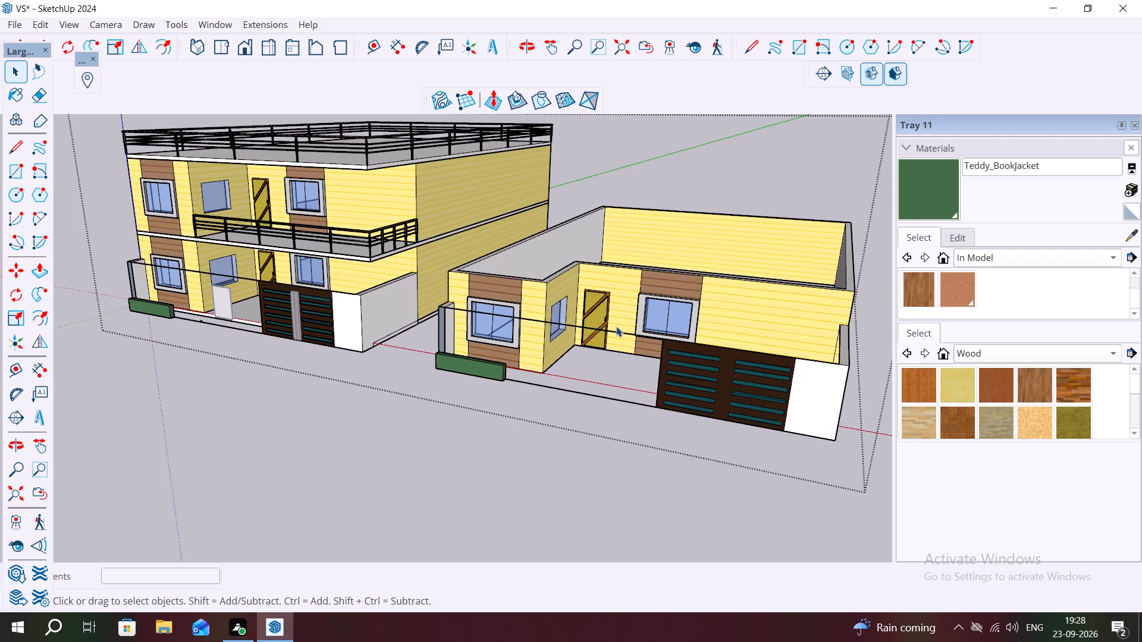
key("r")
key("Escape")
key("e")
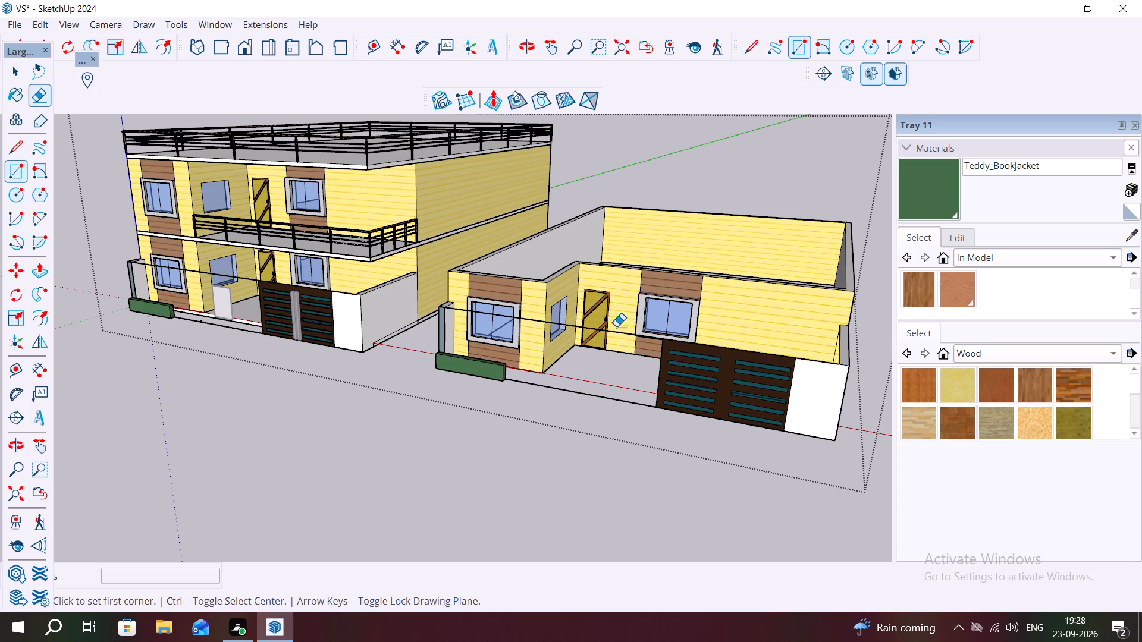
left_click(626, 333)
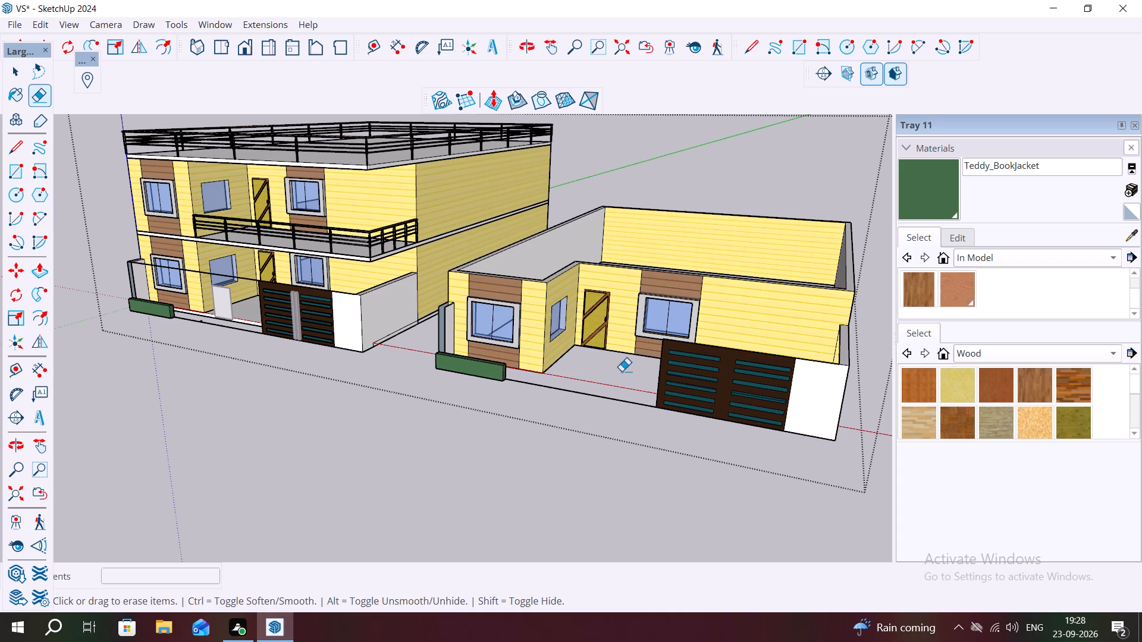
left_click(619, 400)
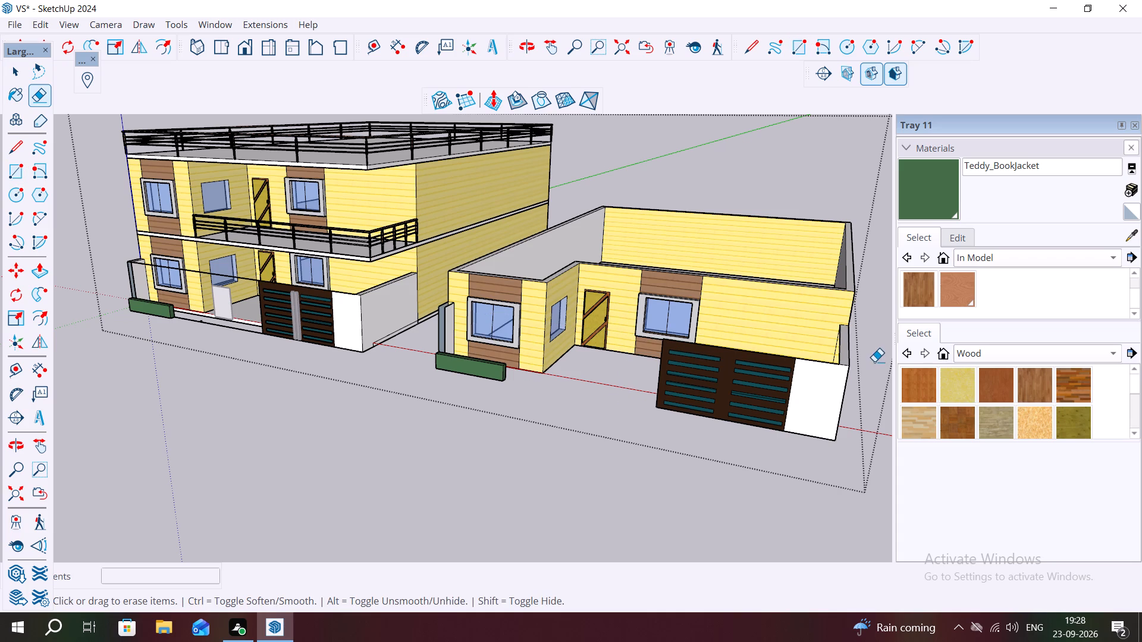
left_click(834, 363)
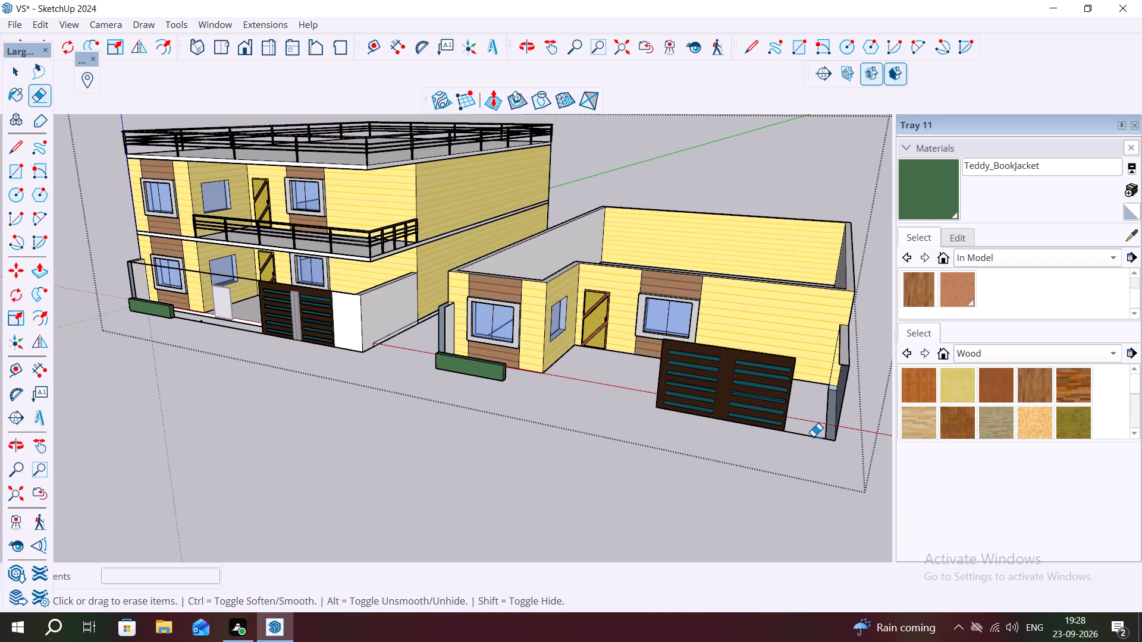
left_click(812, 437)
Move the copied striped gate about 30' 7" from its upper corner onto open ground in front of the copied walls.
key("space")
double_click(726, 365)
key("m")
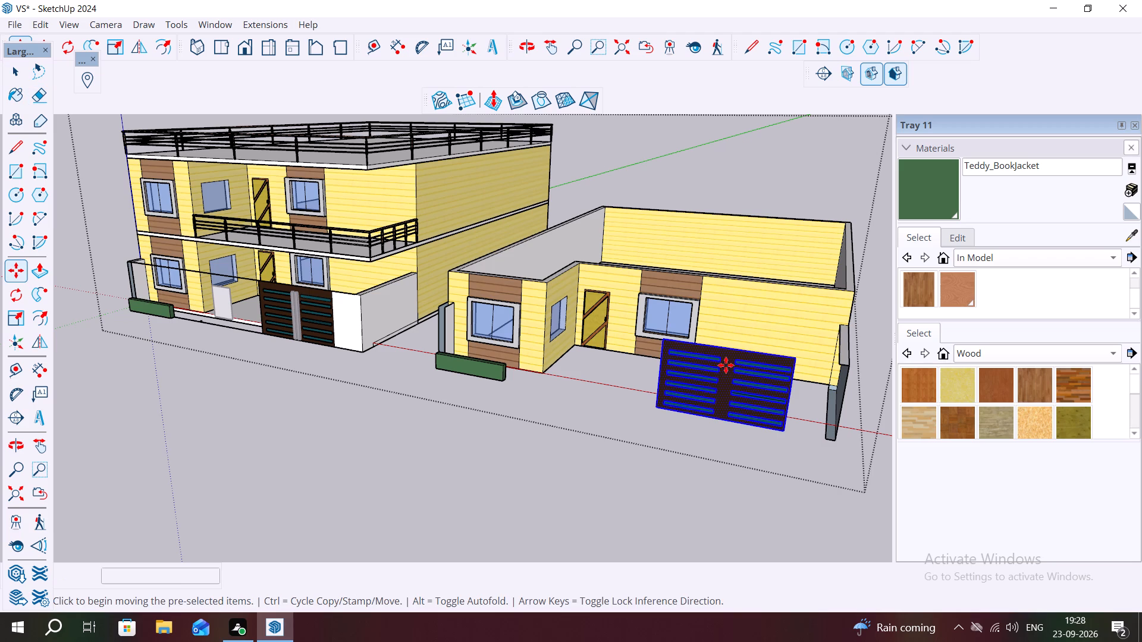
left_click(795, 358)
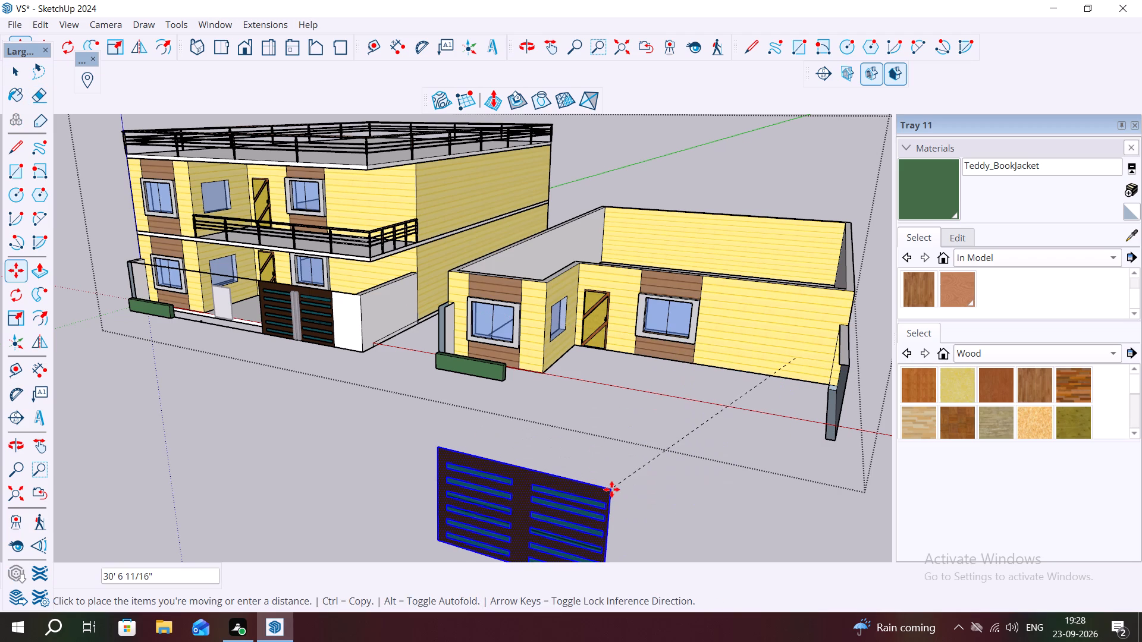
left_click(611, 489)
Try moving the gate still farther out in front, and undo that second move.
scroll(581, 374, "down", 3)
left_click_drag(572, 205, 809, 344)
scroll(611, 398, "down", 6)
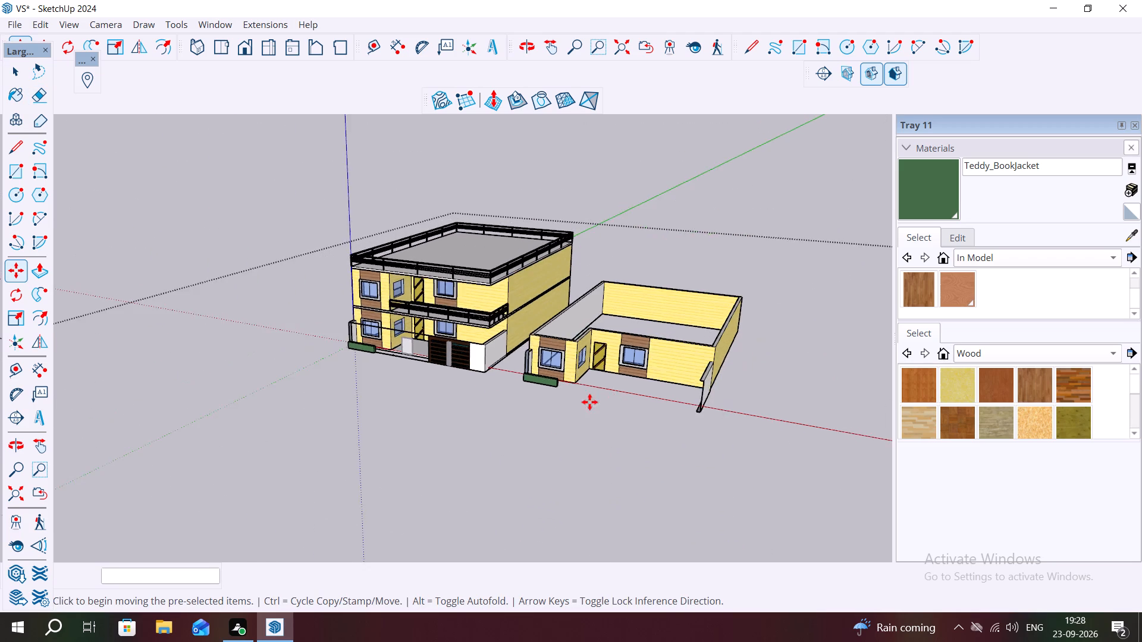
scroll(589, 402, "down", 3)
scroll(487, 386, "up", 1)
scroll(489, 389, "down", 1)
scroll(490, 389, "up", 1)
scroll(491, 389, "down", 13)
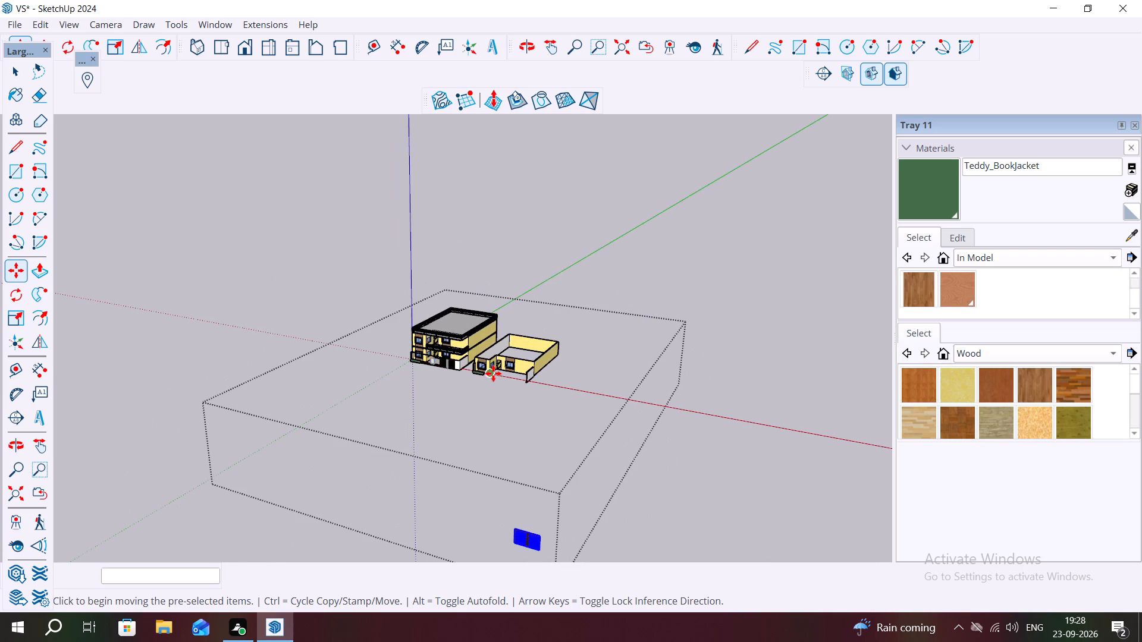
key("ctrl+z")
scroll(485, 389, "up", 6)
Delete the connected ground-floor copy beside the house, keeping the separated gate.
key("space")
left_click(535, 370)
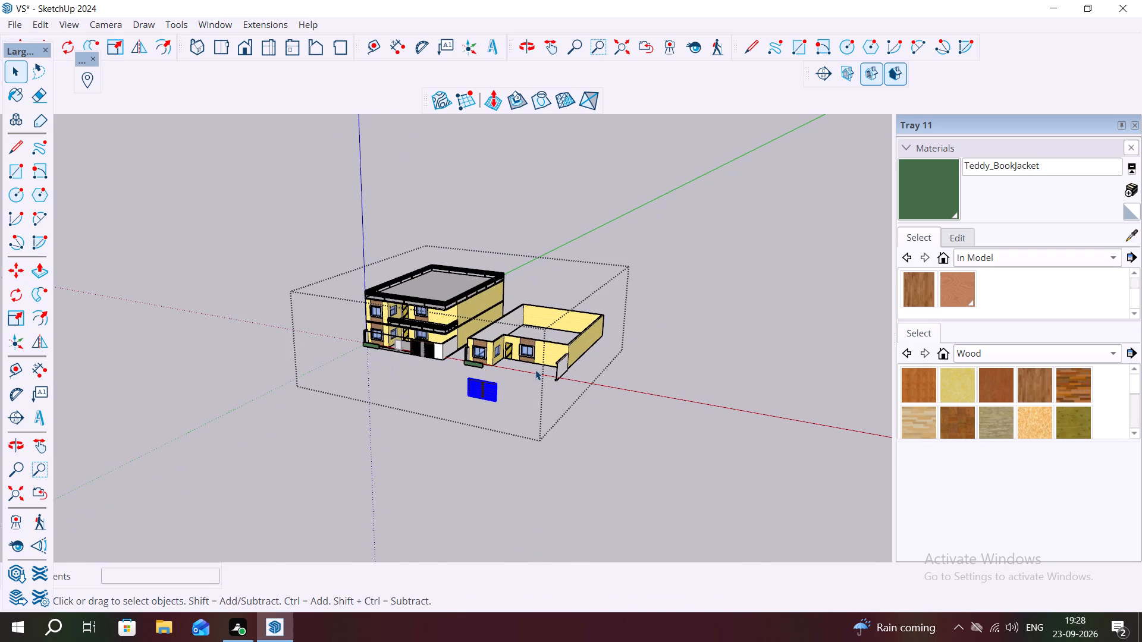
scroll(565, 294, "up", 1)
middle_click_drag(576, 303, 654, 376)
triple_click(492, 347)
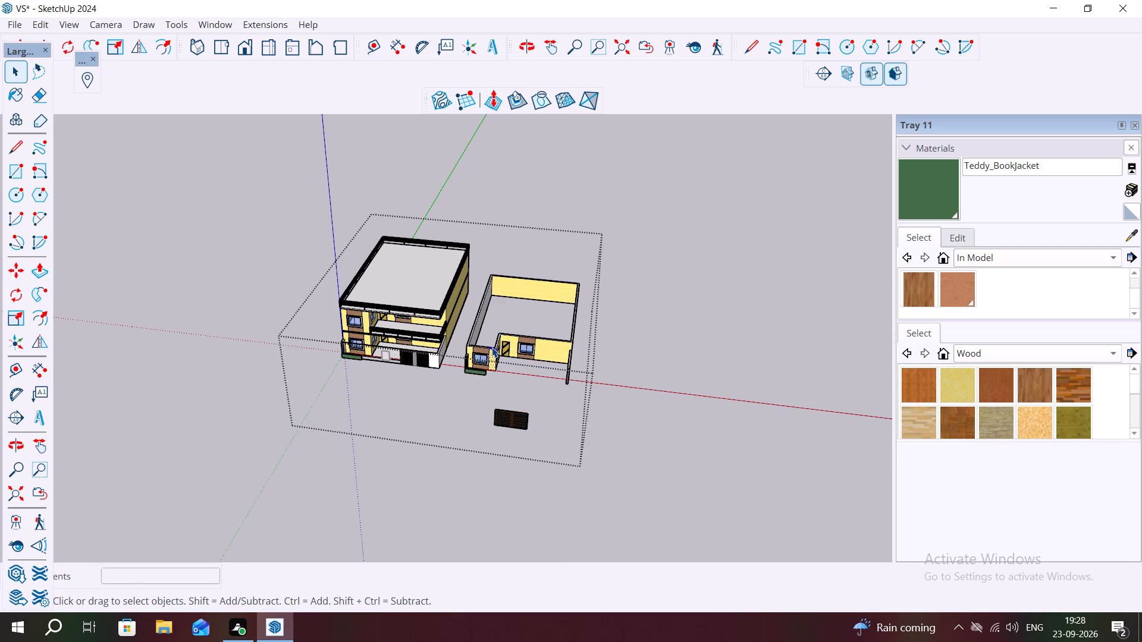
key("Delete")
Delete the brown gate face together with its bounding edges from the original house's porch front.
middle_click_drag(394, 358, 433, 269)
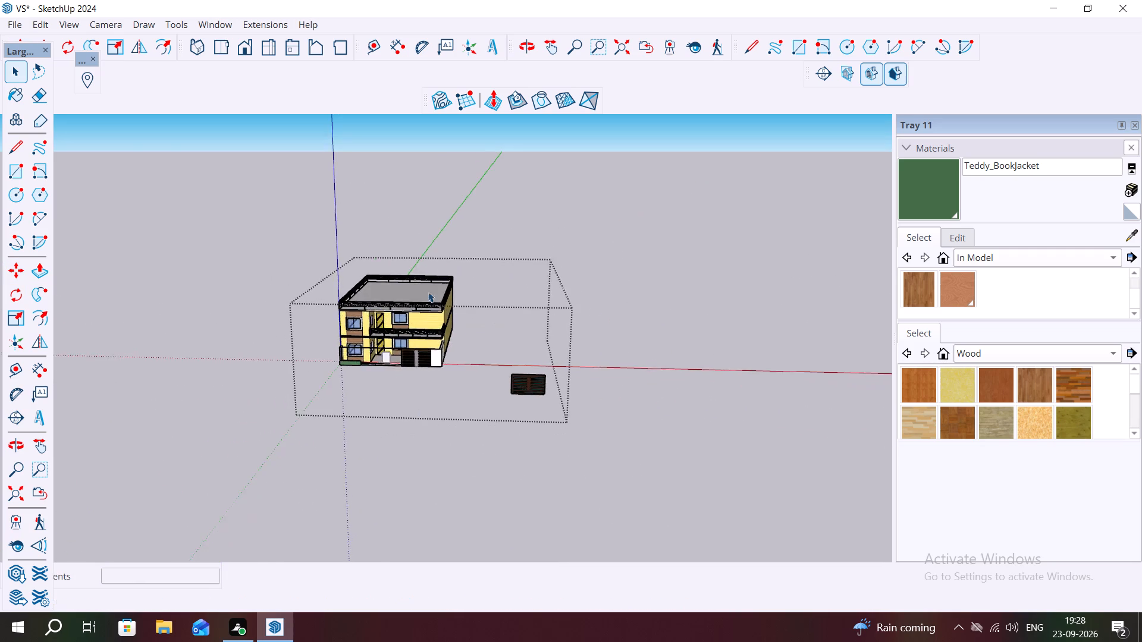
scroll(406, 331, "up", 10)
middle_click_drag(458, 377, 456, 431)
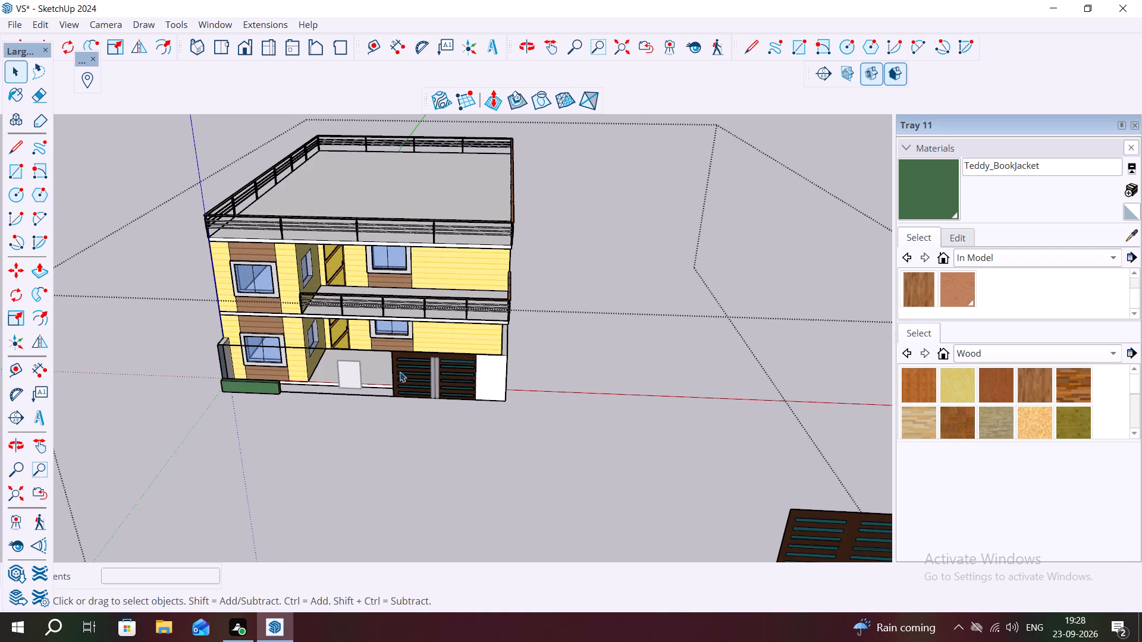
left_click(400, 362)
left_click(400, 362)
key("Delete")
Copy the connected ground-floor geometry from the white wall's lower corner to open ground about 52' 6 1/4" away beside the house.
triple_click(424, 353)
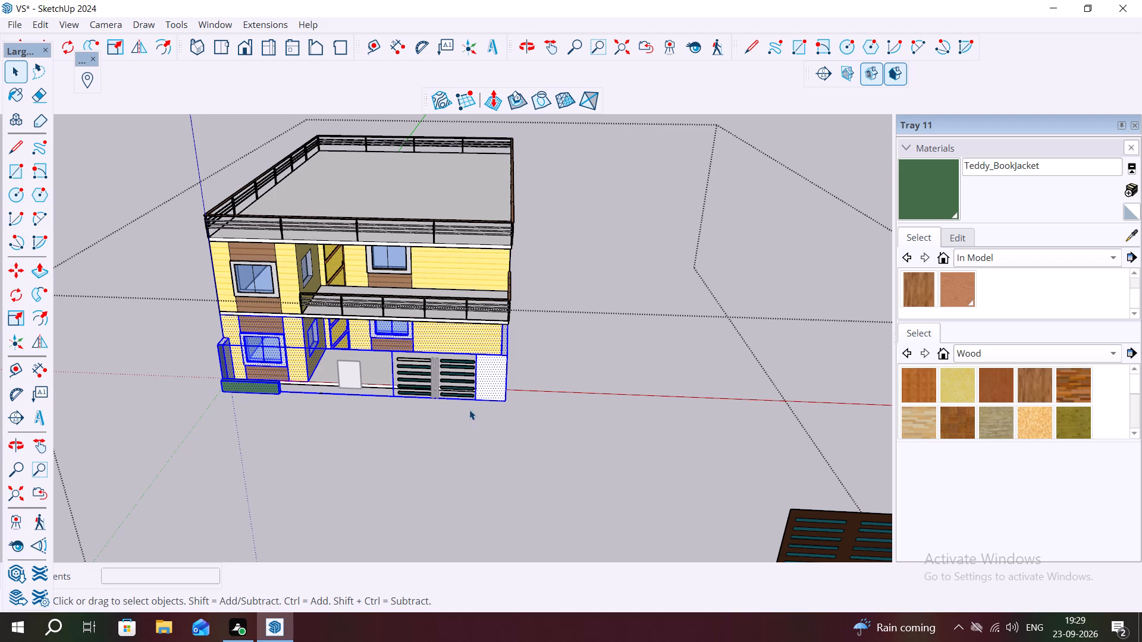
key("space")
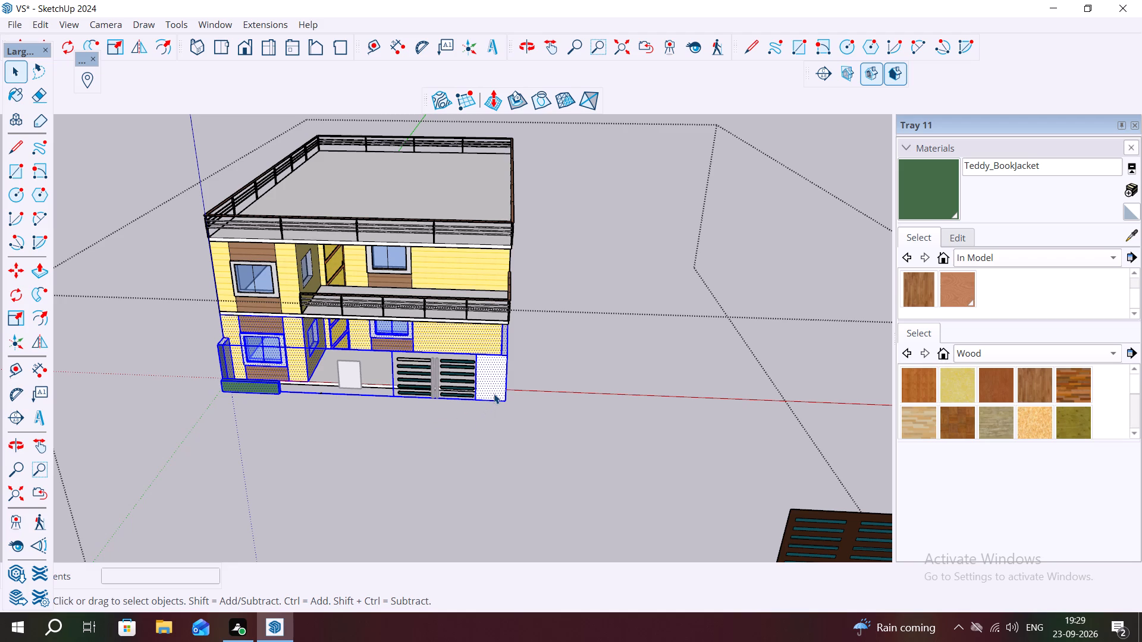
key("m")
left_click(503, 399)
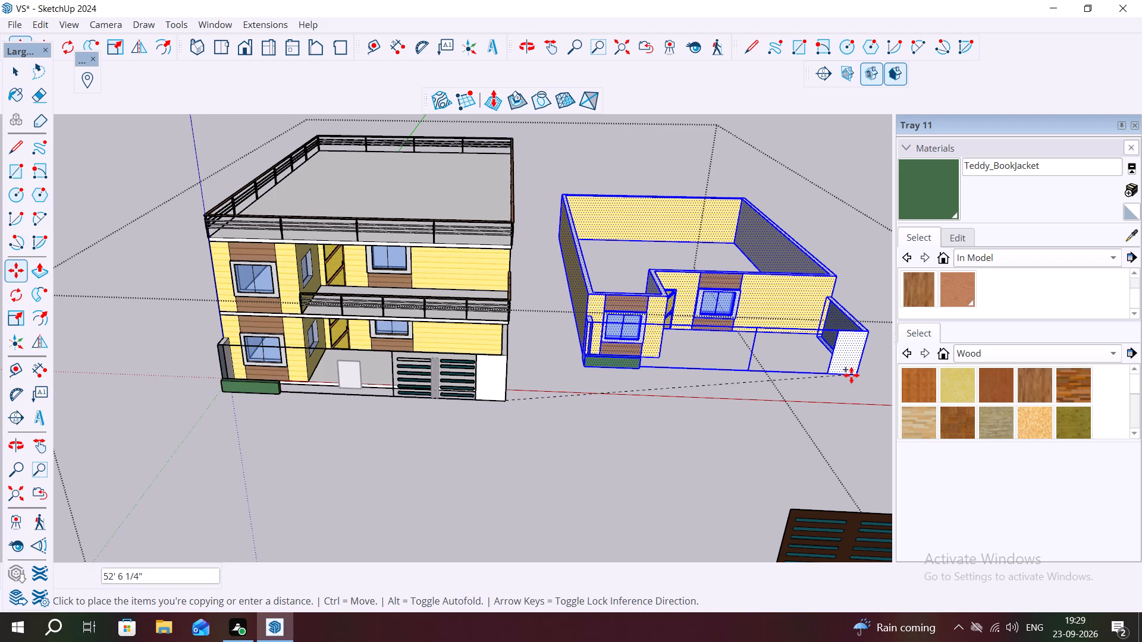
left_click(851, 375)
key("space")
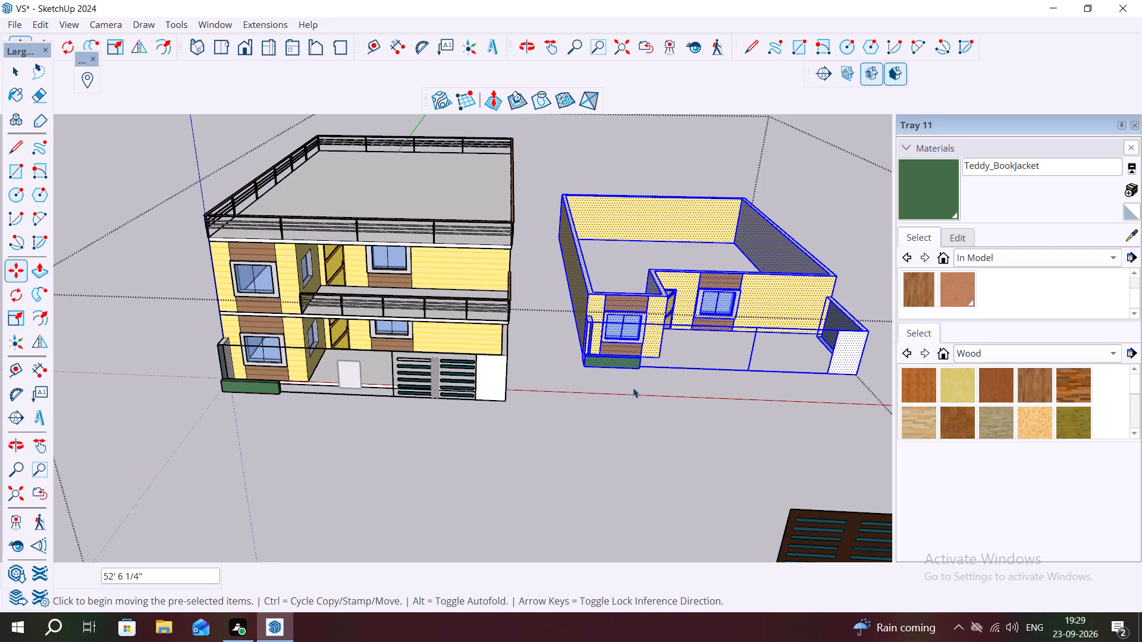
left_click(666, 385)
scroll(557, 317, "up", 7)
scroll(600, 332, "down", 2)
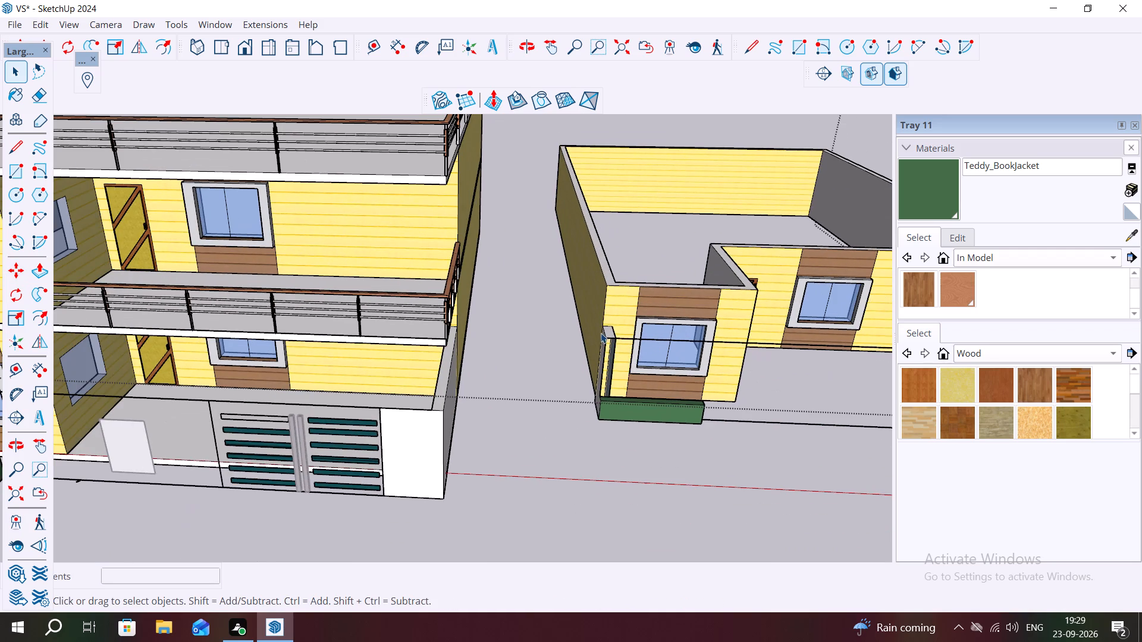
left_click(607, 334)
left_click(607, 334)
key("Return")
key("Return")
Delete the green ledge's faces and bounding edges from the front of the copied ground floor.
scroll(578, 363, "down", 1)
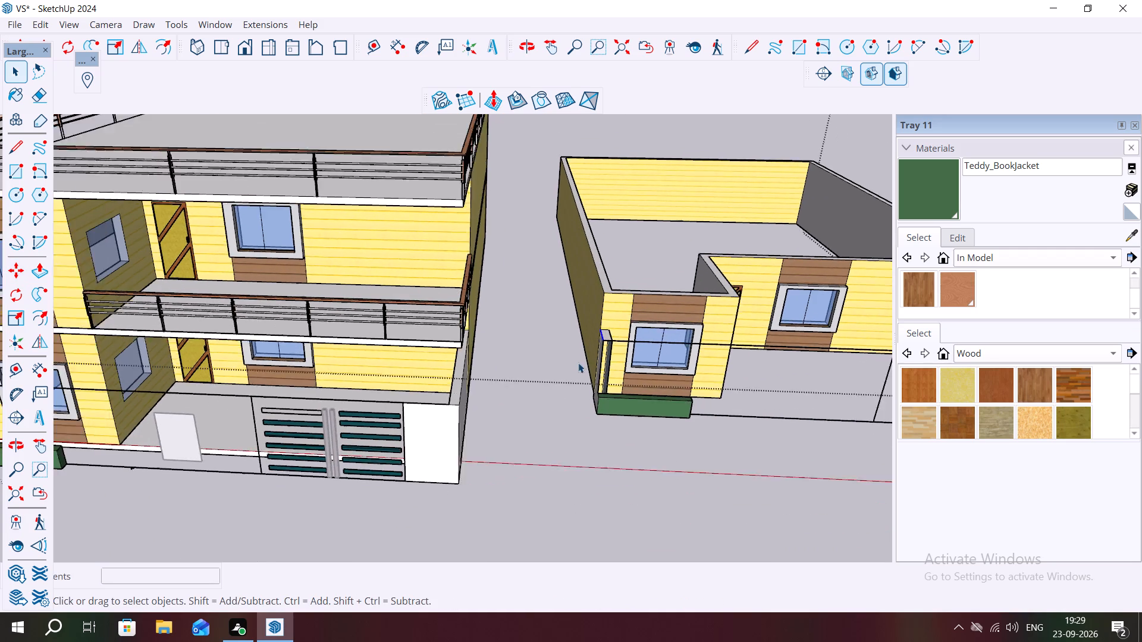
scroll(578, 363, "down", 4)
double_click(617, 391)
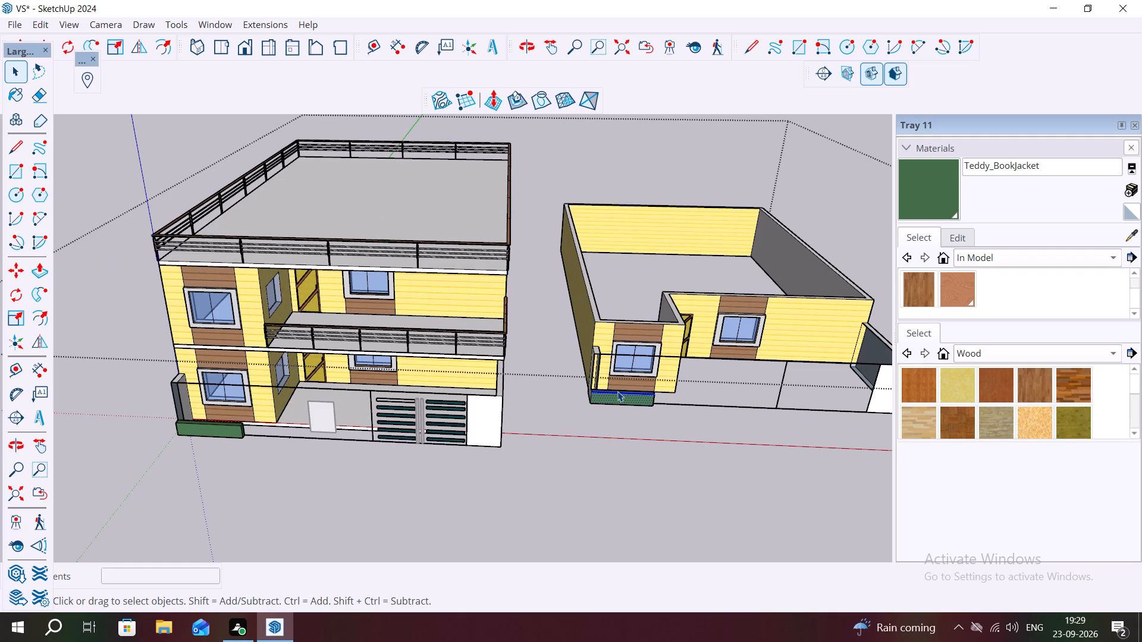
key("Return")
key("Delete")
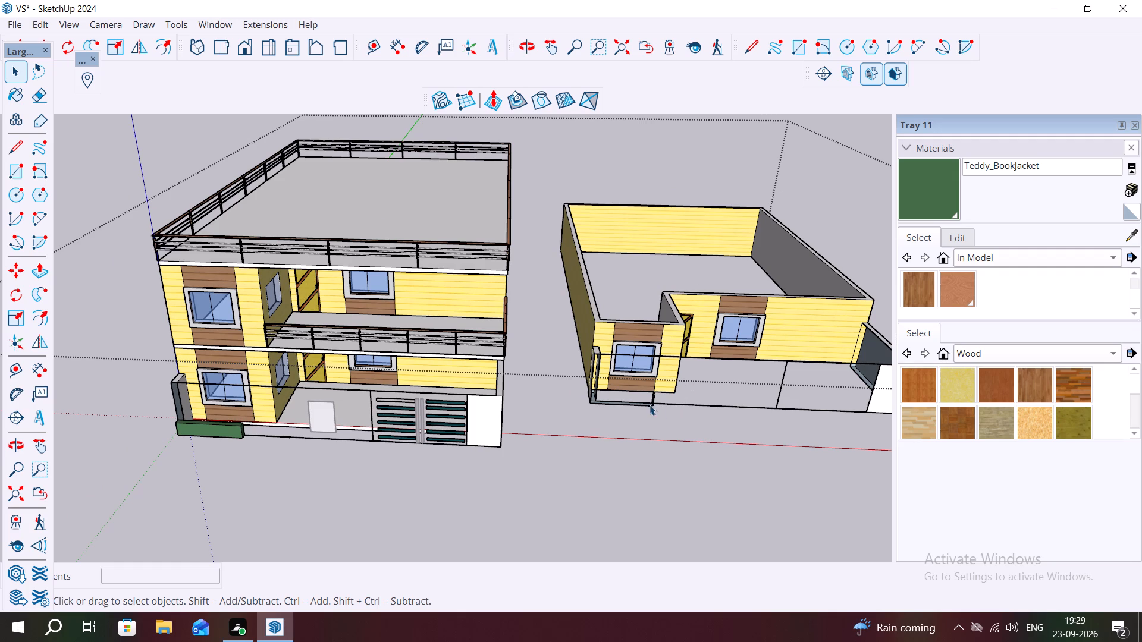
double_click(645, 403)
key("Delete")
double_click(641, 391)
key("Delete")
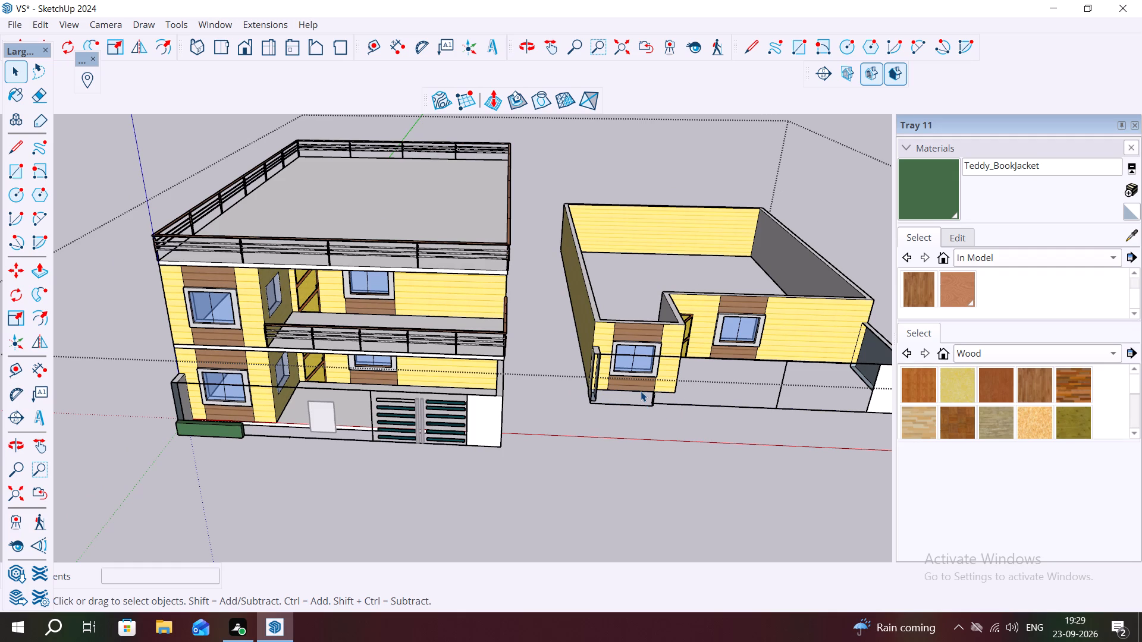
double_click(653, 395)
key("Delete")
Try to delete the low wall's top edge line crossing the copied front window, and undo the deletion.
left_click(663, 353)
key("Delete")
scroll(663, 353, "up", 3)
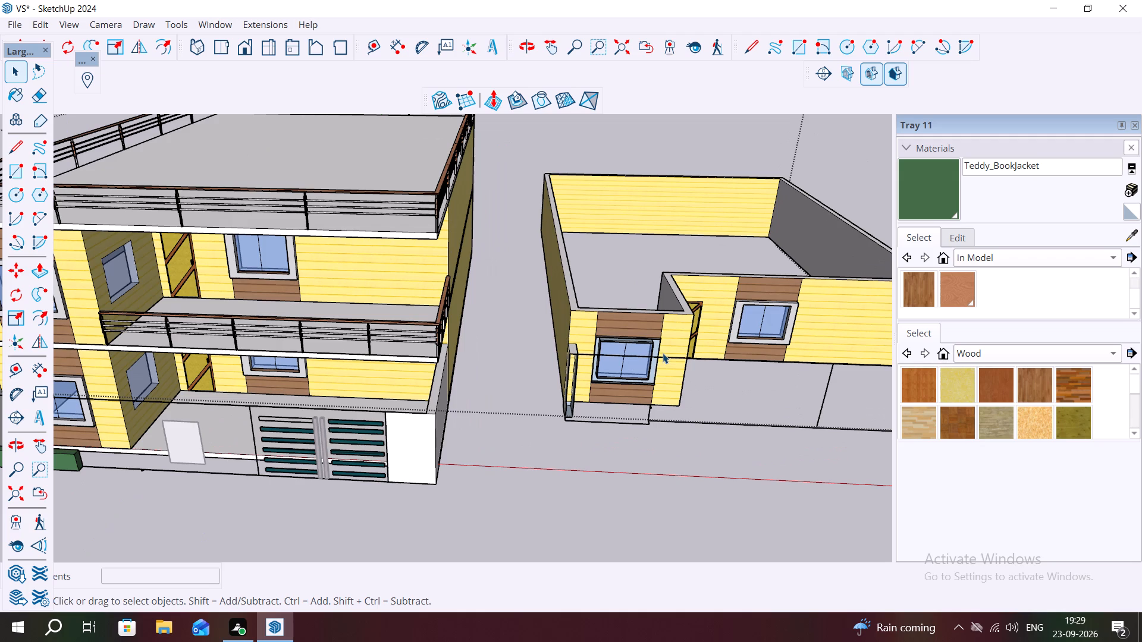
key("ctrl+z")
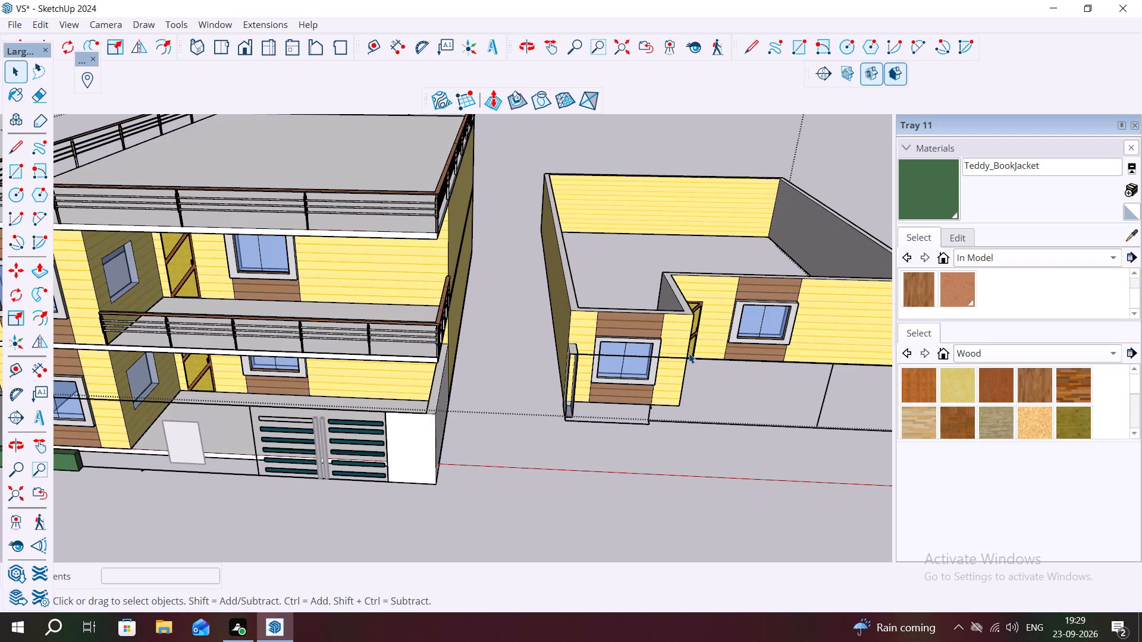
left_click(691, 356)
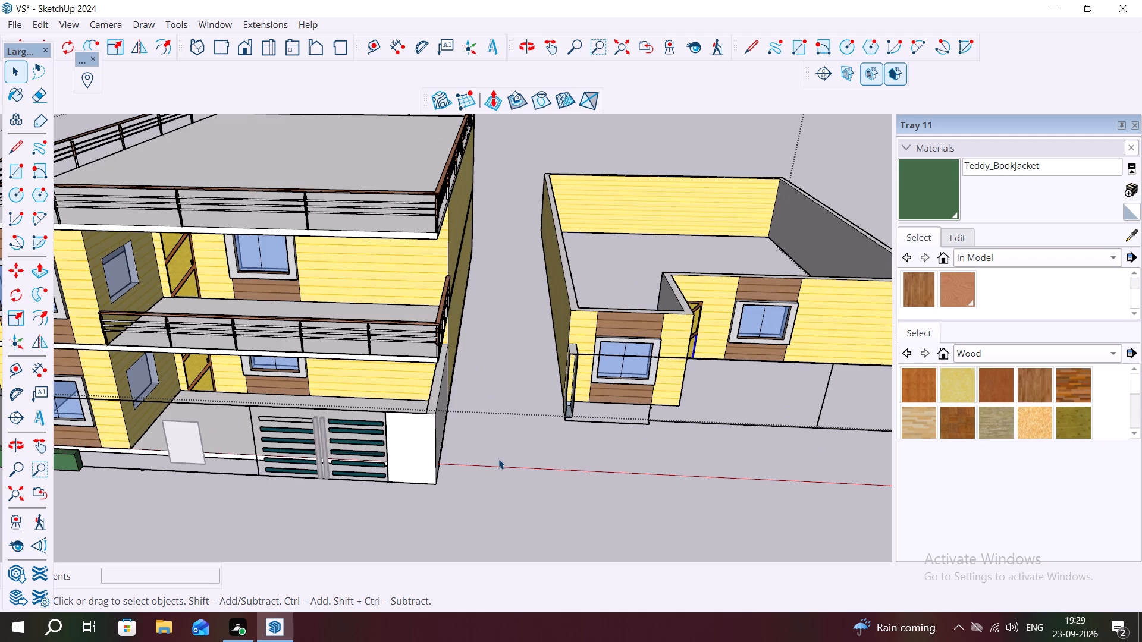
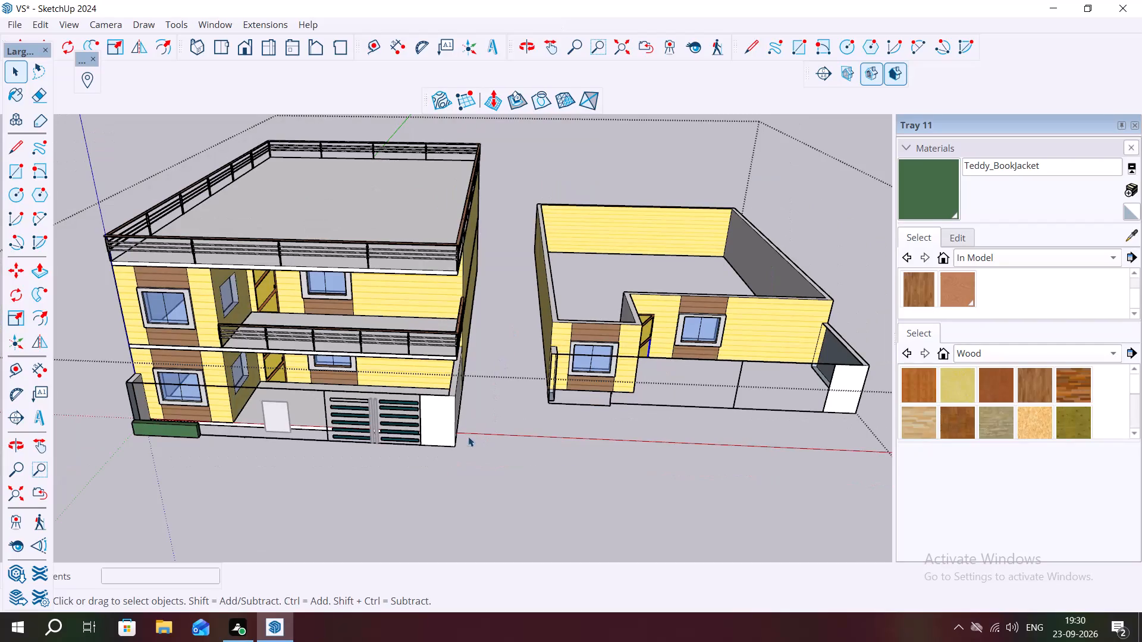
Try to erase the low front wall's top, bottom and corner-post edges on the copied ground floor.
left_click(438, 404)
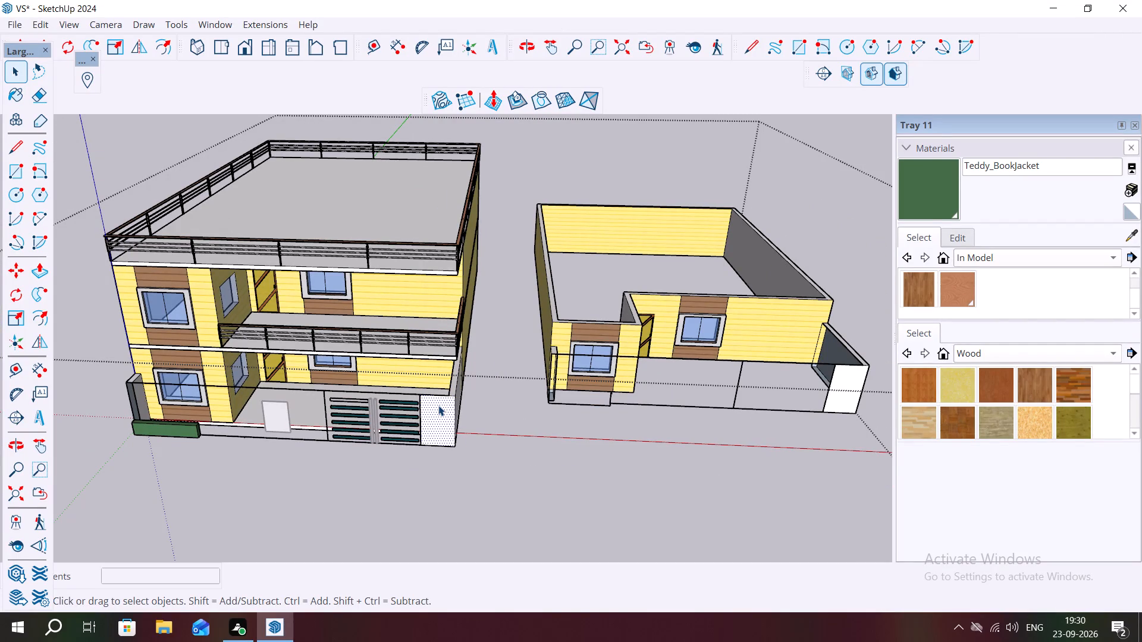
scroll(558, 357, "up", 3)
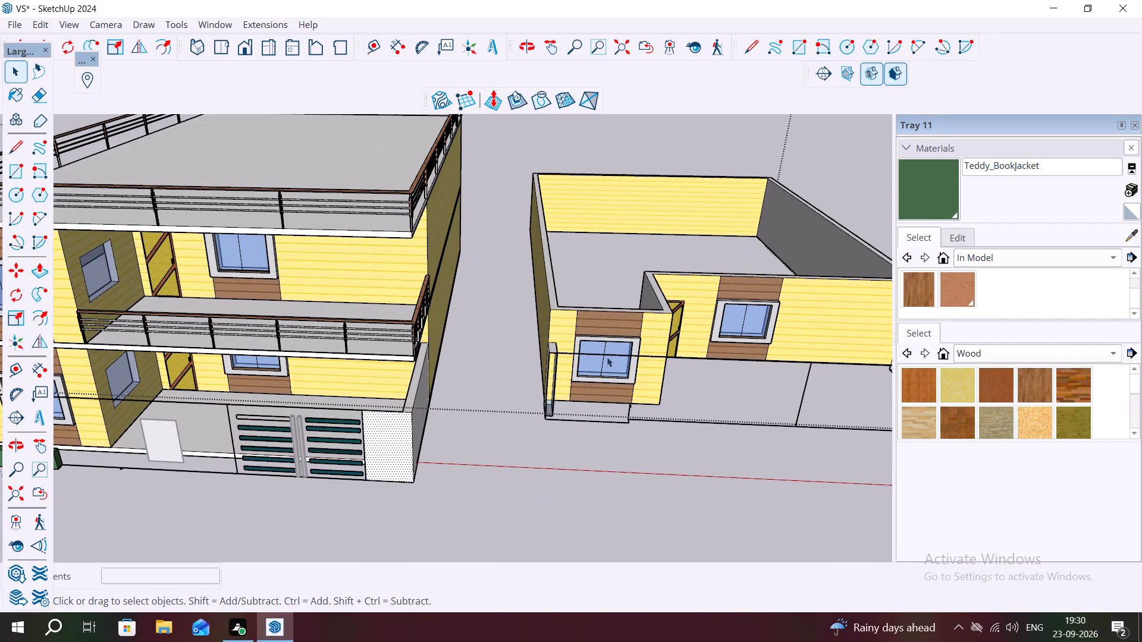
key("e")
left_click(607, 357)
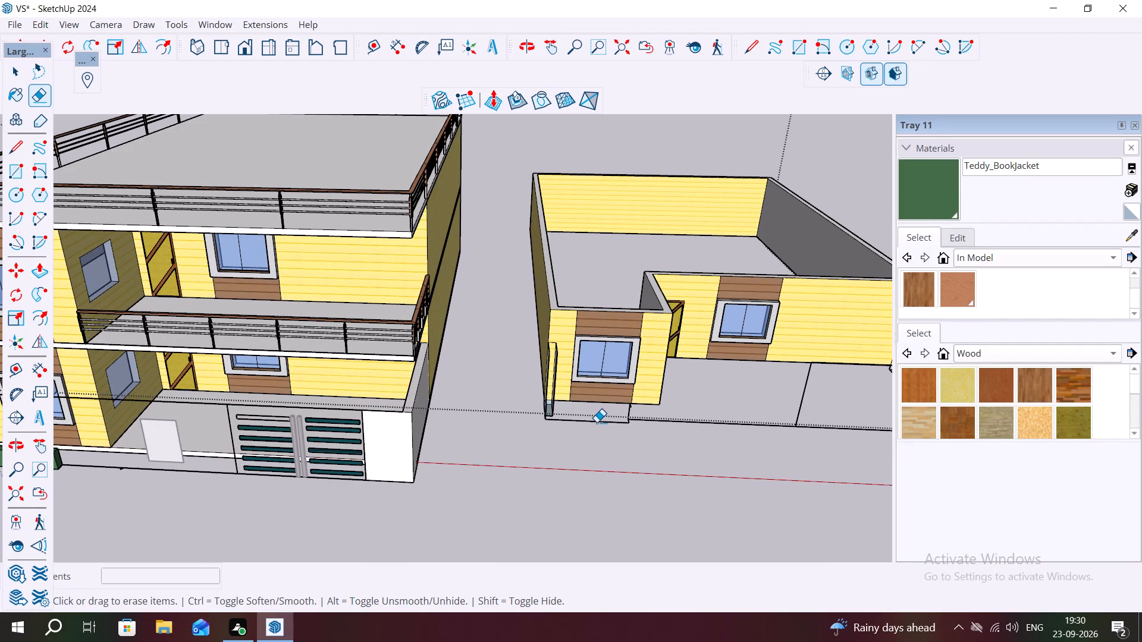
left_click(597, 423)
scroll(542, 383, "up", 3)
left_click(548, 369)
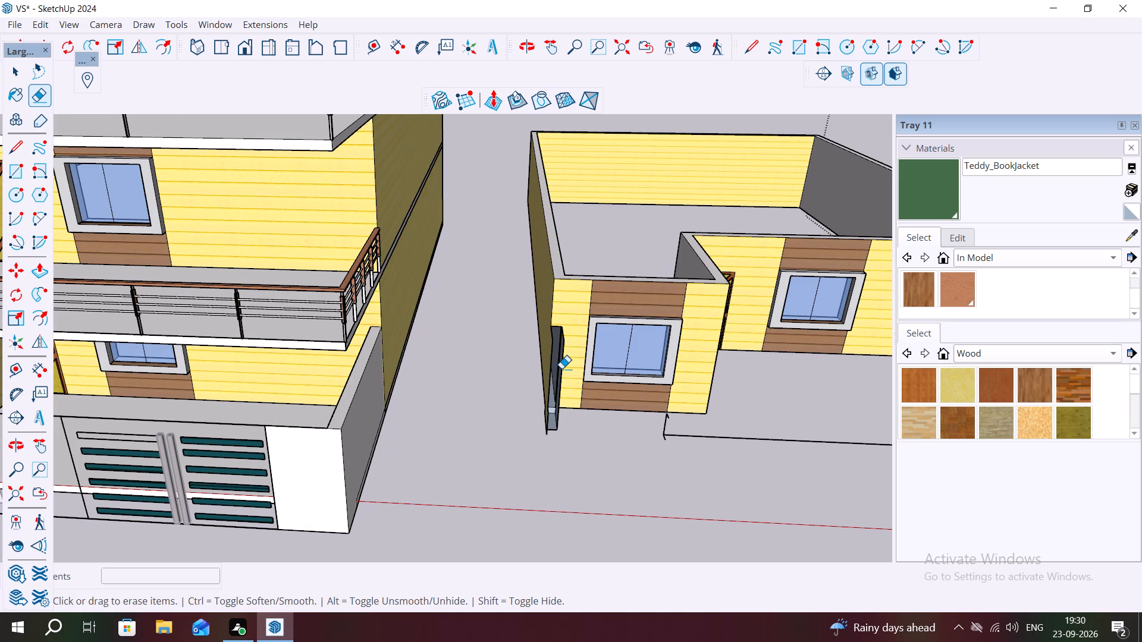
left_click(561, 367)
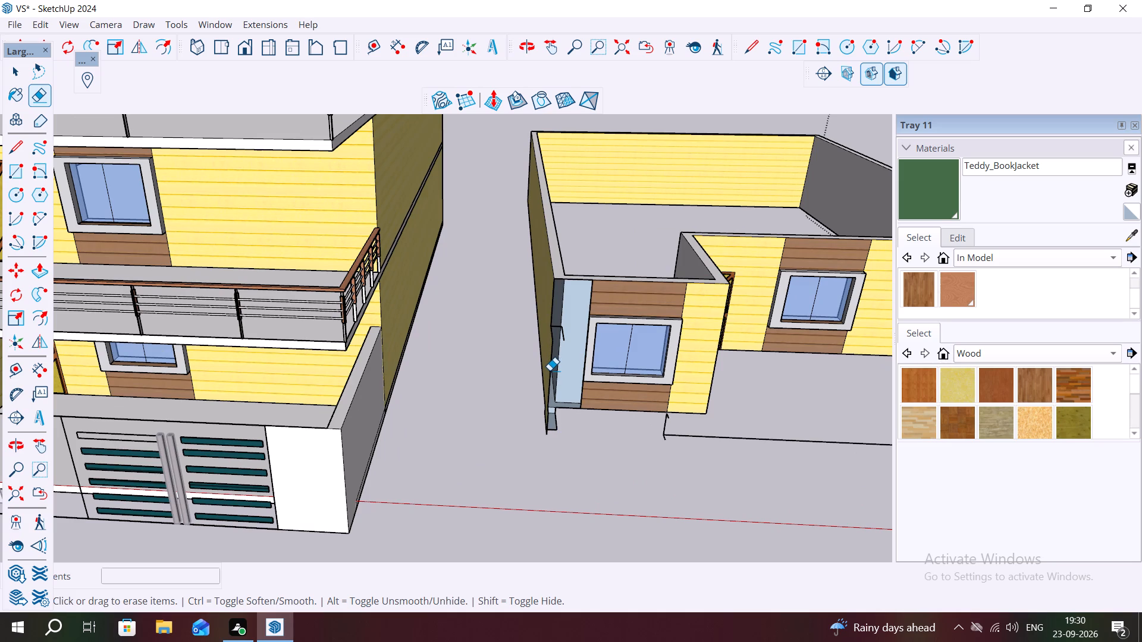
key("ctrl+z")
Undo the edge deletions on the copied ground floor, the copy itself, and the removal of the brown gate face.
middle_click_drag(557, 337, 650, 476)
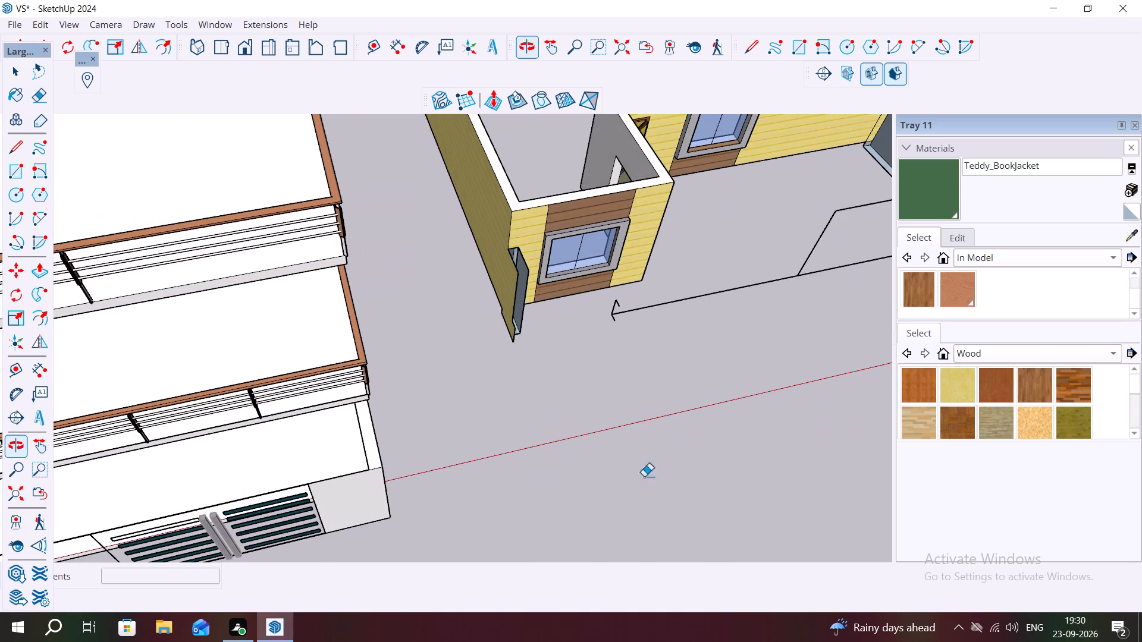
key("ctrl+z")
key("ctrl+z")
key("ctrl+z")
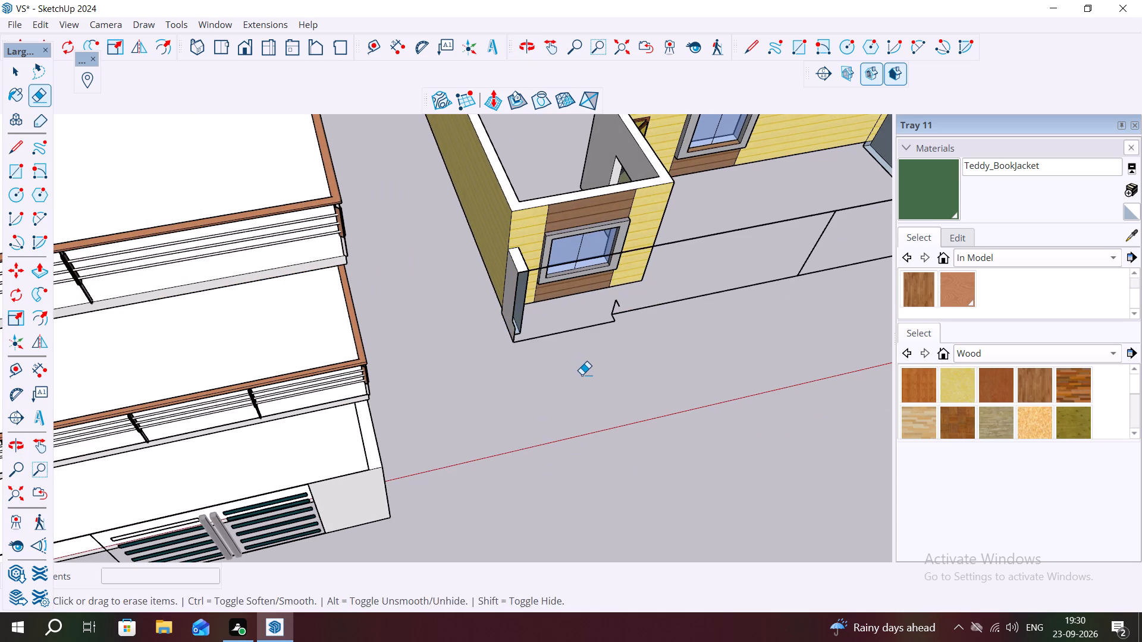
key("ctrl+z")
key("ctrl+z")
key("ctrl+z")
key("ctrl+z")
key("ctrl+z")
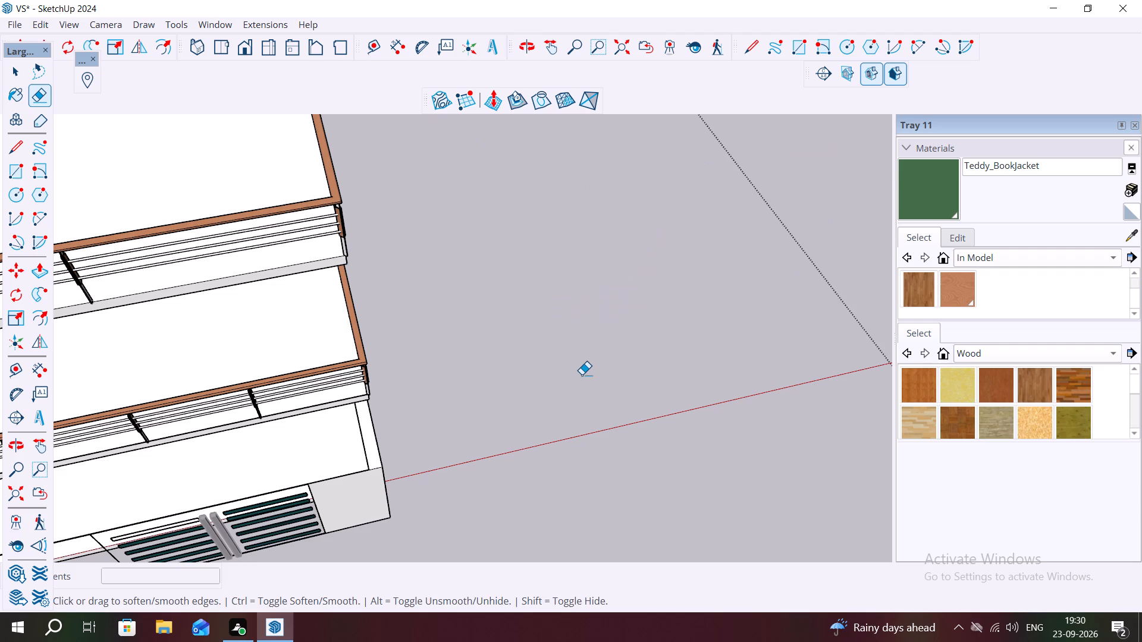
key("ctrl+z")
type("ZZ")
key("ctrl+z")
key("ctrl+z")
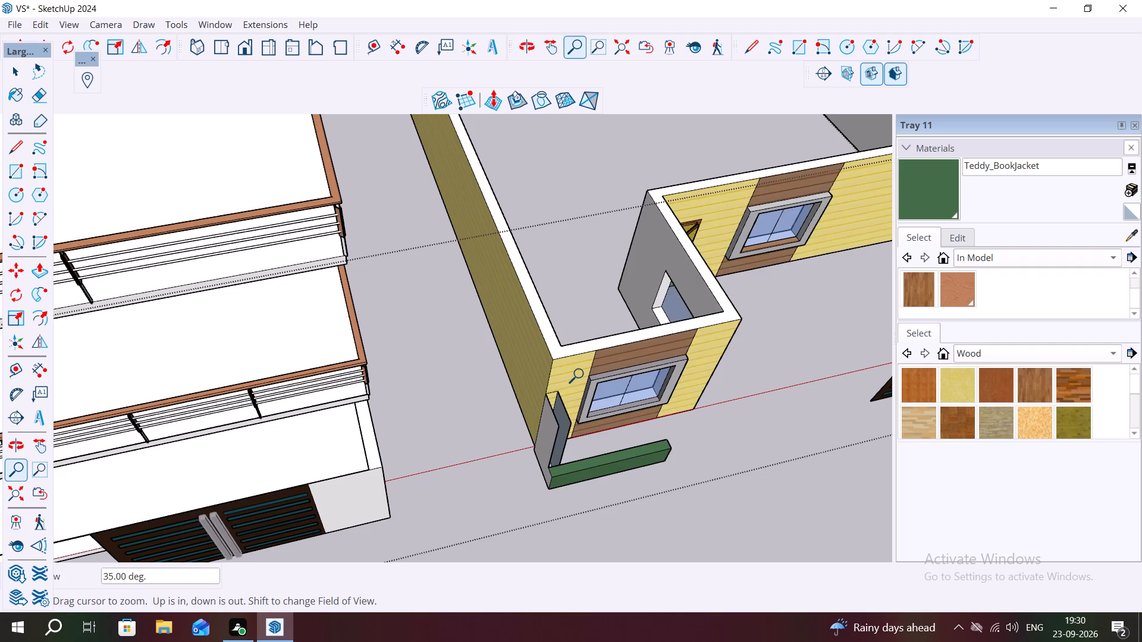
type("ZZZ")
key("ctrl+z")
key("ctrl+z")
key("ctrl+z")
key("ctrl+z")
scroll(609, 392, "down", 10, "ctrl")
key("ctrl+z")
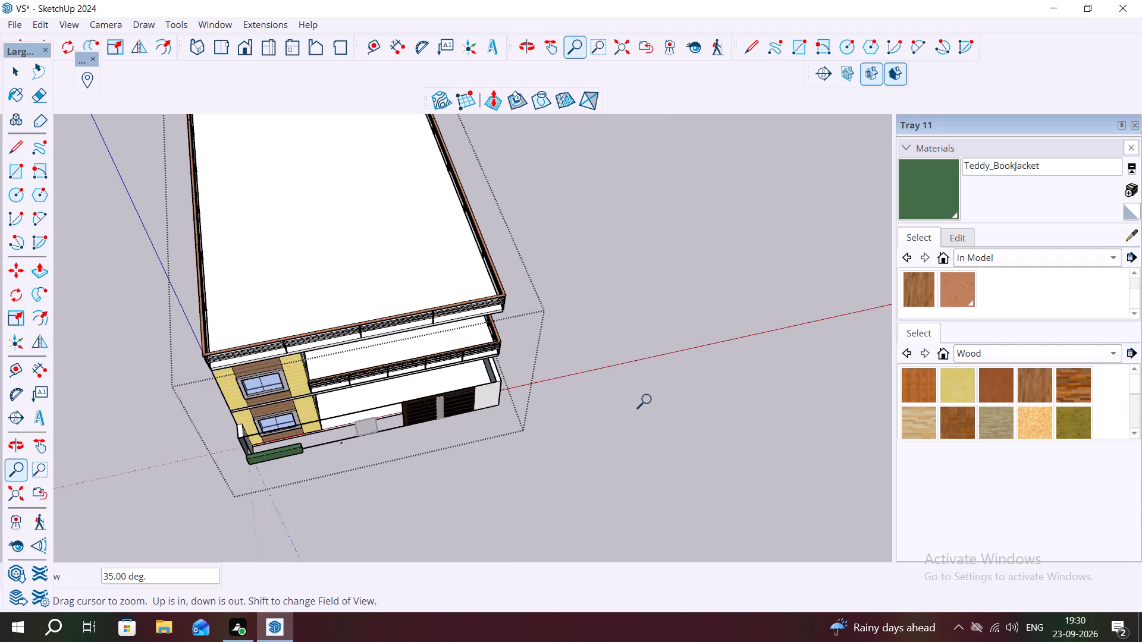
key("ctrl+z")
Undo the earlier removal of the porch's white front wall face and its outlined rectangle in front of the ground-floor window.
middle_click_drag(379, 445, 325, 301)
key("ctrl+z")
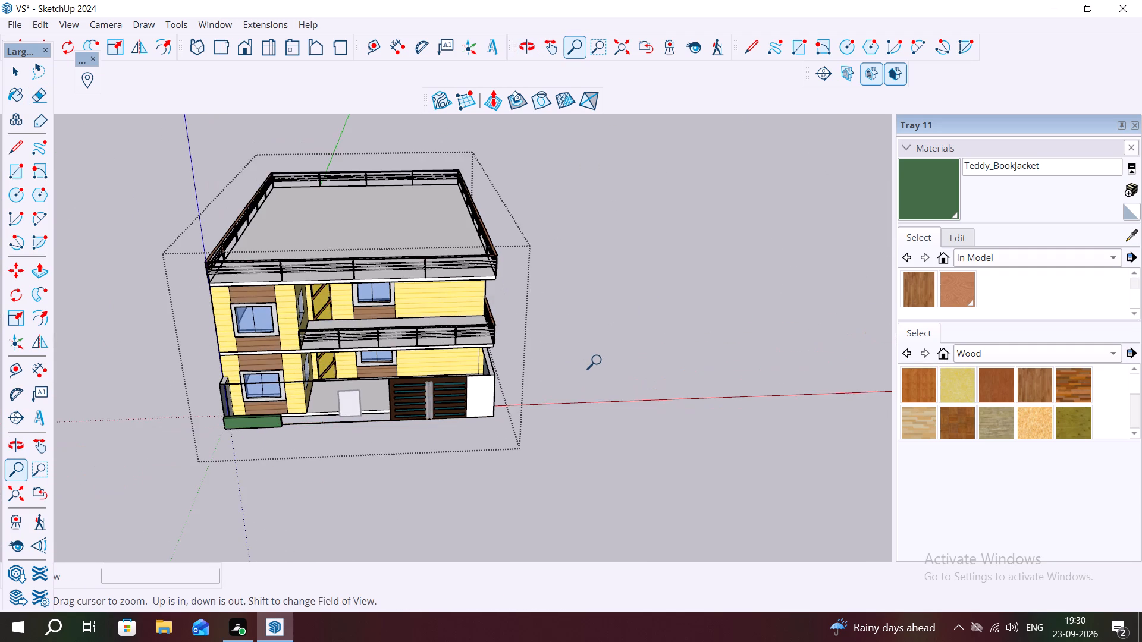
key("ctrl+z")
key("ctrl+z")
key("ctrl+z")
key("ctrl+z")
key("ctrl+z")
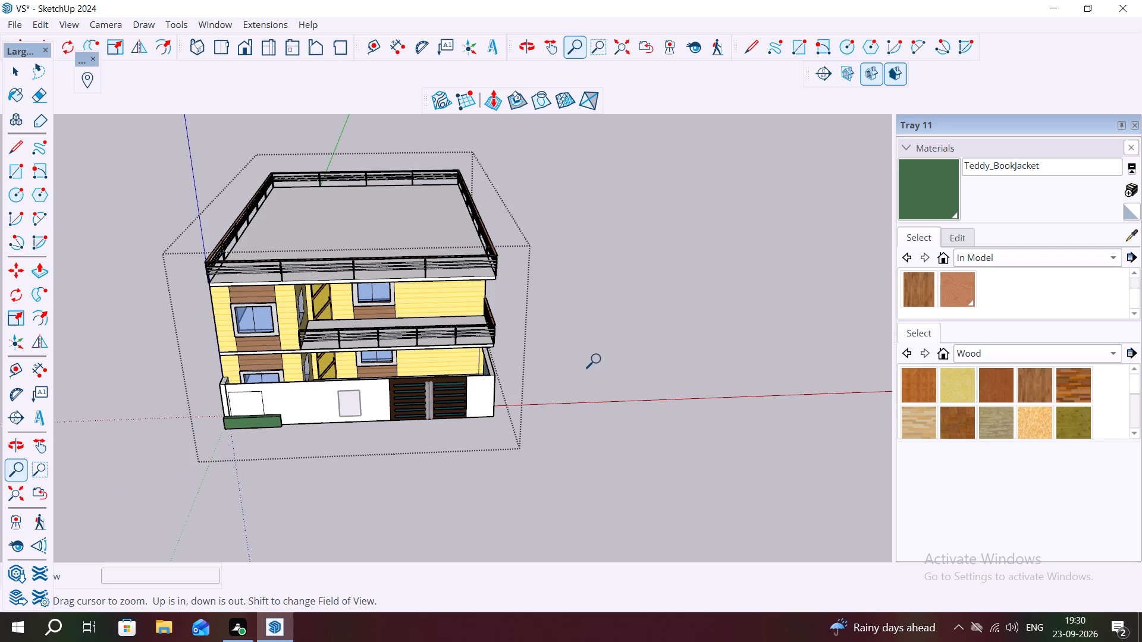
key("ctrl+z")
key("z")
key("ctrl+z")
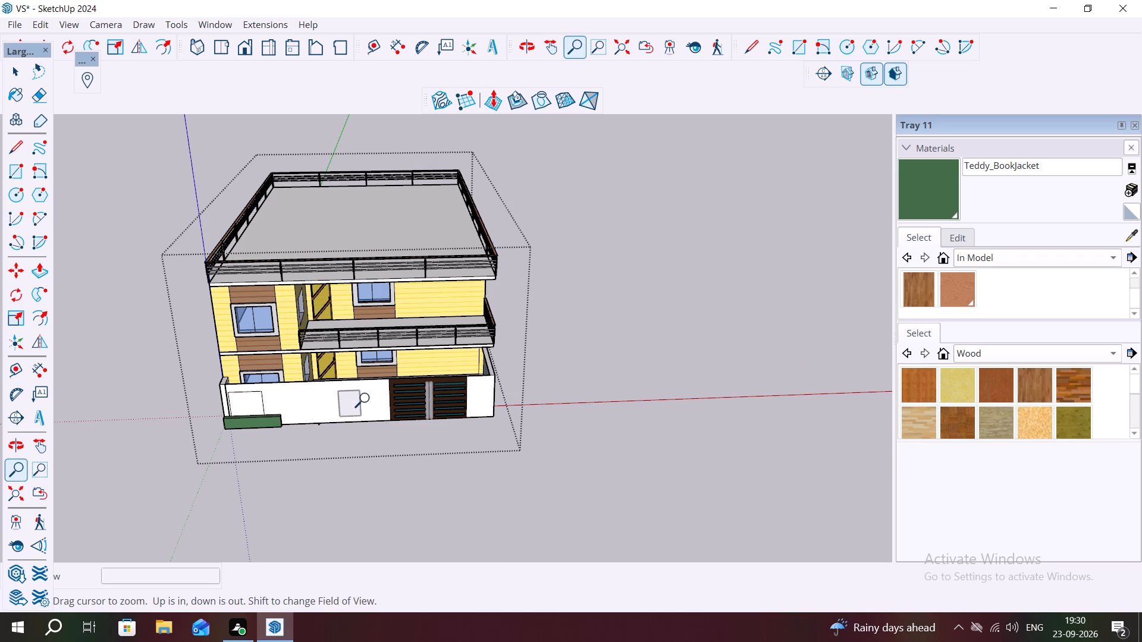
key("ctrl+z")
key("ctrl+z")
key("ctrl+z")
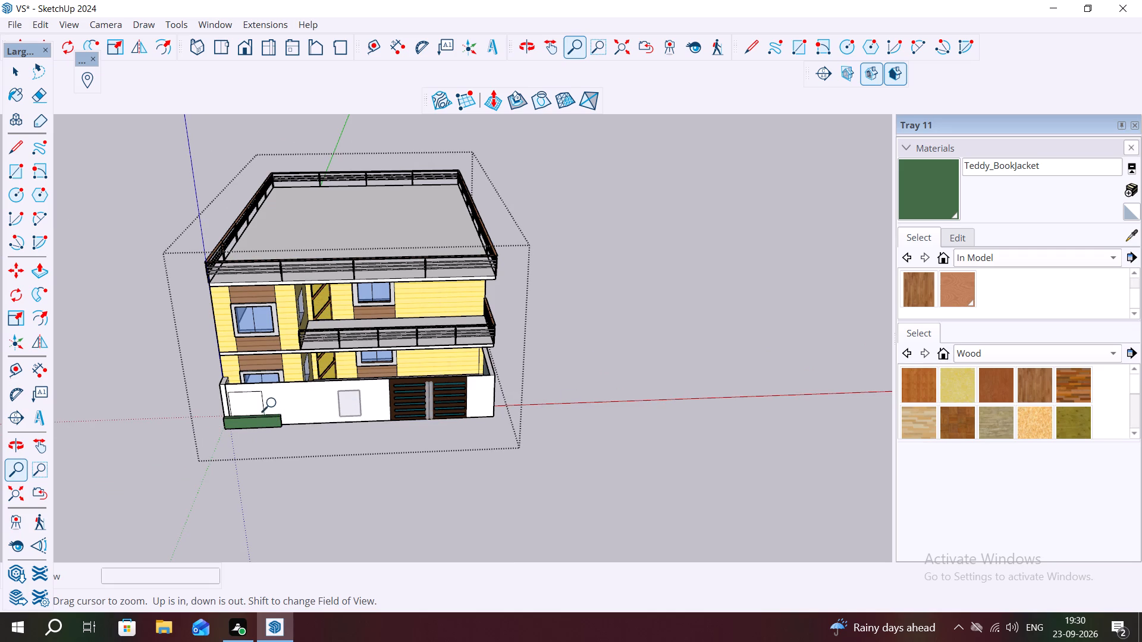
Erase the white front wall's top edge and the top and side lines of the rectangle outlined before the ground-floor window.
middle_click_drag(263, 397, 267, 434)
scroll(196, 381, "up", 3)
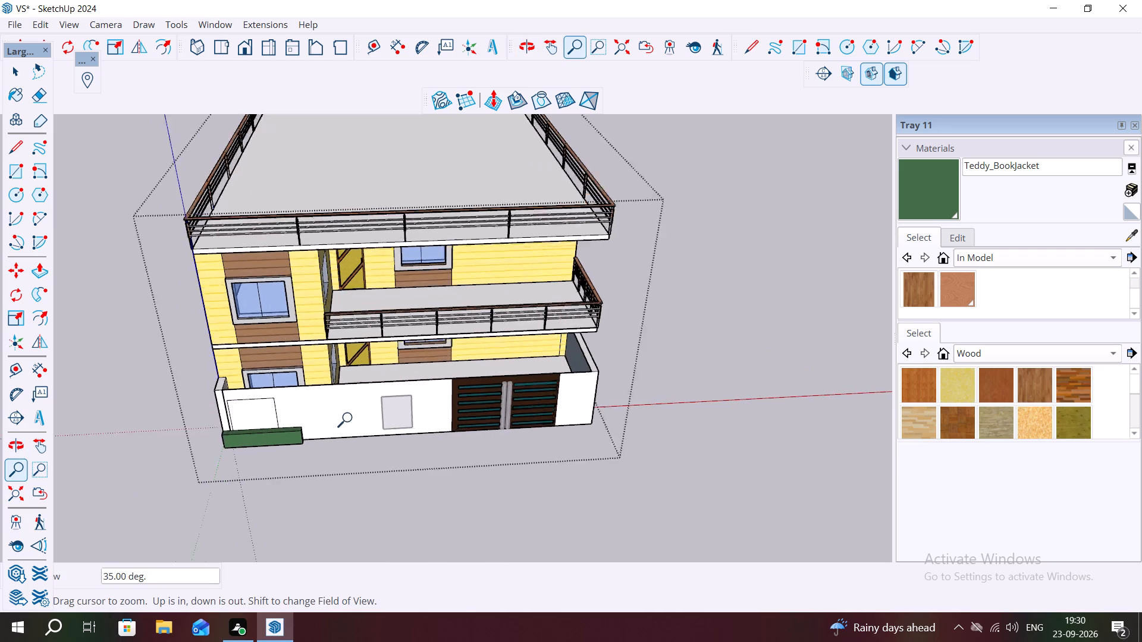
scroll(350, 418, "up", 4)
middle_click_drag(352, 394, 368, 441)
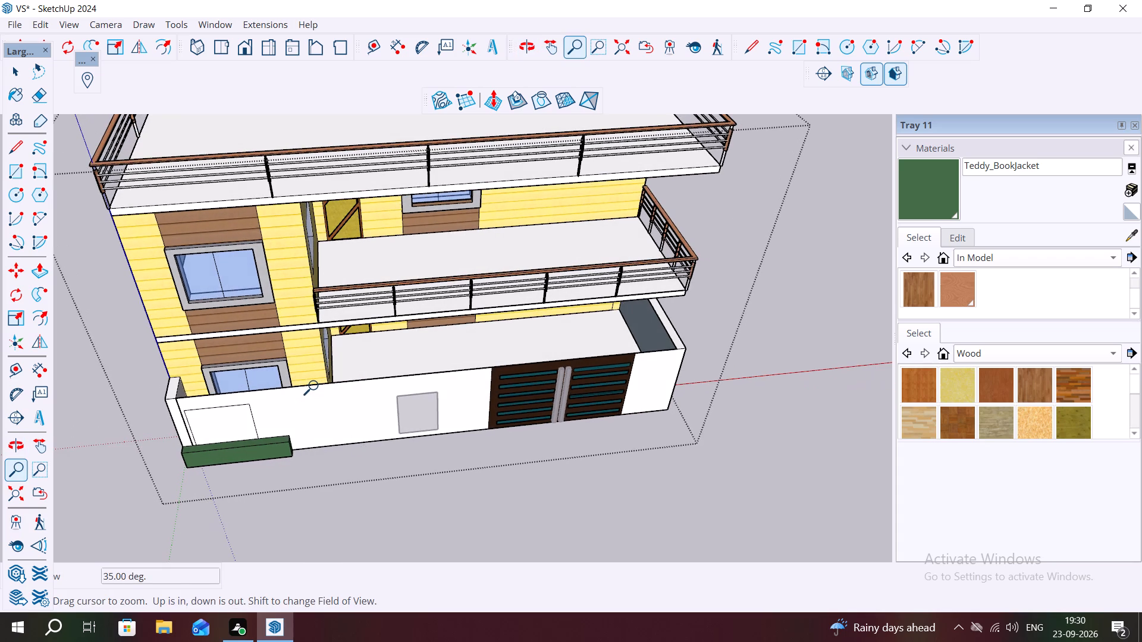
key("r")
key("Escape")
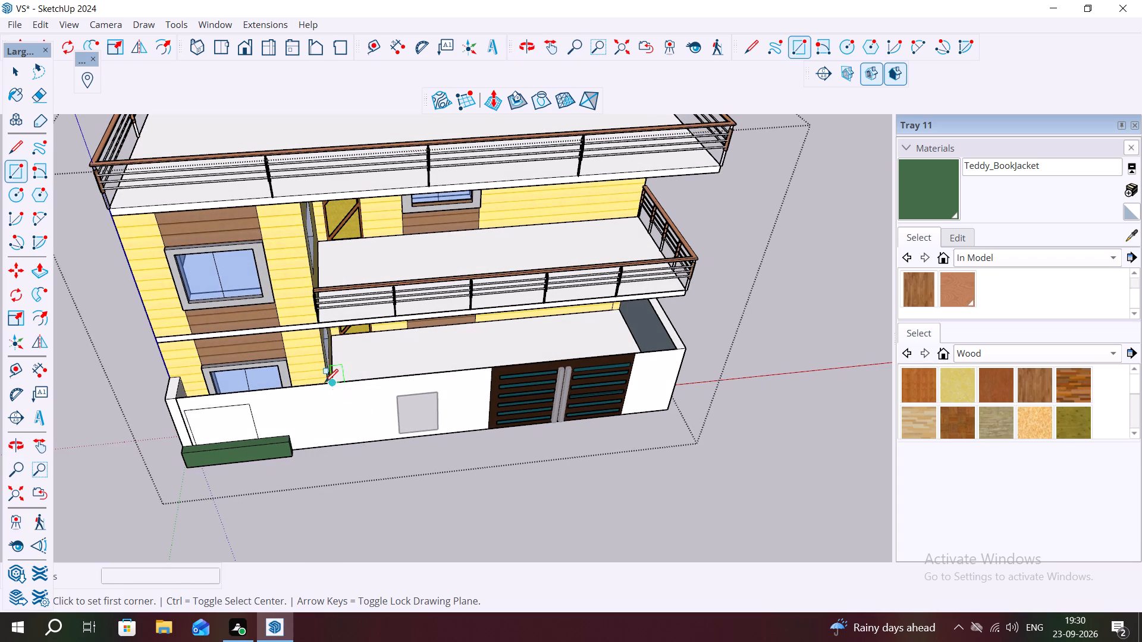
key("e")
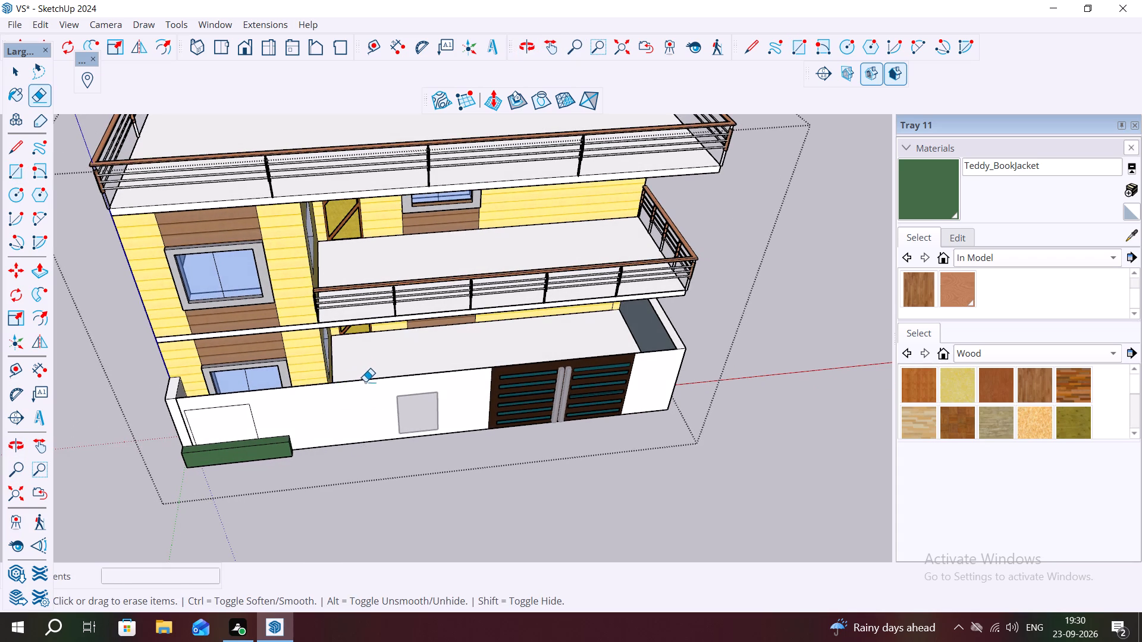
left_click(367, 379)
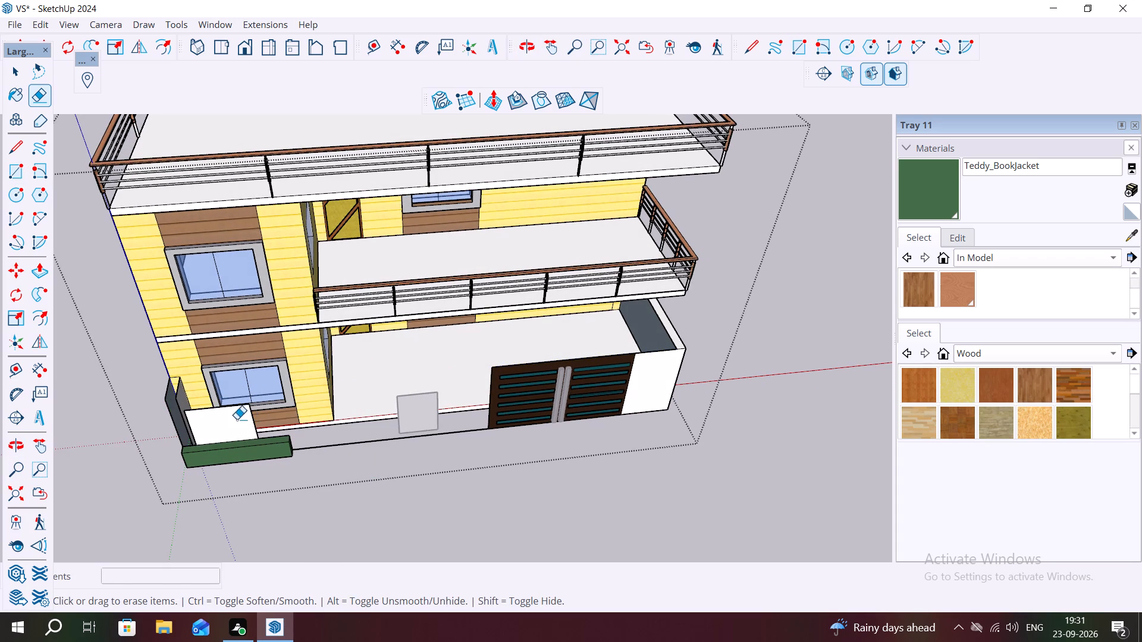
left_click(234, 405)
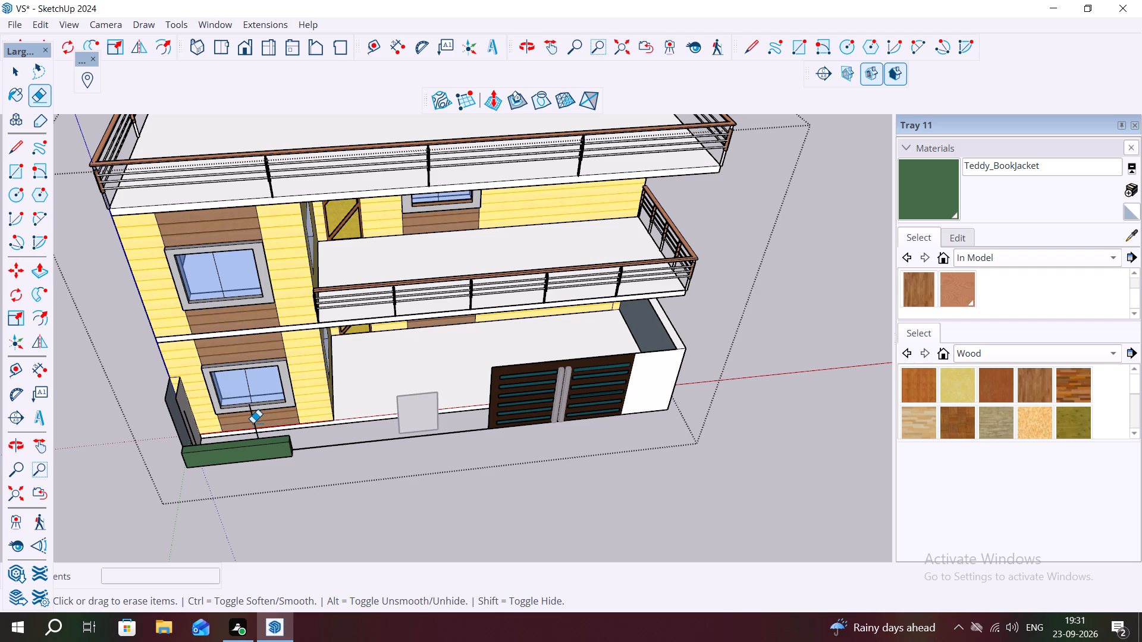
left_click(255, 426)
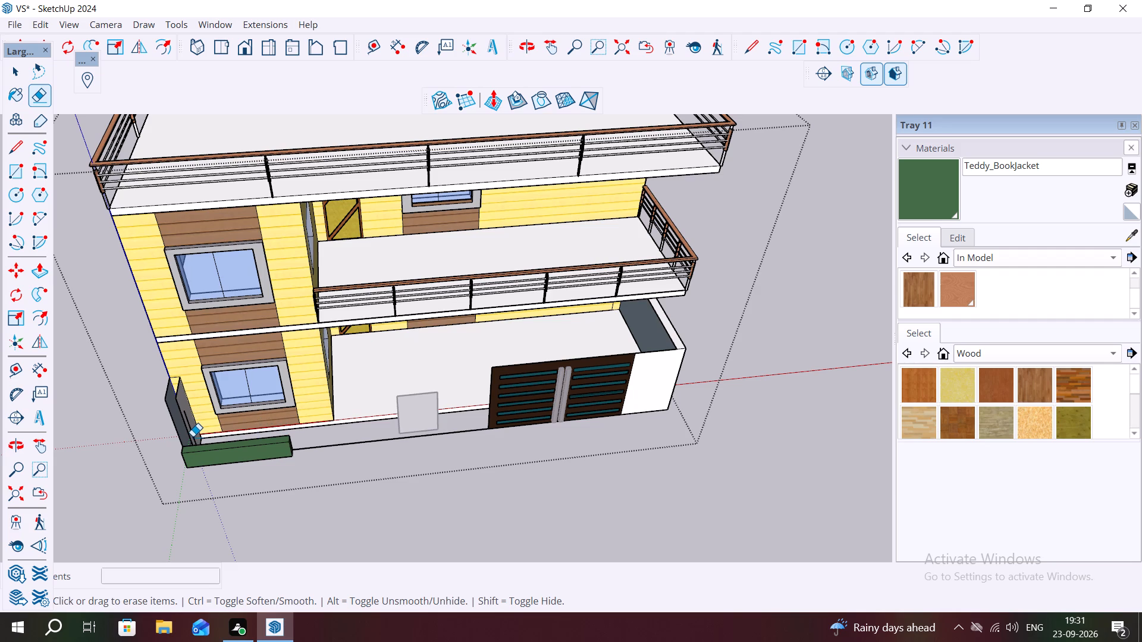
Erase the rectangle's leftover line beside the inner face of the short side wall near the green ledge.
left_click(193, 436)
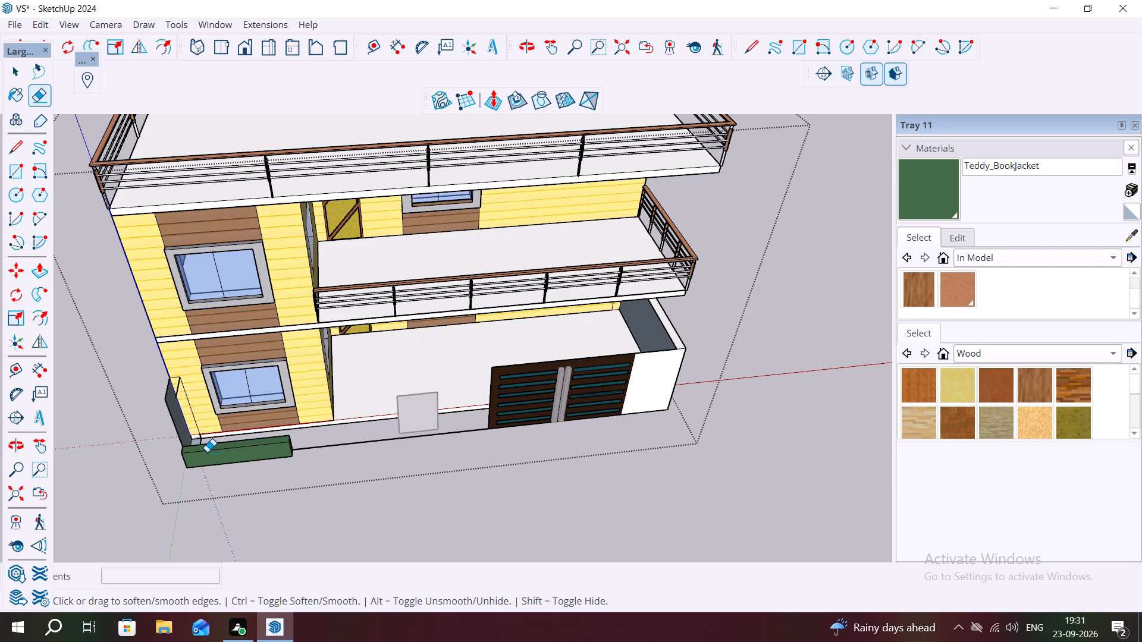
key("ctrl+z")
scroll(178, 437, "up", 9)
middle_click_drag(209, 427, 149, 460)
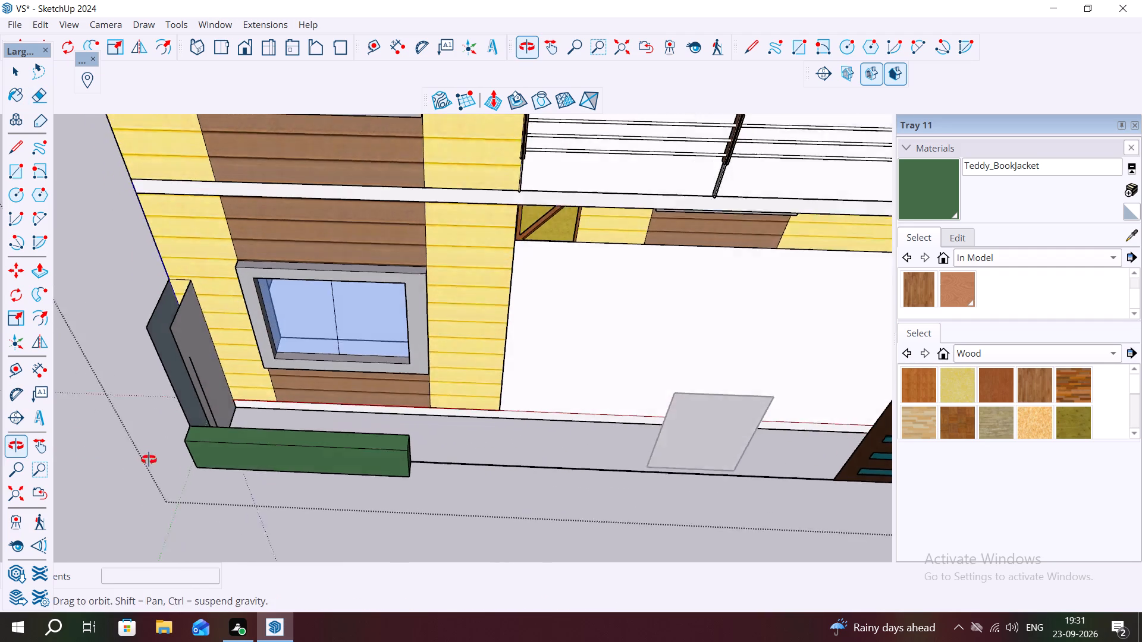
middle_click_drag(149, 460, 137, 462)
scroll(183, 330, "up", 13)
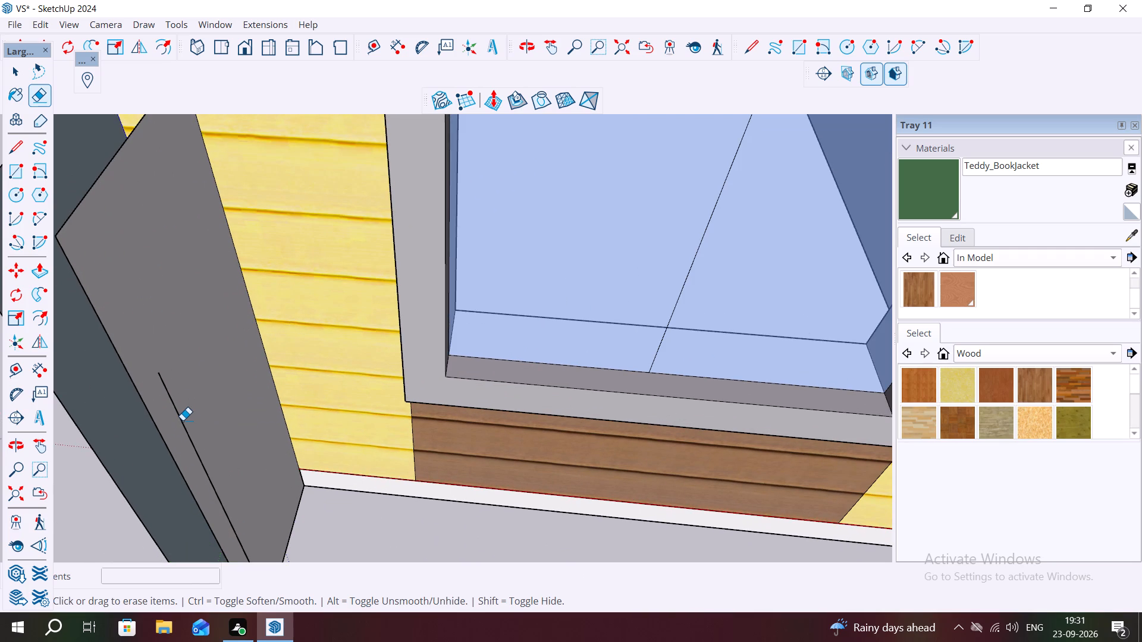
left_click(181, 420)
scroll(276, 462, "down", 2)
scroll(281, 454, "up", 1)
scroll(284, 448, "down", 6)
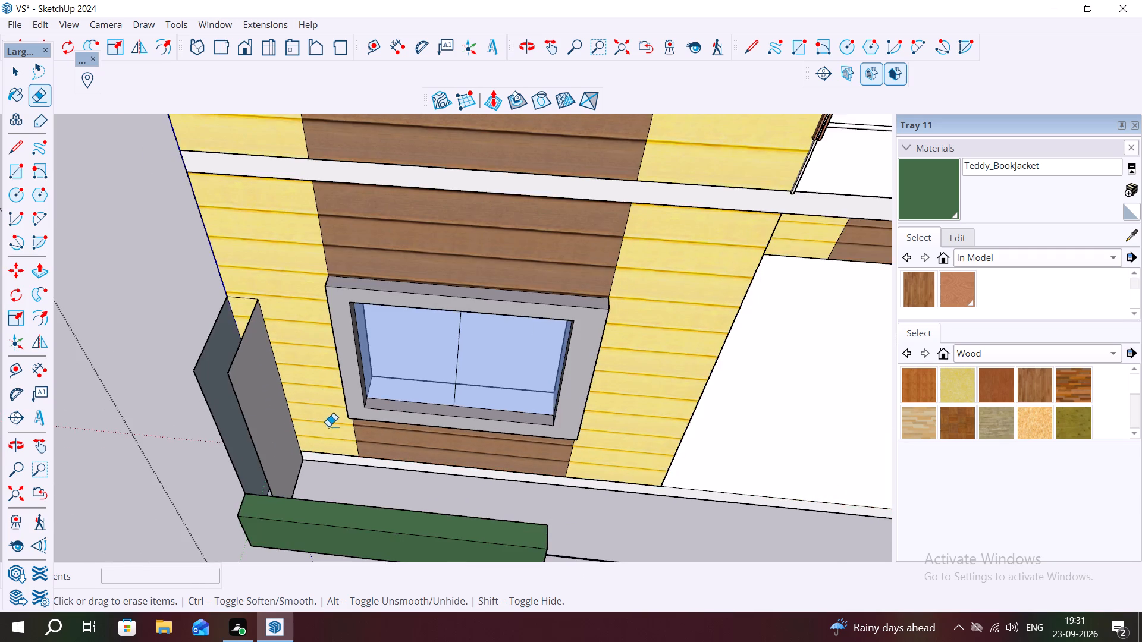
Delete the green ledge's front and top faces with their shared edge and the rear top edge.
scroll(328, 426, "down", 3)
left_click(349, 503)
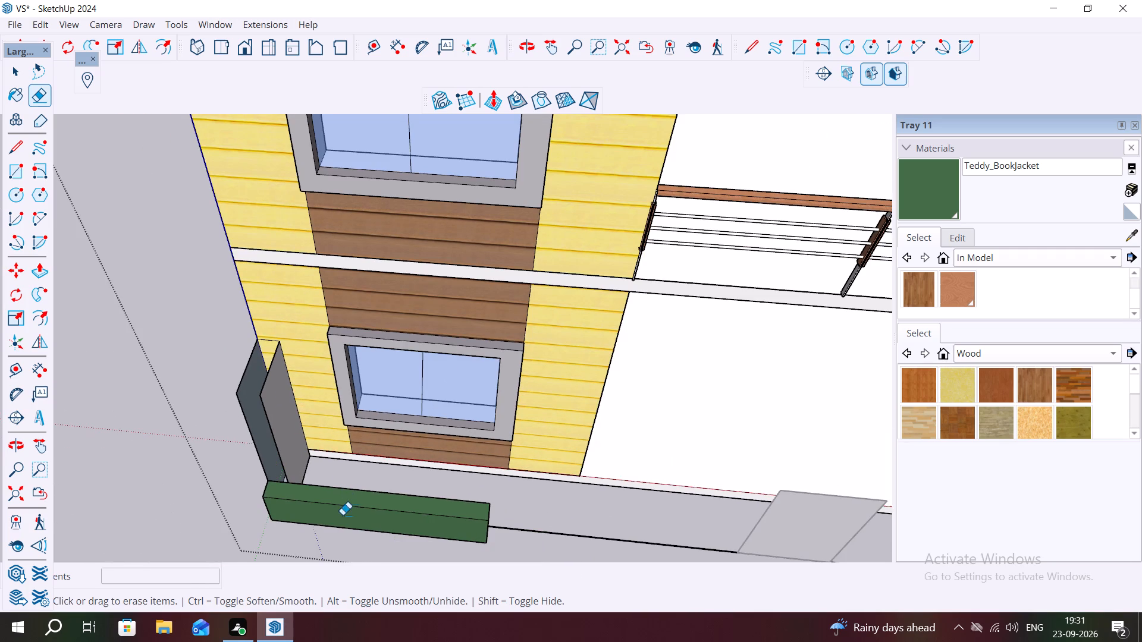
key("space")
double_click(337, 507)
left_click(337, 507)
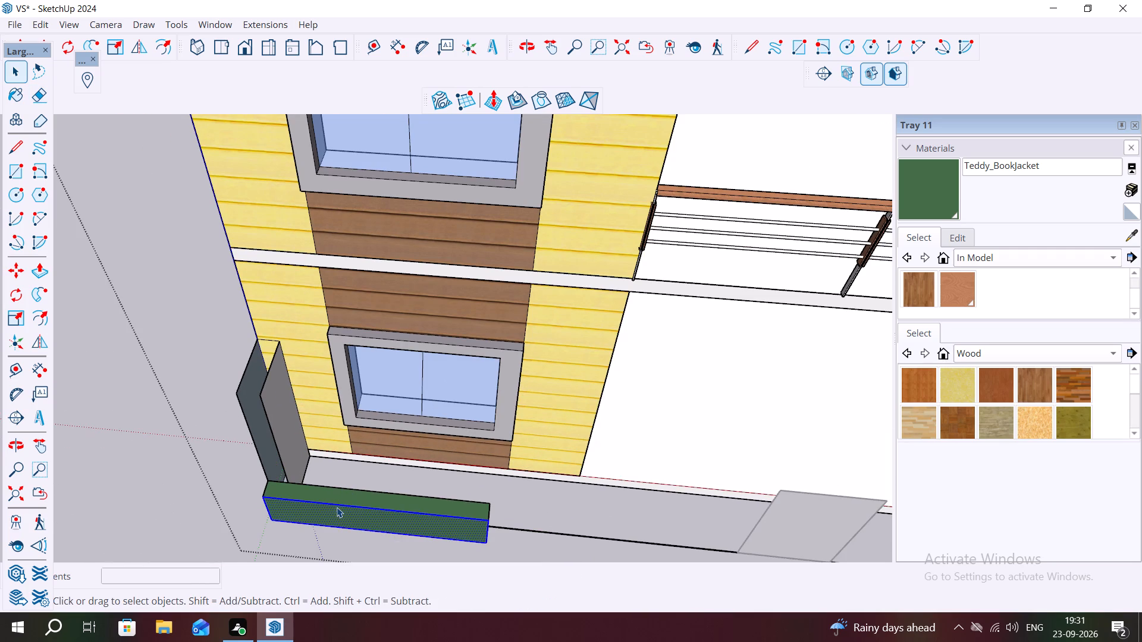
double_click(337, 505)
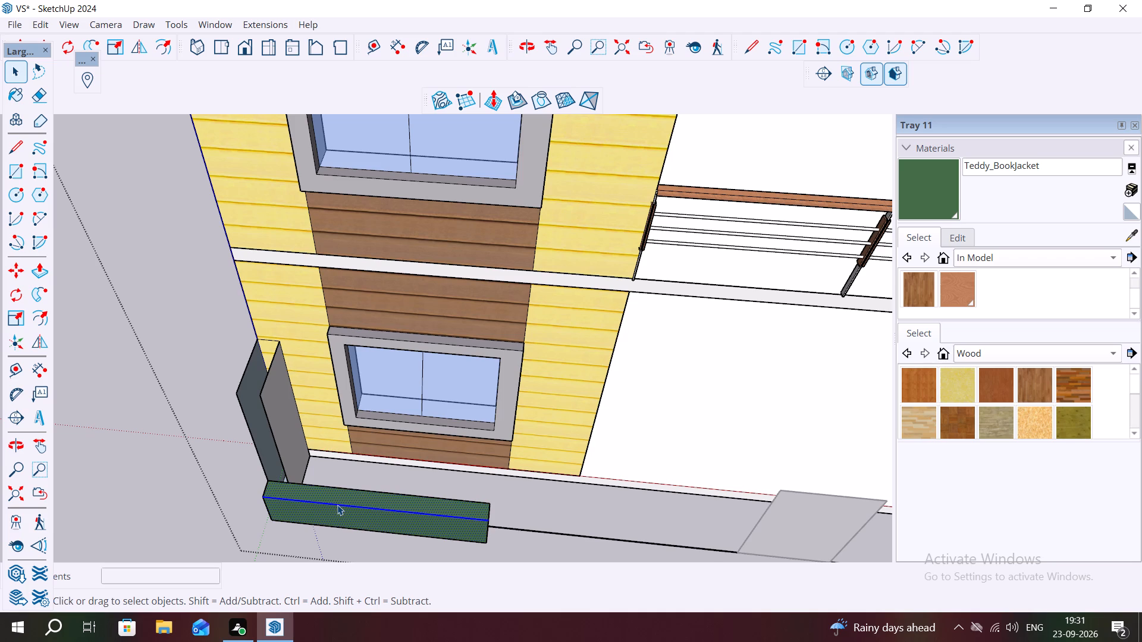
key("Delete")
left_click(362, 490)
left_click(362, 490)
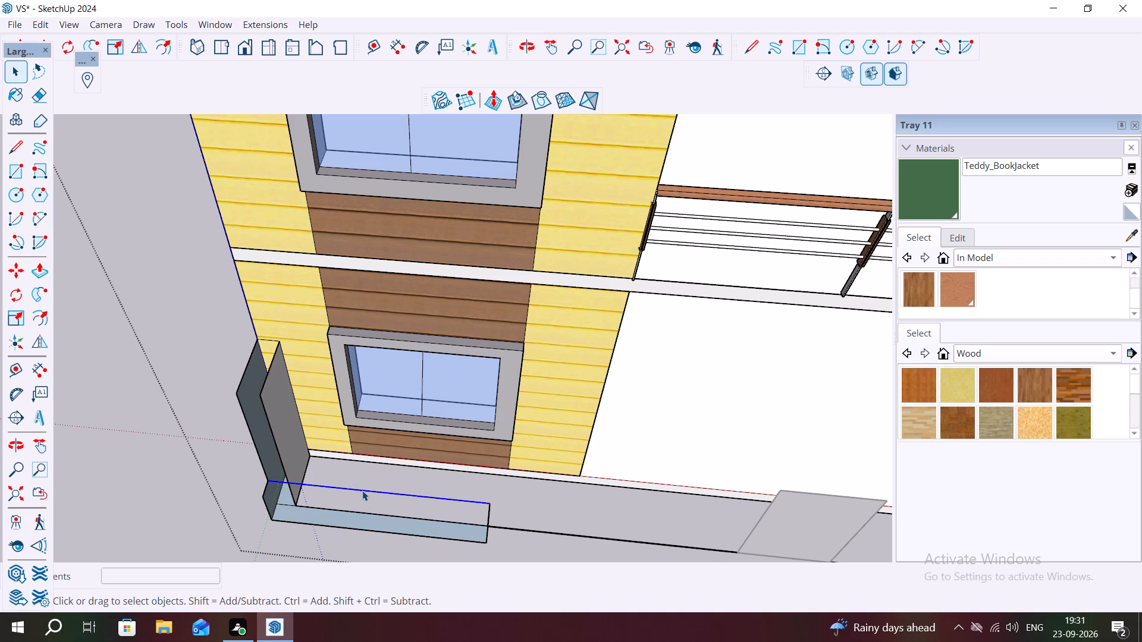
key("Delete")
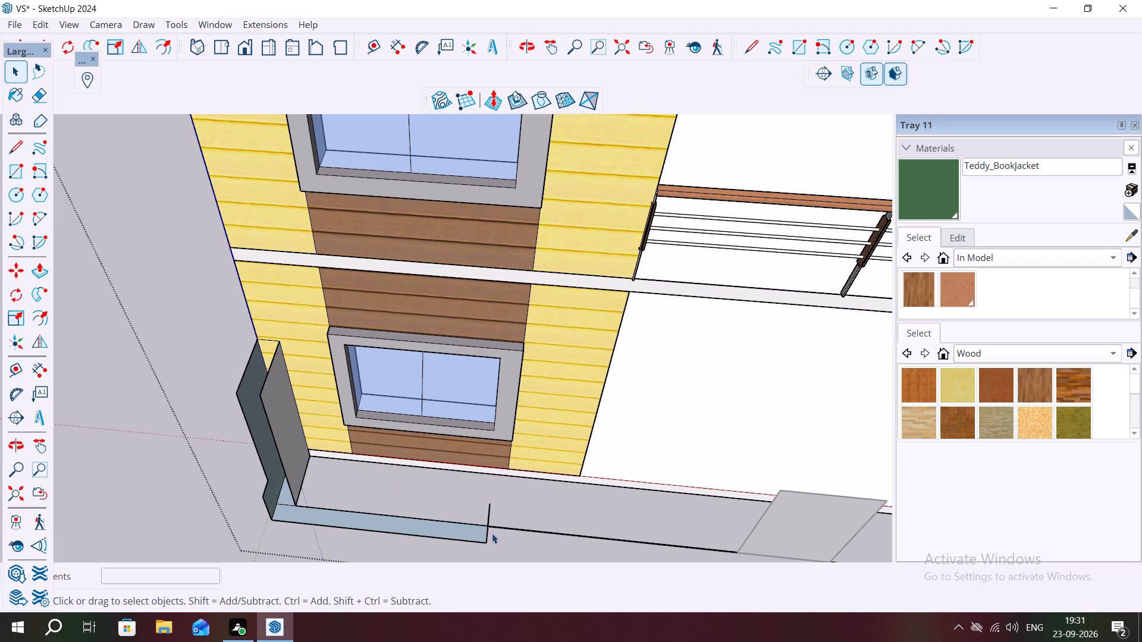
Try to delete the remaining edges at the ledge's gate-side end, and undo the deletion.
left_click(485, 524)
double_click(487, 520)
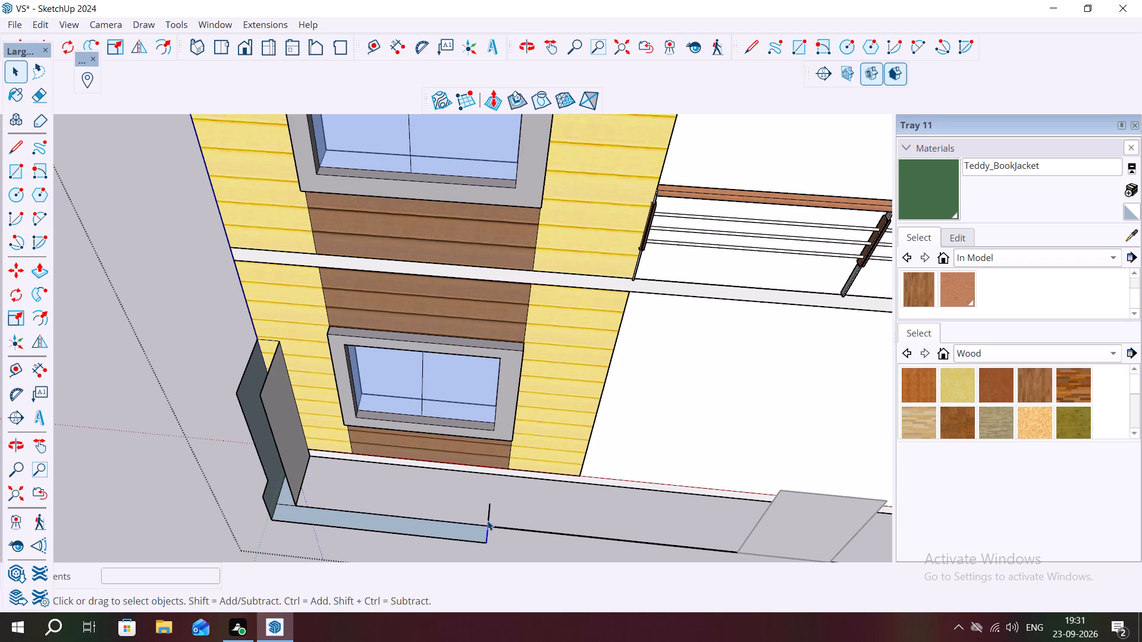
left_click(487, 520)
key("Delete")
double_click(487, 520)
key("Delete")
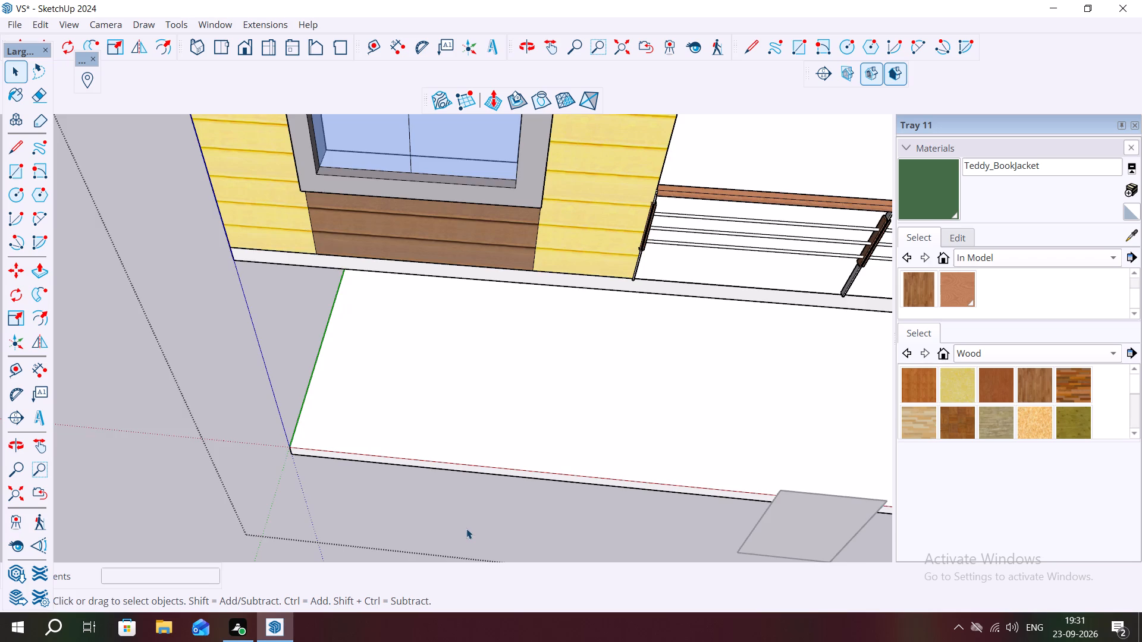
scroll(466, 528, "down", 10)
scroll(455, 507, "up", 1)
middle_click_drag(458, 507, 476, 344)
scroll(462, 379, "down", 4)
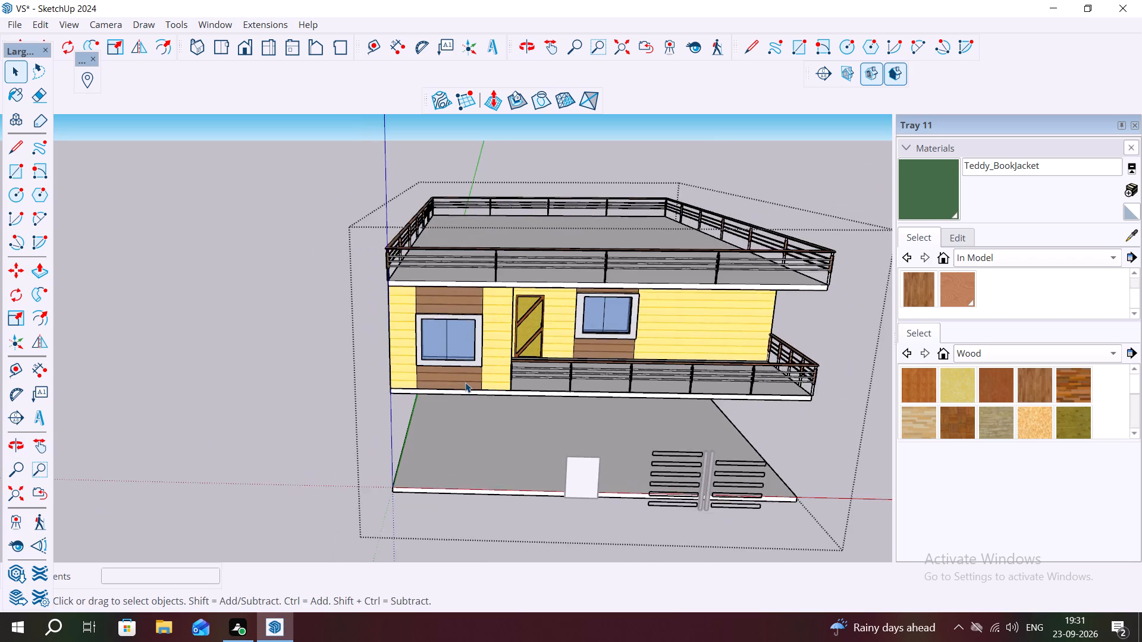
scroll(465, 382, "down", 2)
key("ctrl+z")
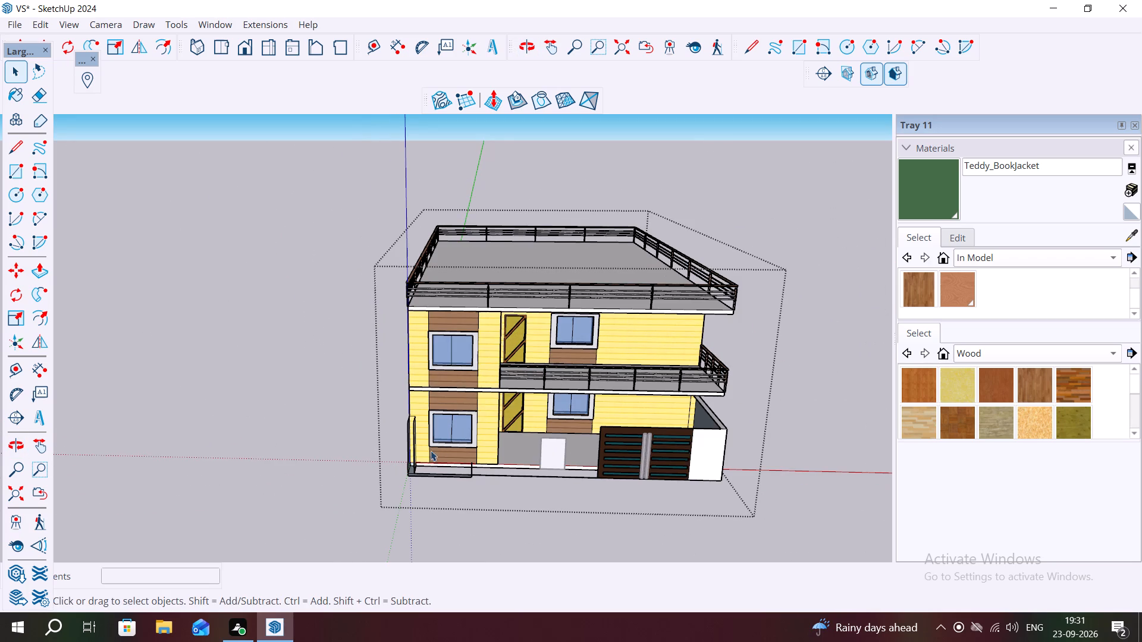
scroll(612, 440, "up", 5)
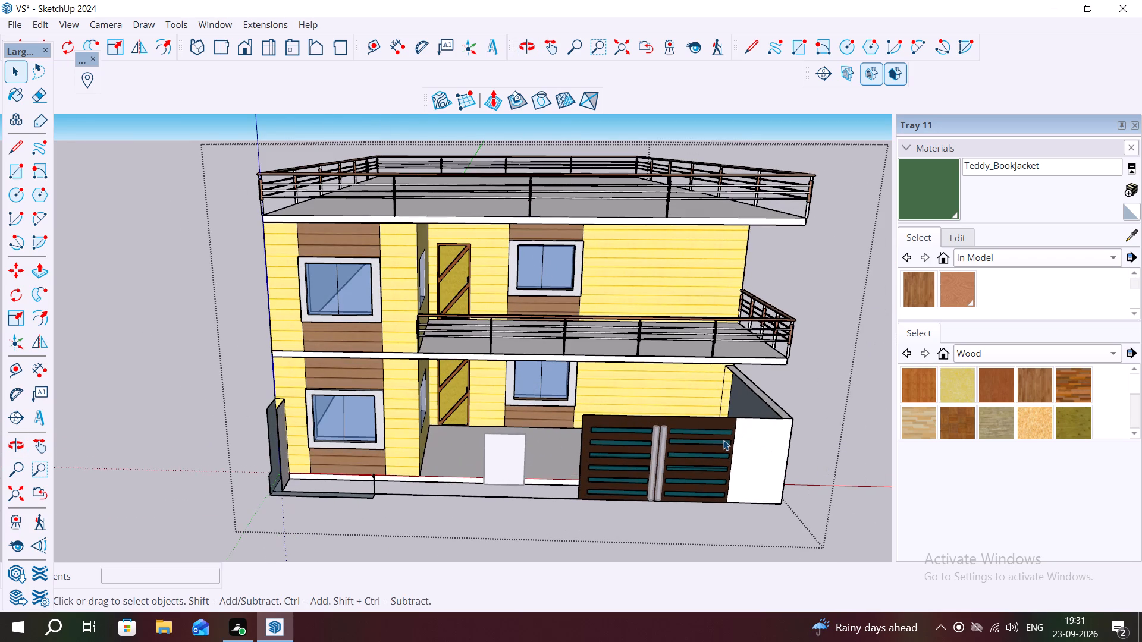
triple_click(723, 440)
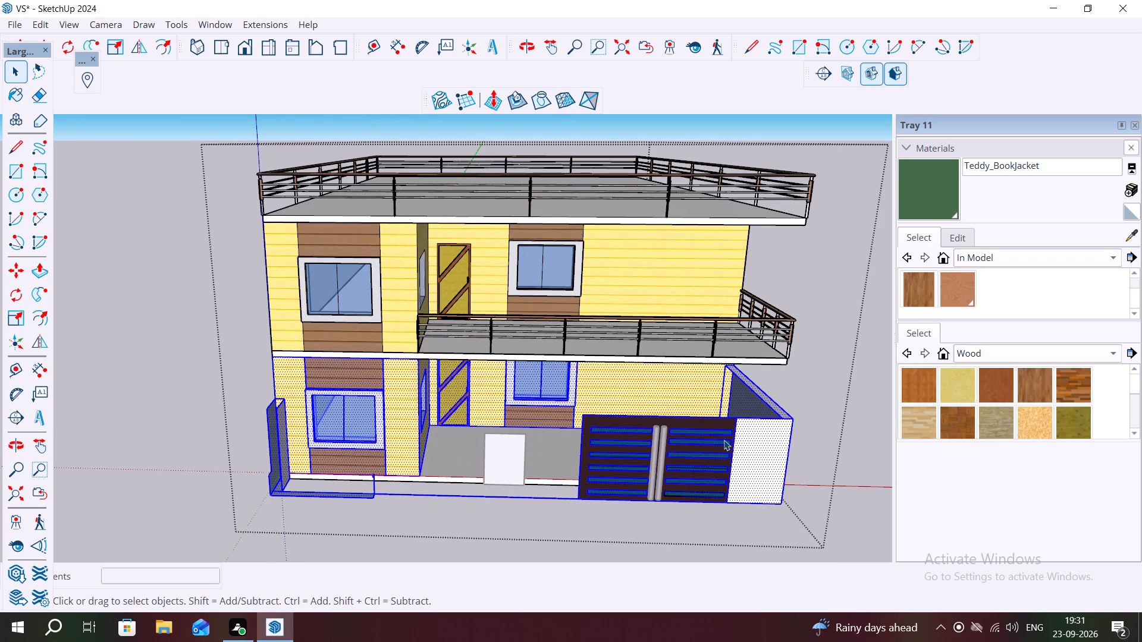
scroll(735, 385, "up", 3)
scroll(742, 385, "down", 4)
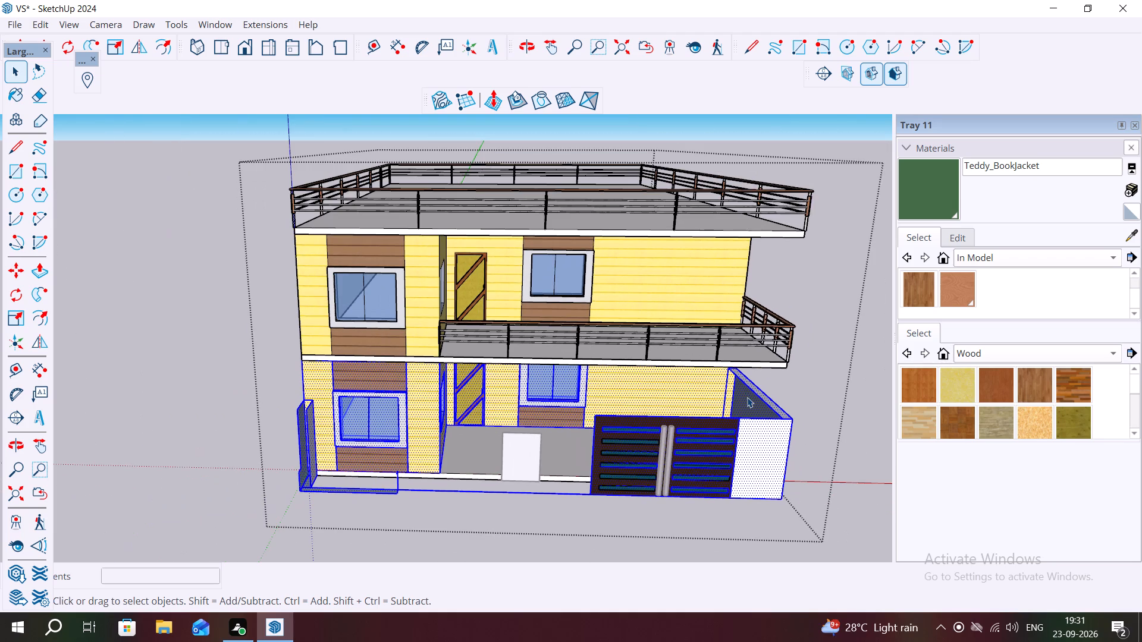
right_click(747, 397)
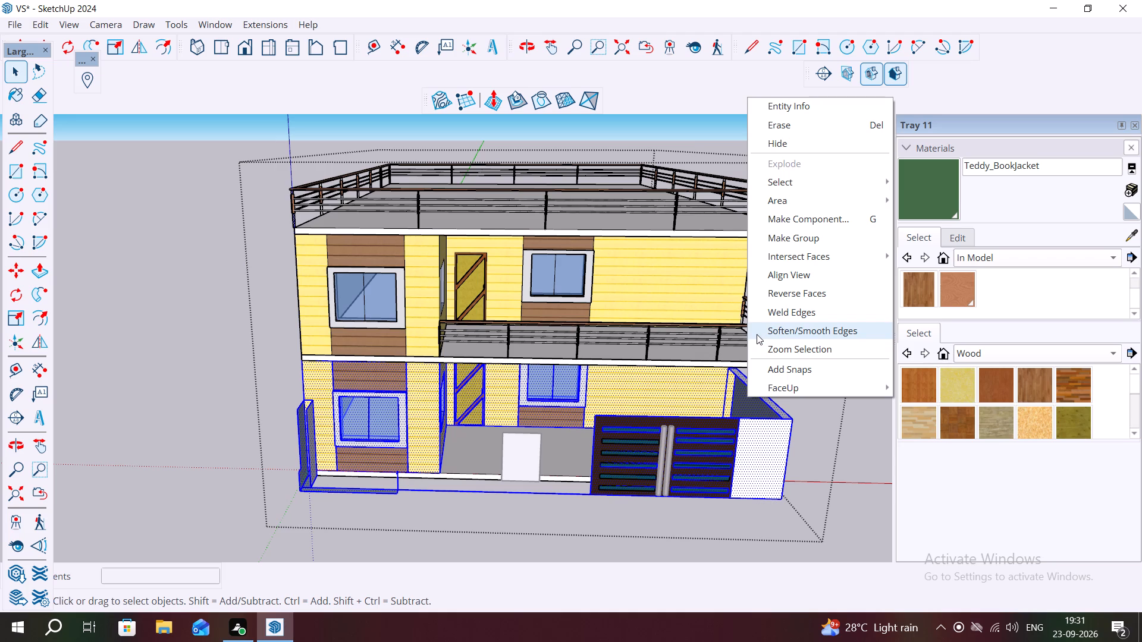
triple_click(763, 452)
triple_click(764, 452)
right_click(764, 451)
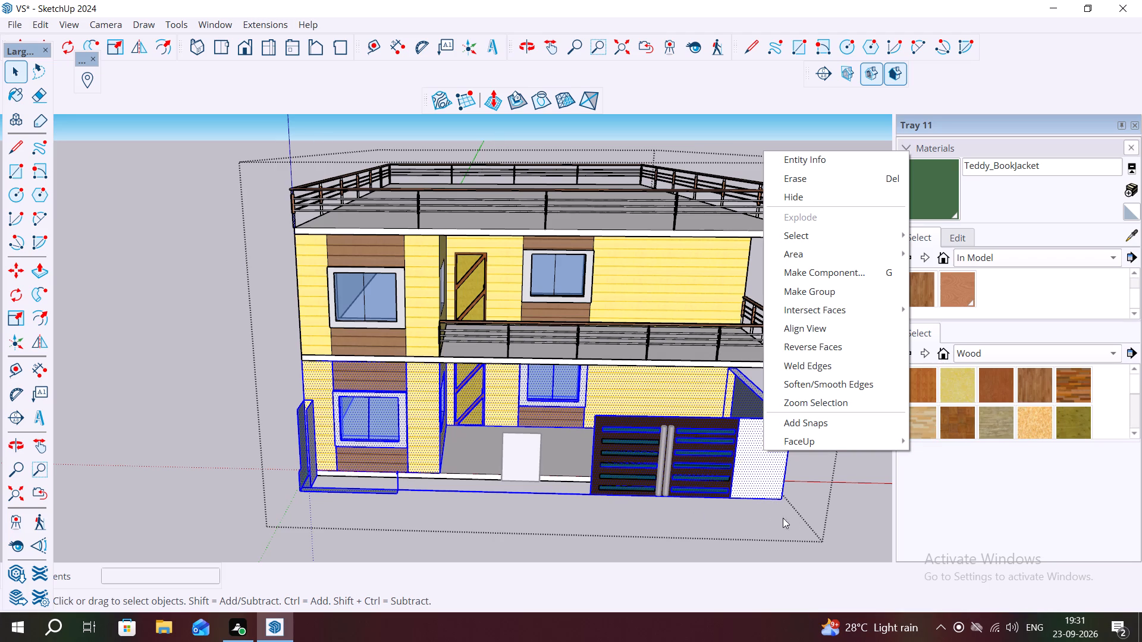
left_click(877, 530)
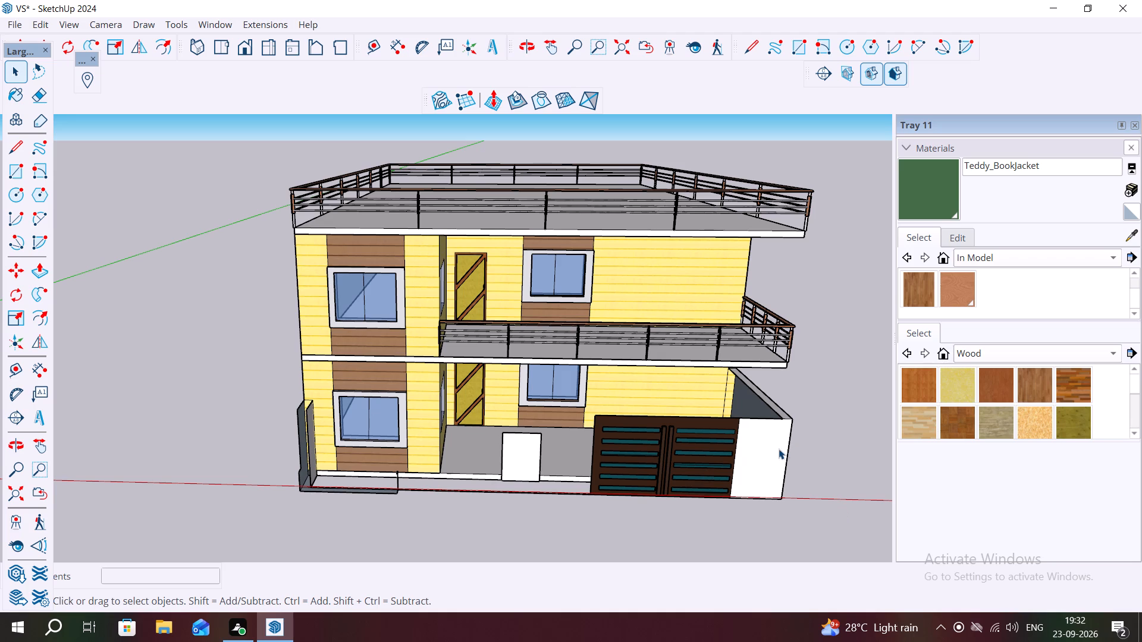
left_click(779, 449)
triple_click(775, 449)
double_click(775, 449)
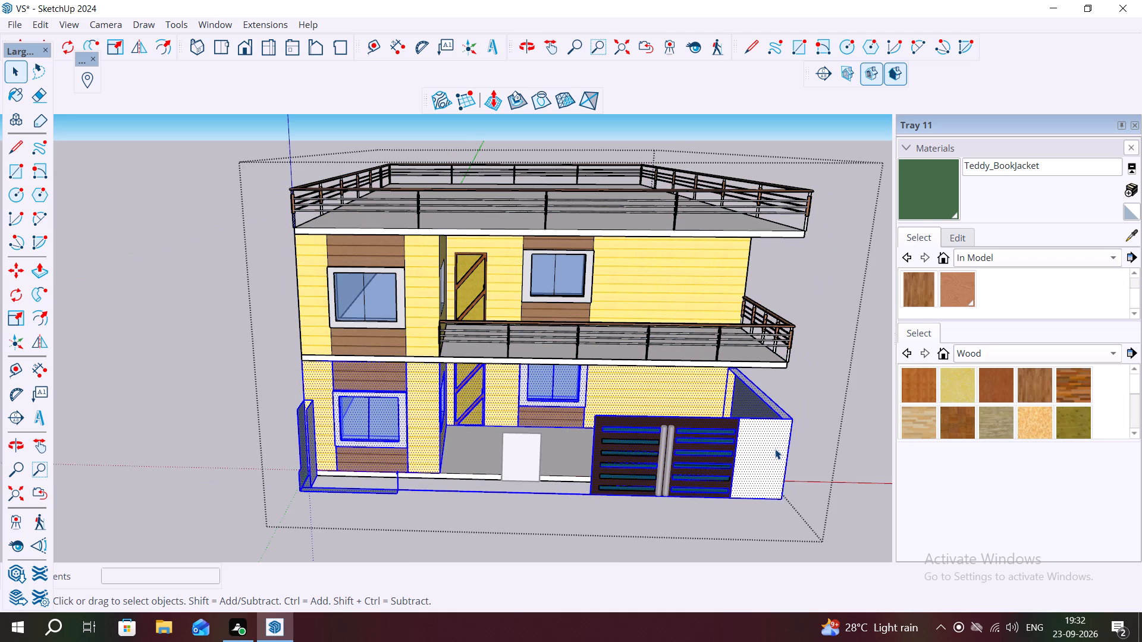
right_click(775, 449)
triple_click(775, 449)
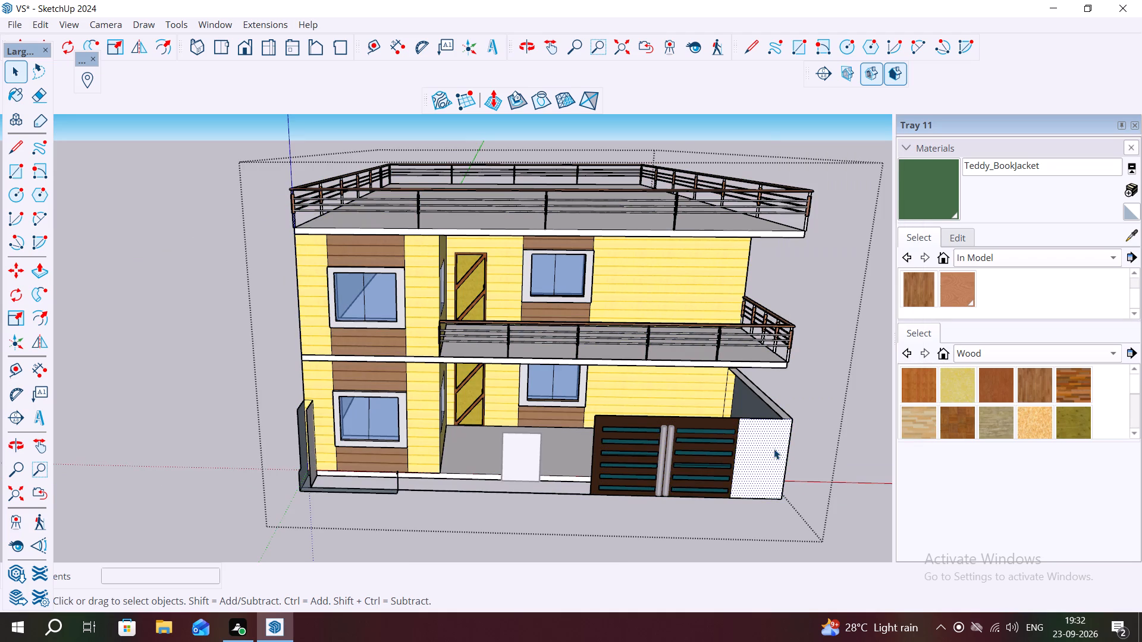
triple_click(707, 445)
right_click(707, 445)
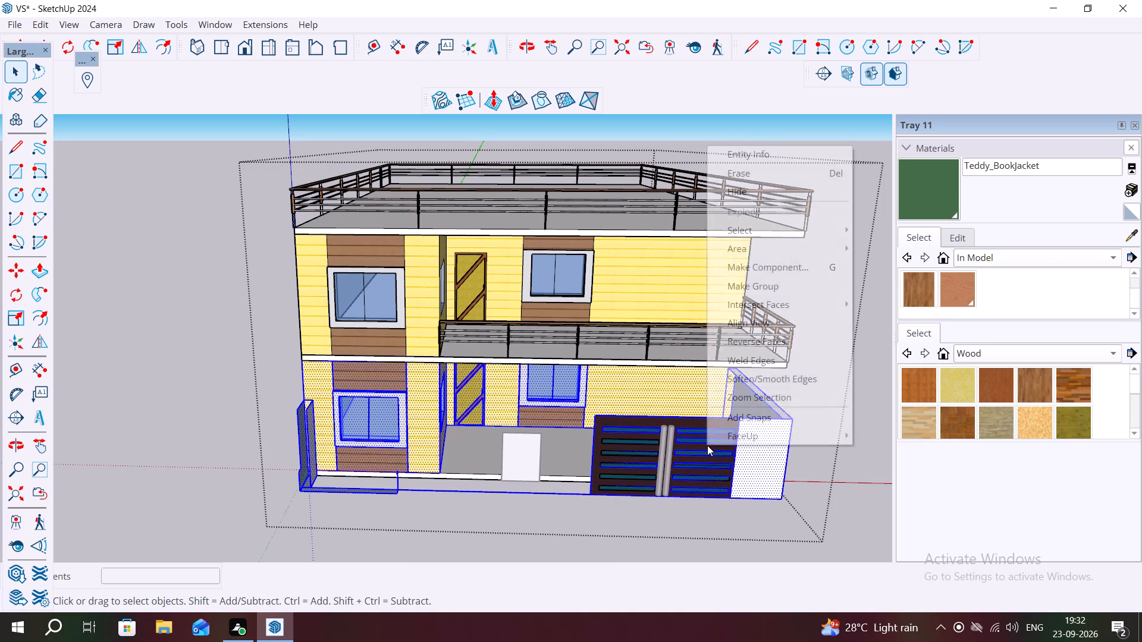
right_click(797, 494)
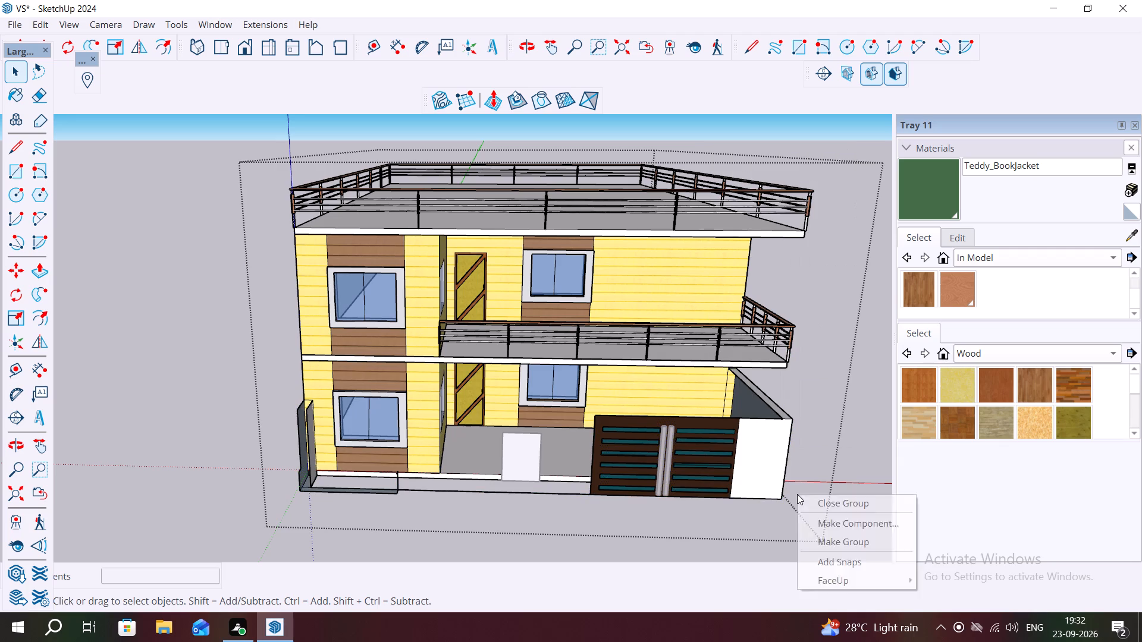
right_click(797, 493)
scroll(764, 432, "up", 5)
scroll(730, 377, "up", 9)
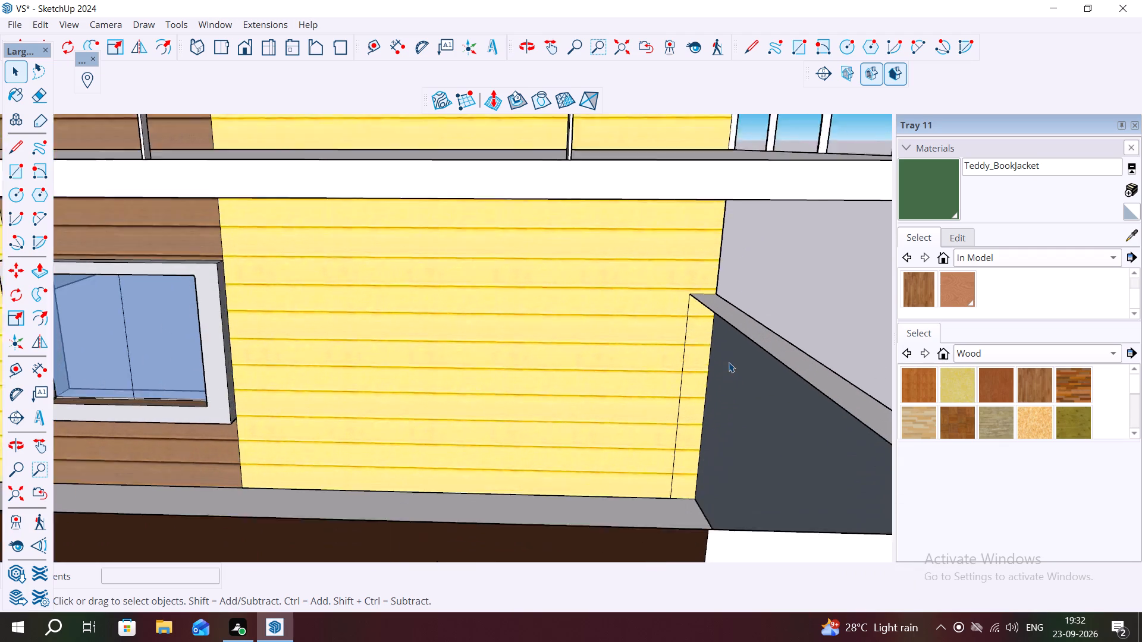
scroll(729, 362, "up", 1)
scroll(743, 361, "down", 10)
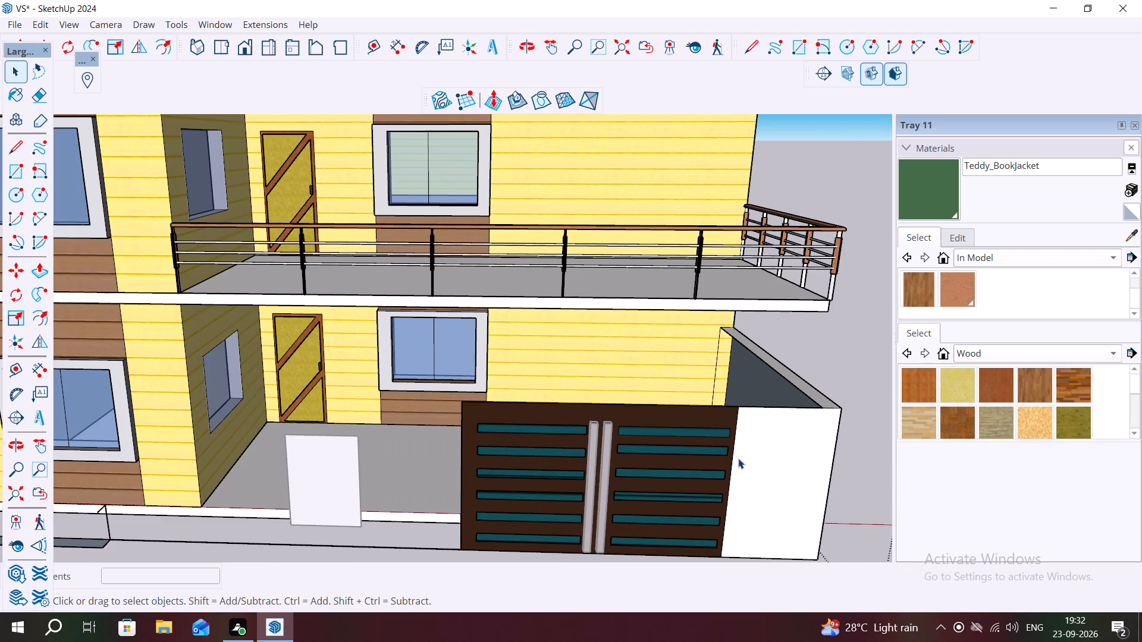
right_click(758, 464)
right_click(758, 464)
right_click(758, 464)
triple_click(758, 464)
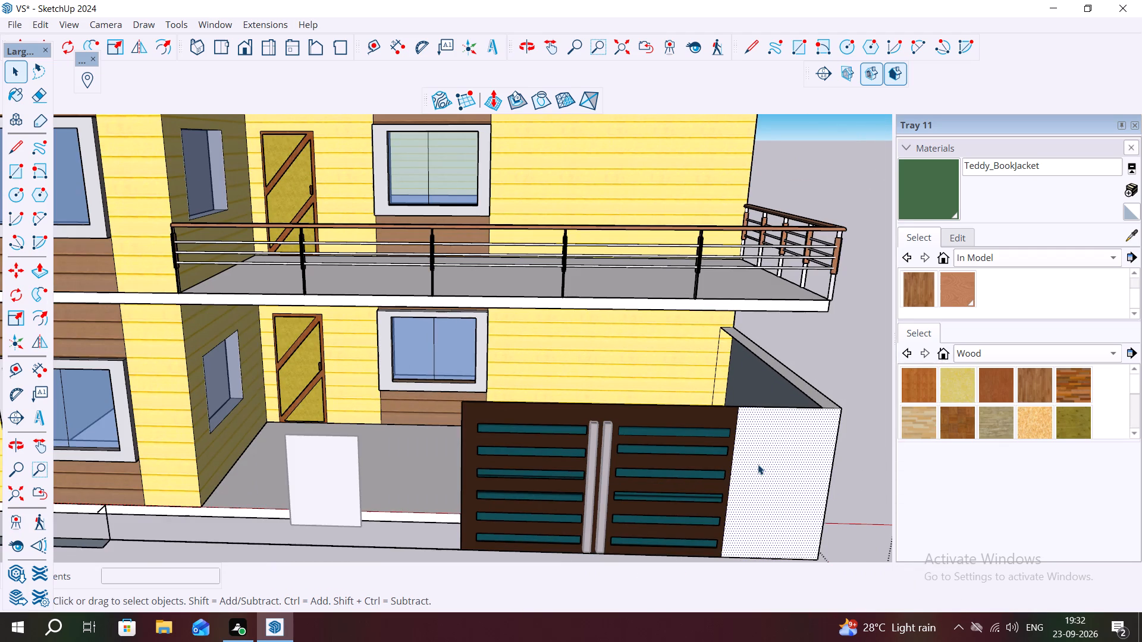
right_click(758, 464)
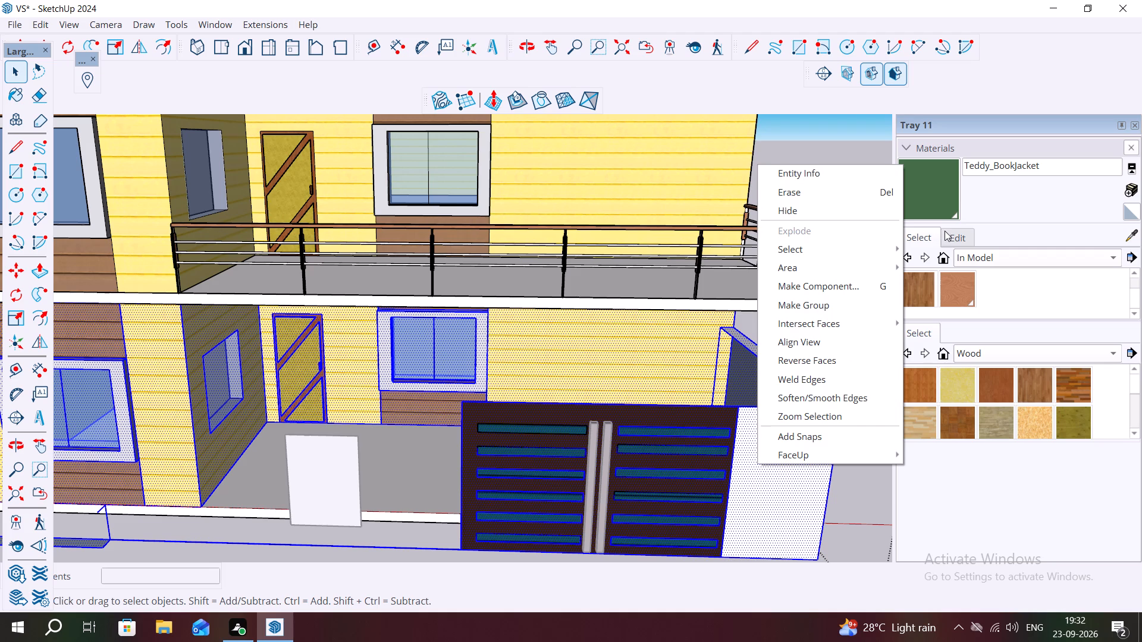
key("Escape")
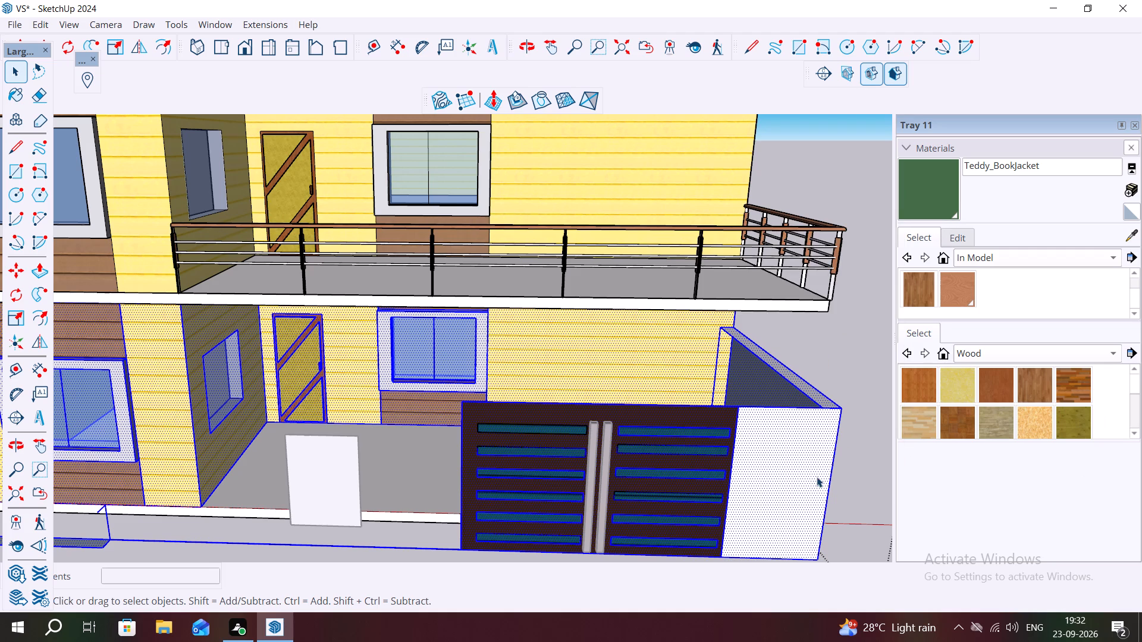
Delete the white front wall face beside the striped gate together with its bounding edges.
left_click(816, 479)
double_click(749, 472)
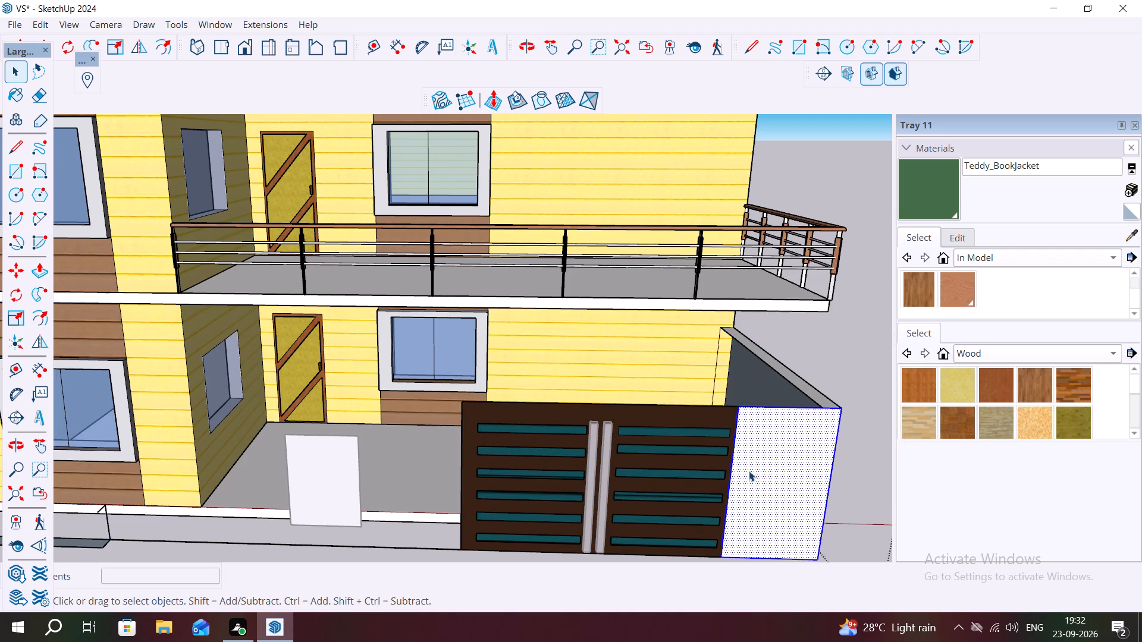
key("Delete")
Copy the gate's teal slats and outline edges to the open area beyond the short side wall, clear of the house.
scroll(481, 424, "down", 3)
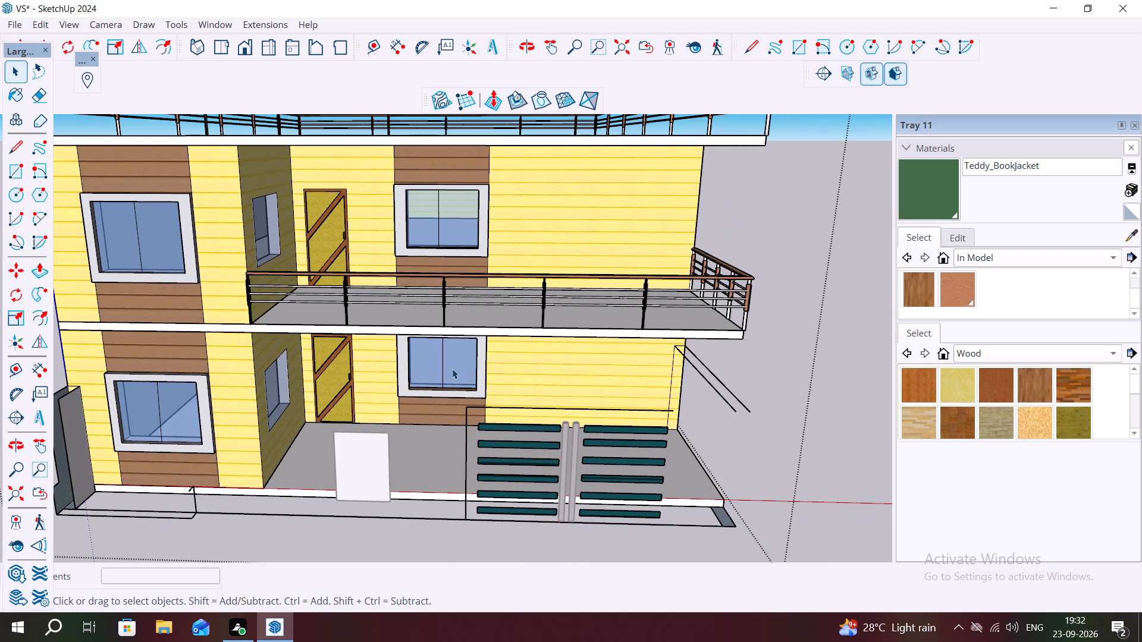
left_click_drag(450, 376, 685, 548)
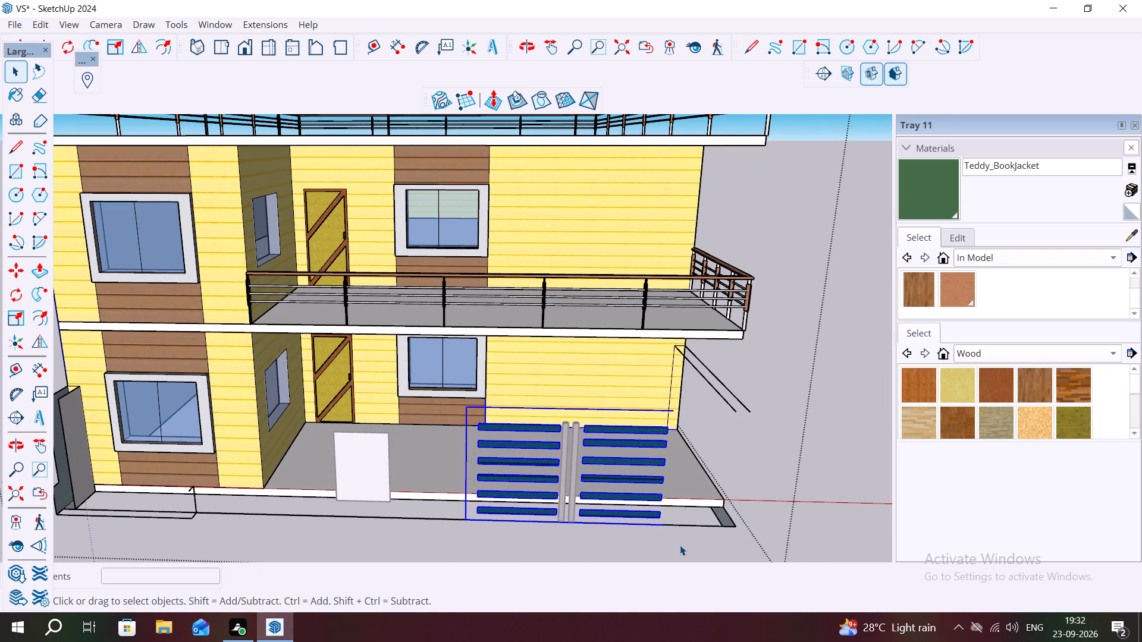
key("m")
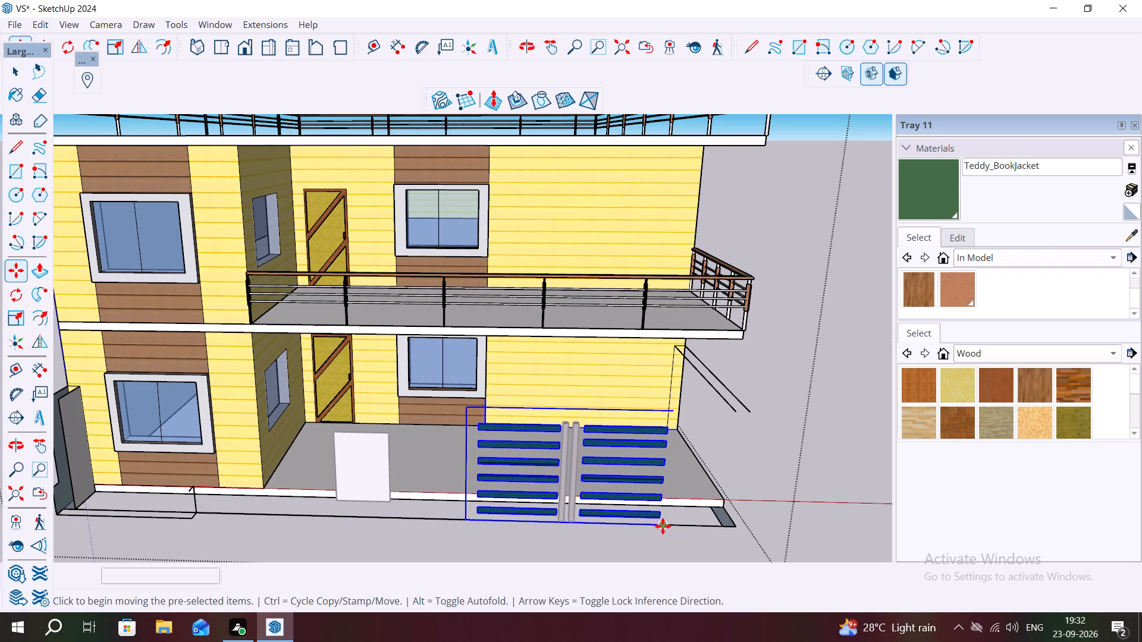
left_click(661, 526)
scroll(667, 540, "down", 4)
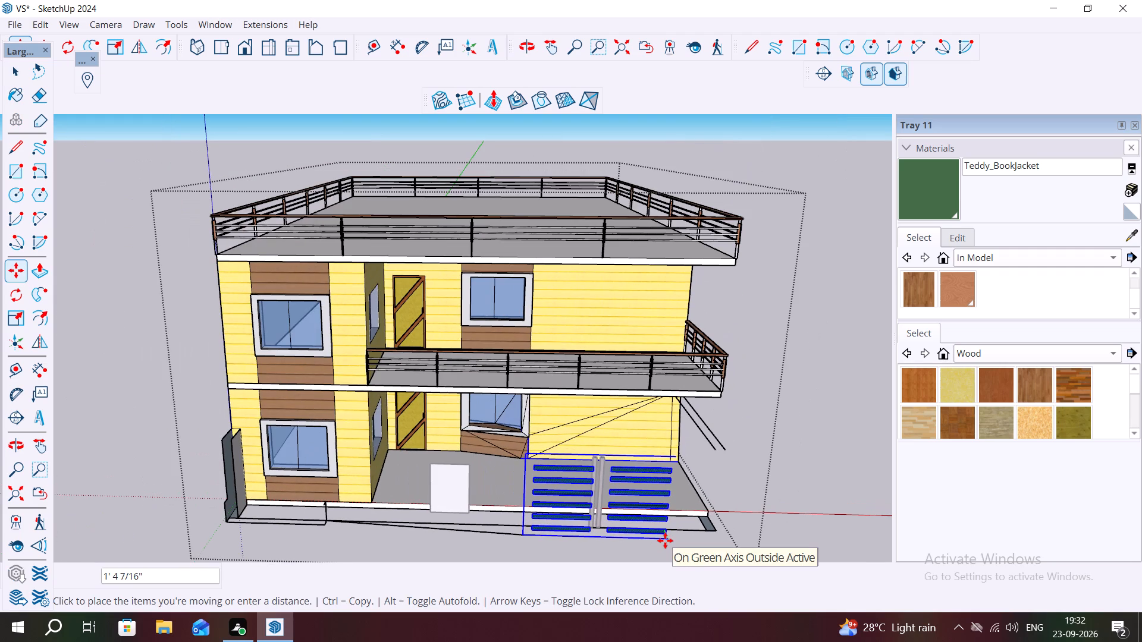
scroll(628, 557, "down", 5)
scroll(559, 518, "down", 4)
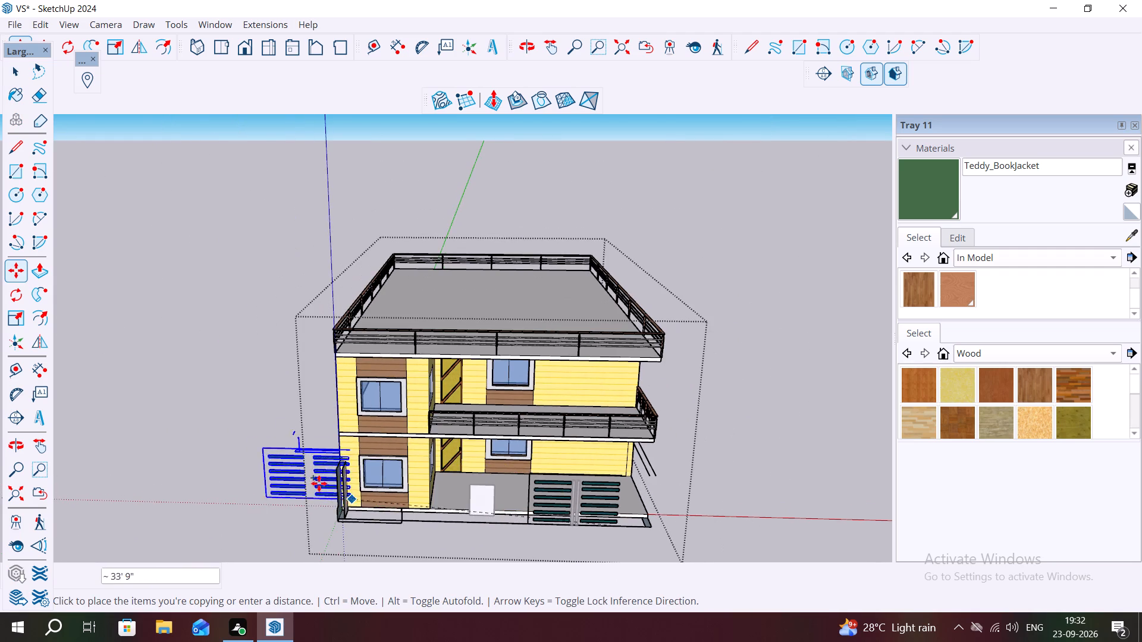
scroll(198, 389, "up", 2)
left_click(196, 389)
scroll(268, 473, "down", 2)
scroll(478, 528, "up", 6)
key("space")
Erase the front base edge between the gate and the porch corner and the ledge's lower front line near the short side wall.
double_click(560, 479)
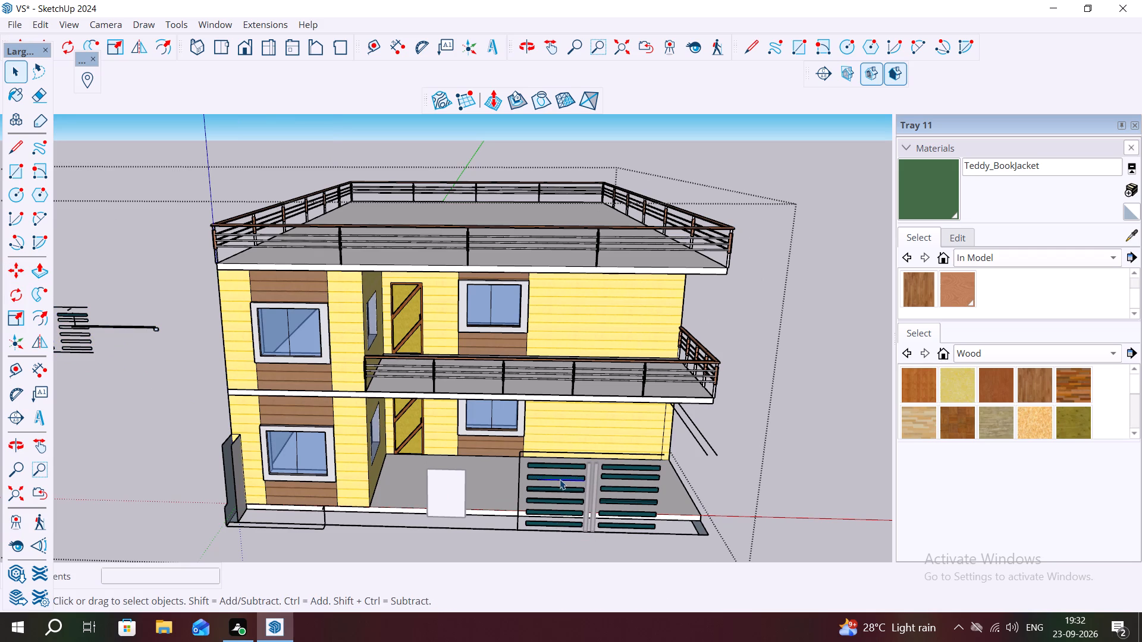
triple_click(560, 479)
double_click(559, 478)
key("e")
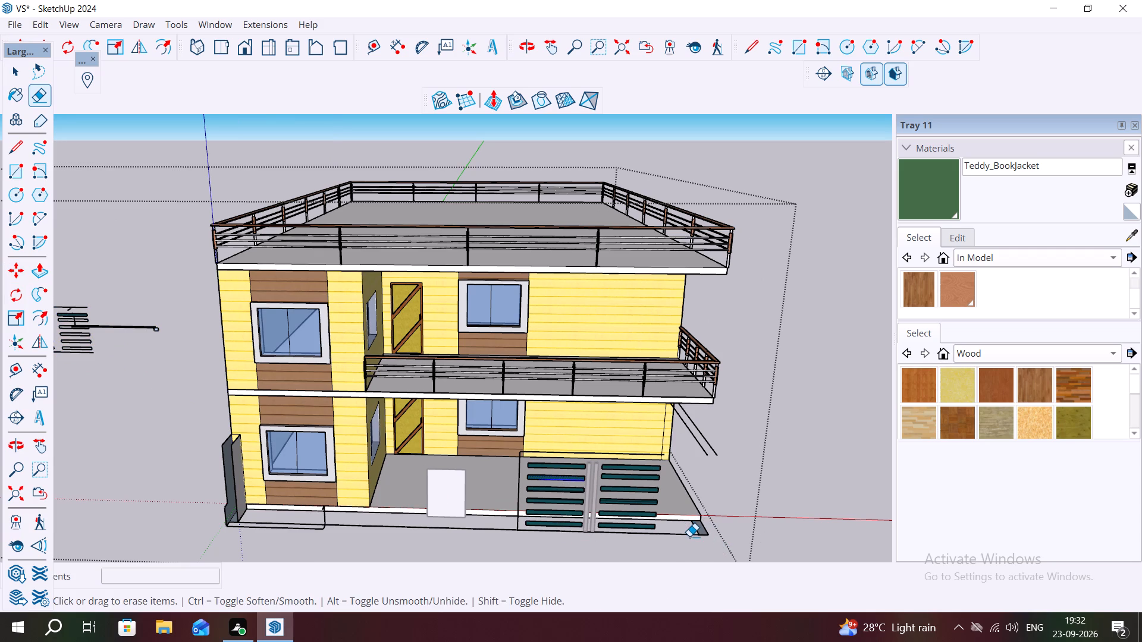
left_click(689, 536)
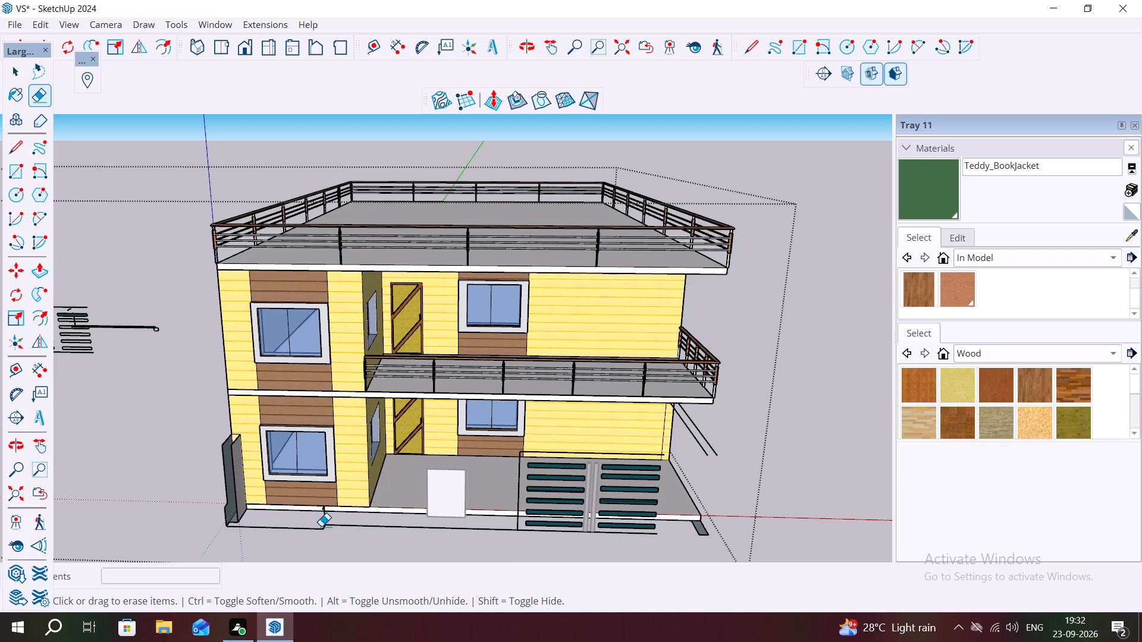
left_click(321, 526)
left_click(321, 528)
Delete the connected leftover lines outlining the original gate and running along the porch base to the old ledge.
scroll(302, 525, "up", 3)
key("space")
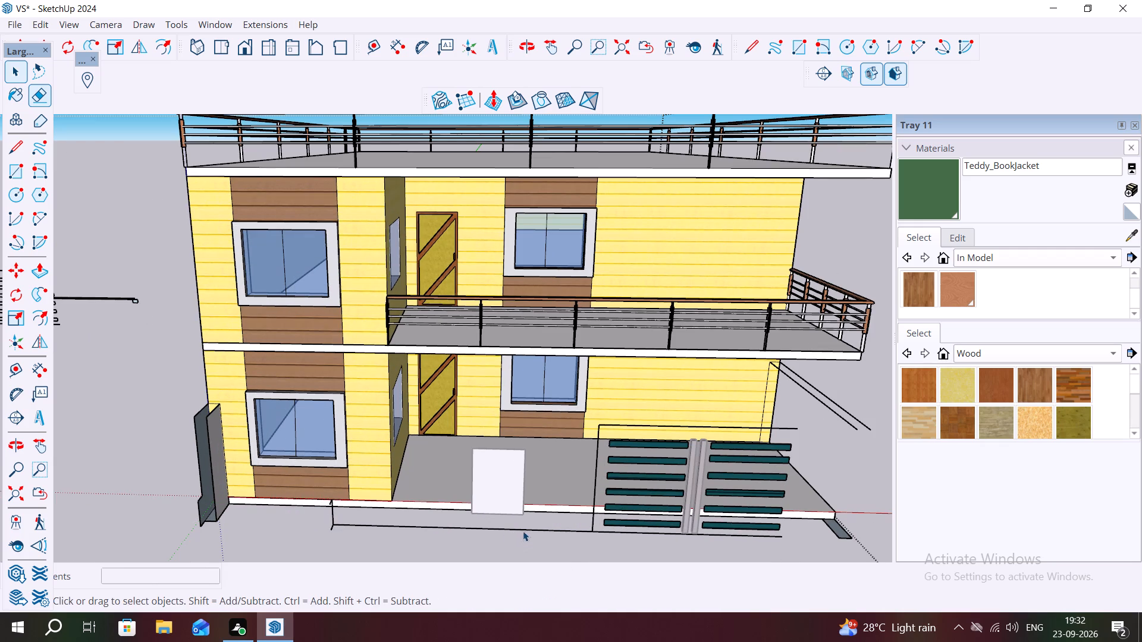
double_click(531, 527)
left_click(531, 527)
triple_click(531, 527)
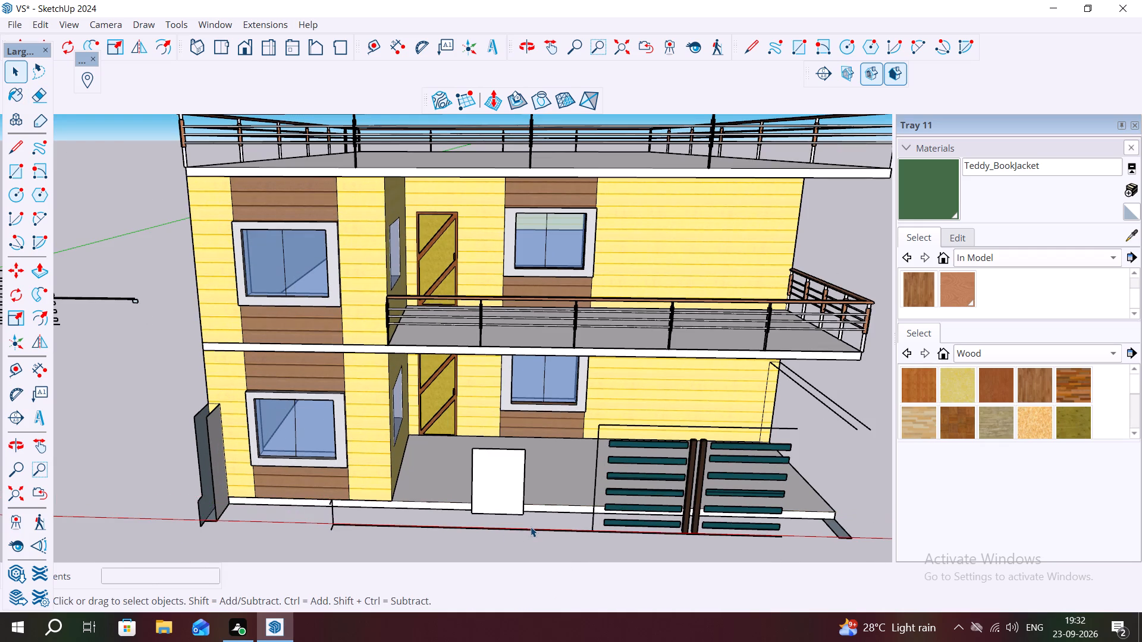
double_click(596, 487)
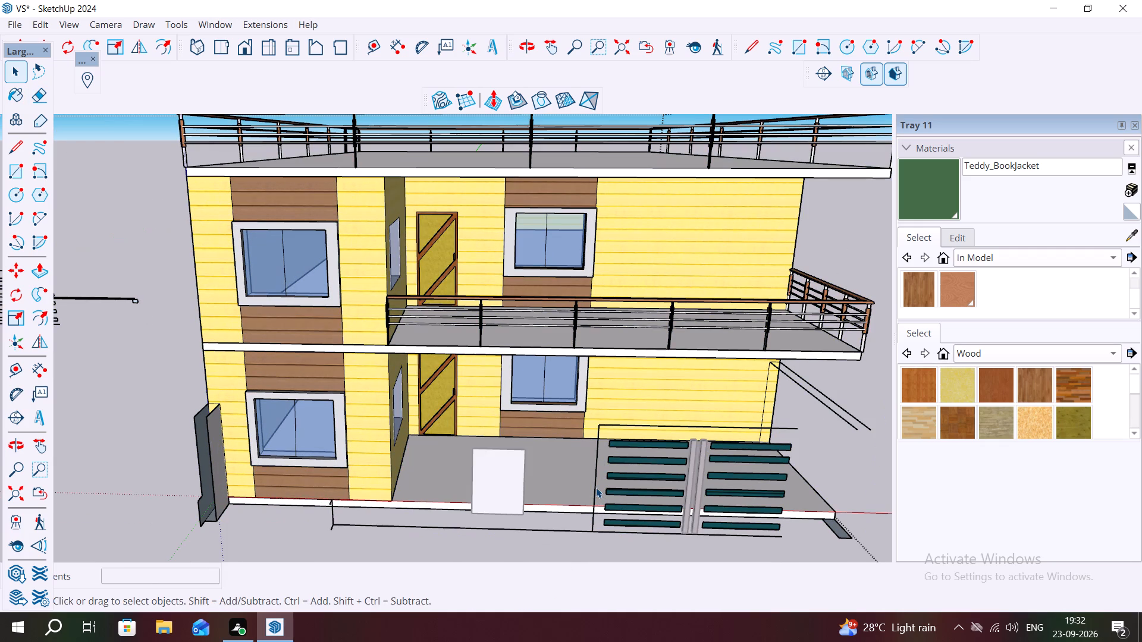
triple_click(596, 487)
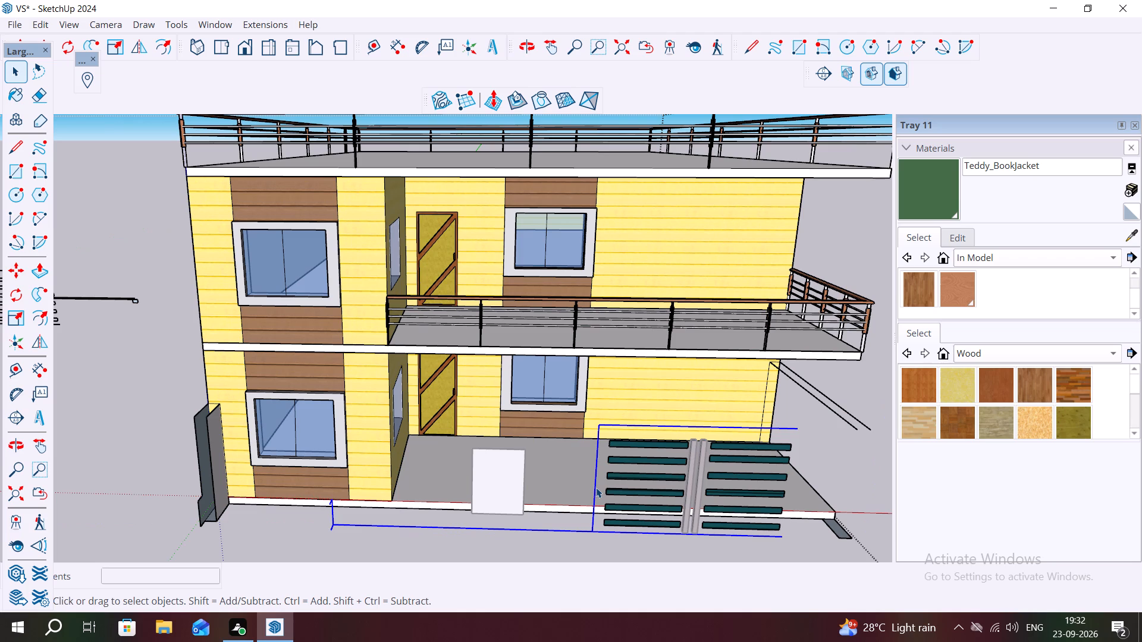
double_click(596, 487)
triple_click(623, 492)
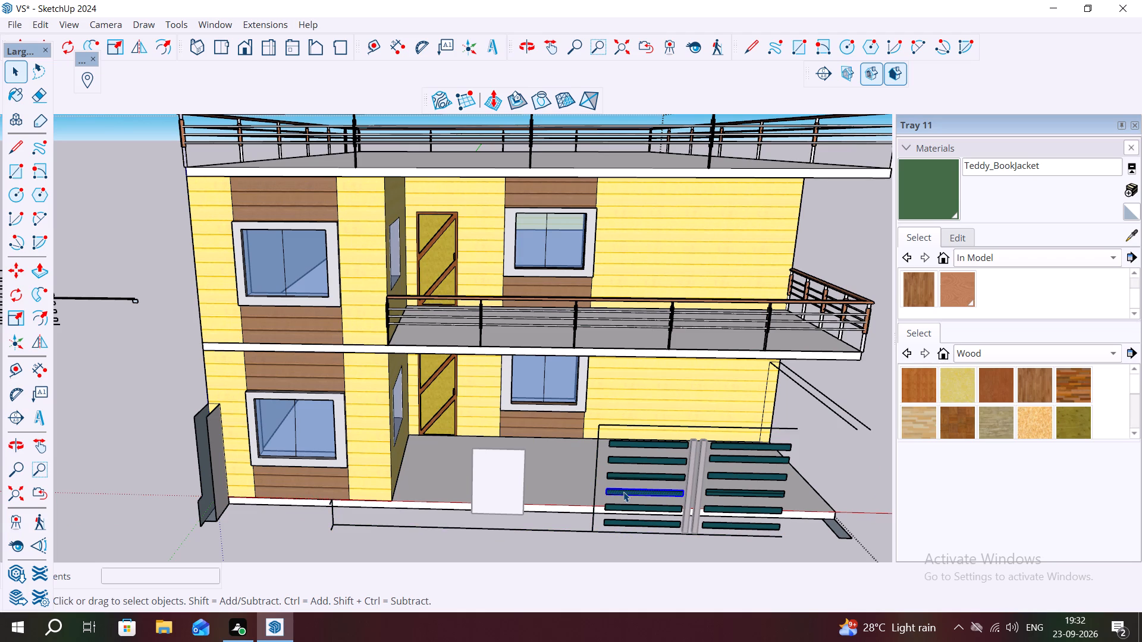
triple_click(623, 492)
double_click(623, 492)
left_click(623, 492)
double_click(594, 499)
left_click(594, 499)
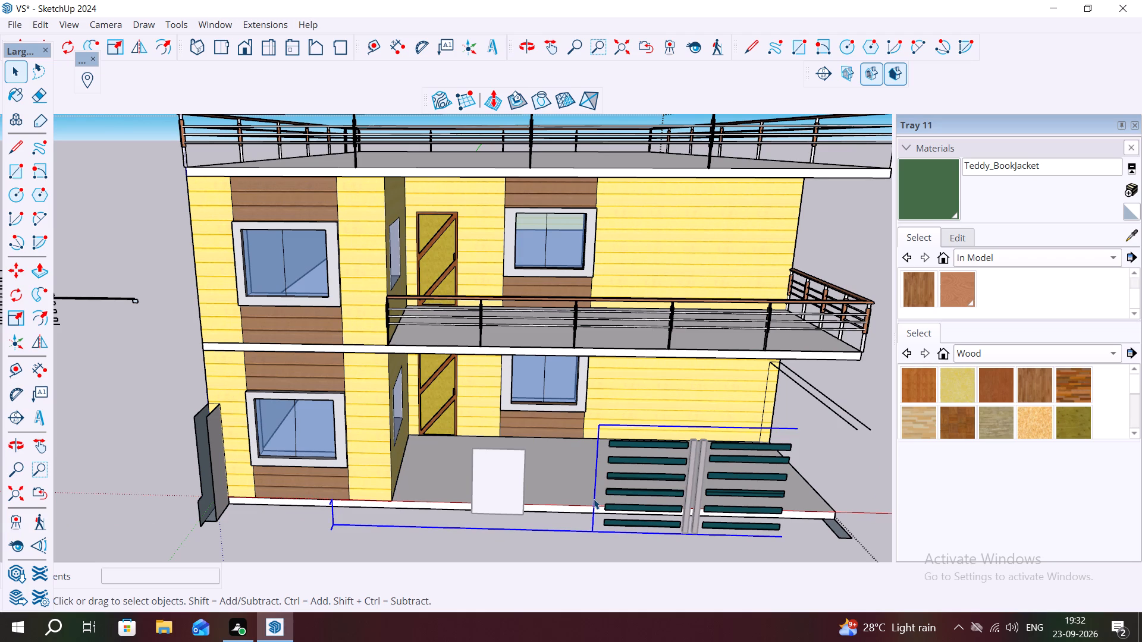
key("Delete")
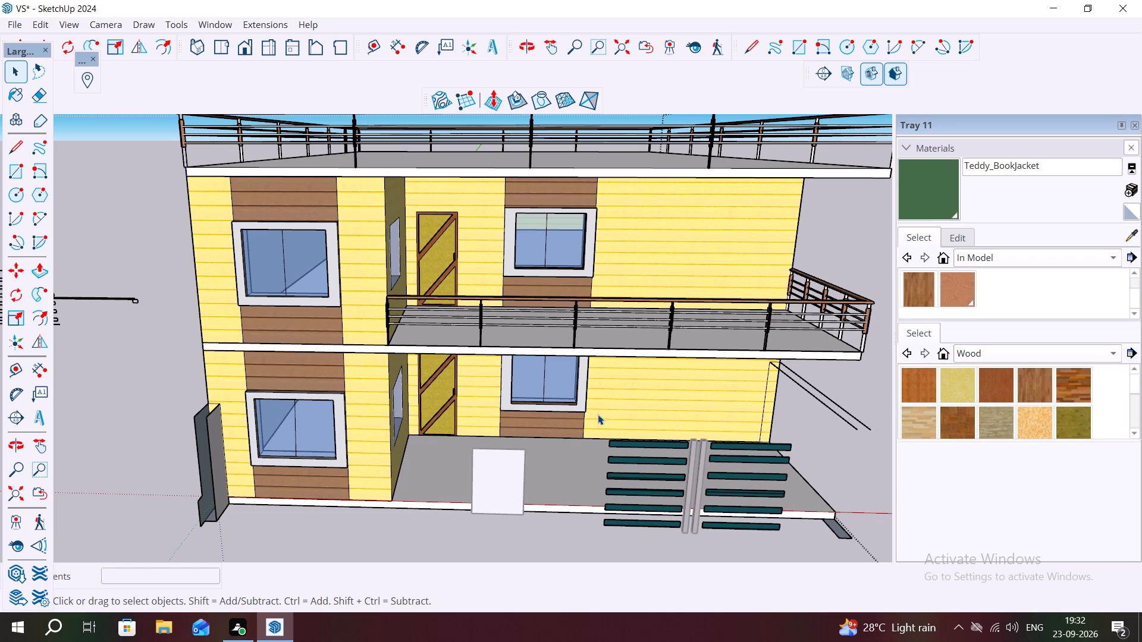
Delete all the teal horizontal slats of the original gate on the porch.
left_click_drag(598, 414, 817, 569)
key("Delete")
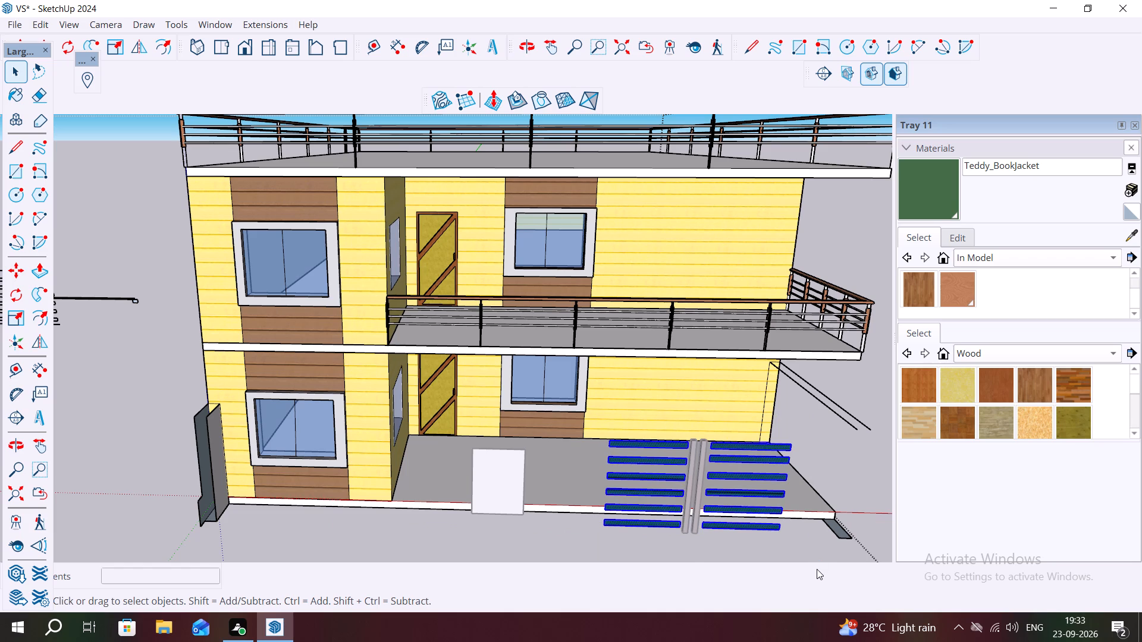
Delete the white rectangular panel, face and edges, left standing at the porch's front edge.
left_click_drag(664, 409, 743, 587)
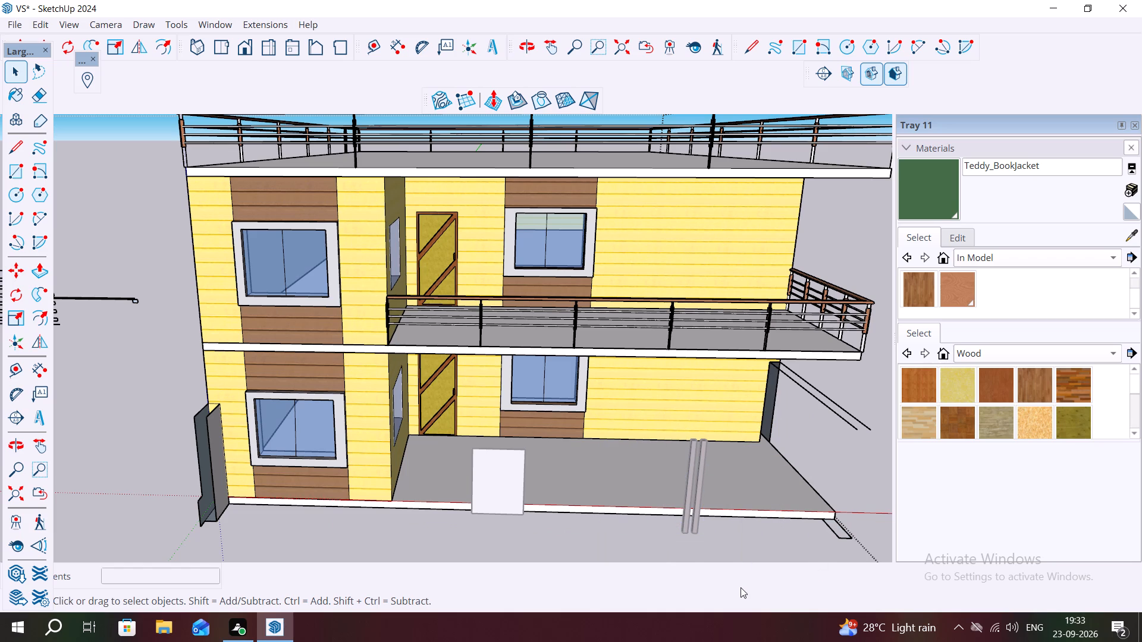
left_click(691, 509)
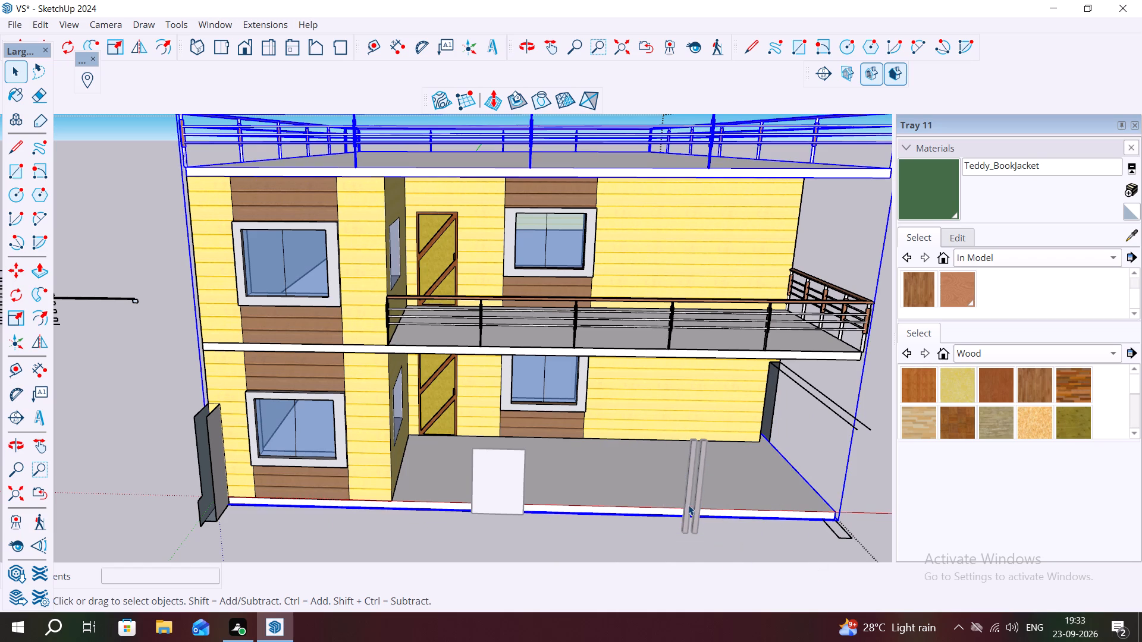
scroll(767, 533, "down", 2)
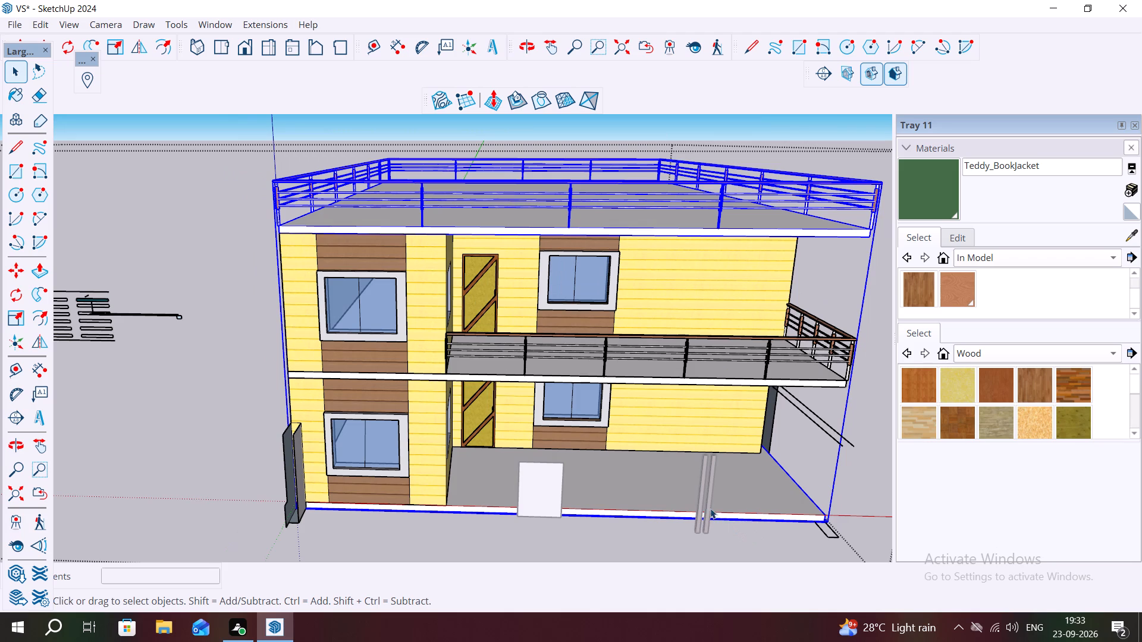
double_click(699, 502)
left_click(750, 567)
left_click(238, 507)
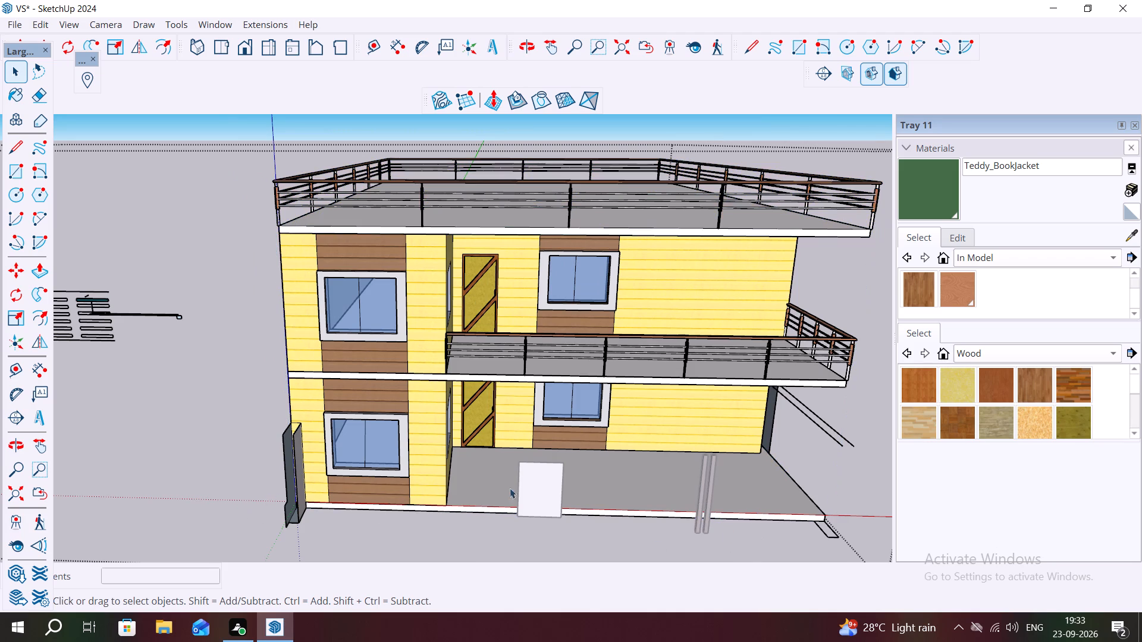
key("Escape")
left_click(541, 498)
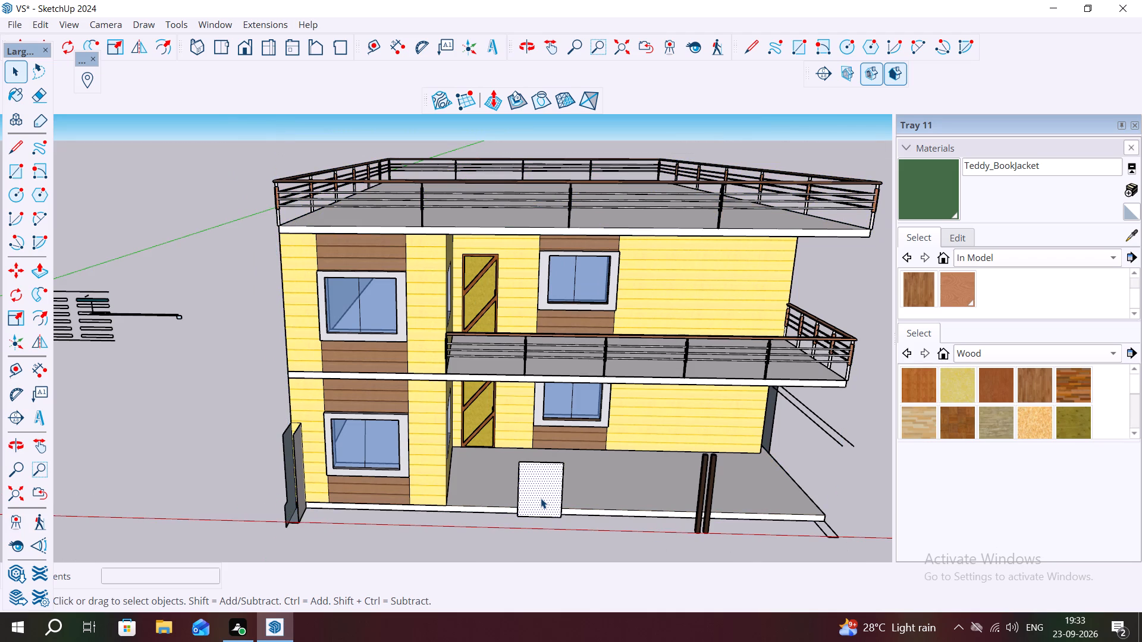
double_click(541, 498)
key("Delete")
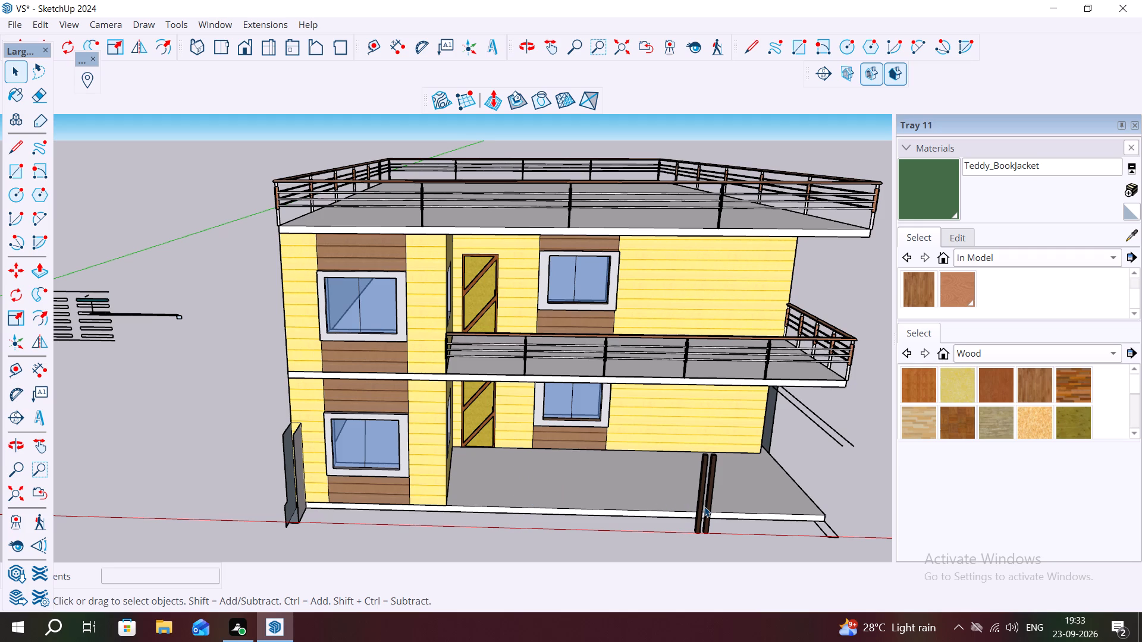
Delete the two vertical gate posts left at the porch's front edge.
triple_click(701, 504)
left_click(701, 504)
key("Delete")
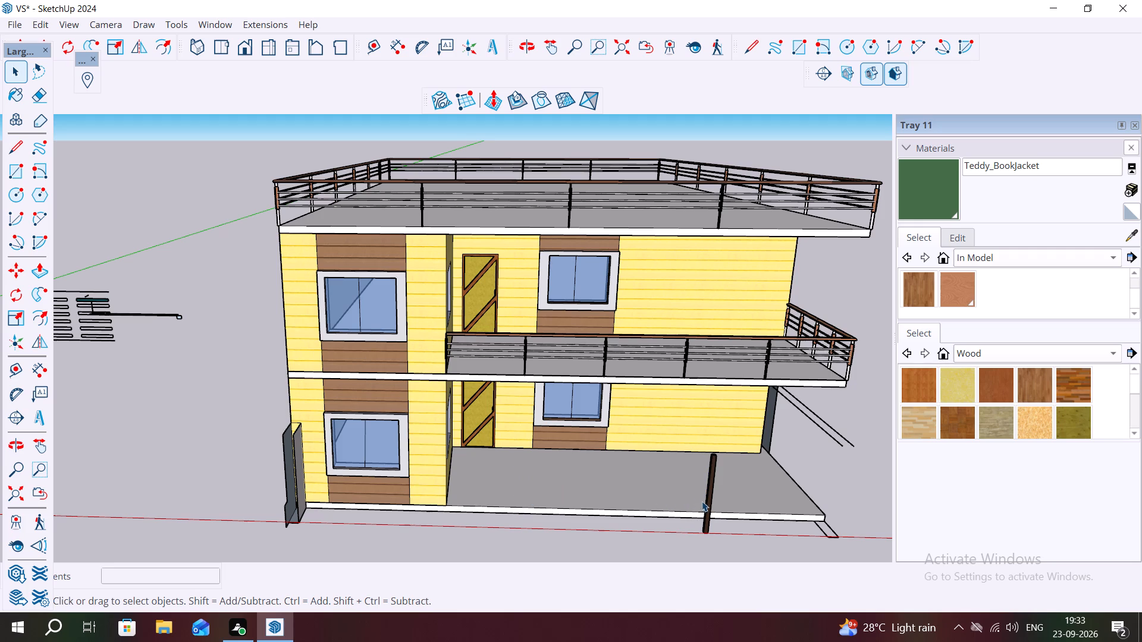
triple_click(708, 505)
key("Delete")
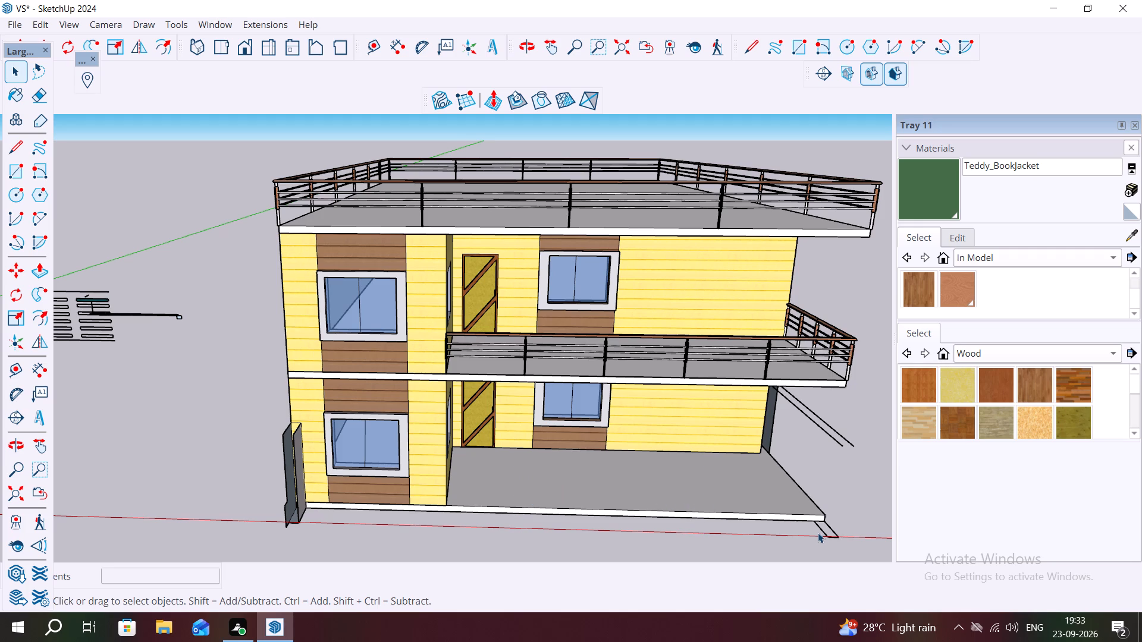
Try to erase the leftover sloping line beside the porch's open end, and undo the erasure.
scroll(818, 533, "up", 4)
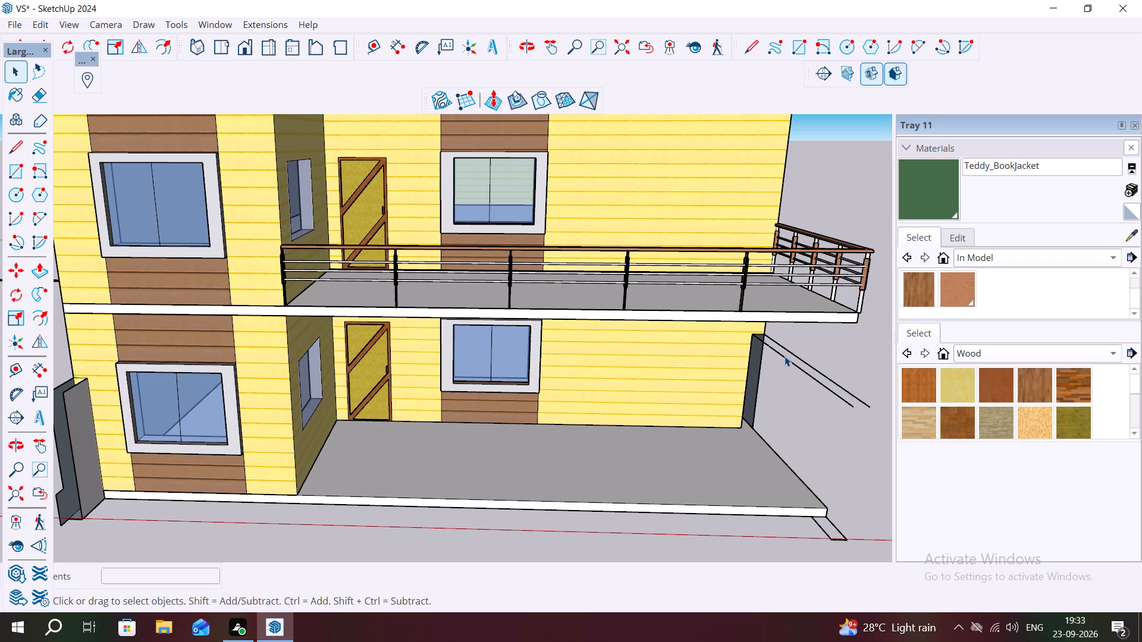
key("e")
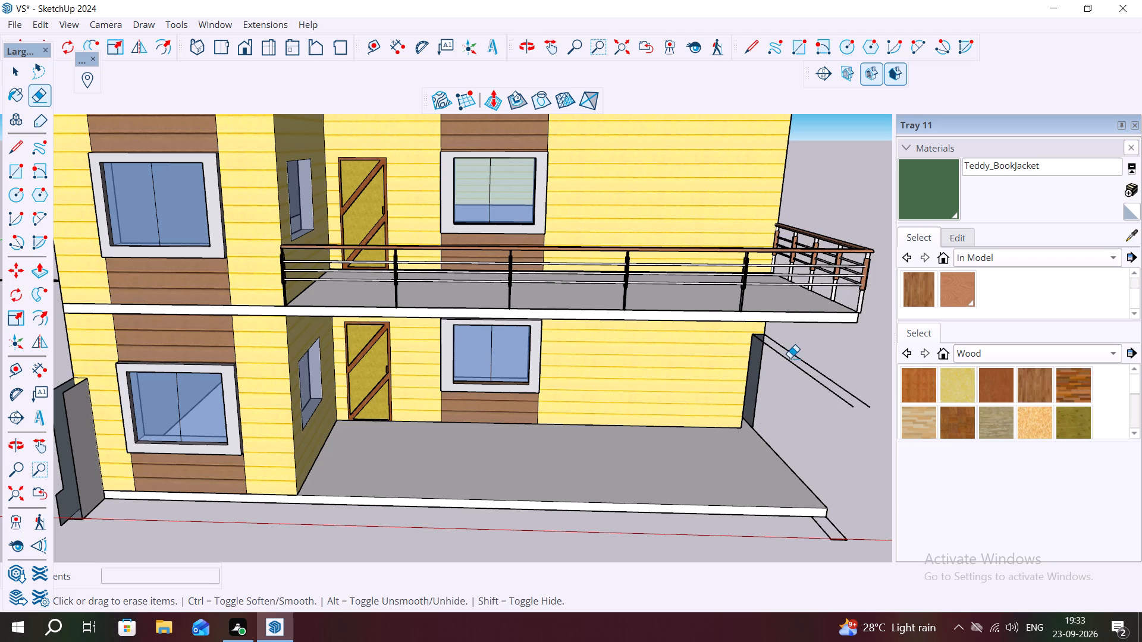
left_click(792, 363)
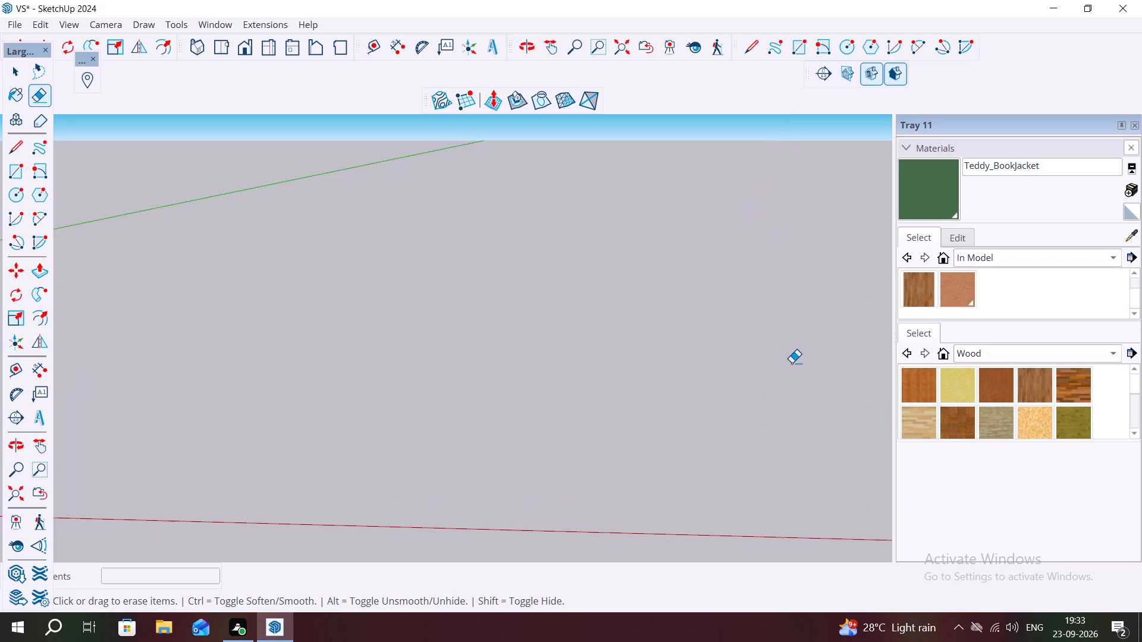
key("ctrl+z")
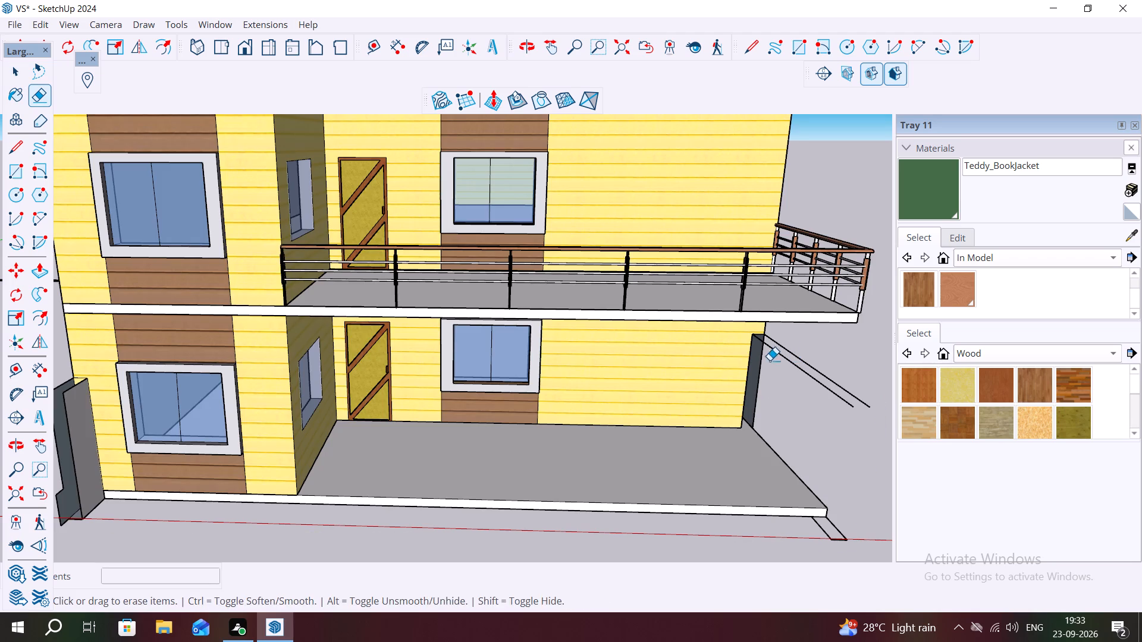
Delete the two leftover sloping lines running forward from the narrow opening beside the house's back corner.
key("space")
double_click(789, 361)
left_click(789, 361)
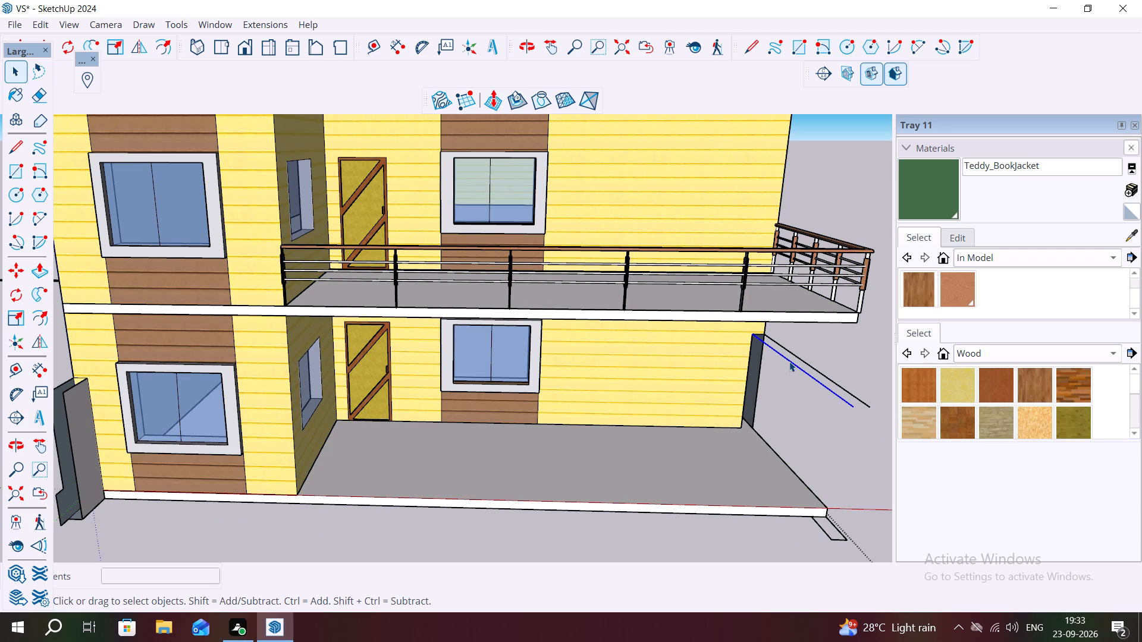
key("Delete")
left_click(801, 358)
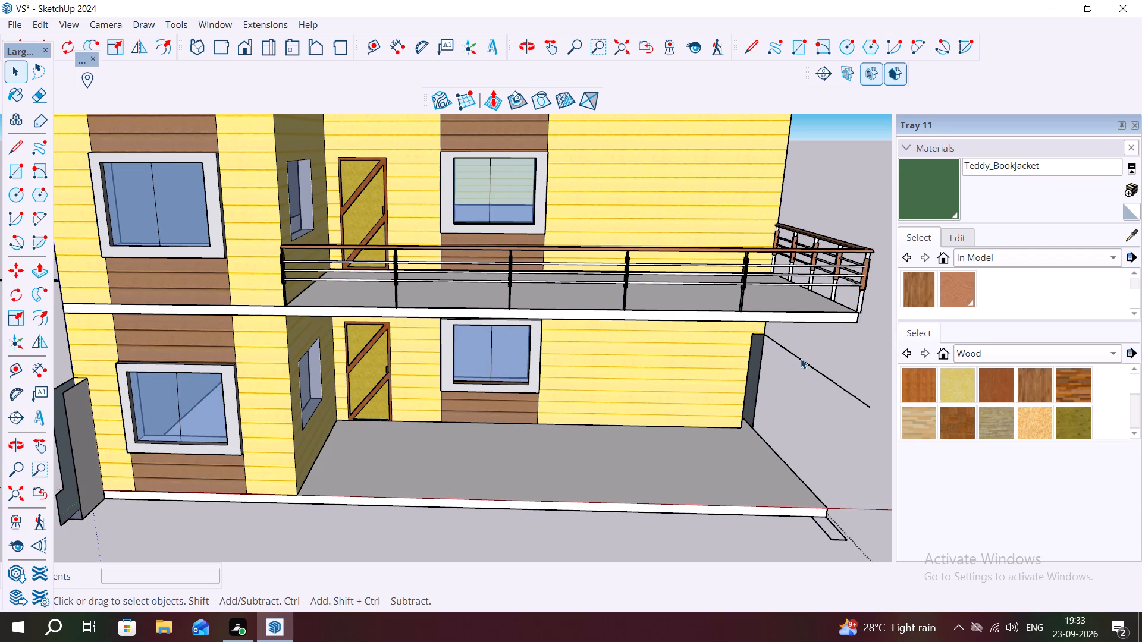
left_click(801, 358)
key("Delete")
Draw a 9" by 6' 6" rectangle closing the narrow opening in the side wall at the porch's back corner.
key("r")
scroll(747, 339, "up", 5)
middle_click_drag(752, 336, 743, 281)
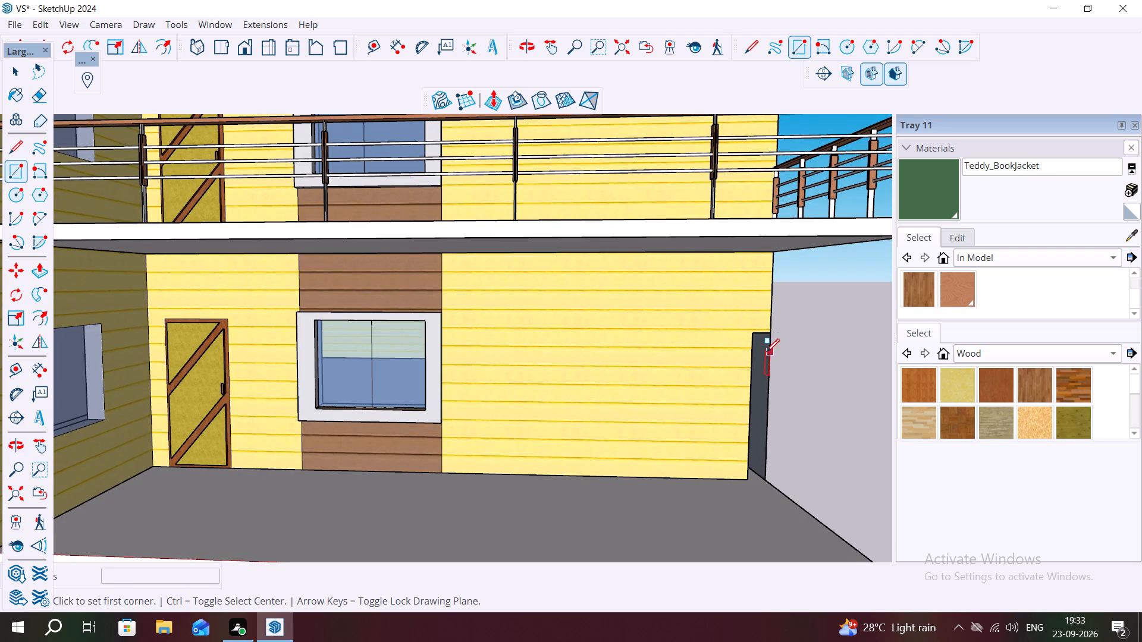
left_click(754, 335)
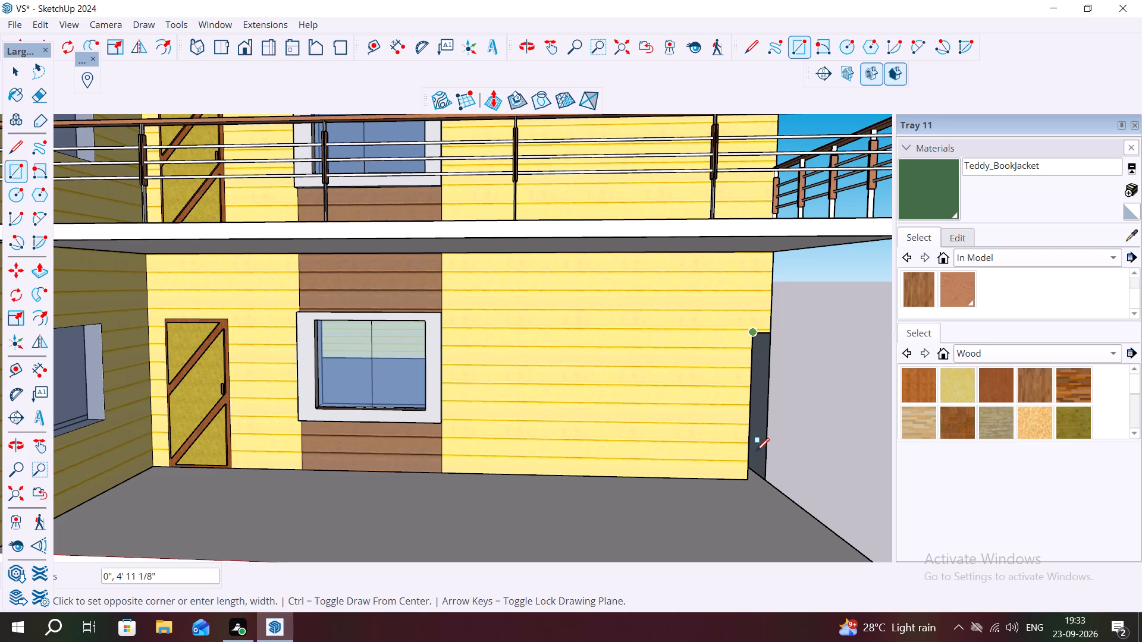
left_click(749, 483)
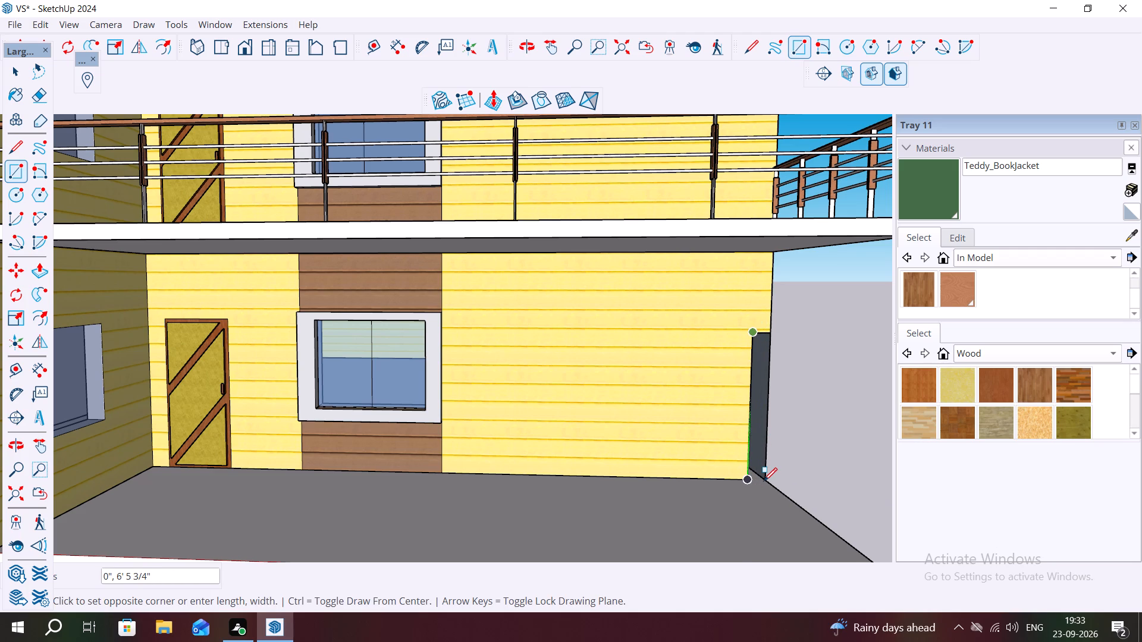
left_click(764, 481)
left_click(764, 484)
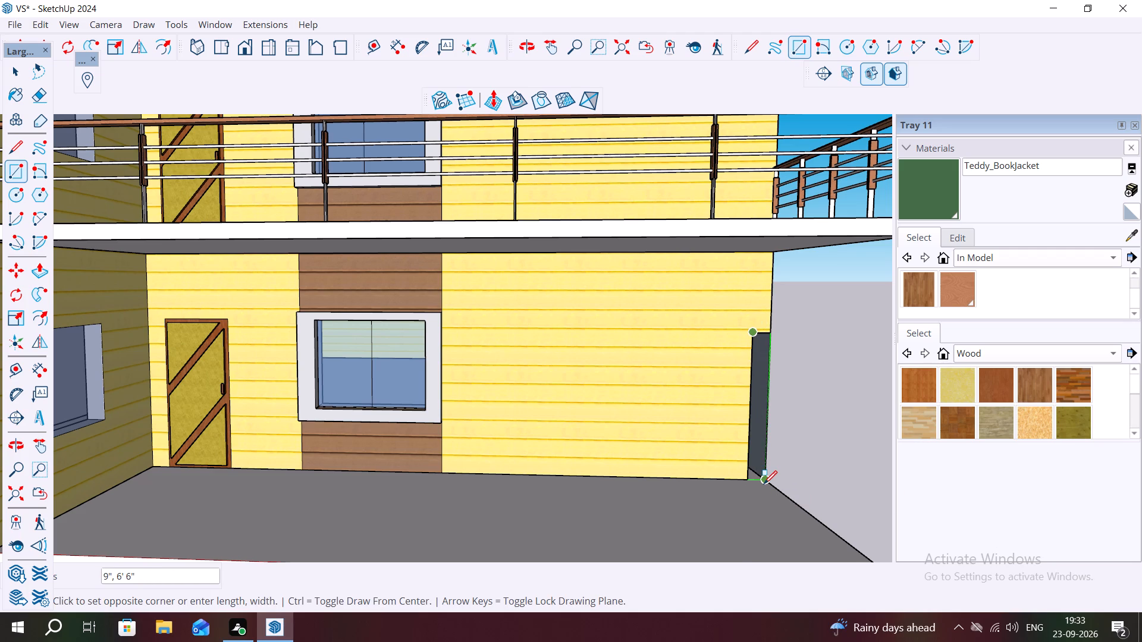
key("space")
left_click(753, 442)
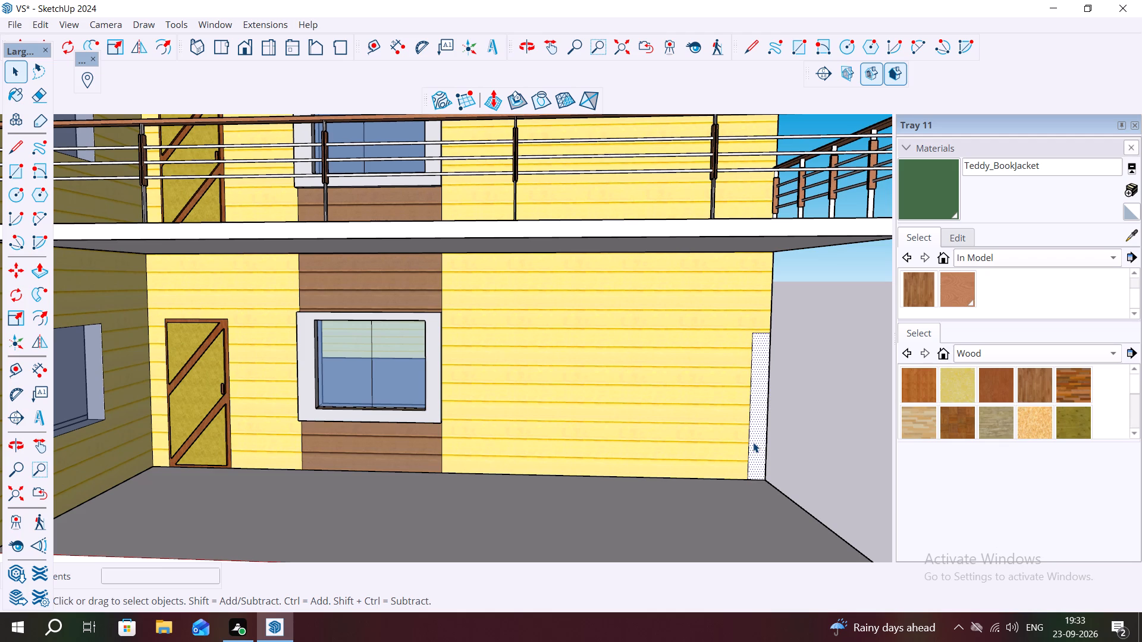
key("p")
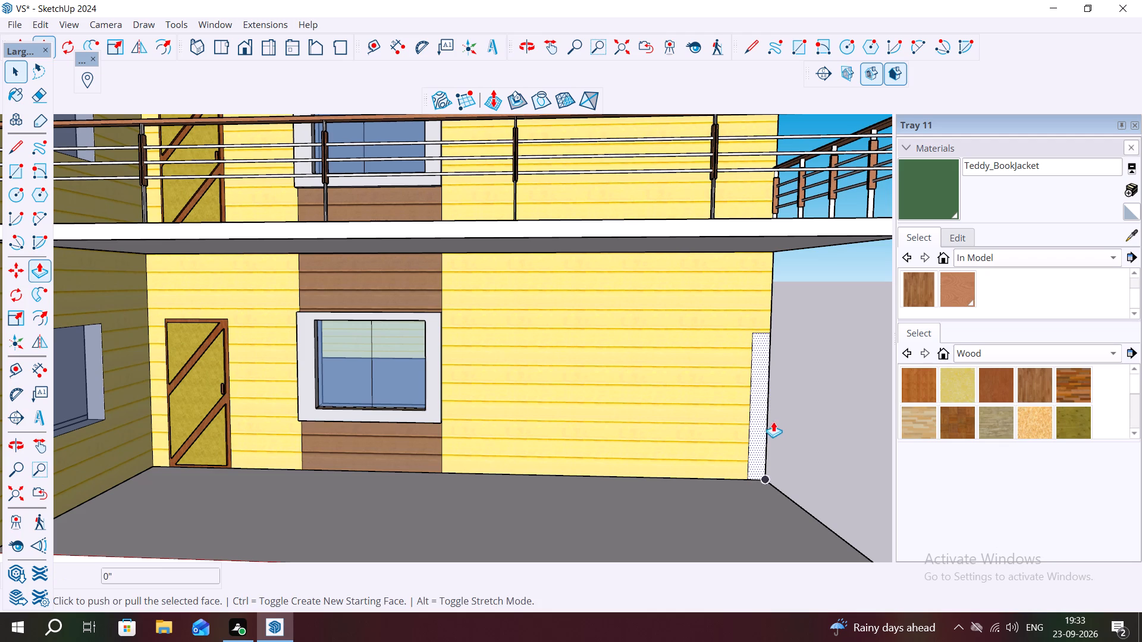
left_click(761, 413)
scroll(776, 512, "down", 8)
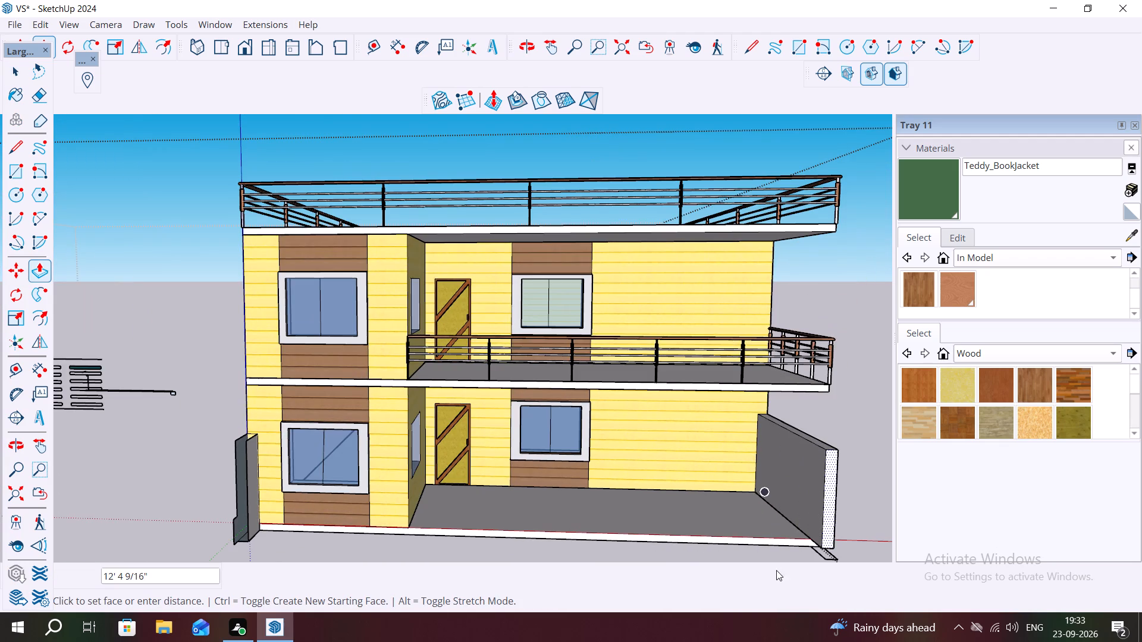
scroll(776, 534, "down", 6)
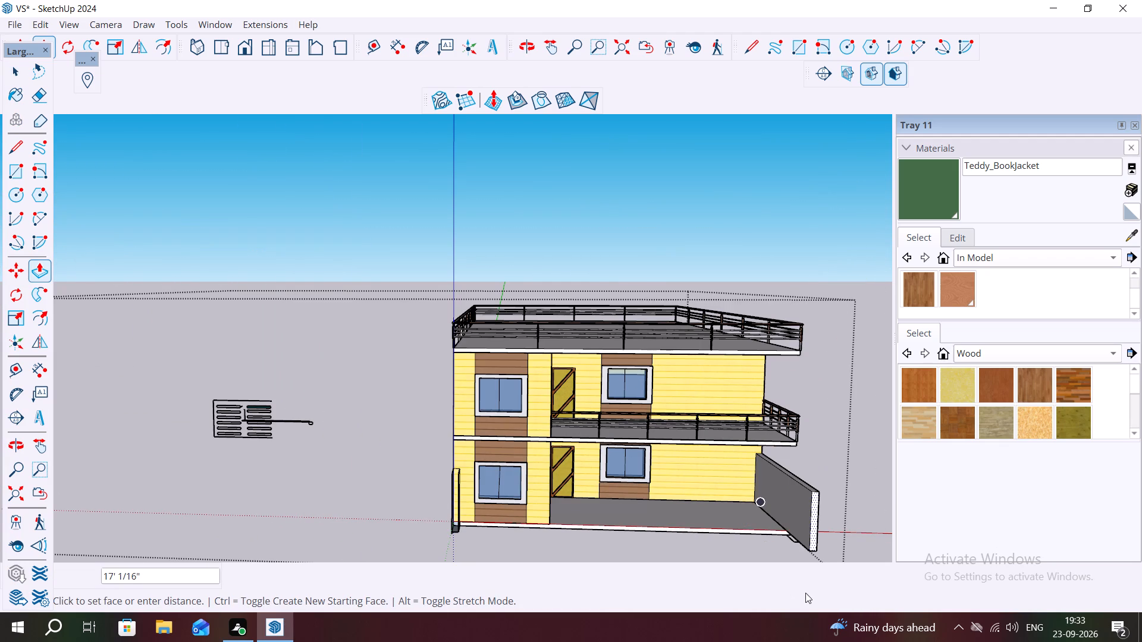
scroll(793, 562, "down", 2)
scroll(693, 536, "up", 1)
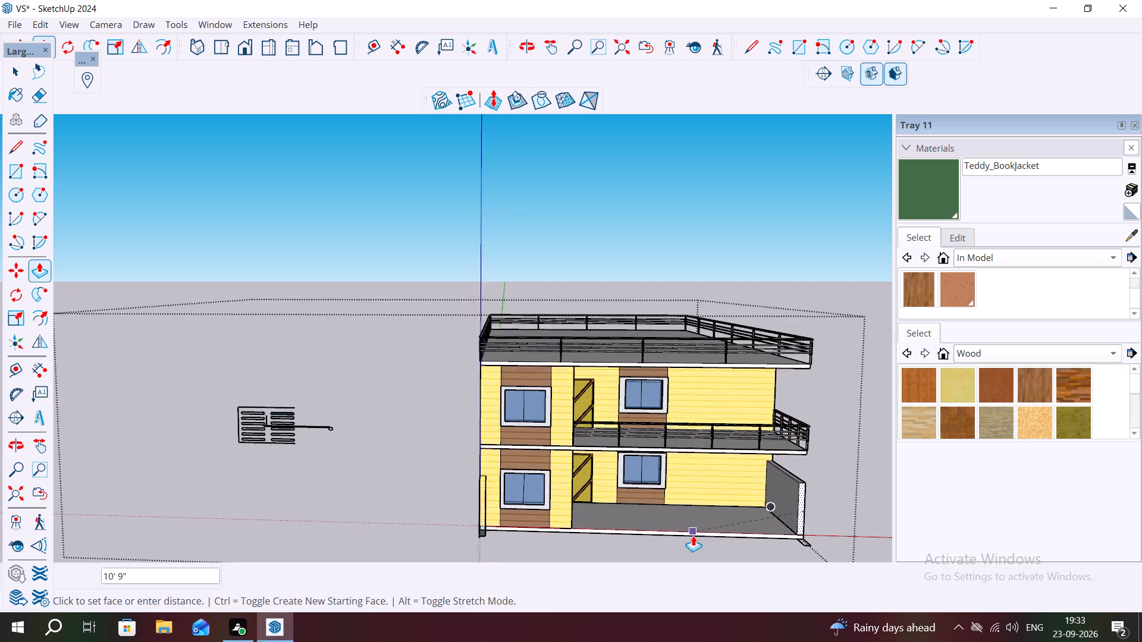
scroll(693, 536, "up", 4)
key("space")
Open the ground-floor slab for editing and extrude its front face forward by 3'.
left_click(686, 537)
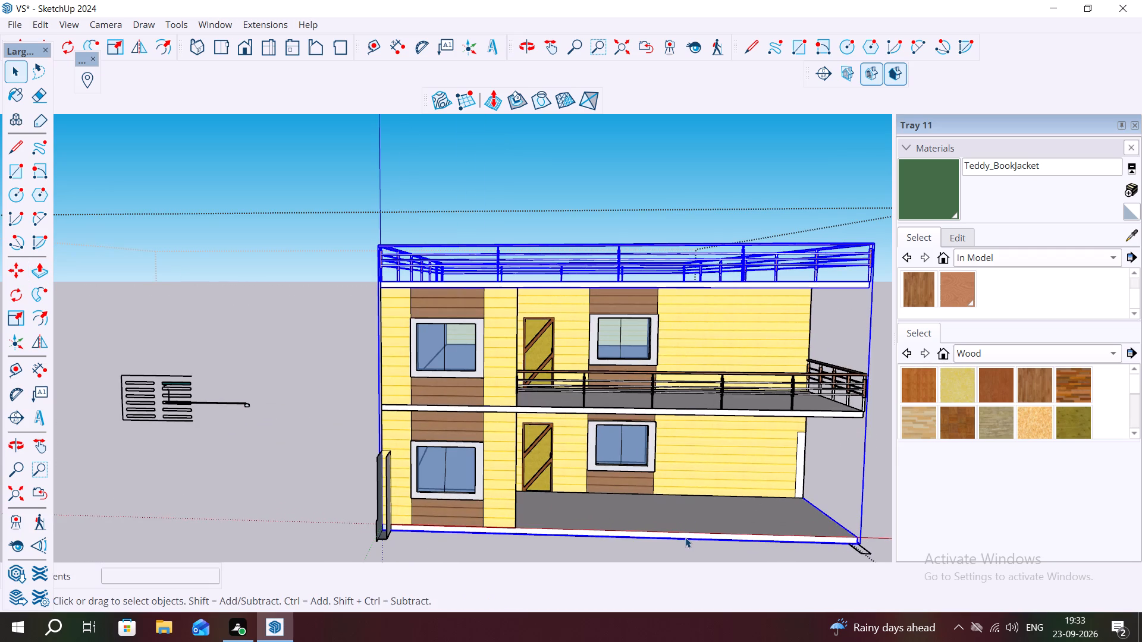
double_click(684, 536)
double_click(683, 534)
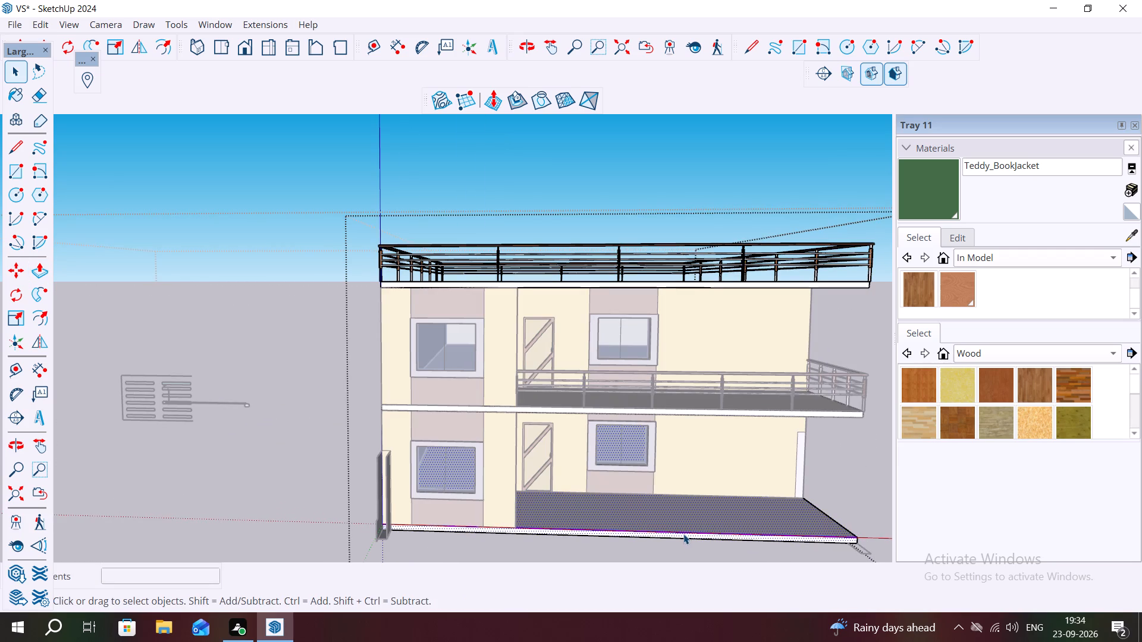
key("p")
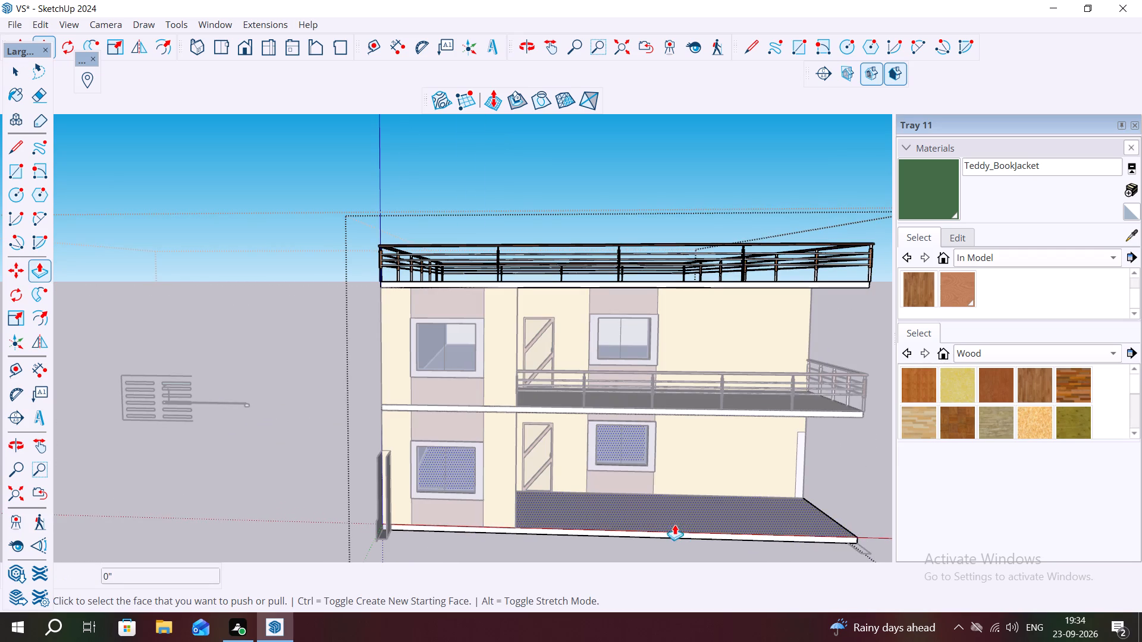
scroll(674, 527, "up", 7)
middle_click_drag(680, 540, 671, 502)
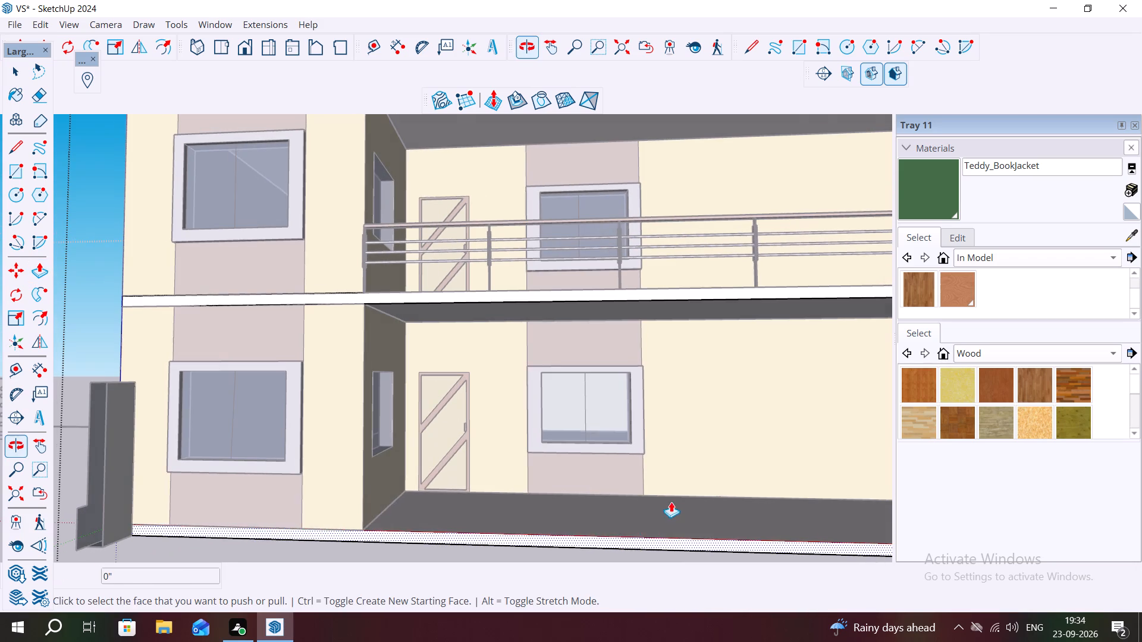
left_click(676, 540)
scroll(667, 555, "down", 7)
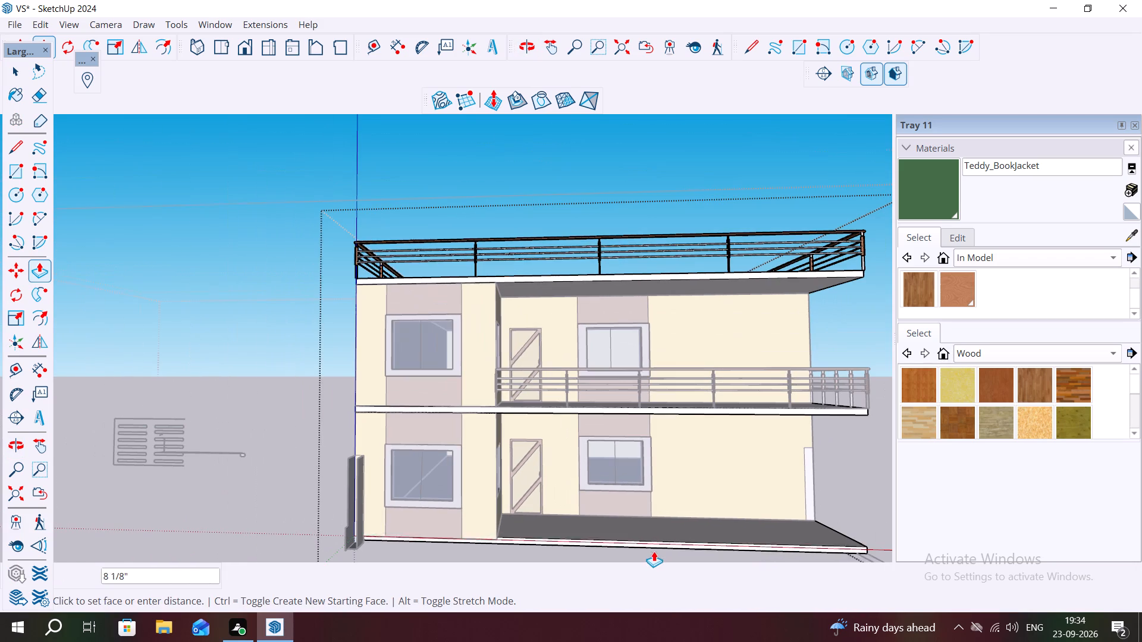
scroll(601, 583, "down", 1)
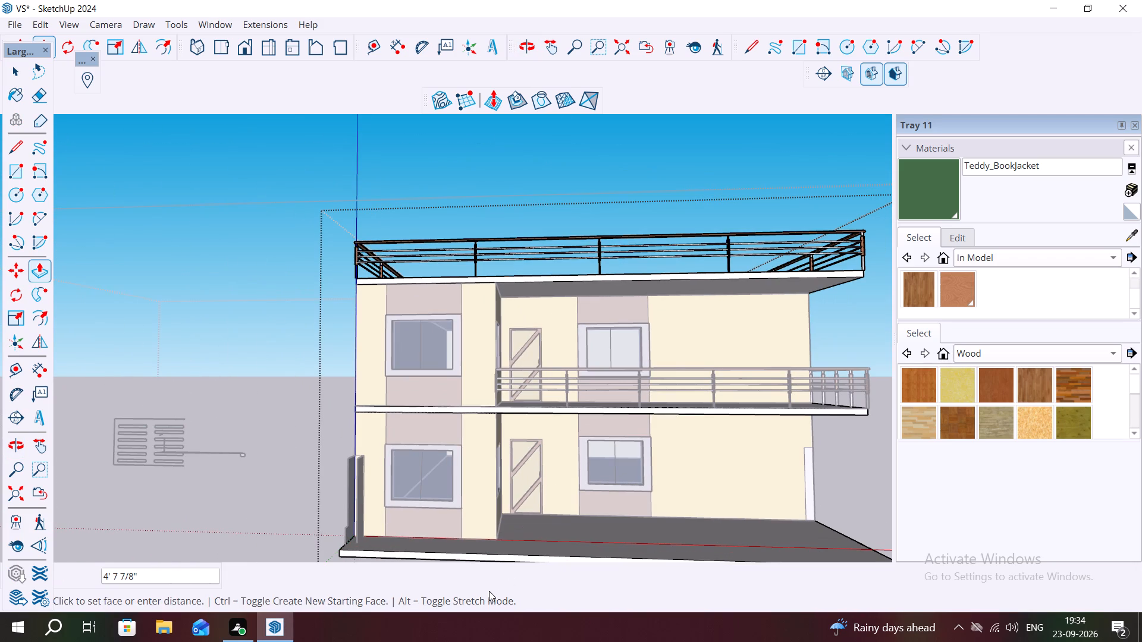
scroll(488, 587, "down", 2)
scroll(444, 534, "down", 8)
scroll(389, 518, "down", 4)
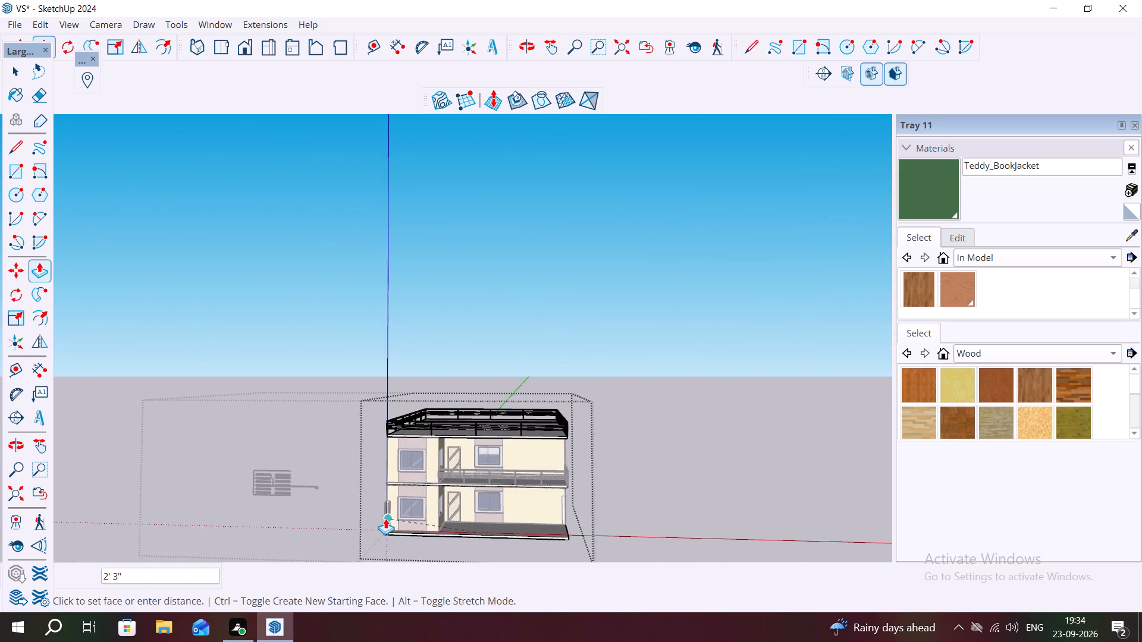
scroll(385, 518, "down", 2)
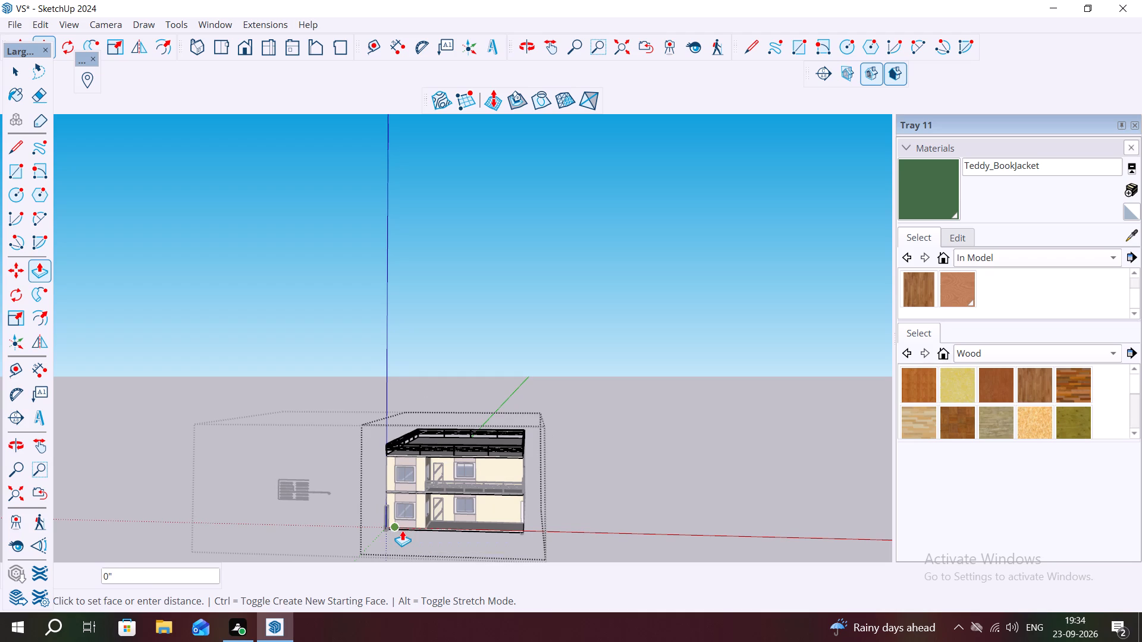
key("3")
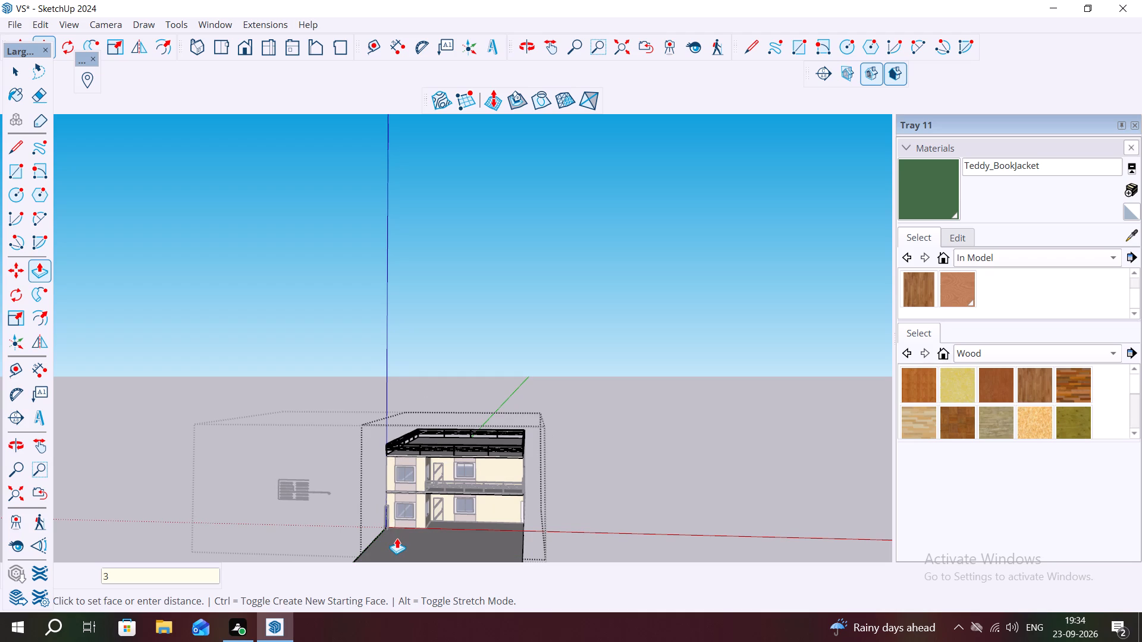
key("apostrophe")
key("Return")
Extrude the slab's front face forward again by about 10', and leave the slab's group.
scroll(401, 531, "up", 2)
middle_click_drag(406, 524, 469, 621)
scroll(459, 545, "up", 7)
scroll(613, 498, "down", 5)
scroll(564, 547, "up", 3)
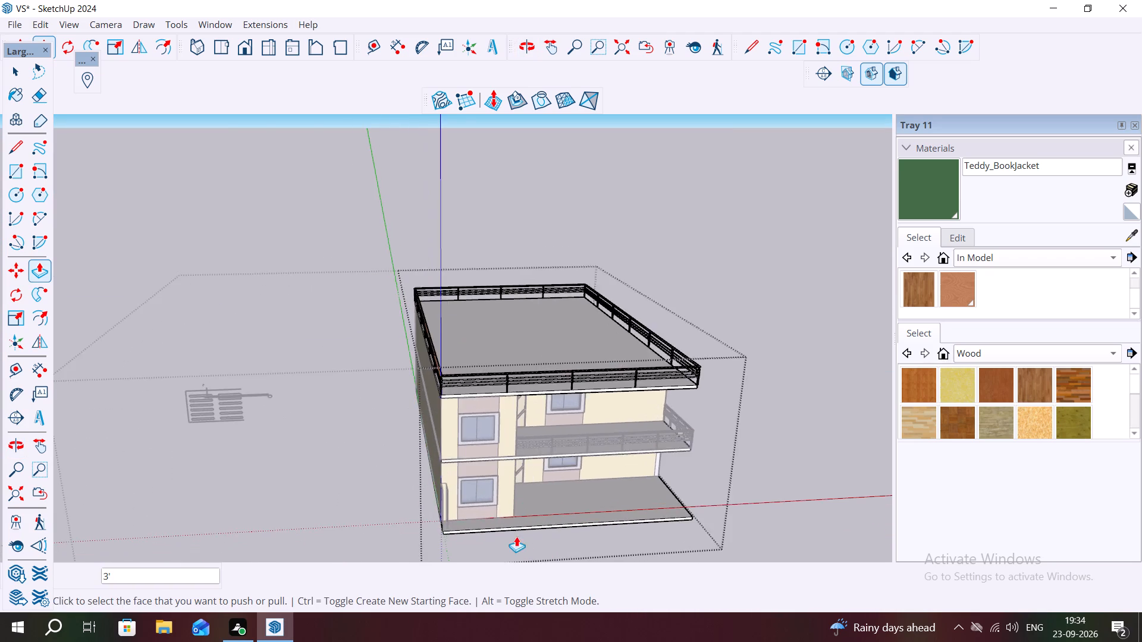
scroll(516, 536, "up", 8)
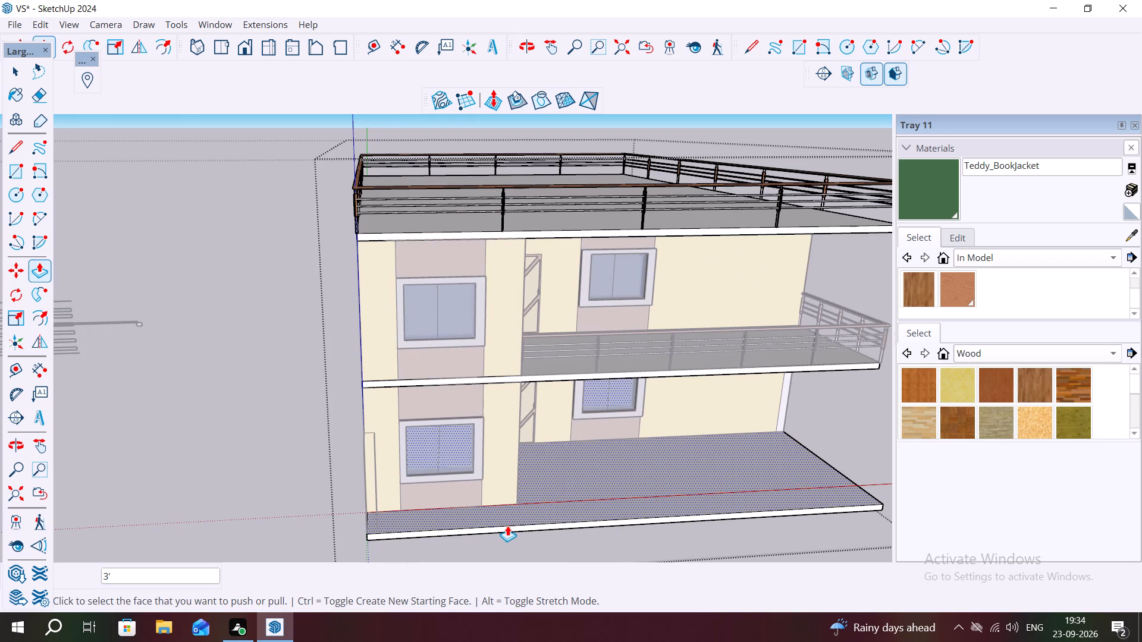
scroll(507, 525, "up", 6)
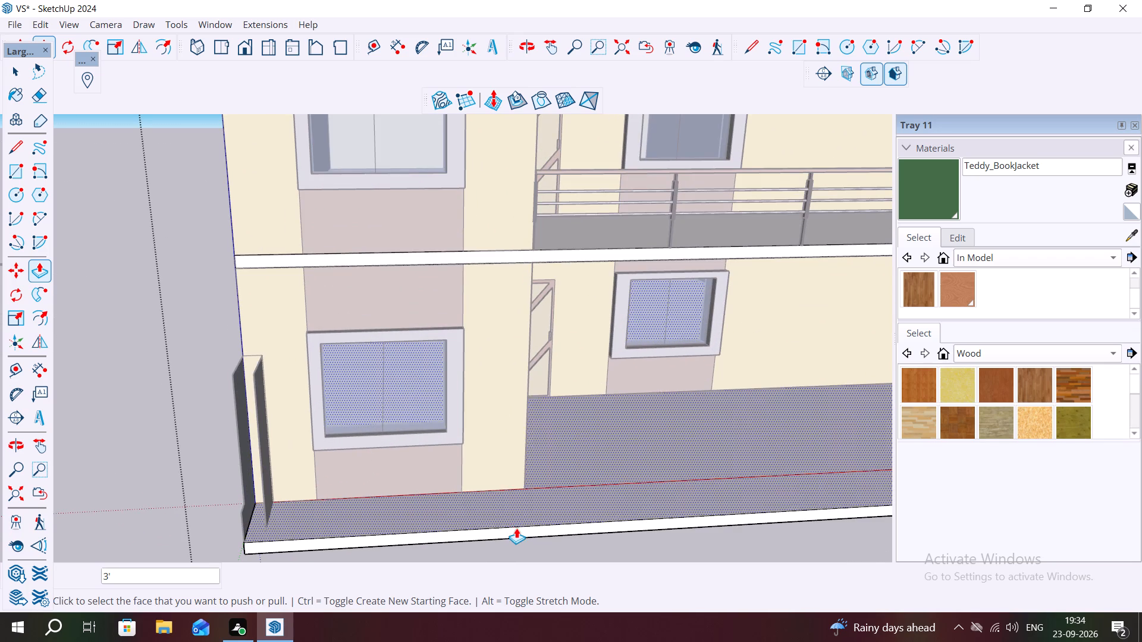
left_click(516, 528)
scroll(524, 545, "down", 10)
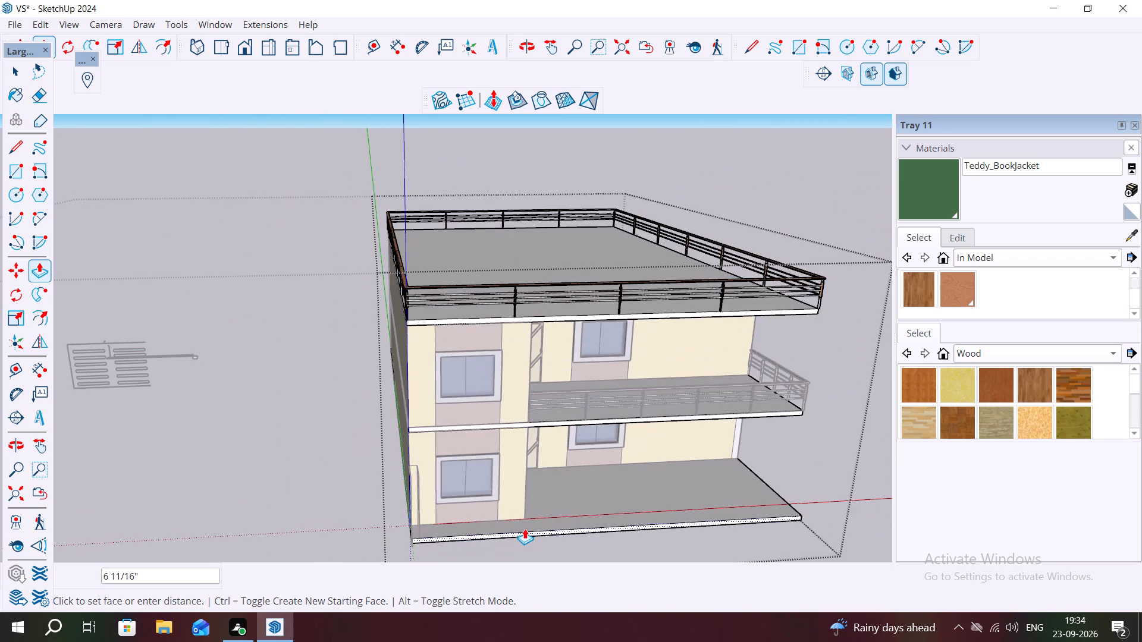
scroll(525, 513, "down", 5)
scroll(577, 549, "down", 4)
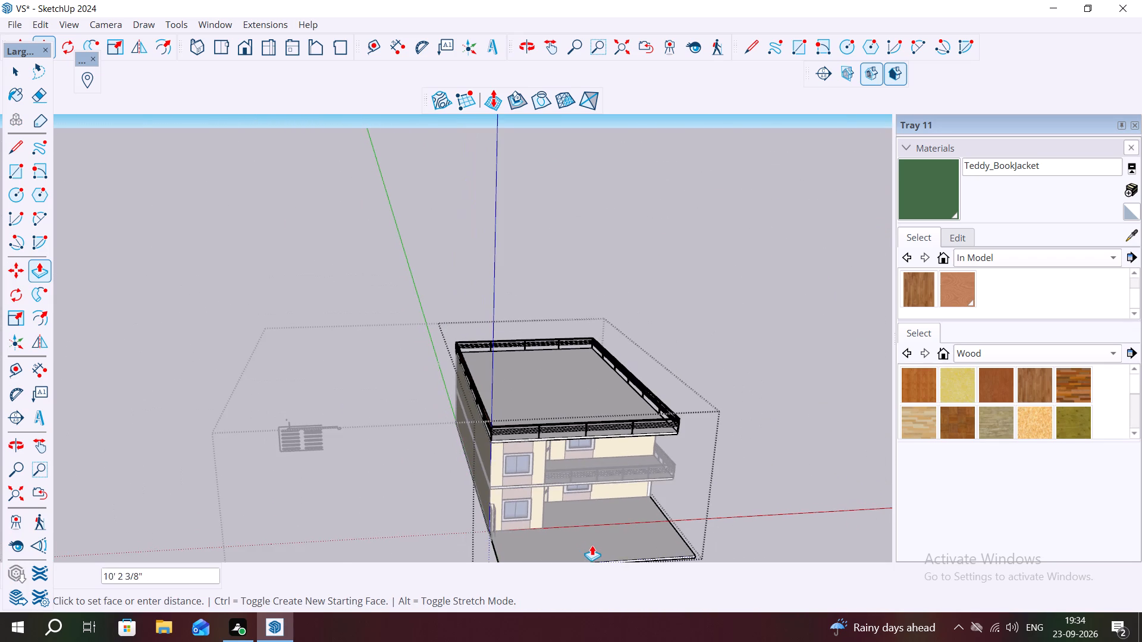
left_click(591, 542)
scroll(725, 502, "down", 2)
middle_click_drag(748, 504, 701, 505)
key("space")
scroll(620, 517, "down", 4)
scroll(560, 533, "up", 3)
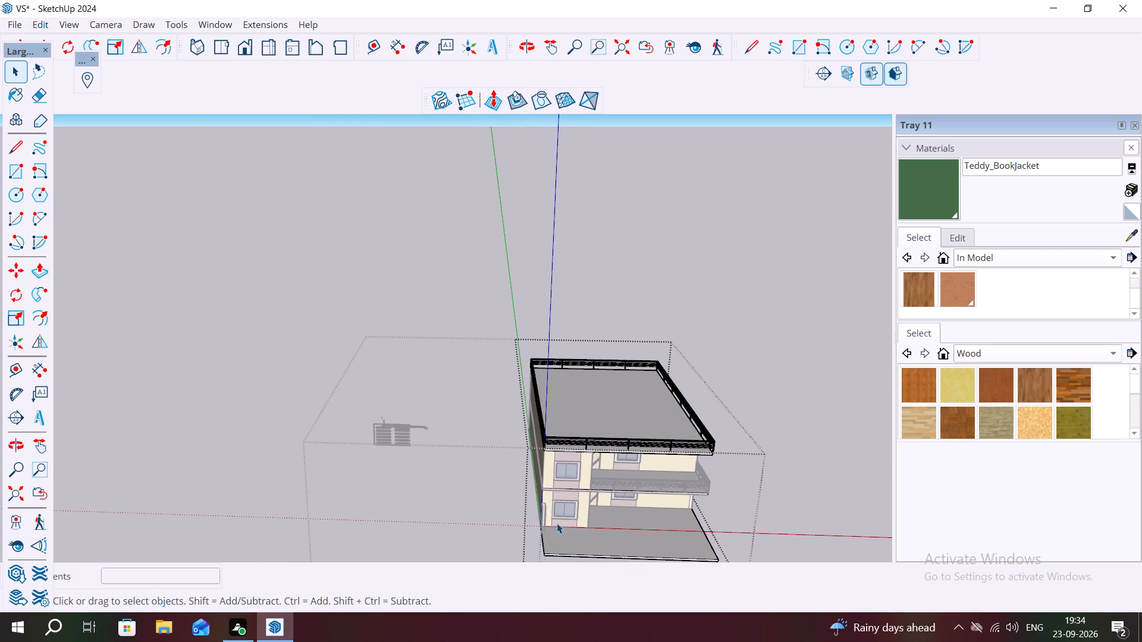
scroll(557, 523, "up", 3)
scroll(539, 546, "down", 1)
scroll(535, 529, "up", 7)
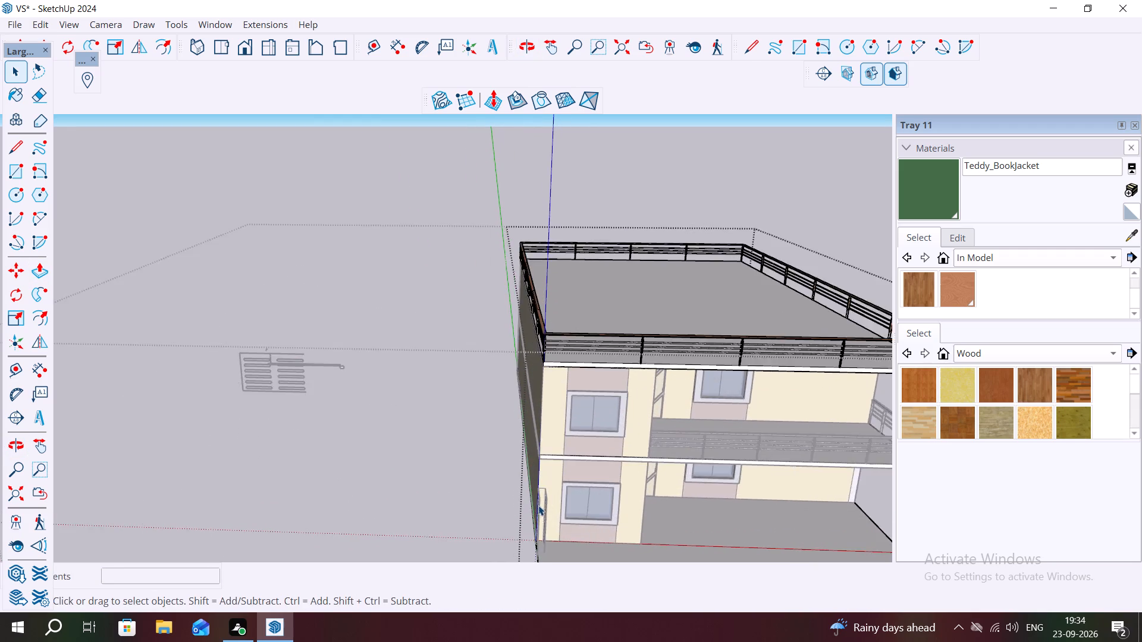
scroll(538, 505, "up", 3)
left_click(433, 496)
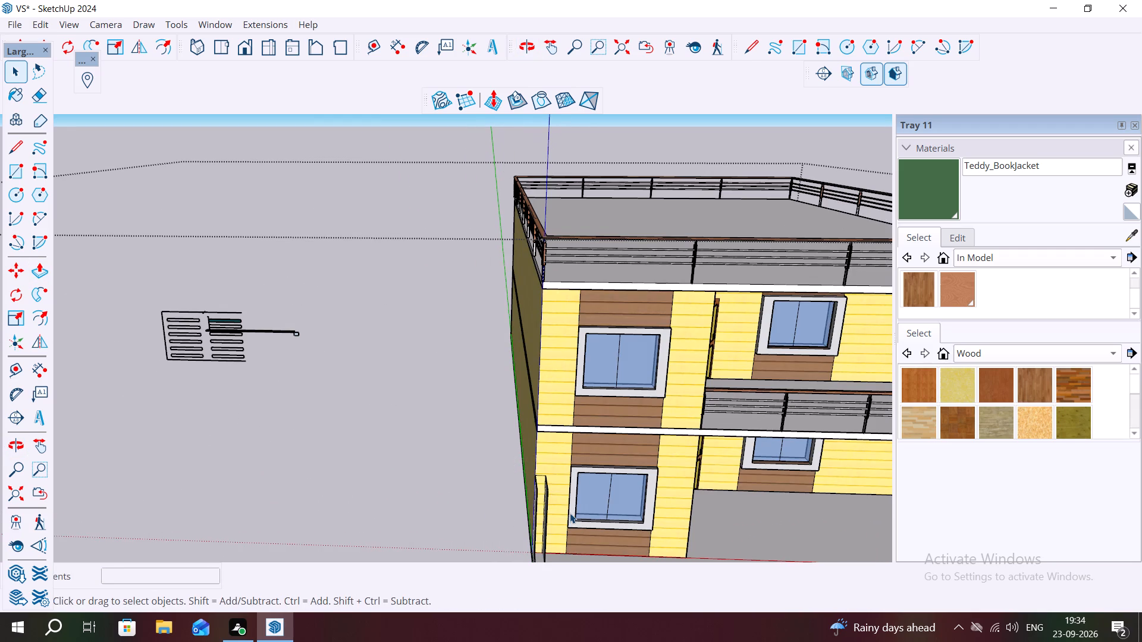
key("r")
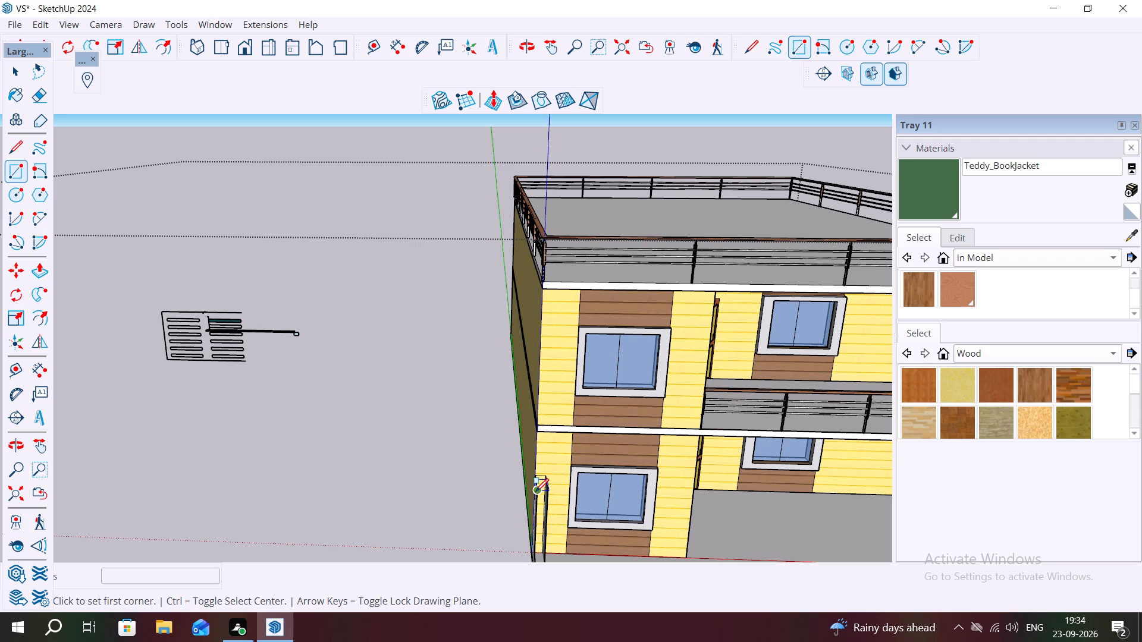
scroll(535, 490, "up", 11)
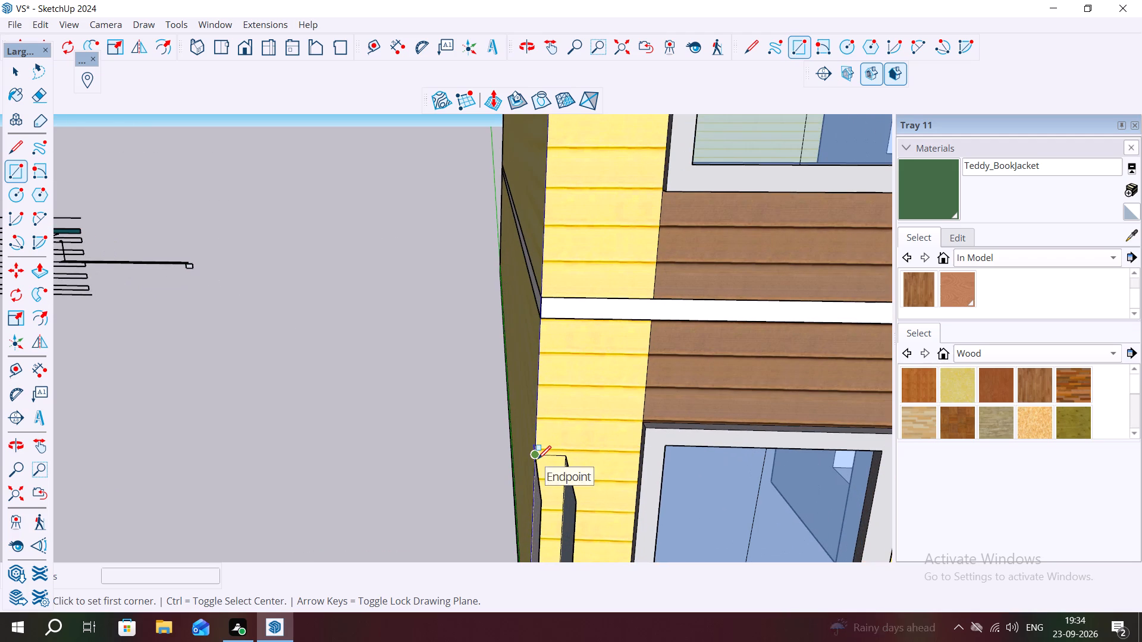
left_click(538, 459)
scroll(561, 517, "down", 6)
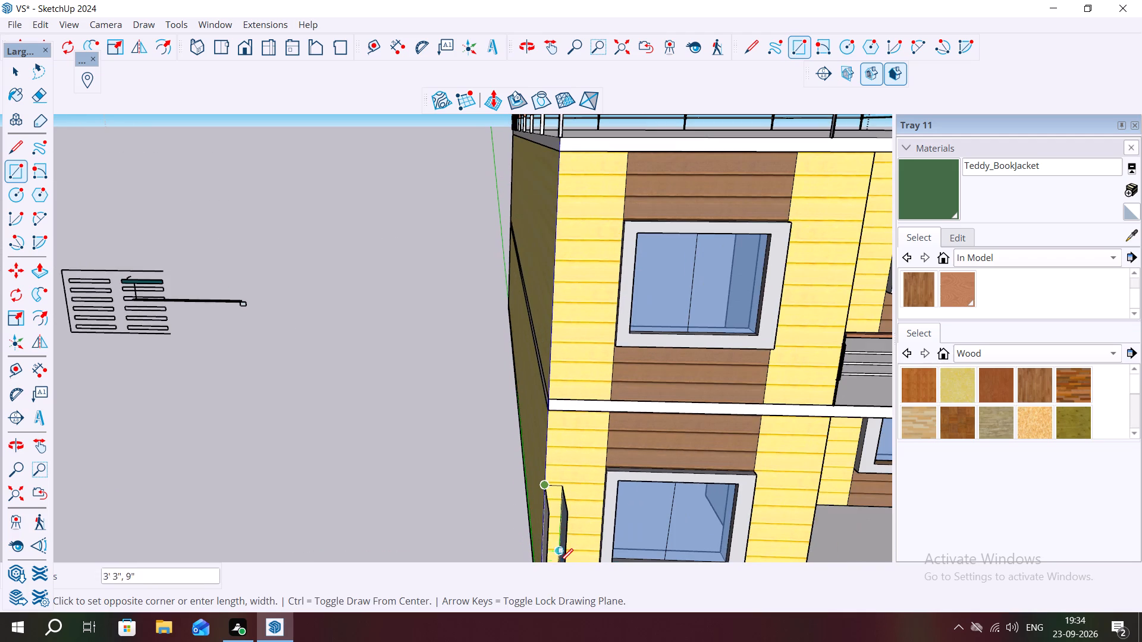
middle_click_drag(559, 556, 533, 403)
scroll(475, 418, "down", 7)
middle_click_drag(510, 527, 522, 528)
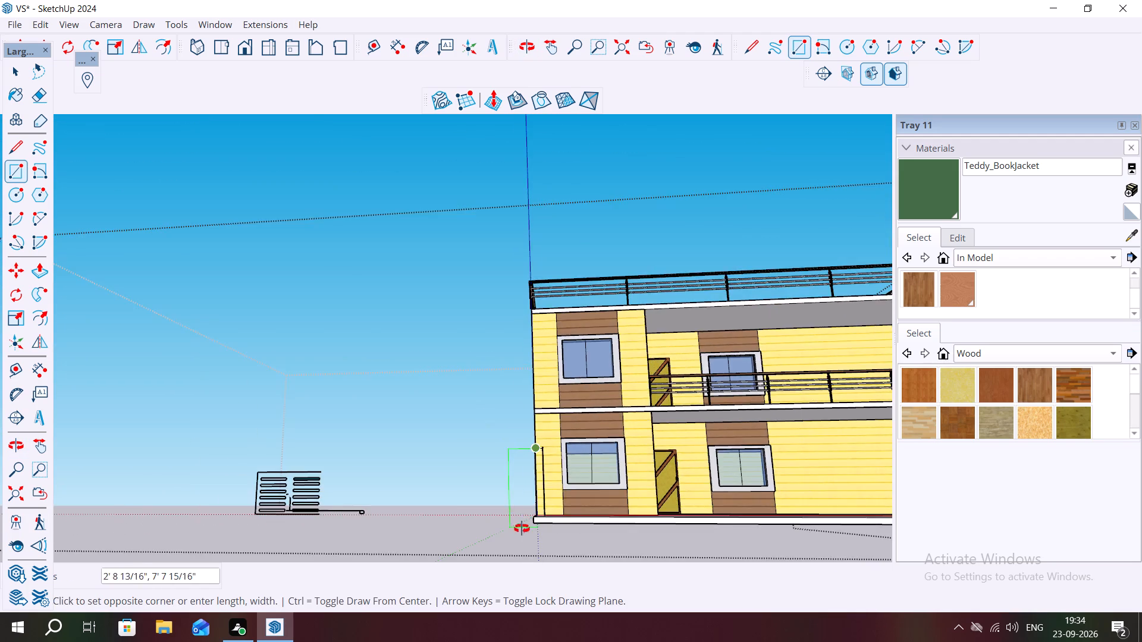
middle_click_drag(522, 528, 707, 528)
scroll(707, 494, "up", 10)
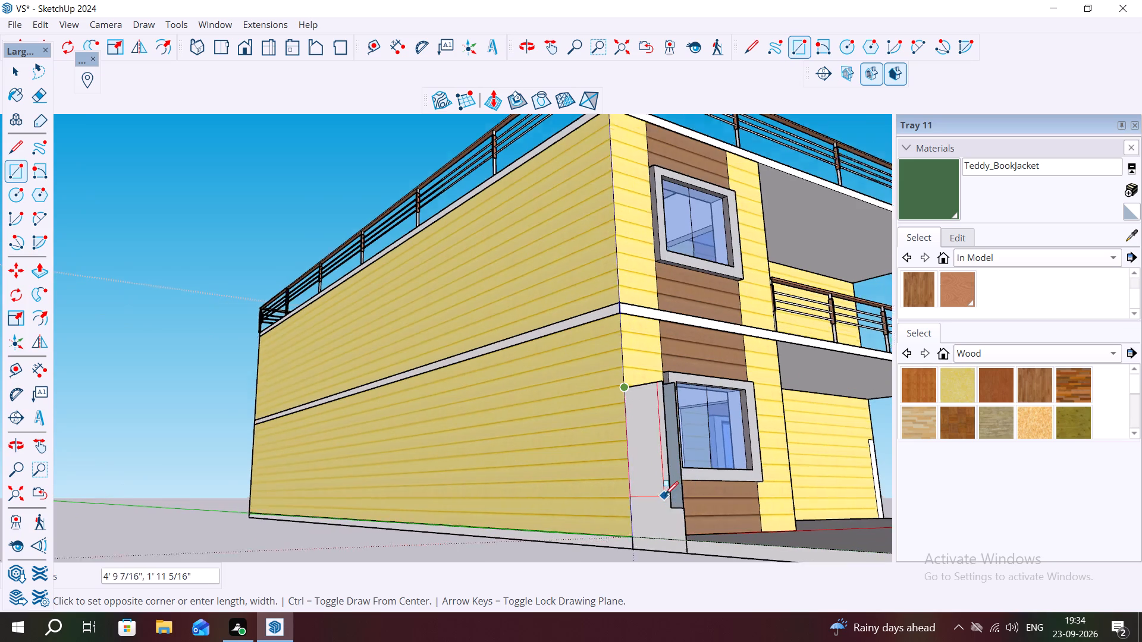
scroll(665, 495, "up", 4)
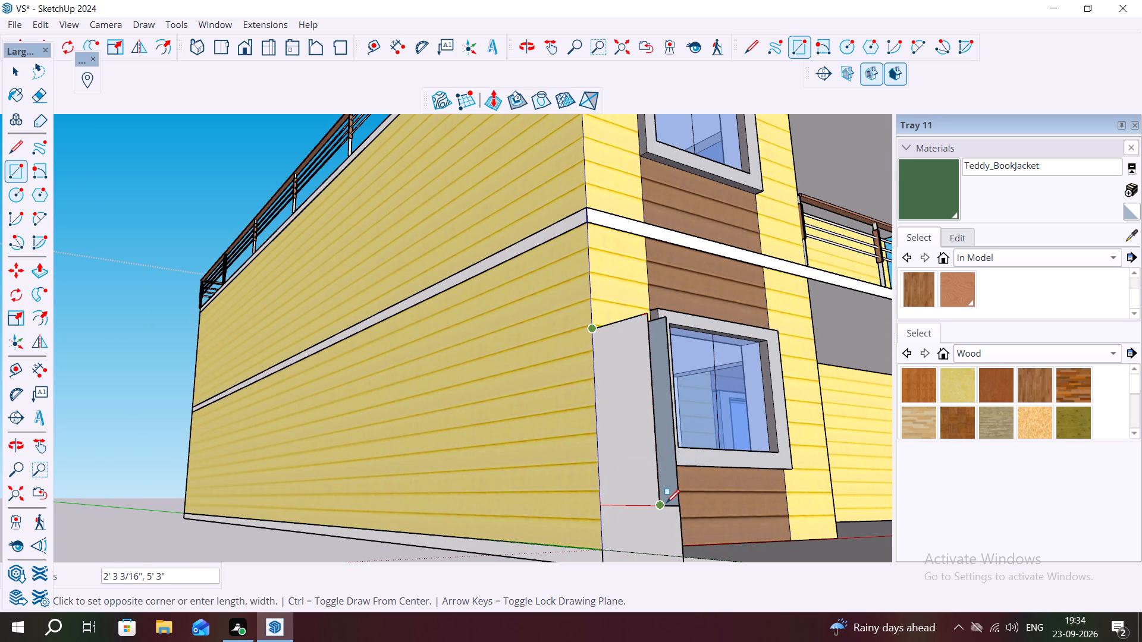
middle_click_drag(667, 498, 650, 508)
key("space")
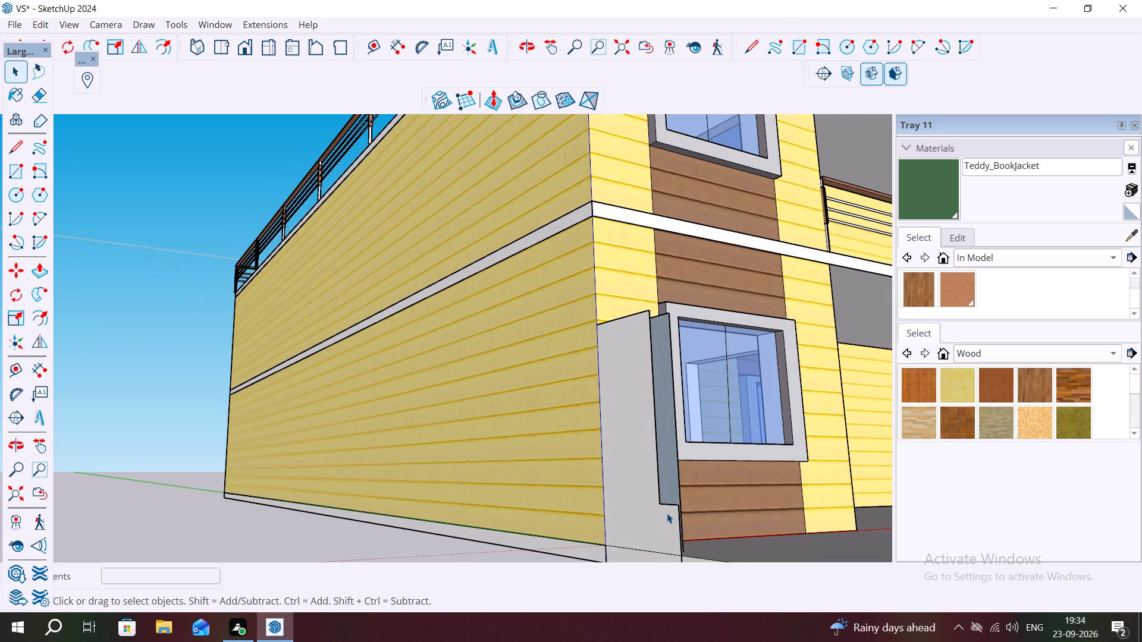
Erase the vertical edges of the leftover wall stub projecting from the house's front corner beside the ground-floor window.
key("e")
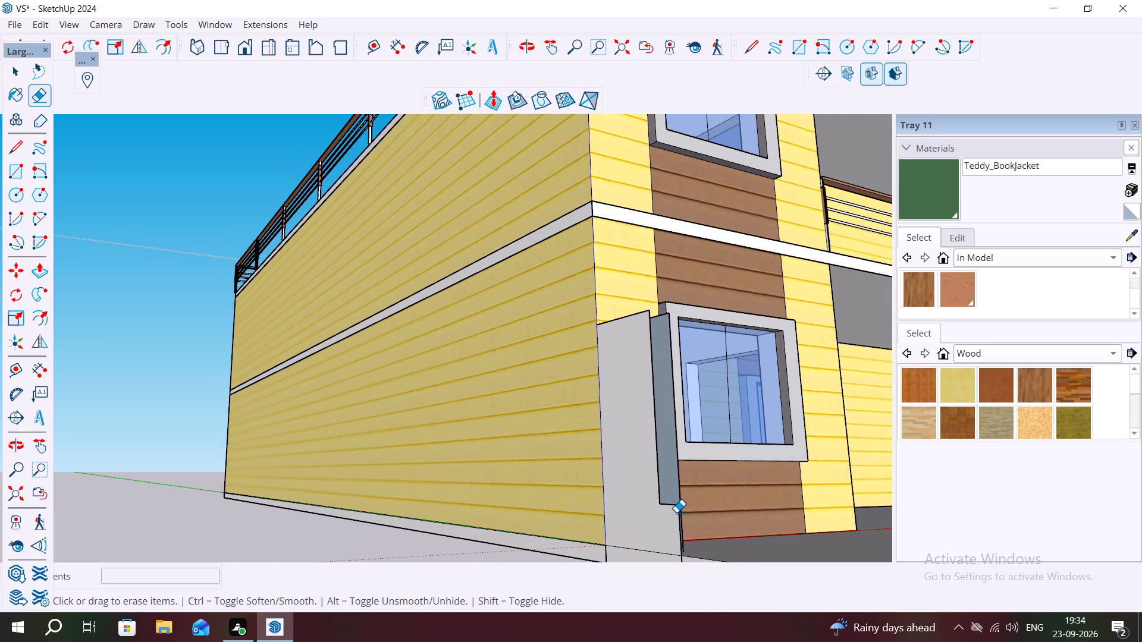
left_click(680, 517)
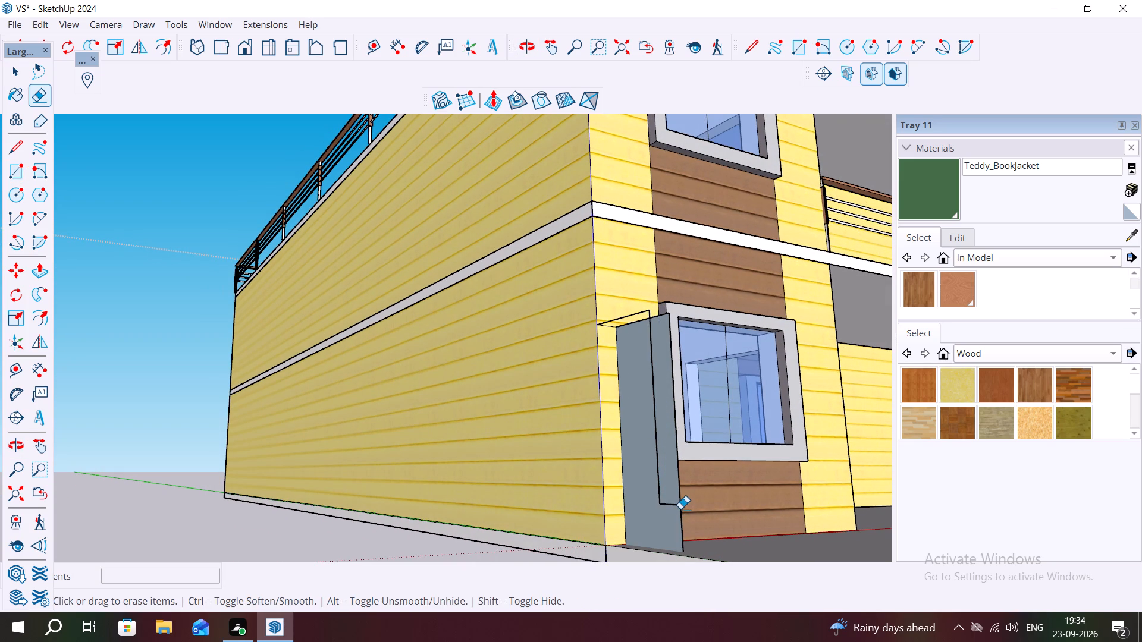
left_click(680, 484)
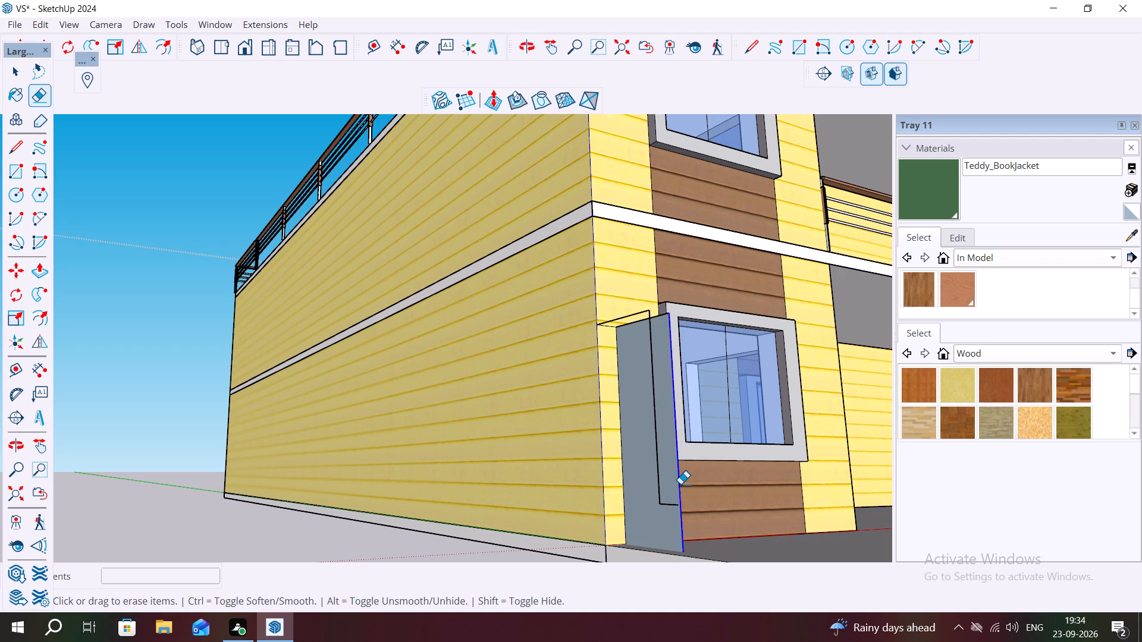
middle_click_drag(674, 496, 593, 499)
middle_click_drag(619, 392, 519, 395)
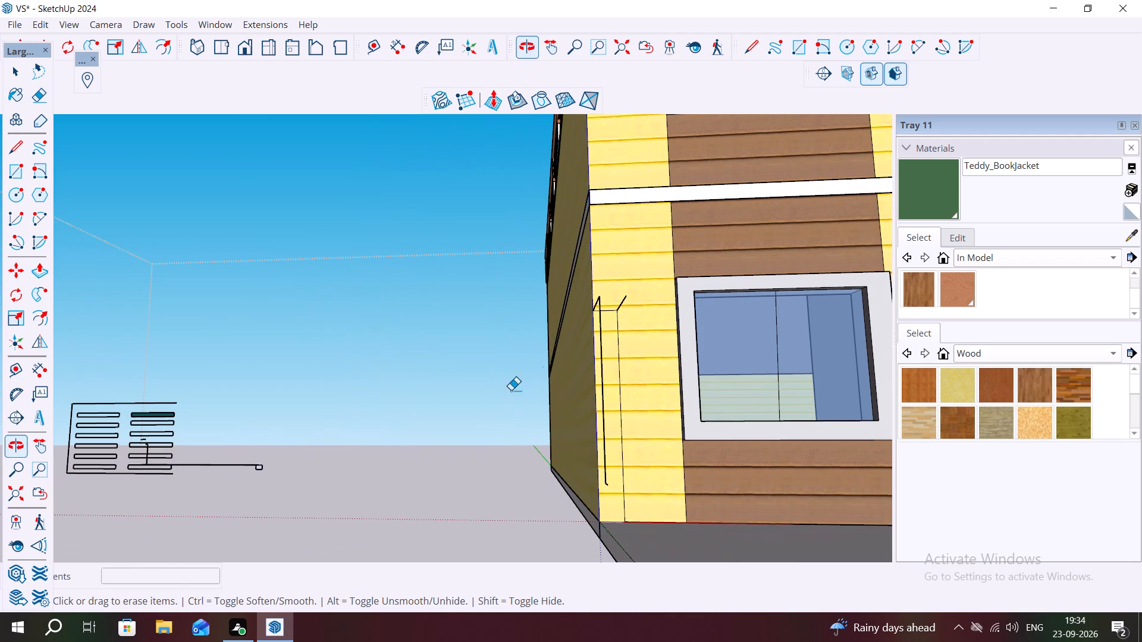
left_click(602, 360)
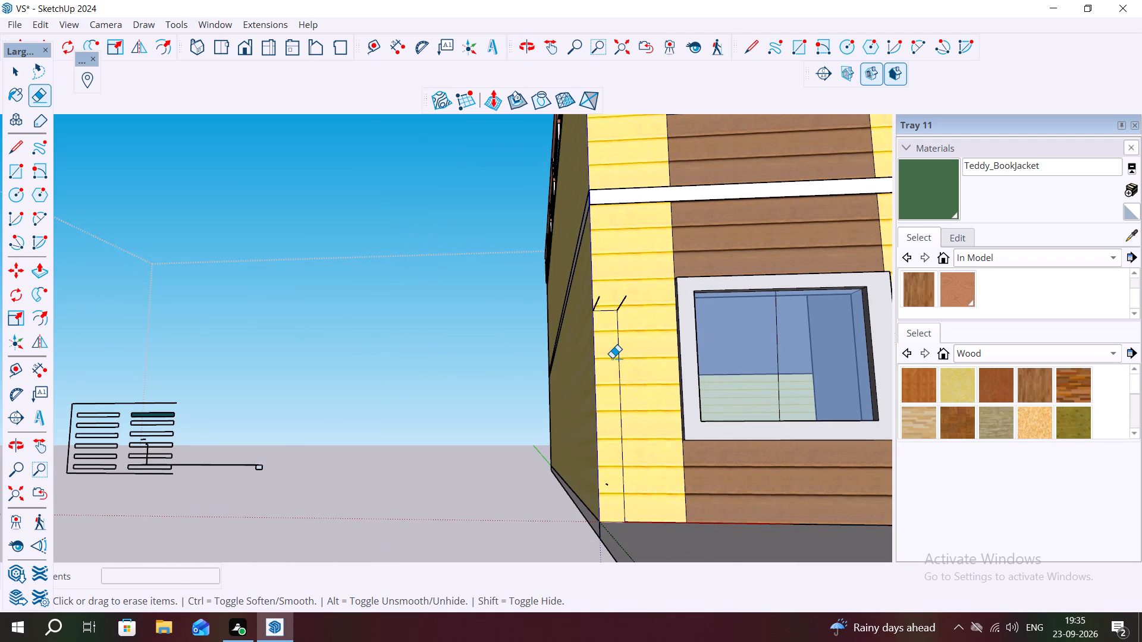
Erase the short sloping lines left at the top and base of the removed wall stub.
middle_click_drag(617, 294, 673, 382)
scroll(610, 296, "up", 5)
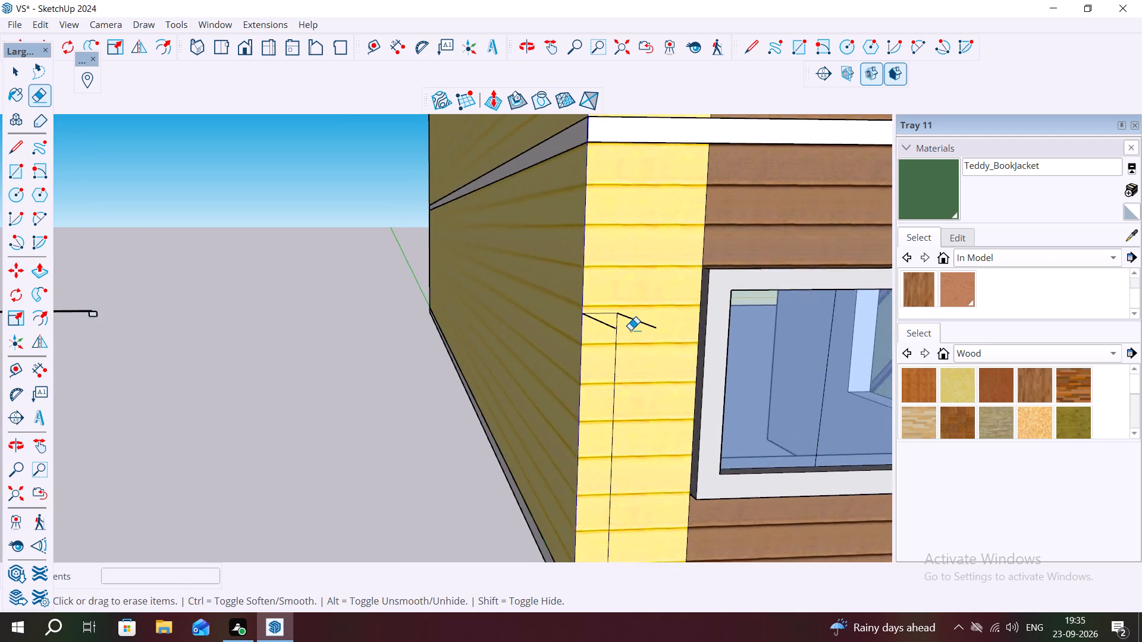
scroll(630, 330, "up", 3)
left_click(645, 315)
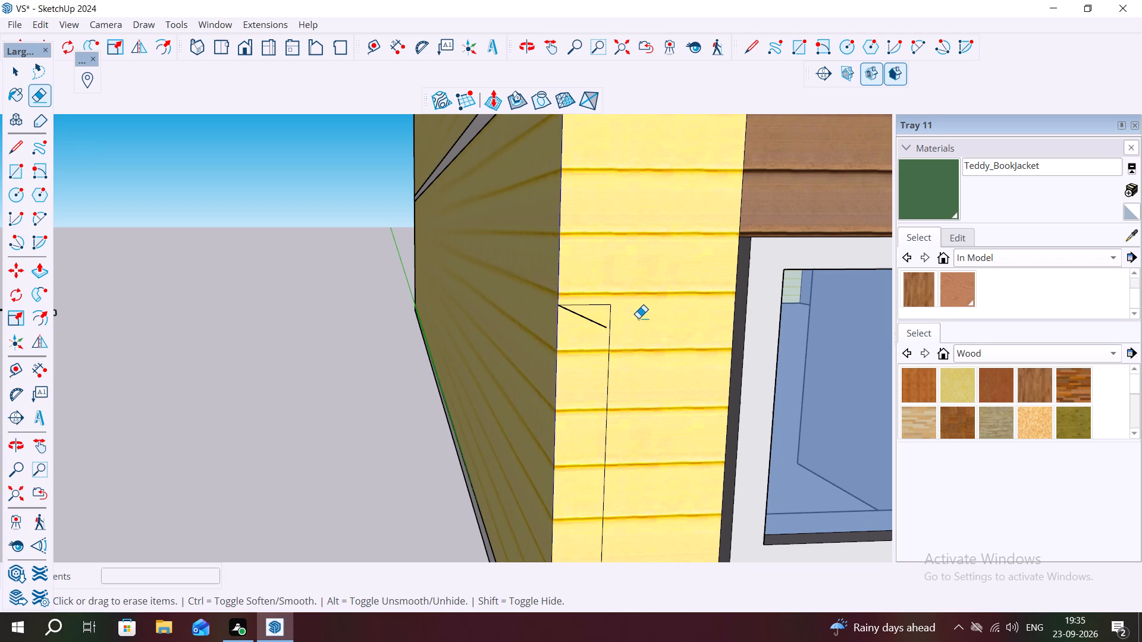
left_click(592, 320)
scroll(642, 358, "down", 9)
scroll(669, 419, "down", 1)
scroll(650, 488, "up", 8)
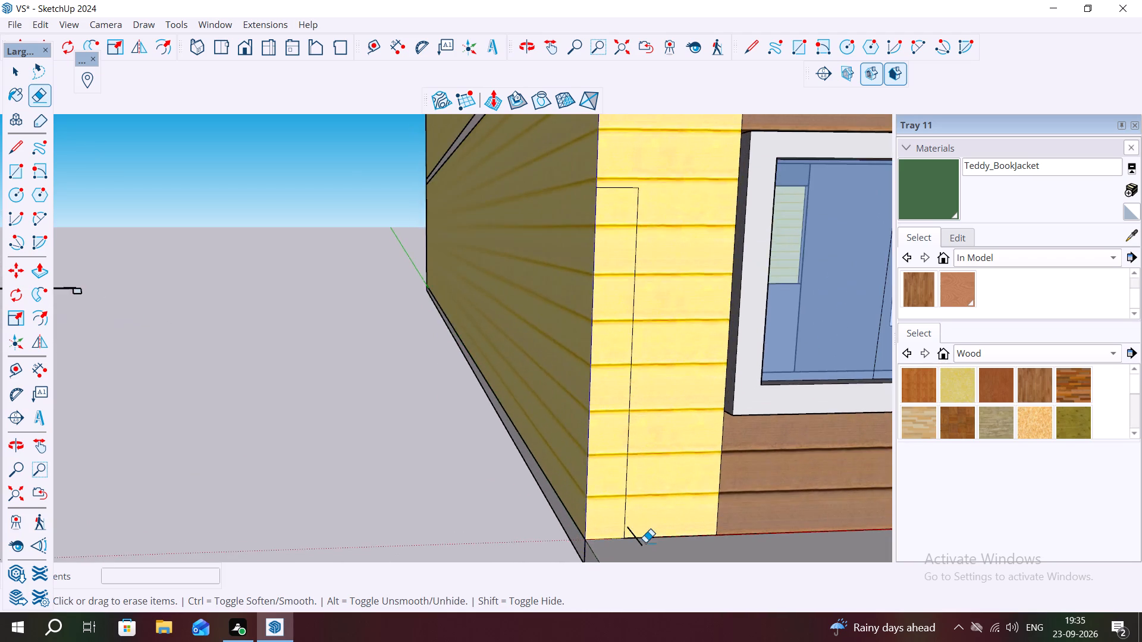
scroll(645, 542, "up", 7)
left_click(643, 526)
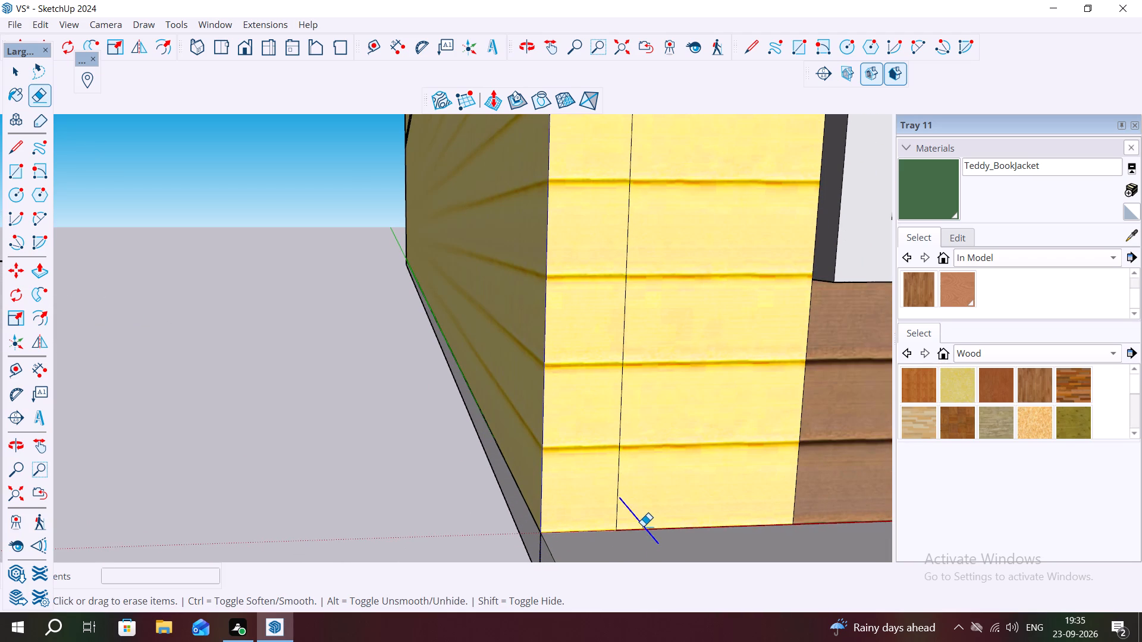
Draw a 6' 6" by 9" rectangle at the base of the house's front corner, over the leftover wall outline beside the ground-floor window.
key("r")
scroll(595, 503, "down", 4)
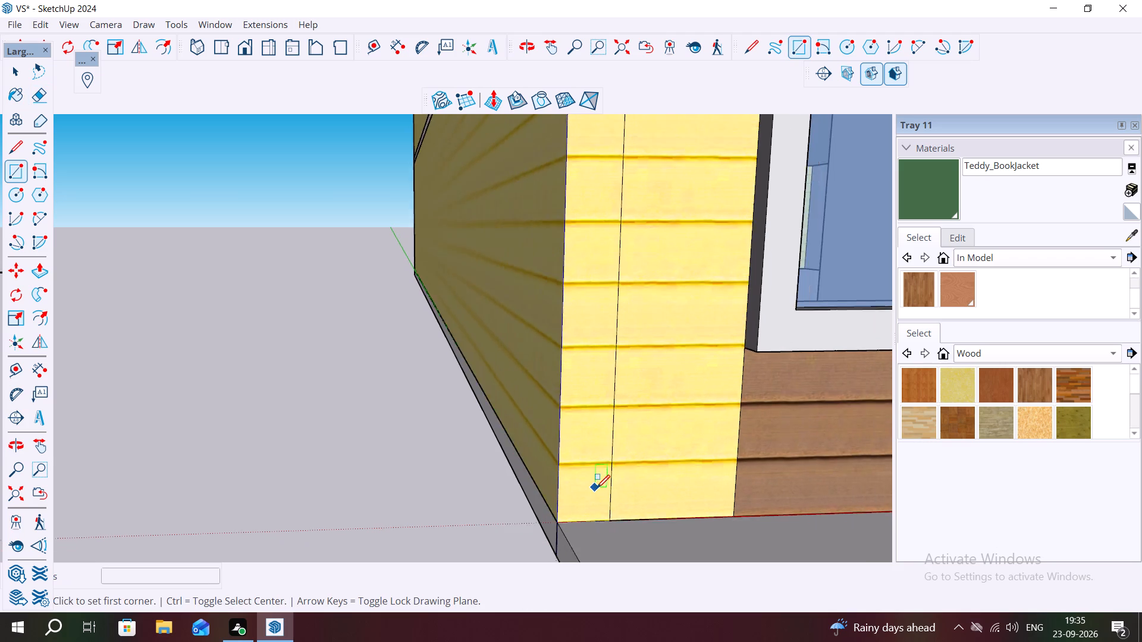
scroll(597, 488, "down", 5)
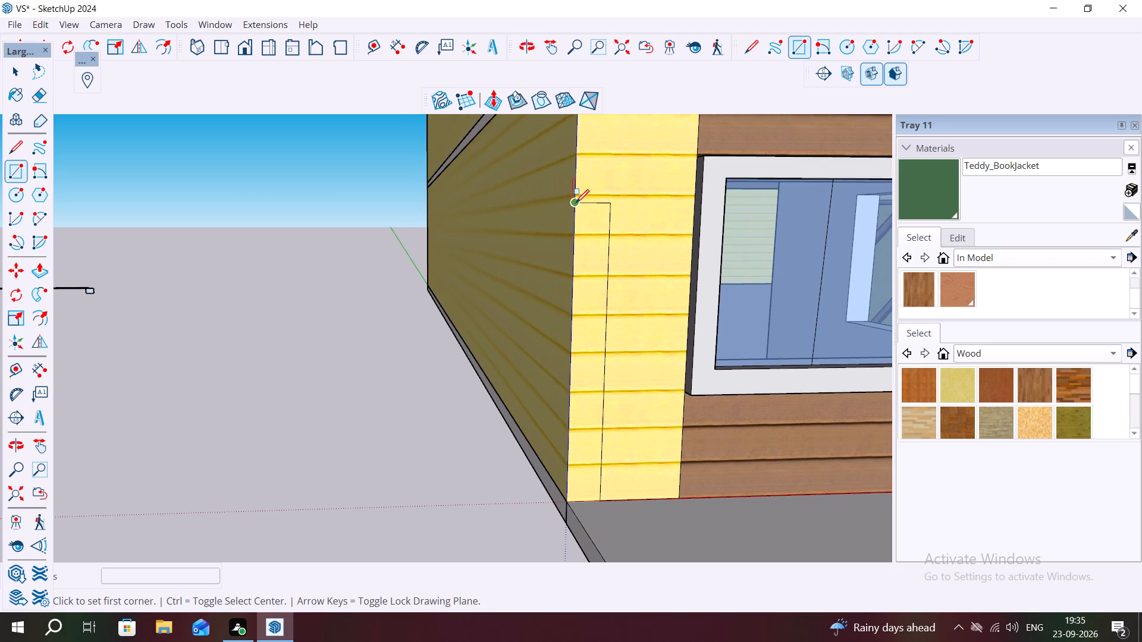
left_click(576, 203)
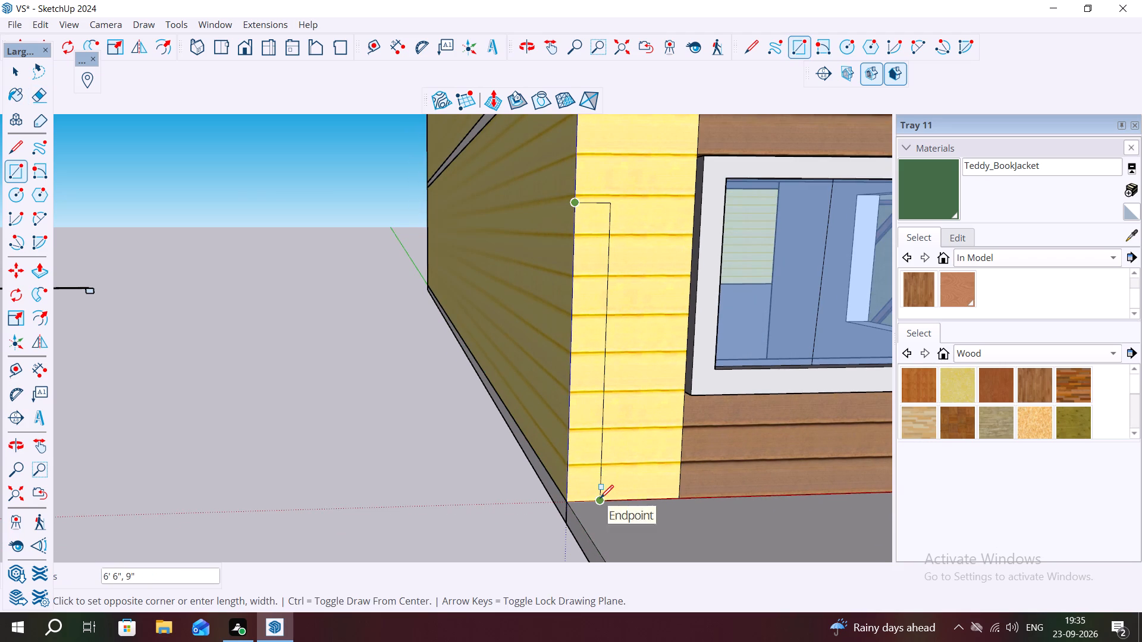
left_click(600, 498)
Extrude the new corner rectangle forward about 11' 9 11/16" to the slab's front edge as a side enclosure wall.
key("space")
left_click(588, 438)
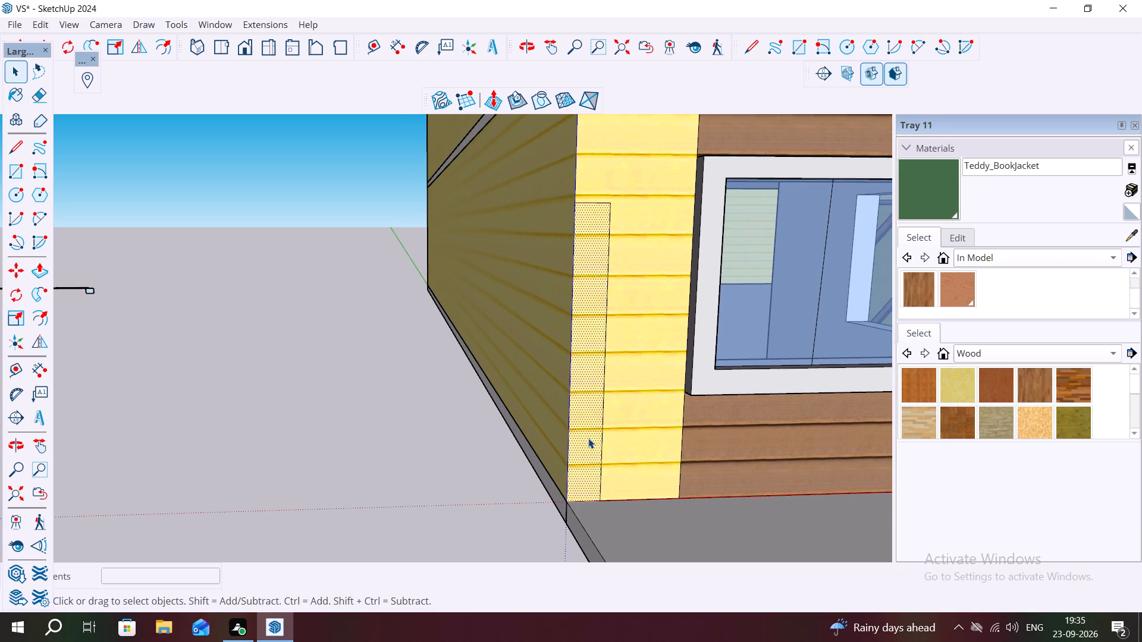
key("p")
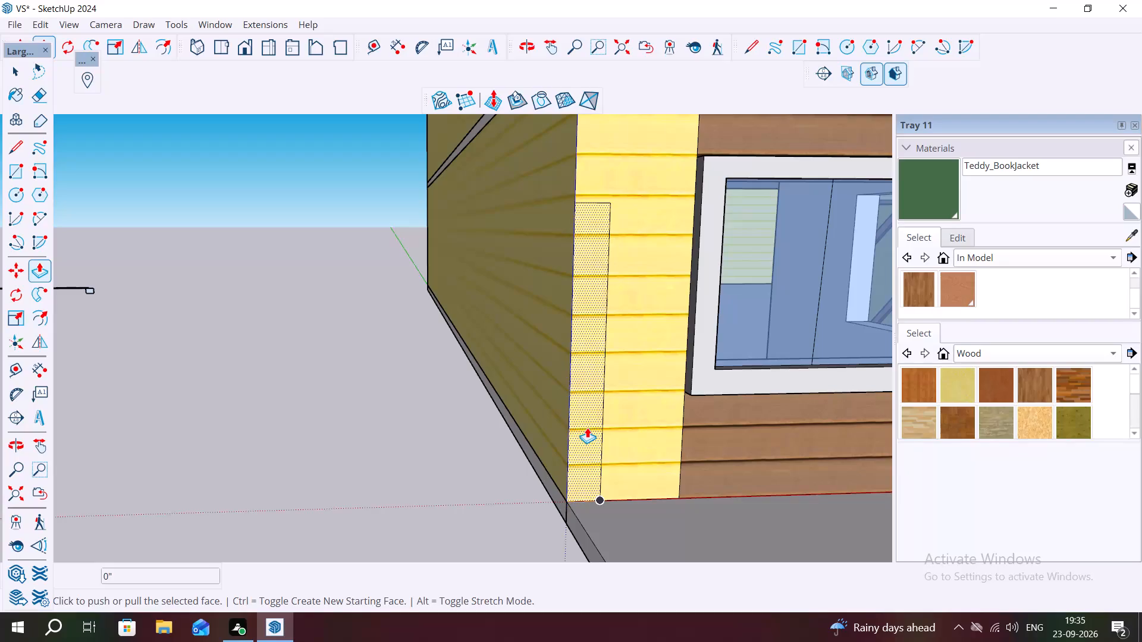
left_click(587, 427)
scroll(619, 458, "down", 10)
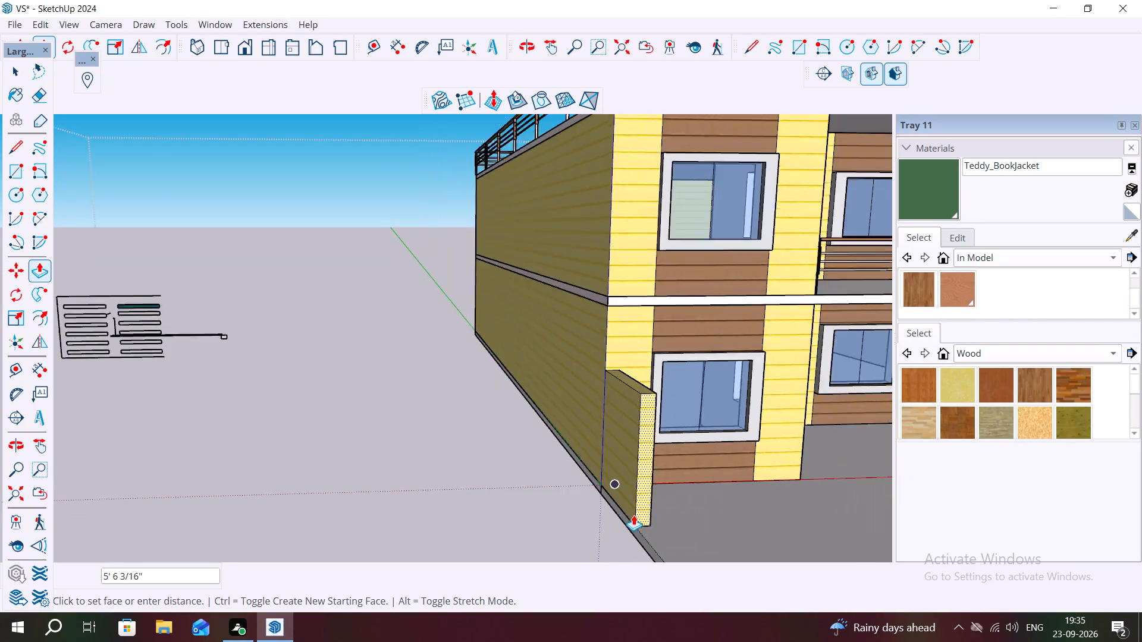
scroll(633, 515, "down", 15)
scroll(661, 537, "up", 4)
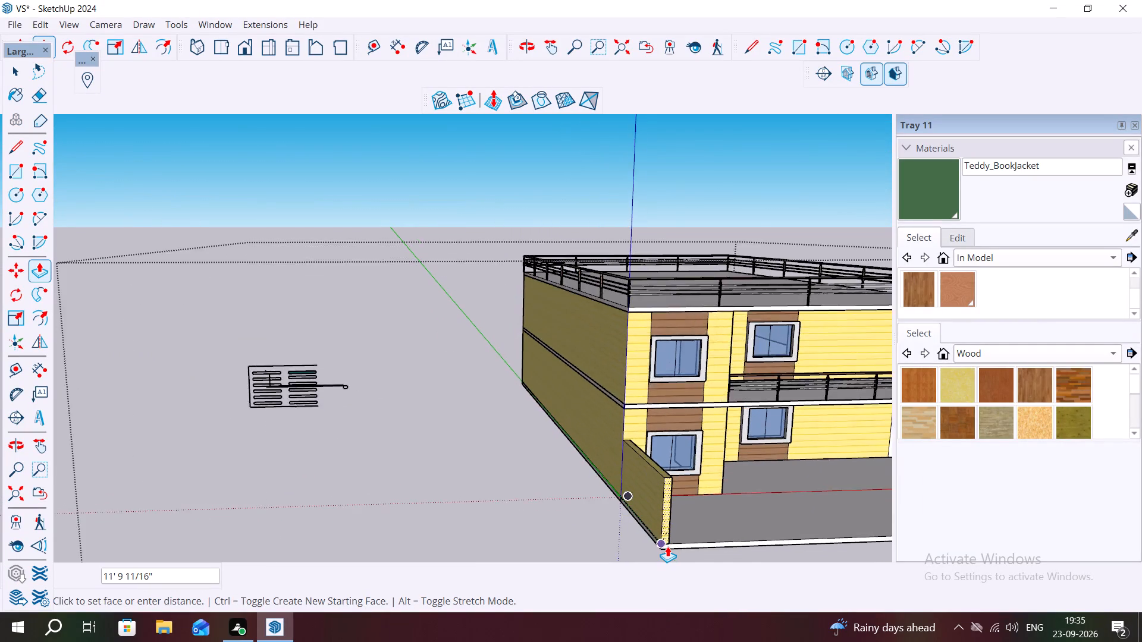
scroll(667, 546, "up", 3)
left_click(668, 546)
Extrude the white wall-end face at the house's opposite corner forward about 22' 3" along the slab's side.
scroll(570, 512, "down", 3)
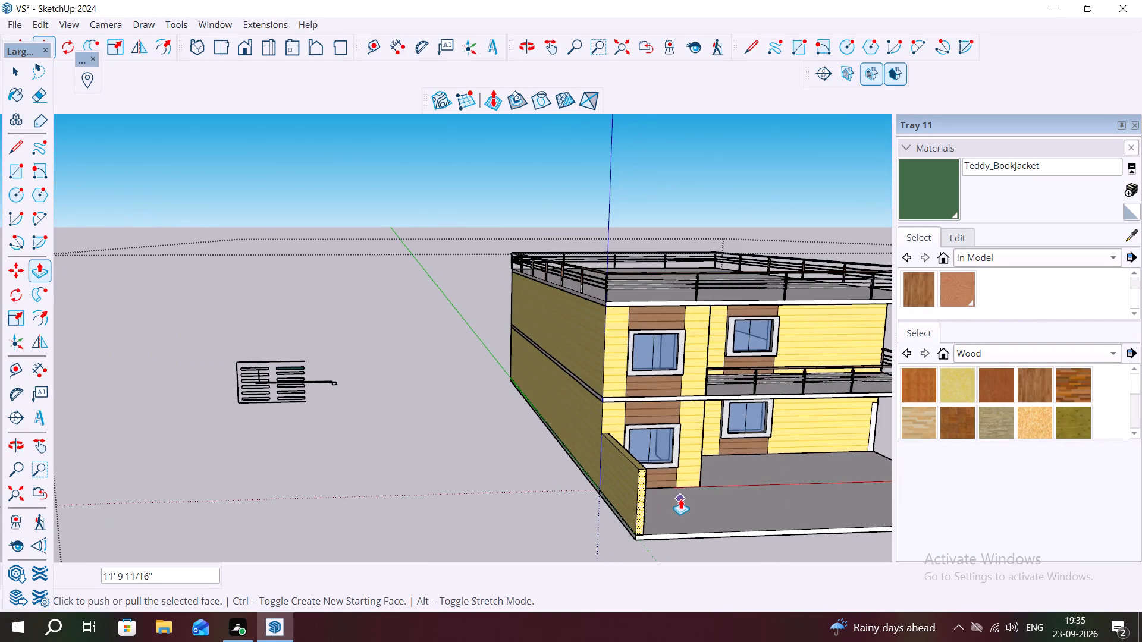
middle_click_drag(680, 498, 600, 505)
scroll(456, 490, "down", 7)
scroll(682, 476, "up", 1)
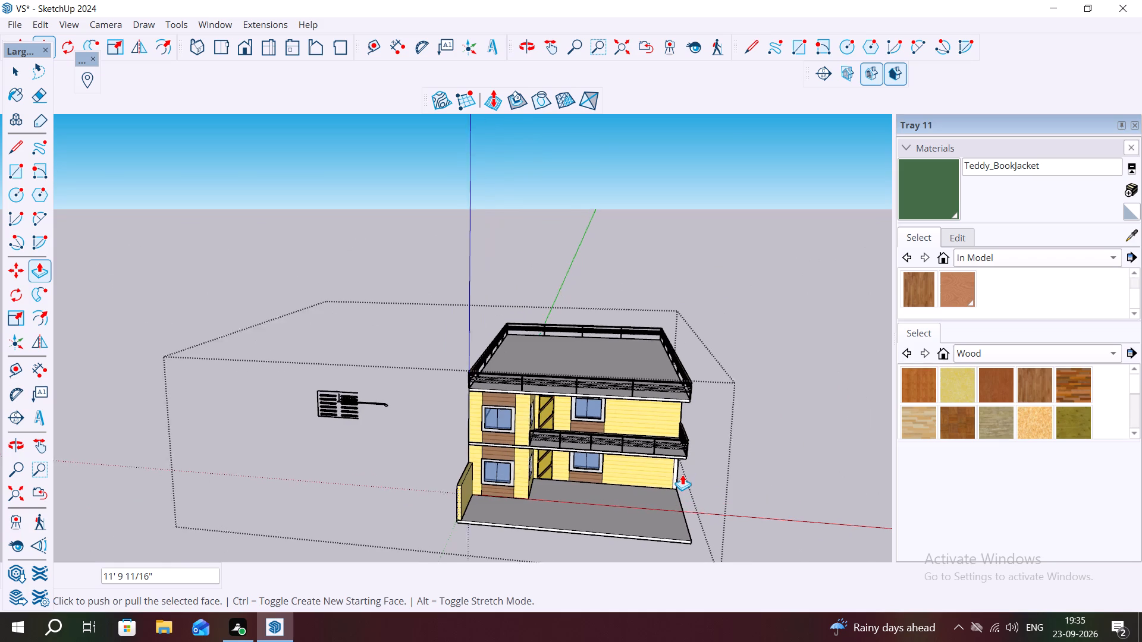
scroll(682, 474, "up", 9)
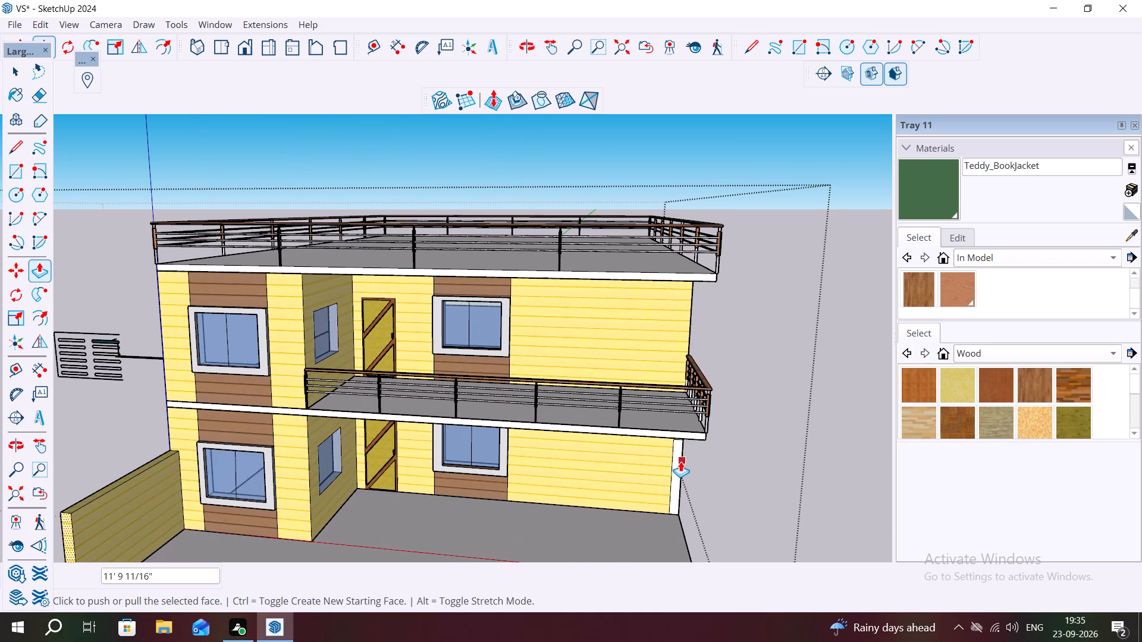
scroll(673, 479, "up", 6)
middle_click_drag(680, 440, 684, 417)
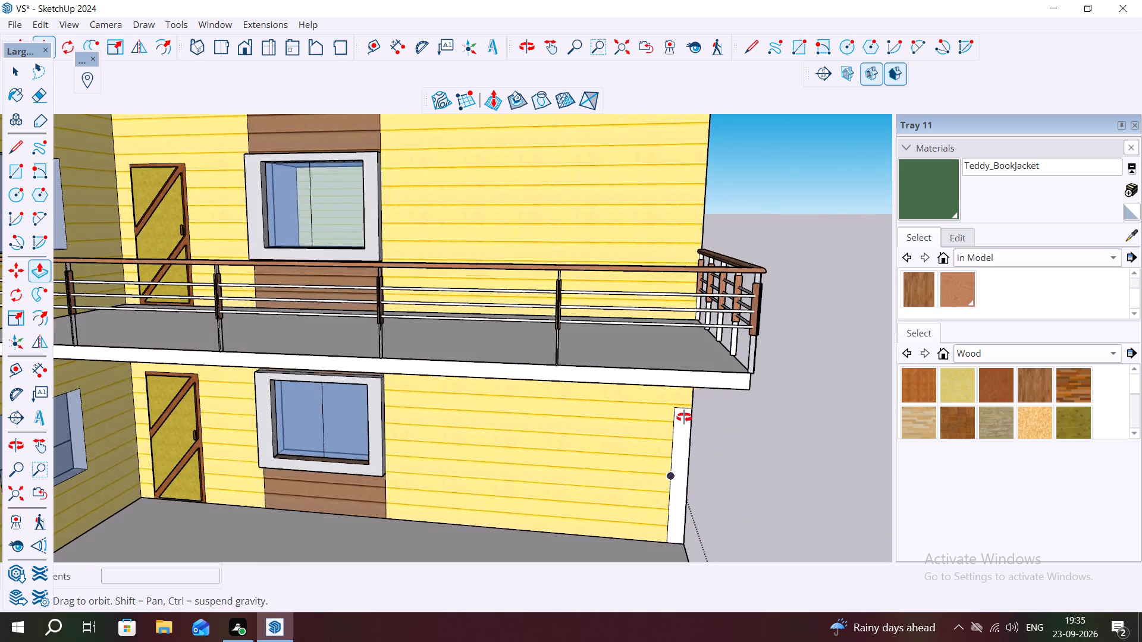
middle_click_drag(684, 417, 684, 399)
key("space")
left_click(679, 449)
key("p")
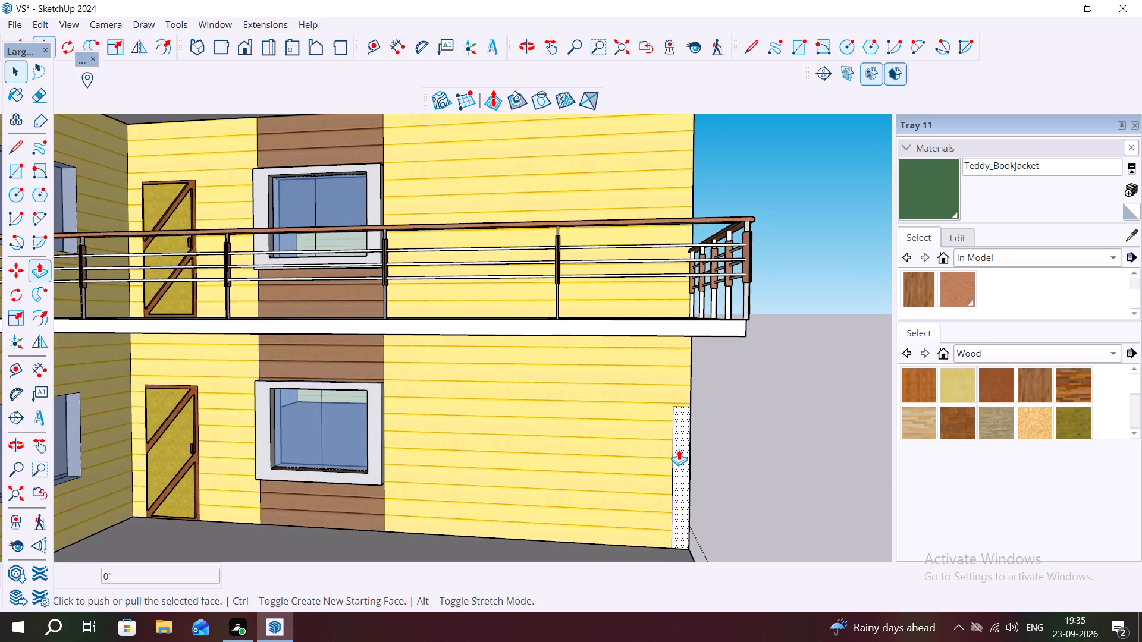
left_click(679, 449)
scroll(705, 521, "down", 7)
scroll(700, 493, "up", 1)
scroll(701, 493, "down", 10)
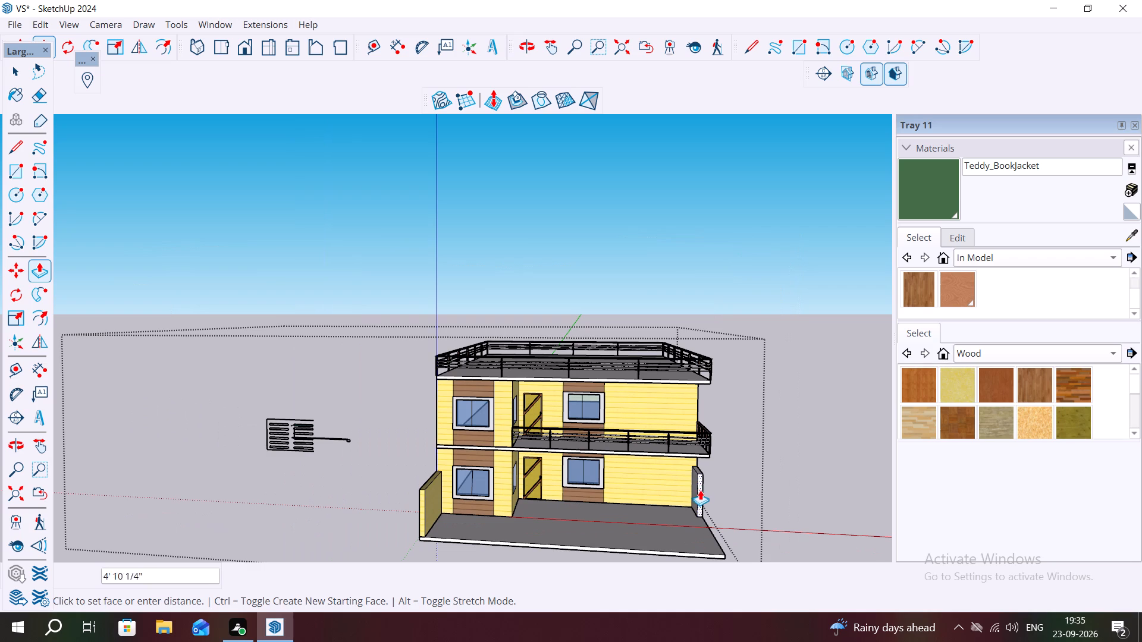
scroll(708, 529, "up", 2)
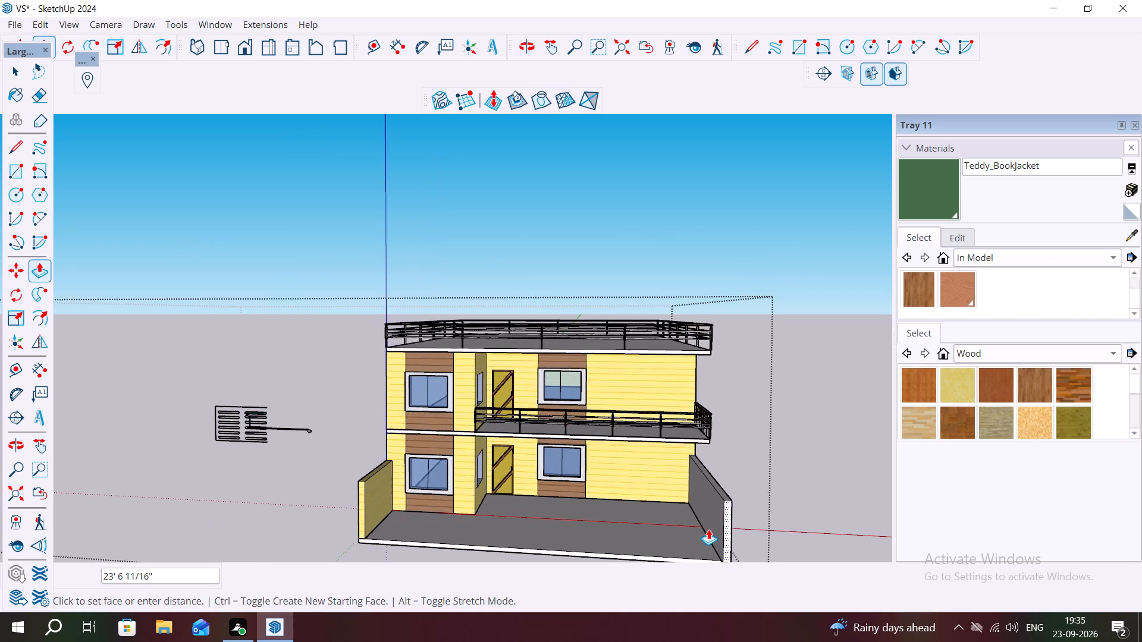
scroll(708, 529, "up", 2)
left_click(704, 524)
Extend the white side wall's end face about 3 1/4" further toward the slab's front edge.
scroll(651, 491, "down", 4)
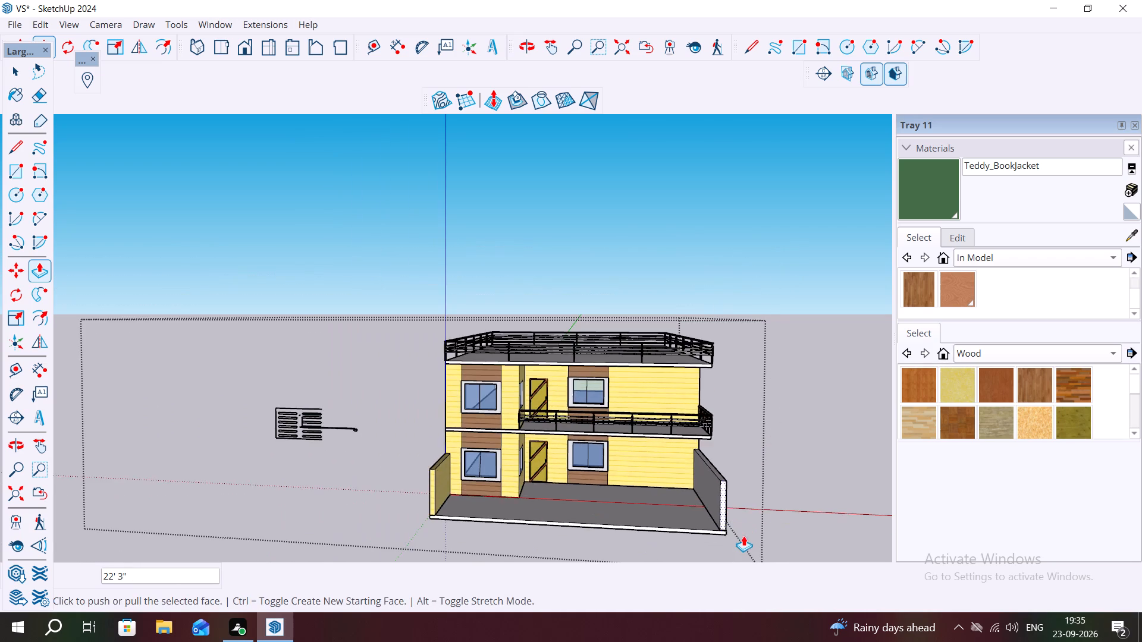
scroll(729, 523, "up", 15)
middle_click_drag(733, 556, 724, 519)
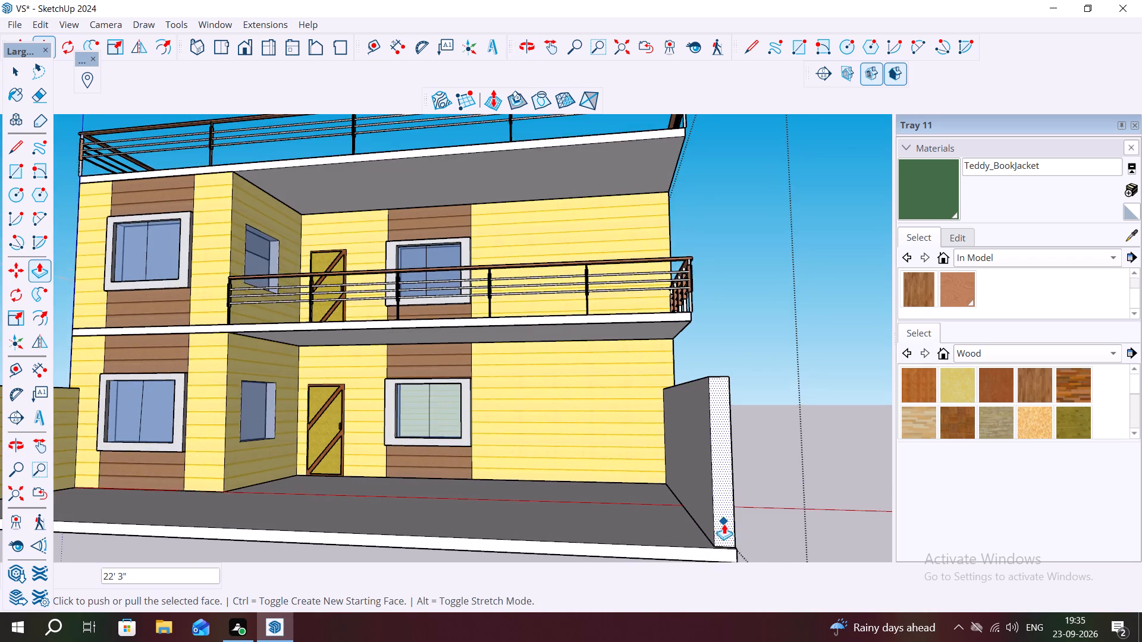
scroll(722, 533, "up", 3)
middle_click_drag(721, 546, 764, 588)
scroll(792, 477, "down", 7)
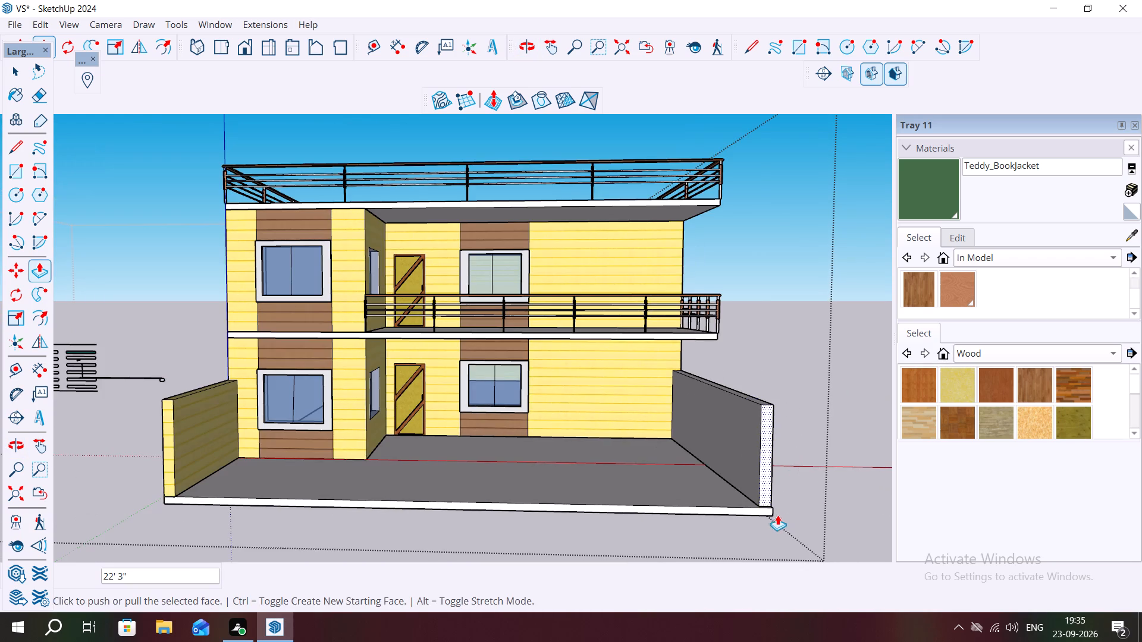
middle_click_drag(777, 515, 793, 562)
scroll(764, 538, "up", 5)
scroll(626, 494, "down", 2)
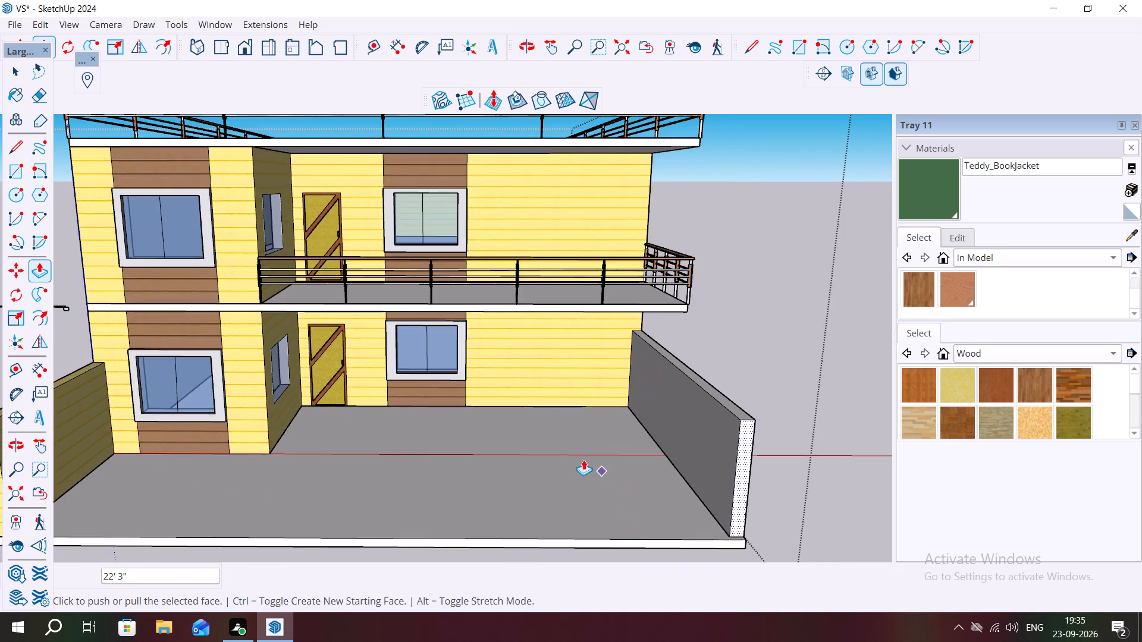
scroll(578, 457, "down", 3)
scroll(696, 547, "up", 10)
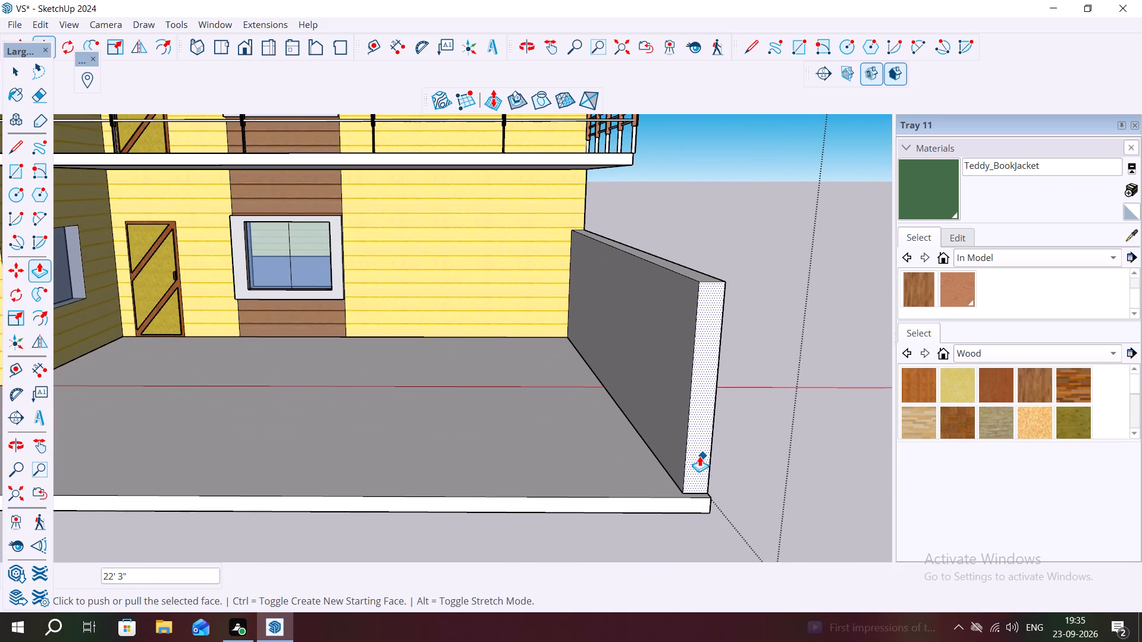
left_click(699, 456)
scroll(697, 496, "up", 2)
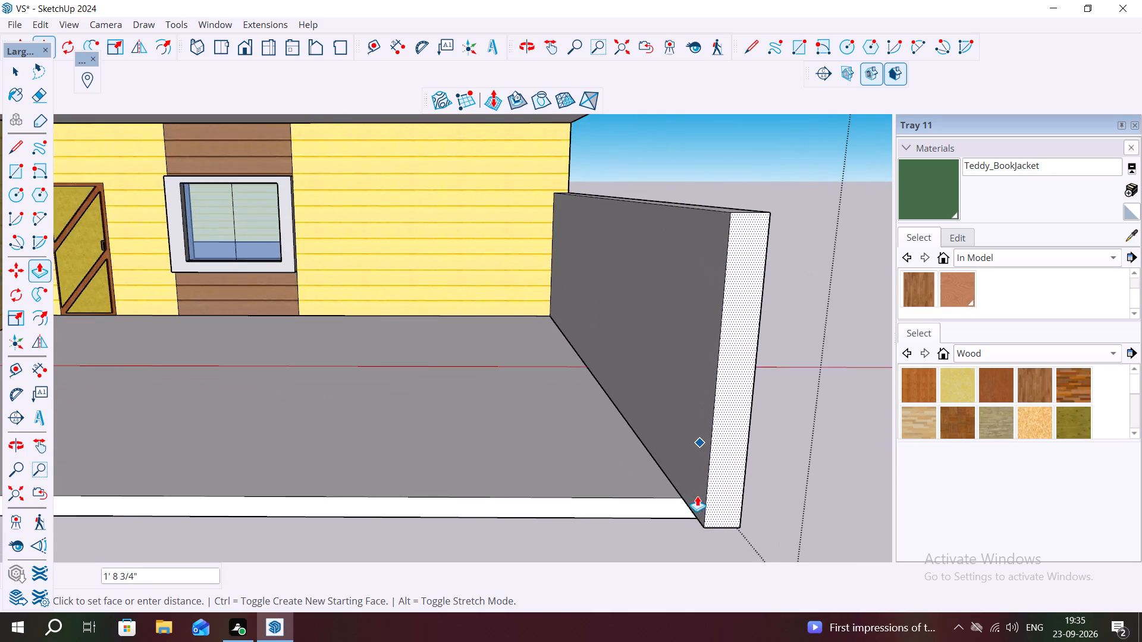
scroll(697, 496, "up", 5)
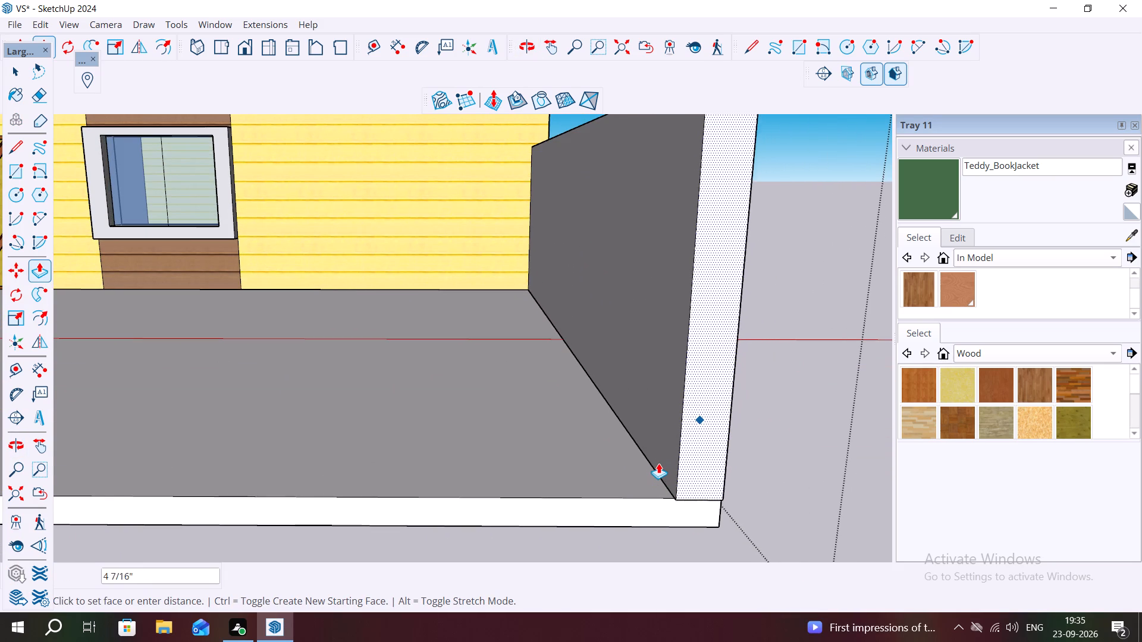
scroll(660, 465, "up", 2)
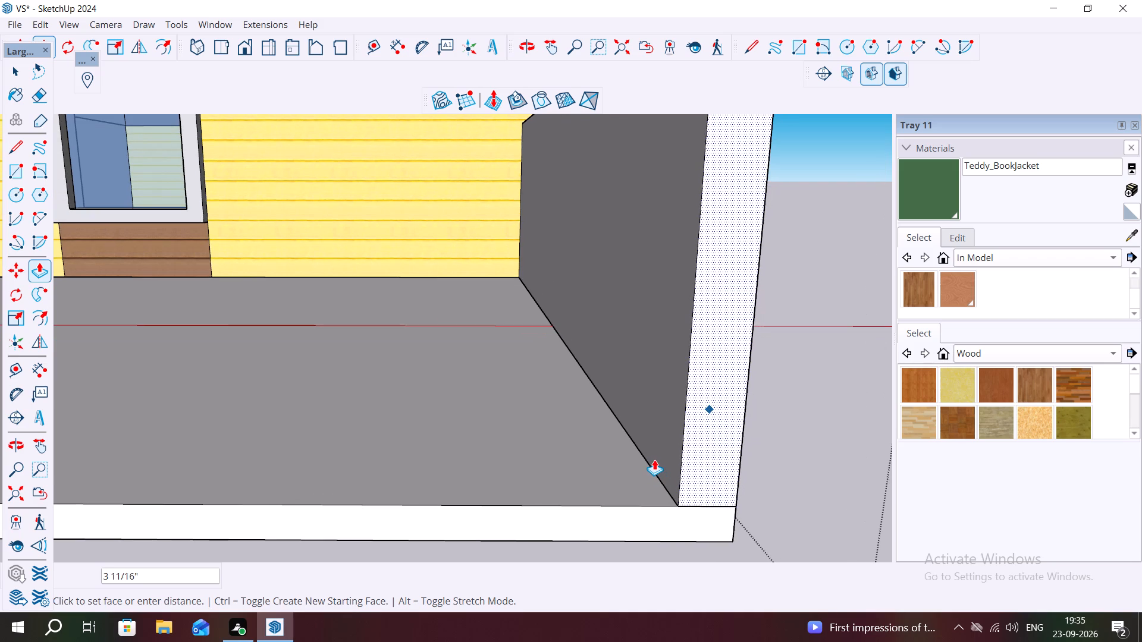
left_click(652, 459)
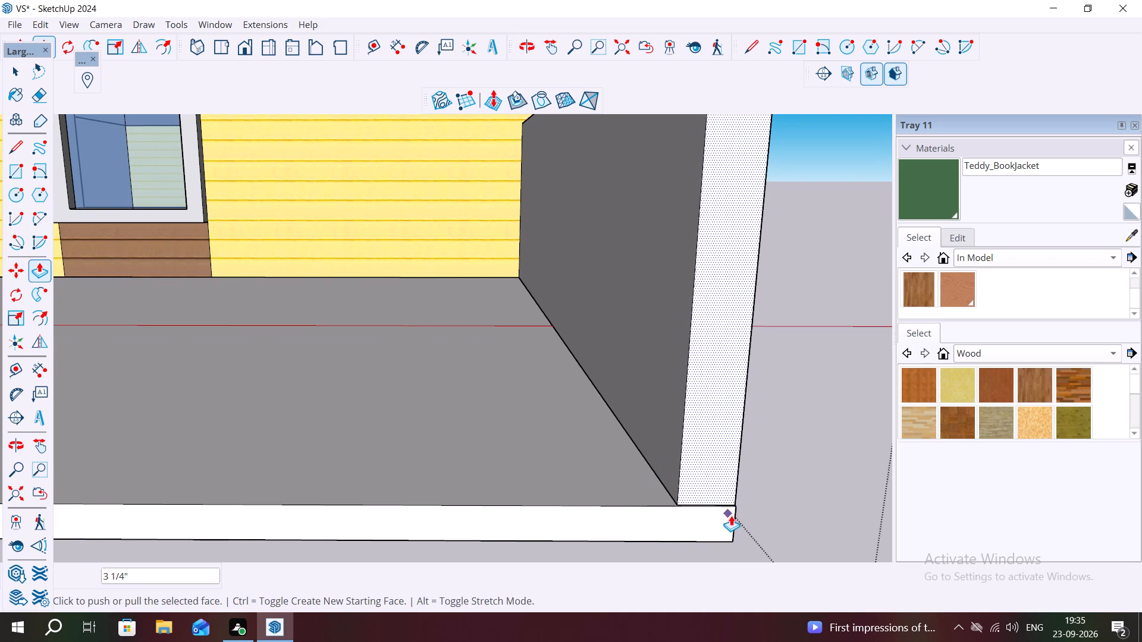
Fine-tune the white wall's end face by about 3/8" to bring it flush with the slab's front edge.
scroll(731, 515, "up", 9)
left_click(727, 479)
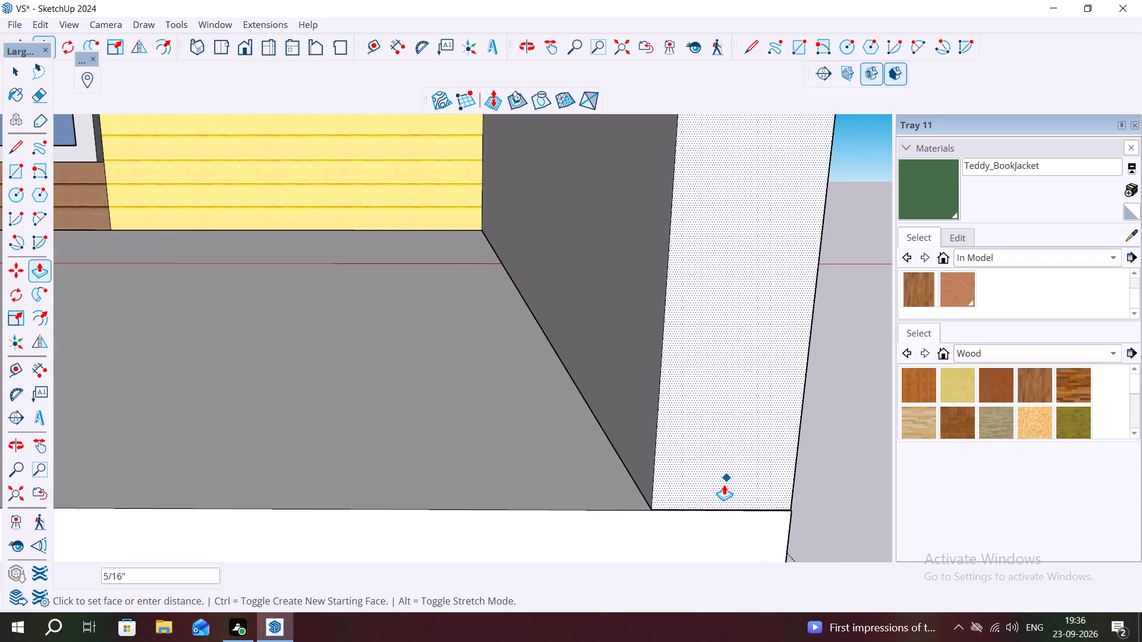
scroll(722, 486, "up", 11)
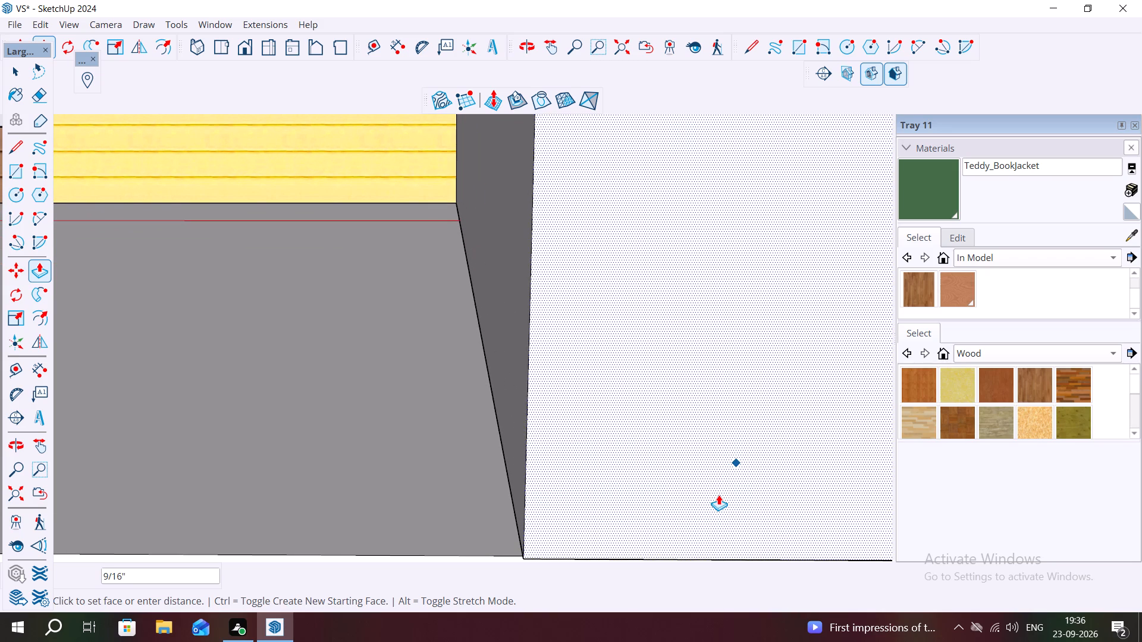
scroll(719, 495, "down", 2)
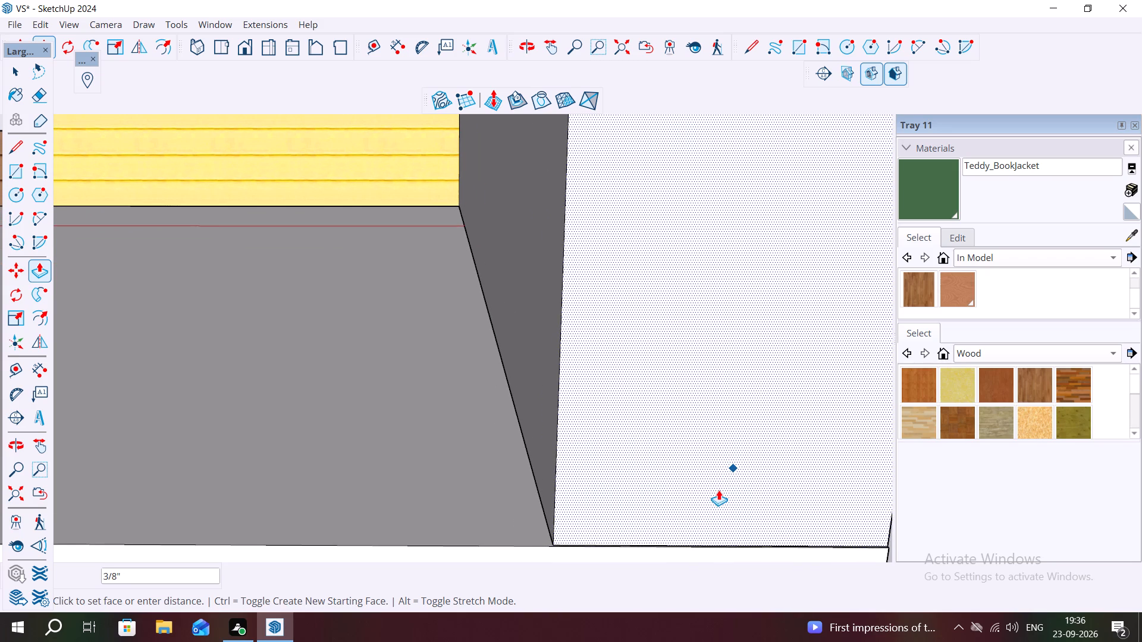
left_click(718, 489)
scroll(720, 527, "up", 4)
scroll(616, 515, "down", 3)
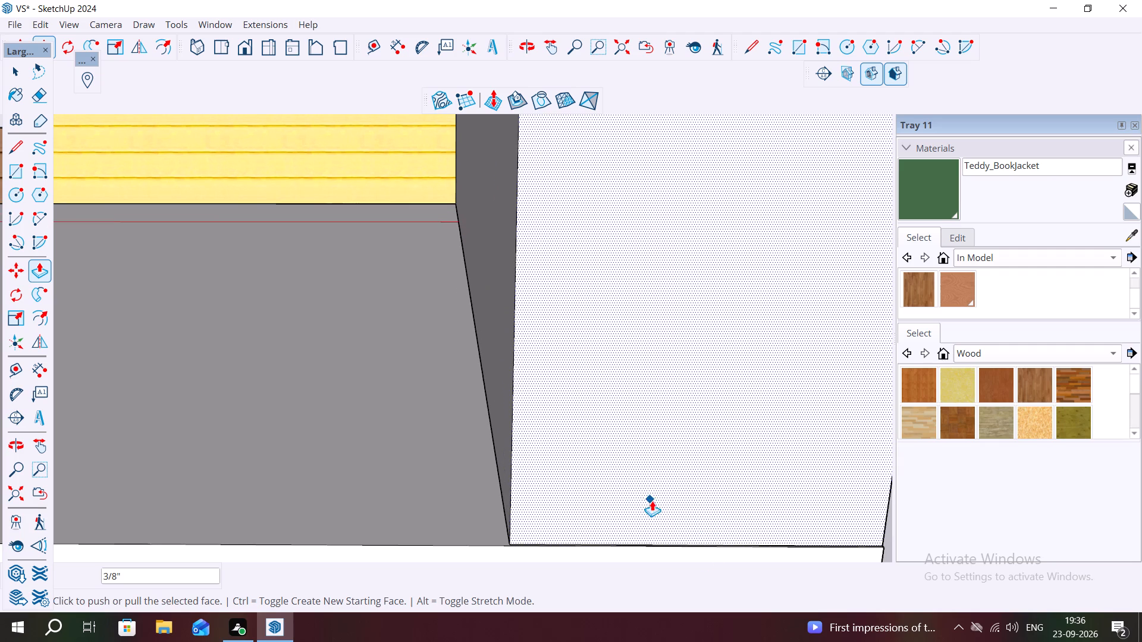
scroll(661, 467, "down", 5)
scroll(617, 503, "up", 9)
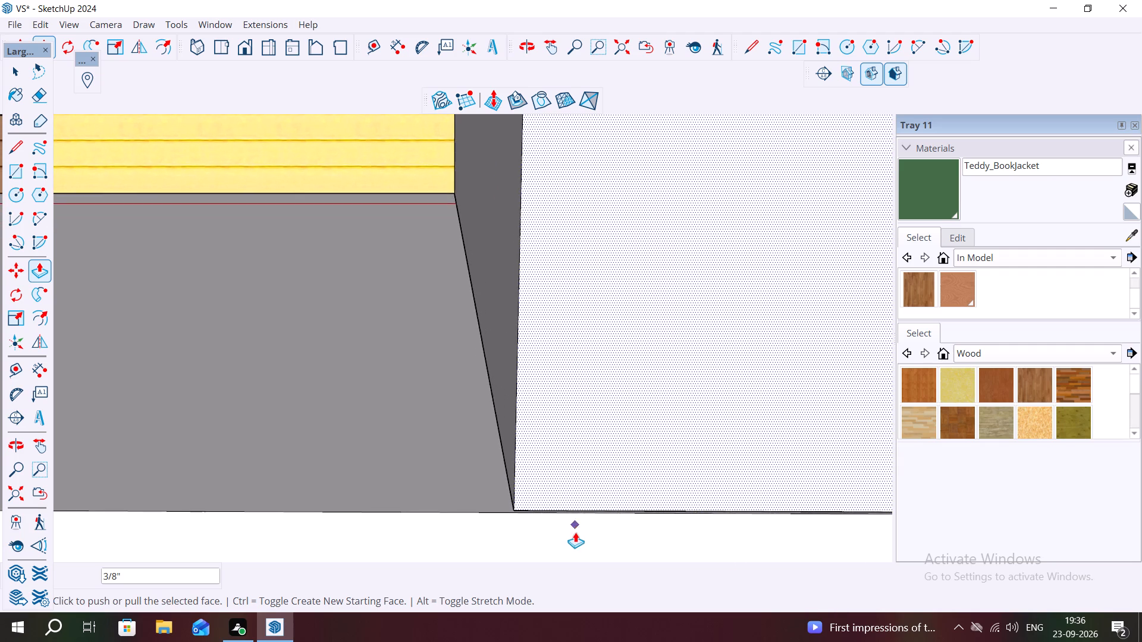
scroll(575, 532, "up", 11)
scroll(605, 468, "up", 2)
left_click(630, 457)
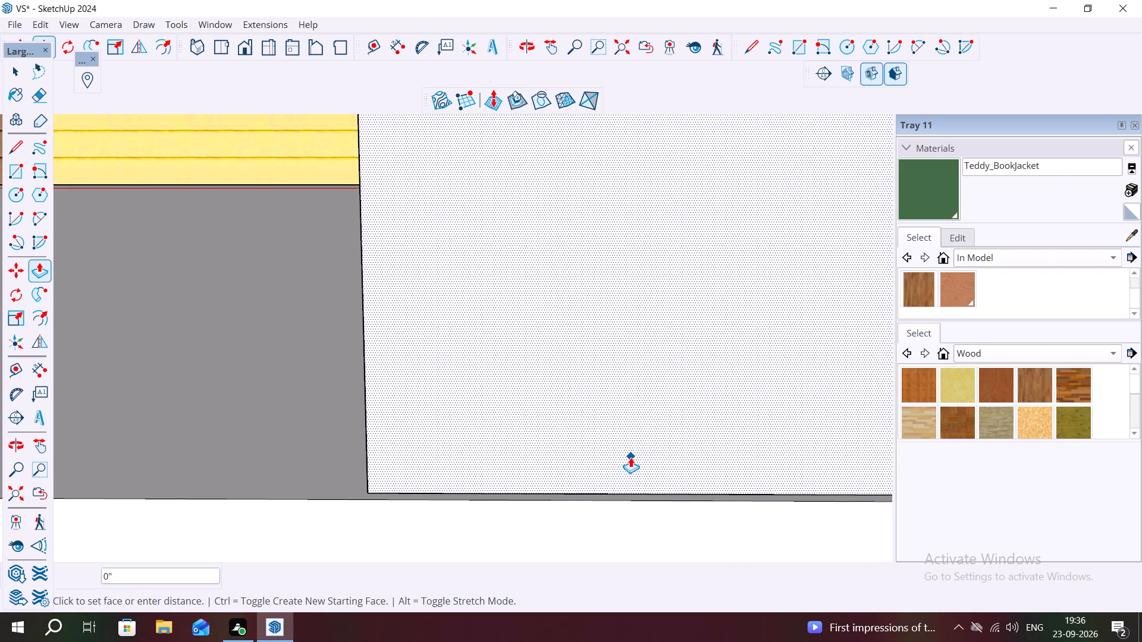
left_click(632, 464)
Examine the white side wall's end at the slab's front edge and both enclosure walls from the front.
scroll(648, 491, "down", 3)
middle_click_drag(632, 486, 682, 546)
scroll(557, 524, "up", 8)
key("space")
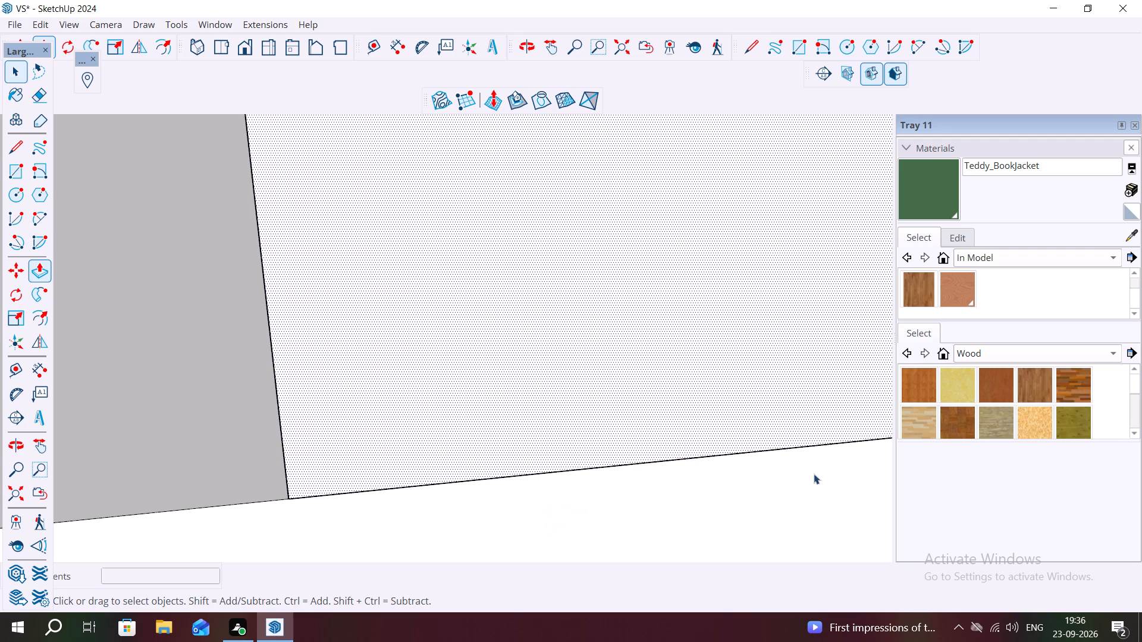
key("space")
left_click(790, 498)
scroll(804, 512, "down", 13)
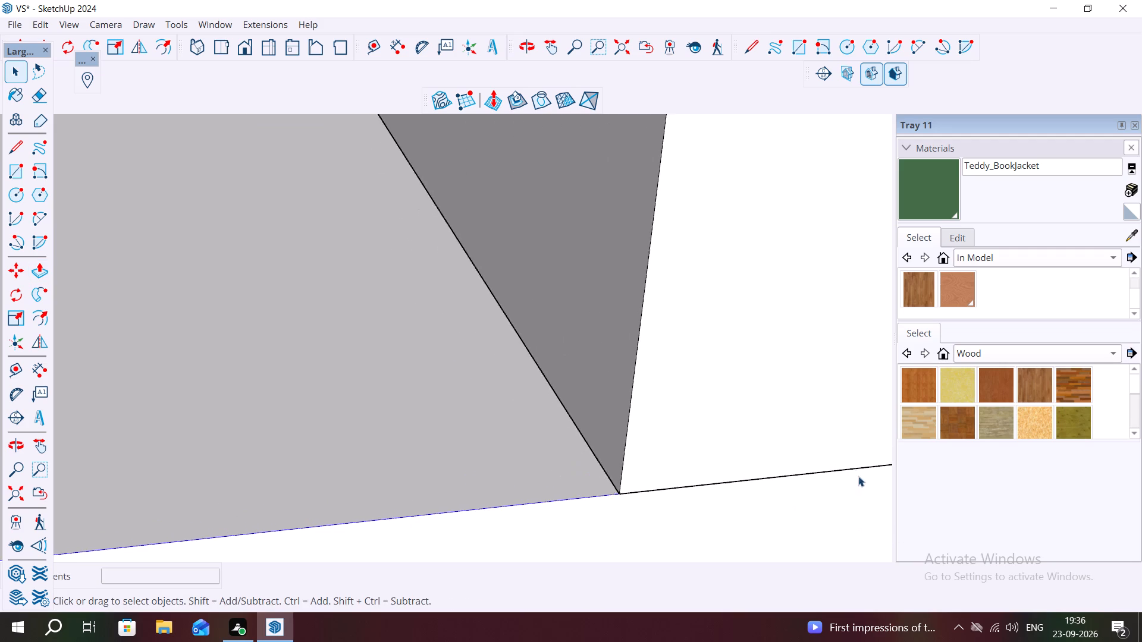
scroll(858, 476, "down", 9)
scroll(858, 486, "up", 1)
scroll(737, 449, "down", 20)
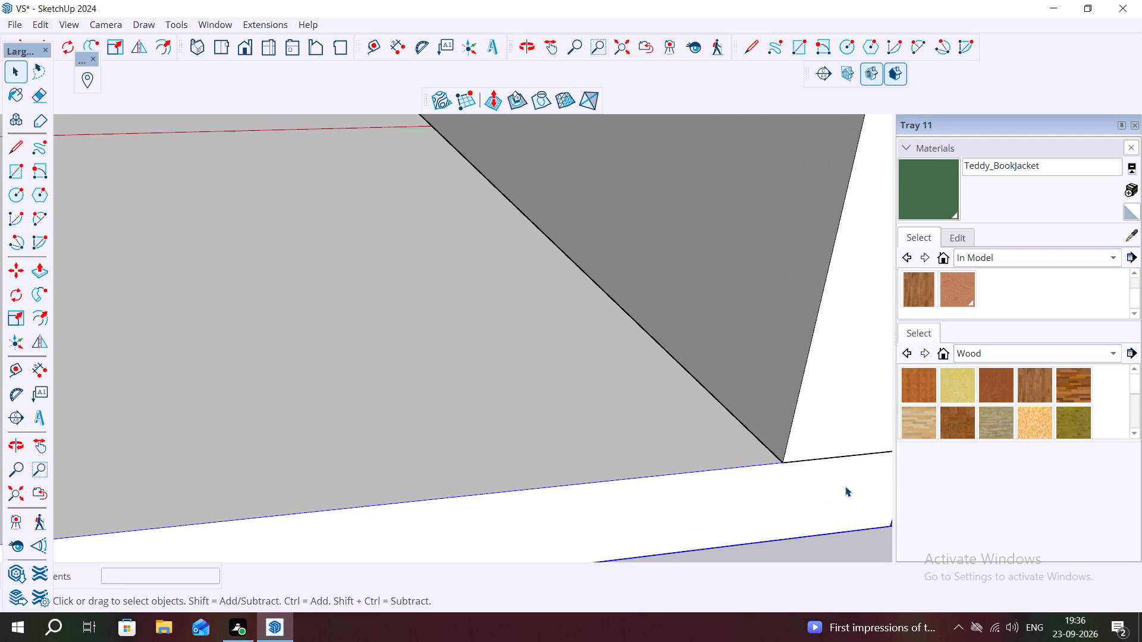
scroll(845, 486, "down", 20)
scroll(845, 486, "down", 11)
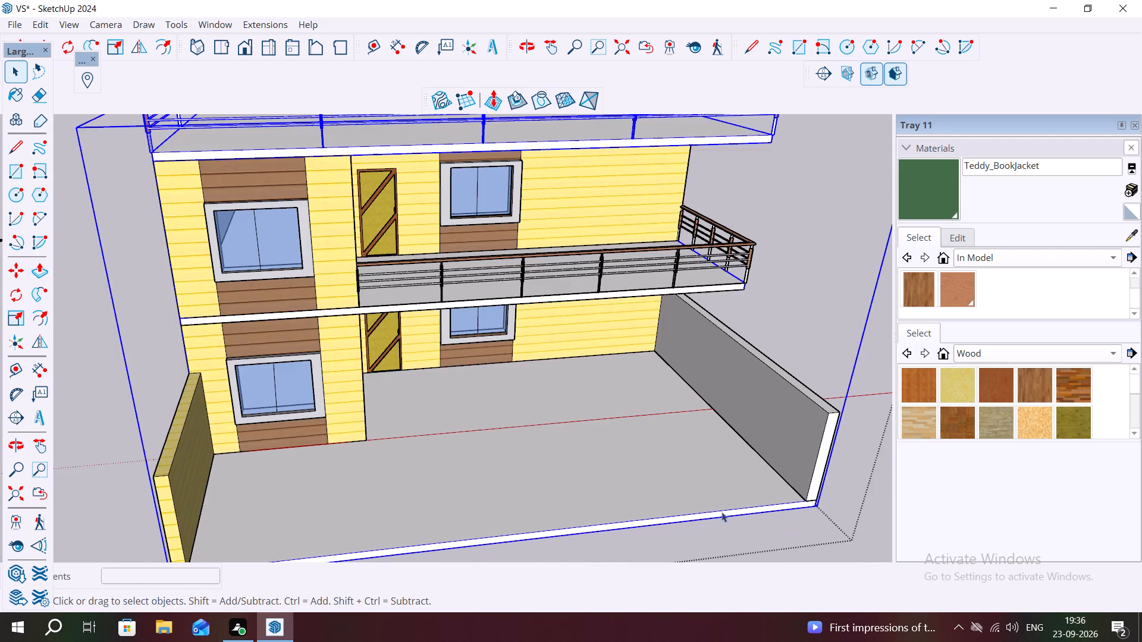
scroll(668, 515, "down", 1)
middle_click_drag(631, 521, 585, 510)
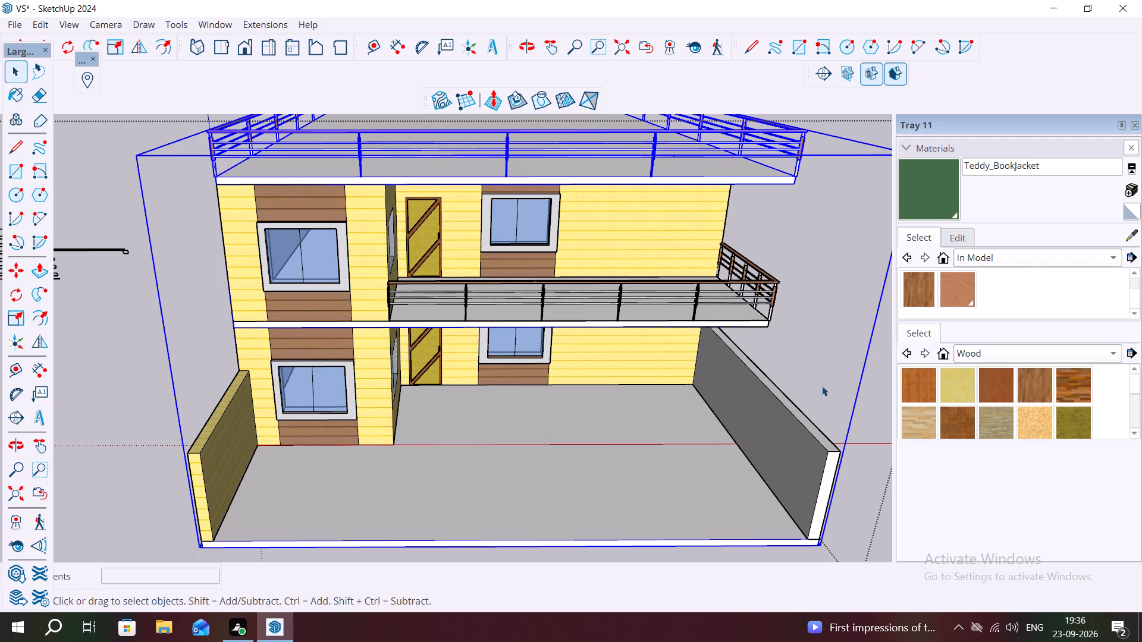
Start a new material based on the dark teal siding Material1 and shift its colour to a greyer teal.
left_click(219, 433)
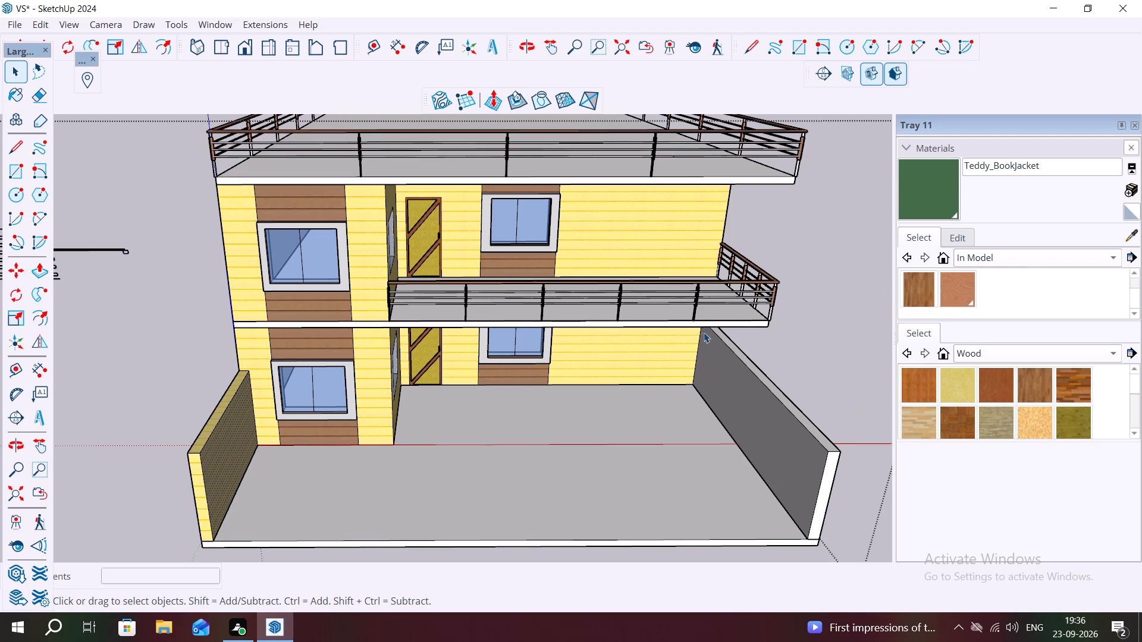
scroll(932, 382, "down", 5)
scroll(959, 388, "up", 17)
scroll(956, 386, "down", 7)
scroll(968, 358, "up", 3)
scroll(943, 285, "up", 3)
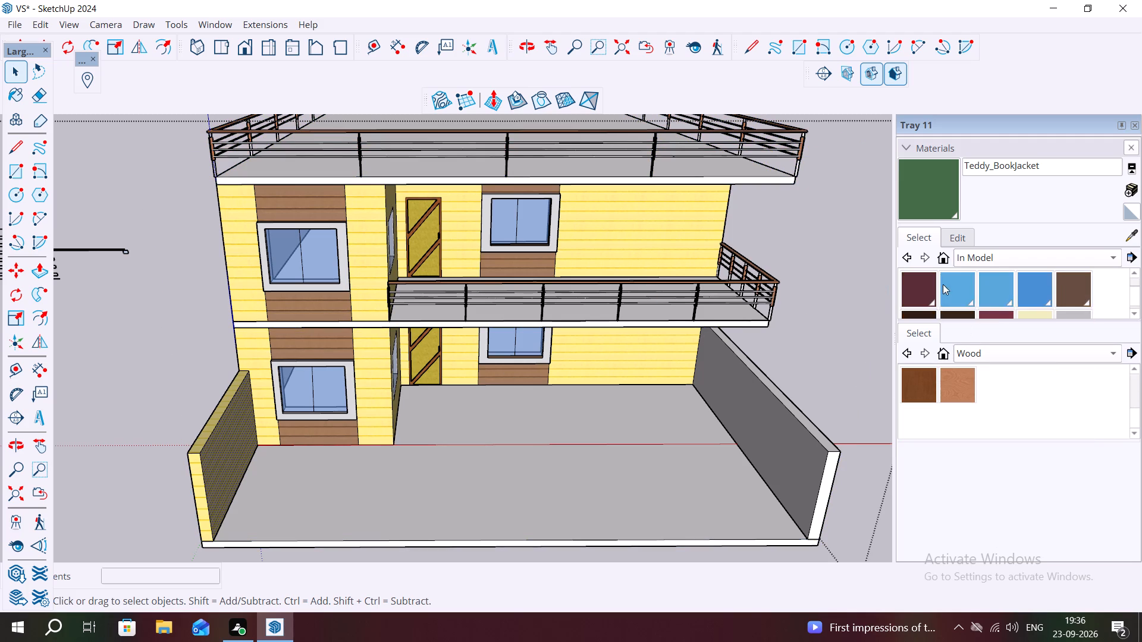
scroll(943, 284, "up", 3)
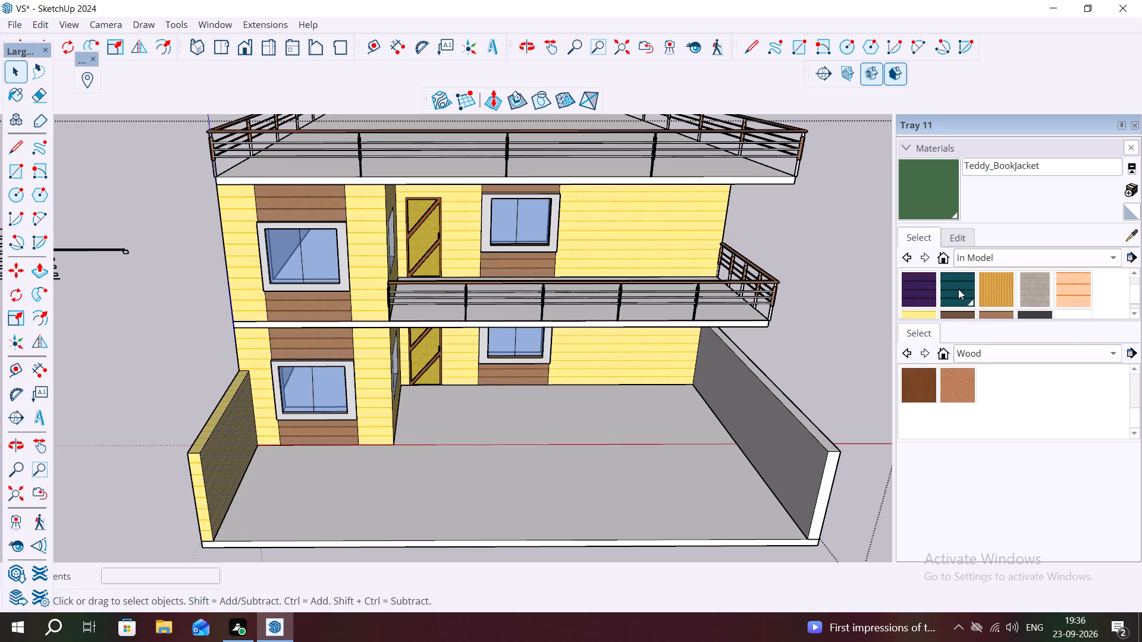
left_click(960, 289)
scroll(1063, 272, "down", 2)
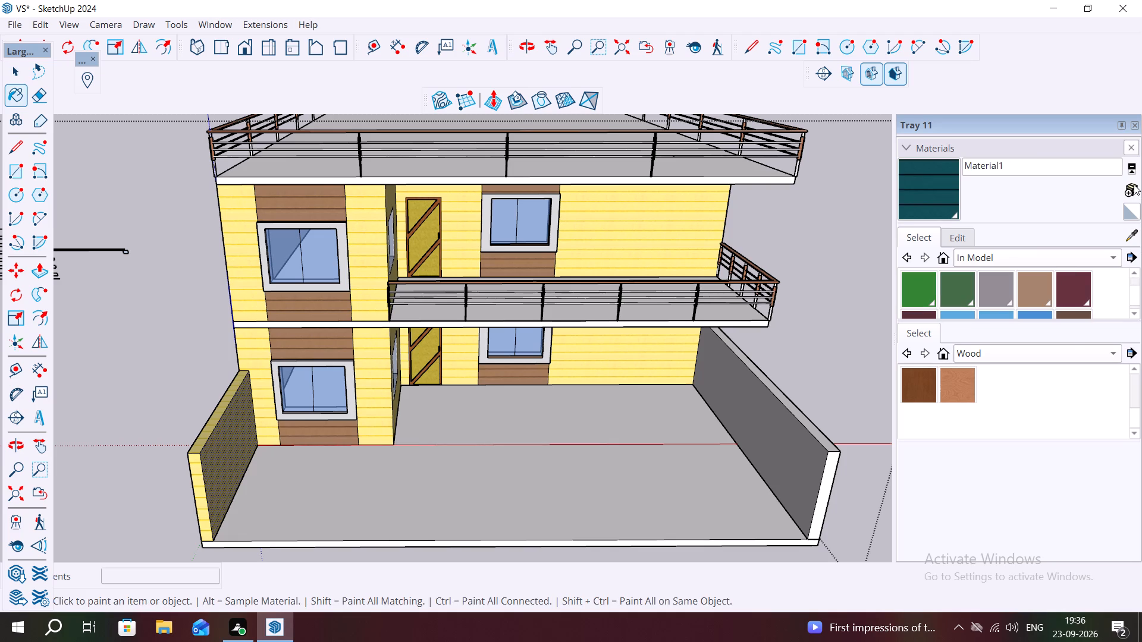
left_click(1132, 186)
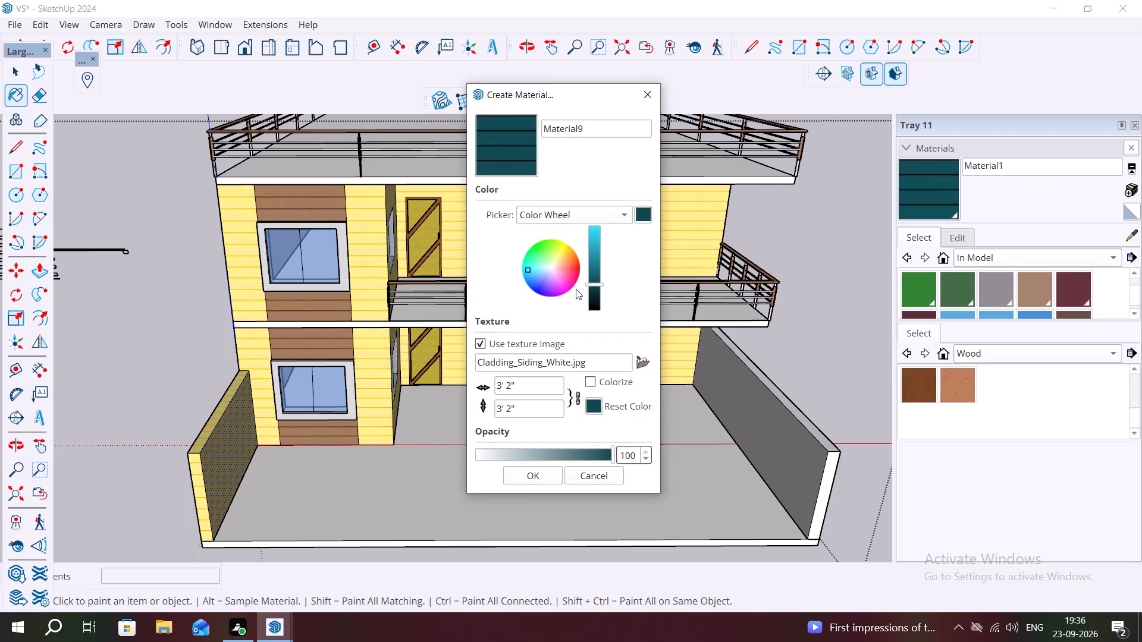
scroll(573, 284, "down", 6)
left_click(535, 270)
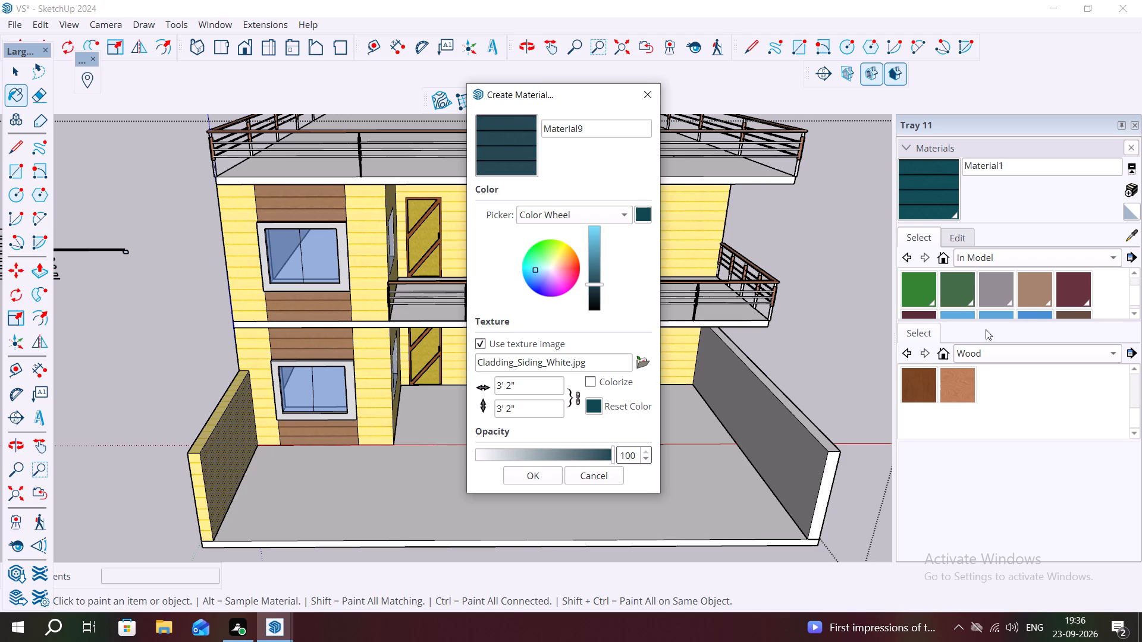
left_click(997, 287)
left_click(985, 294)
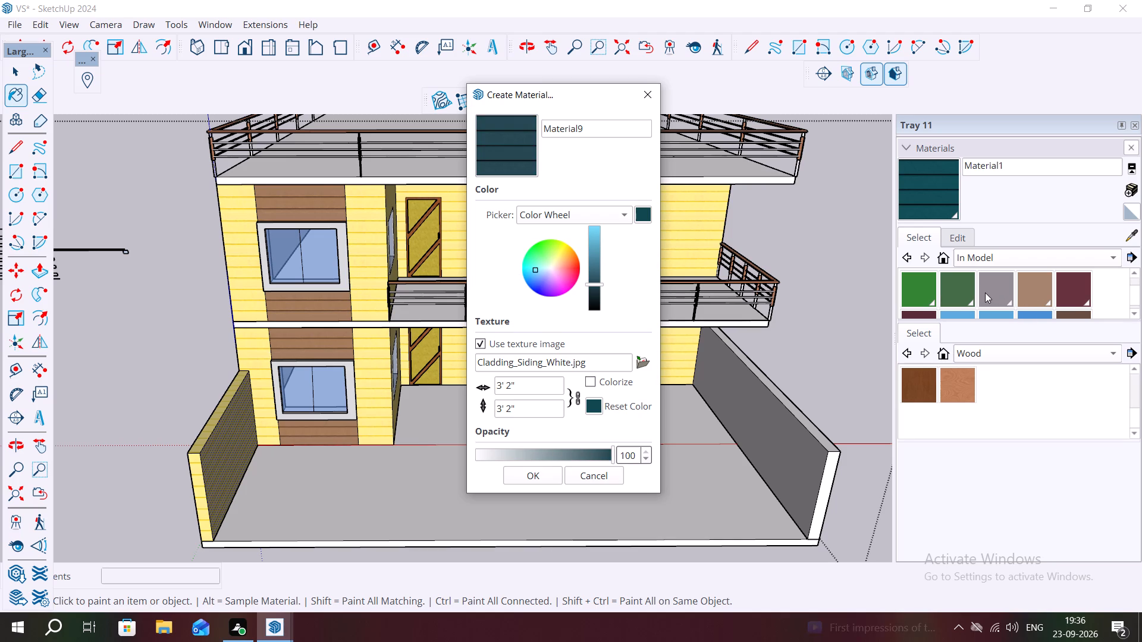
double_click(990, 280)
left_click(934, 184)
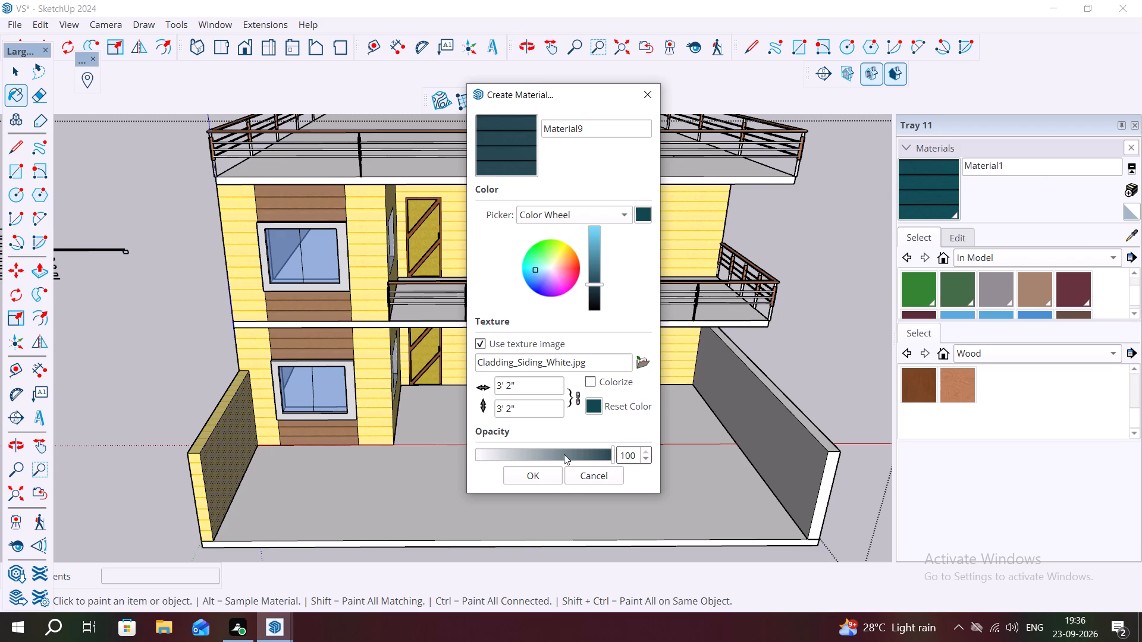
Lower the new teal siding material's opacity and create the material.
left_click(512, 458)
left_click(545, 454)
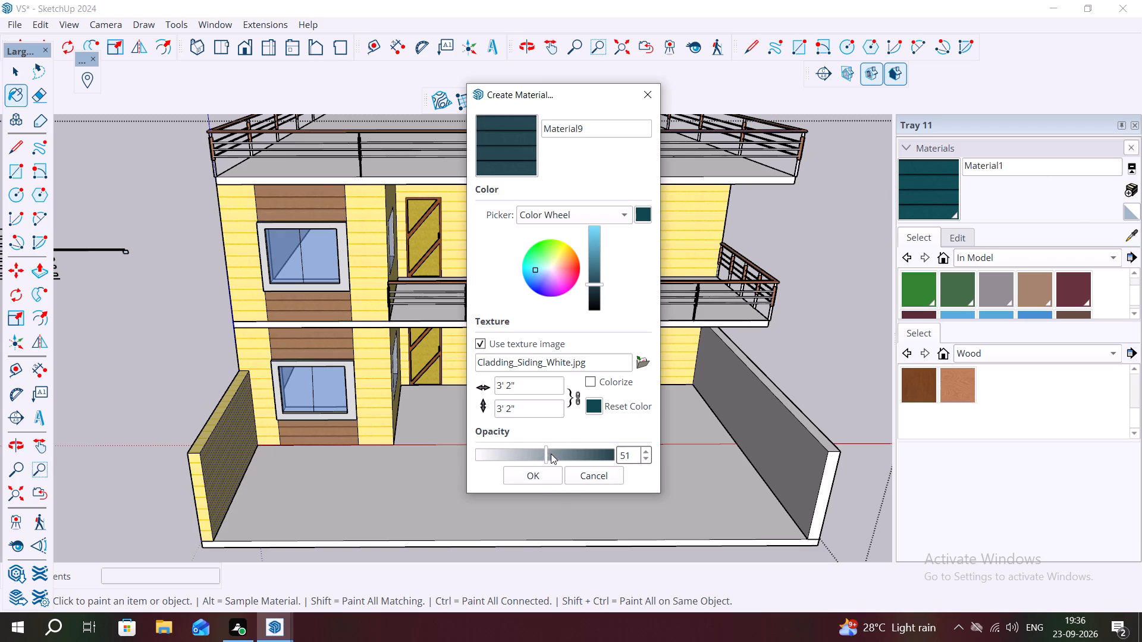
left_click(553, 454)
double_click(568, 454)
left_click(578, 451)
left_click(531, 474)
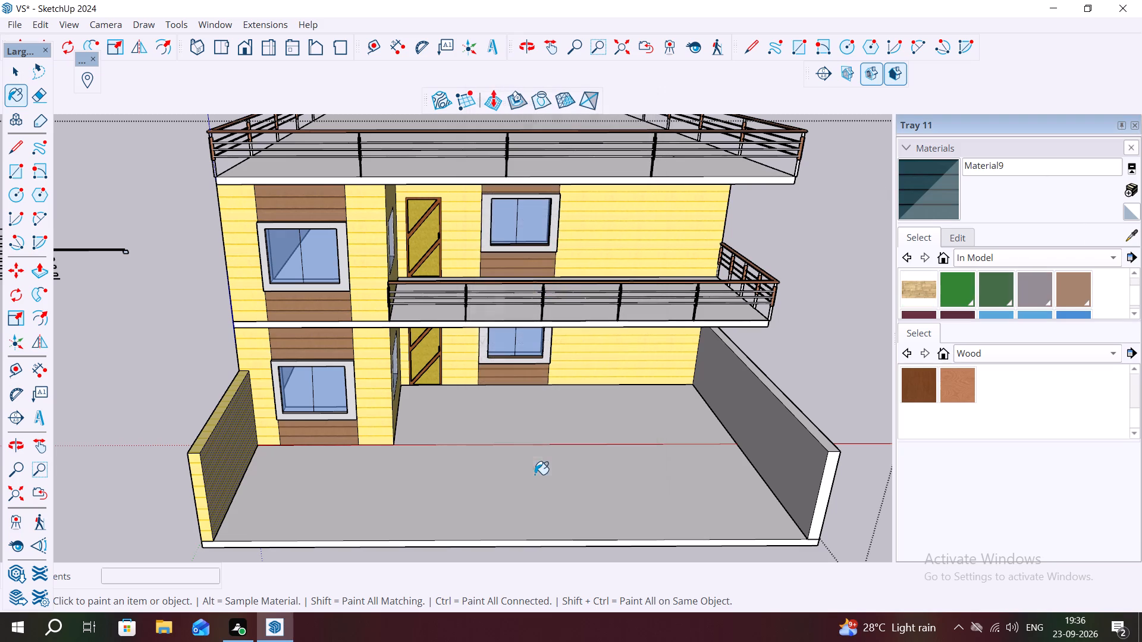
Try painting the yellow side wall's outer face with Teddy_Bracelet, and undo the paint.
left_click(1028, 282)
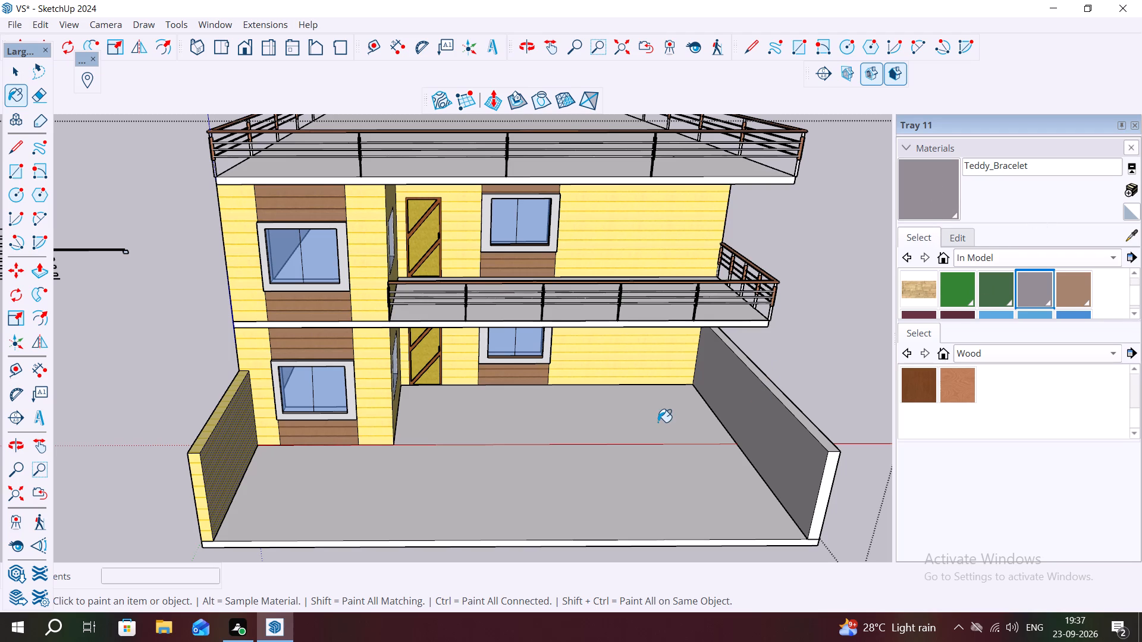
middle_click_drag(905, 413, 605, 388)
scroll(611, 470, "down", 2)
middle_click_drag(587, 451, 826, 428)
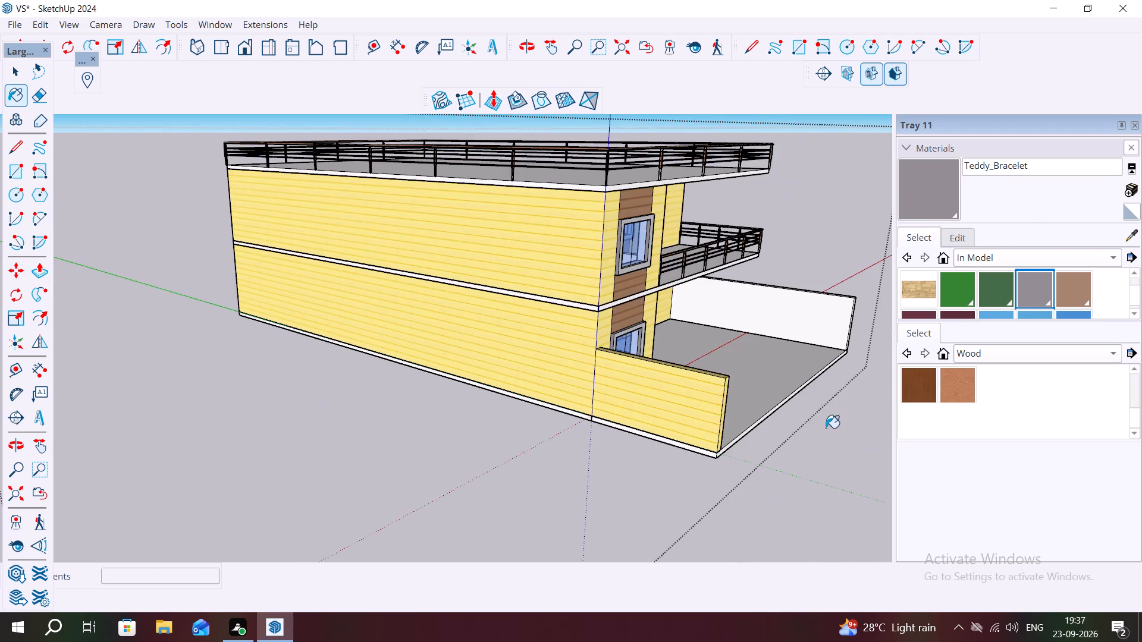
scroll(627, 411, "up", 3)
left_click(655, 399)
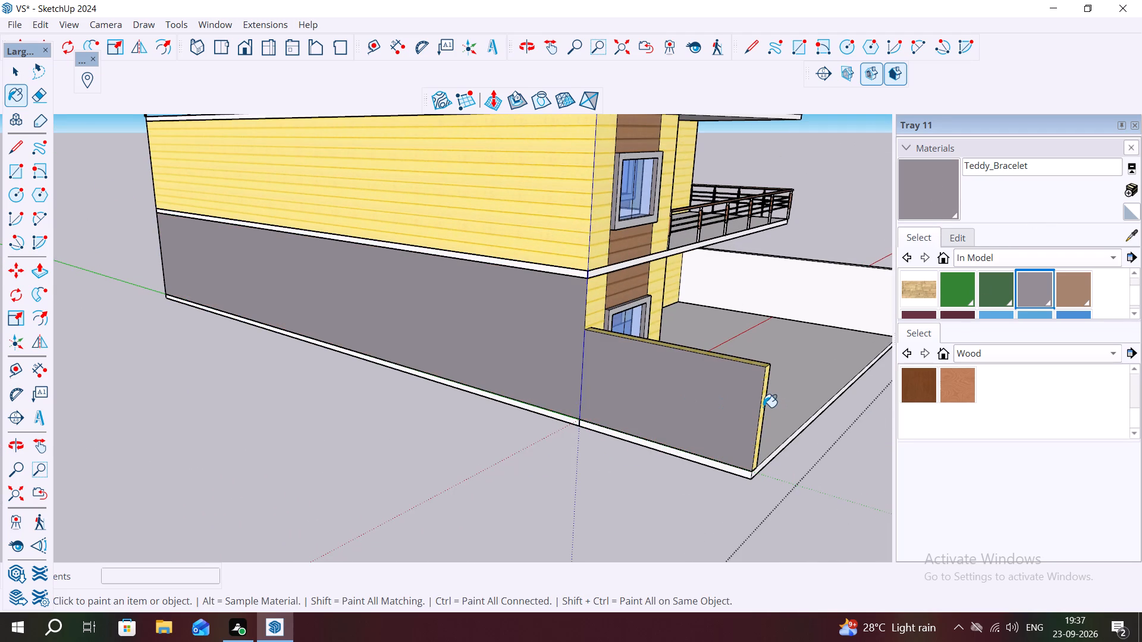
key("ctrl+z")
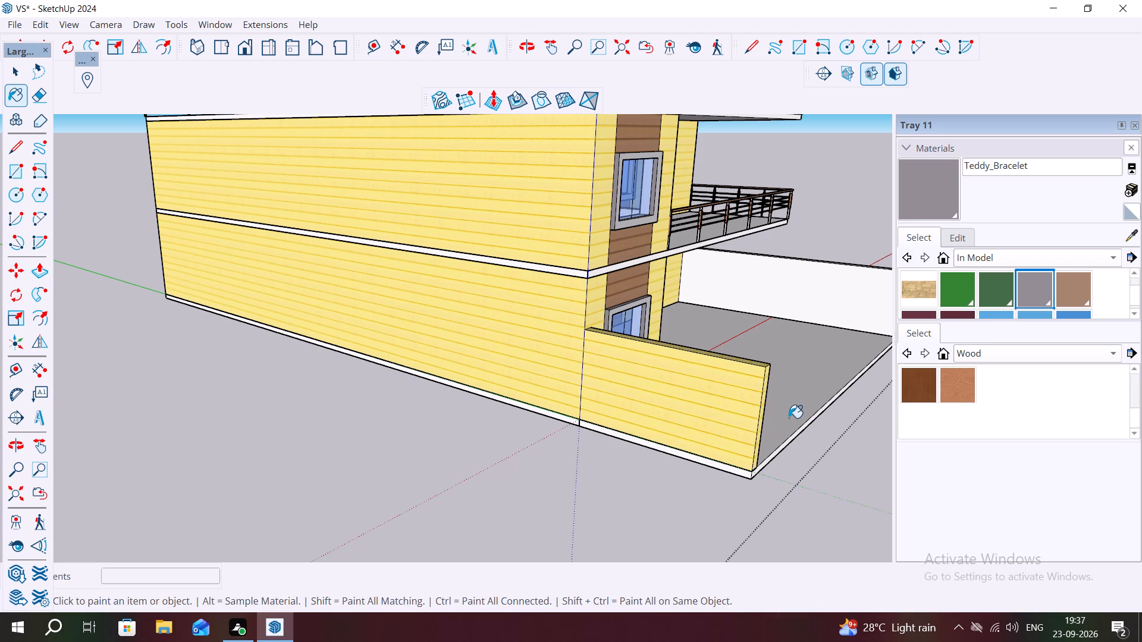
Push the yellow side wall's end face back 11' 9 11/16" flush with the house's front face.
middle_click_drag(780, 417, 657, 445)
key("space")
left_click(679, 453)
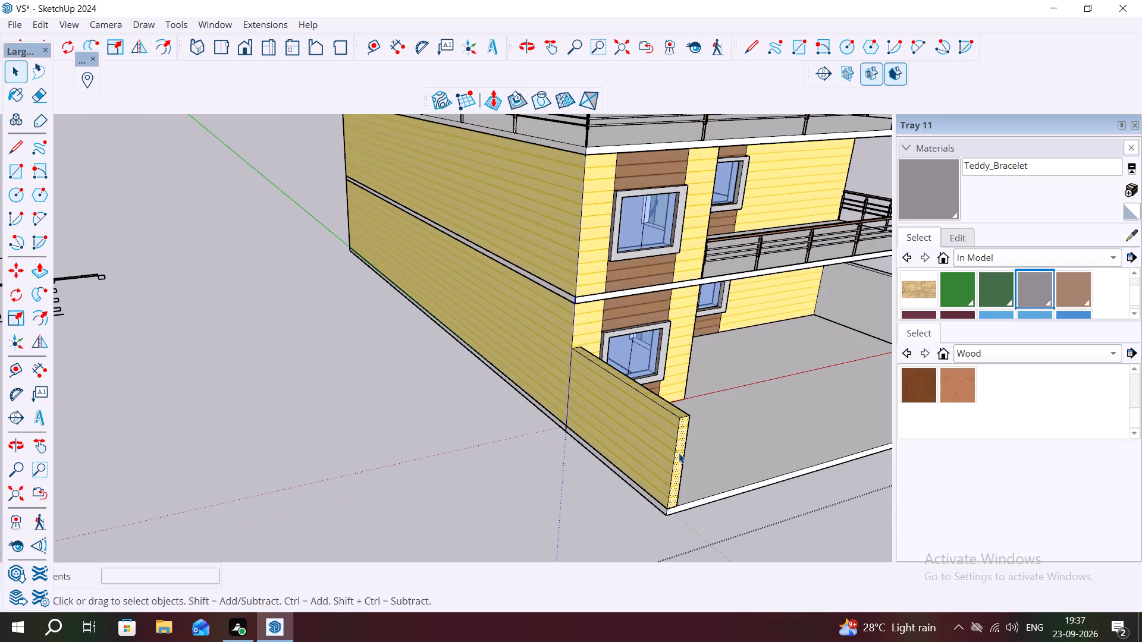
key("p")
left_click(679, 453)
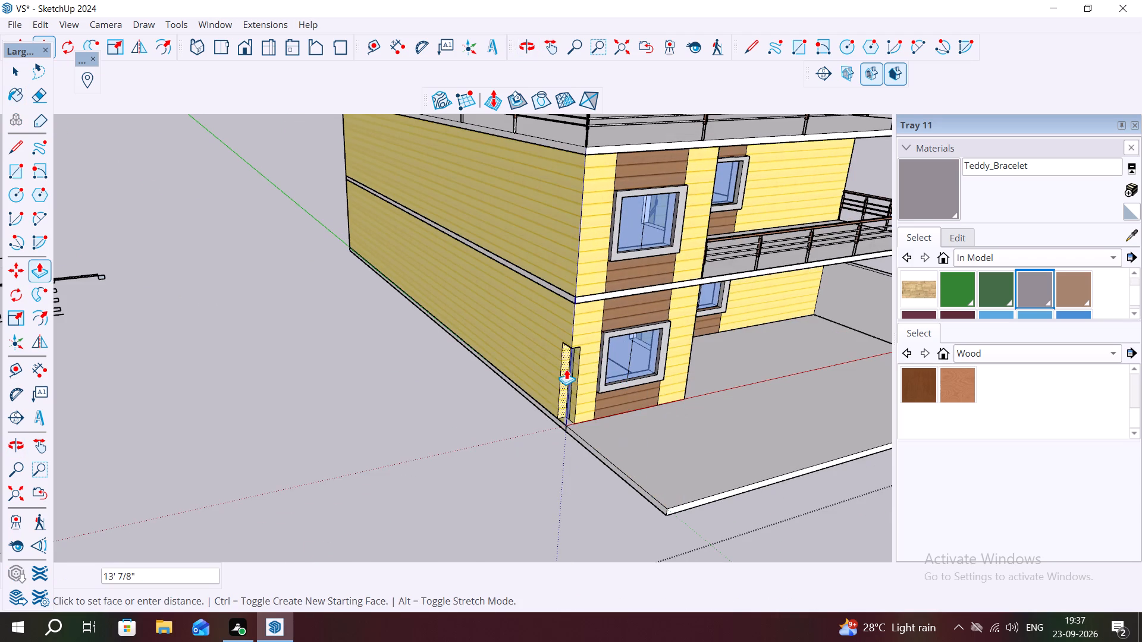
scroll(582, 370, "up", 6)
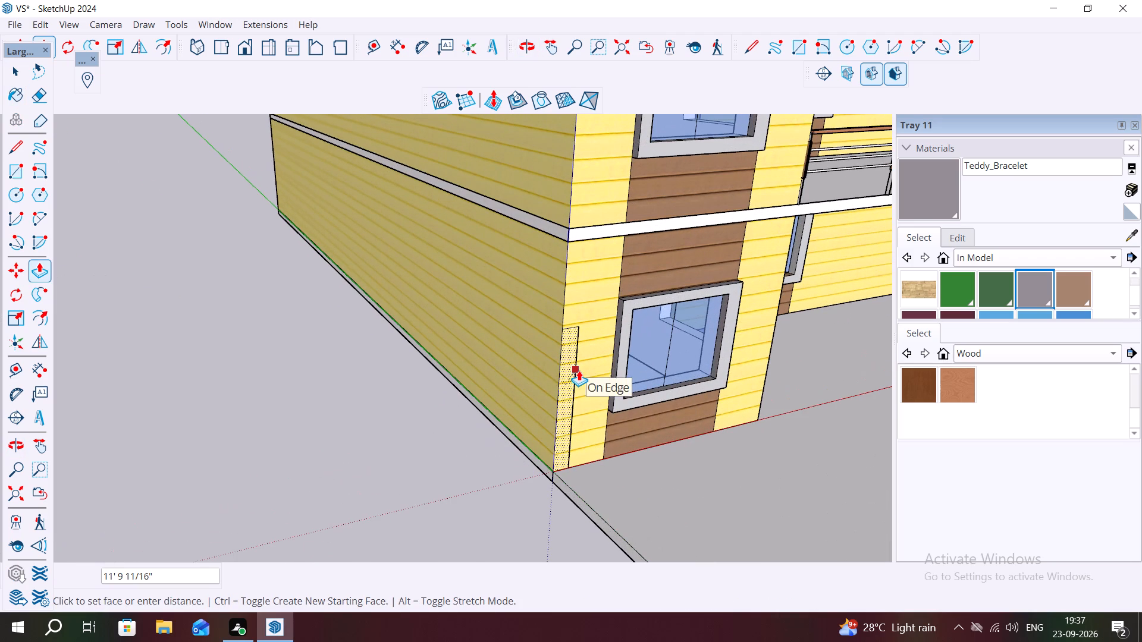
left_click(579, 370)
key("space")
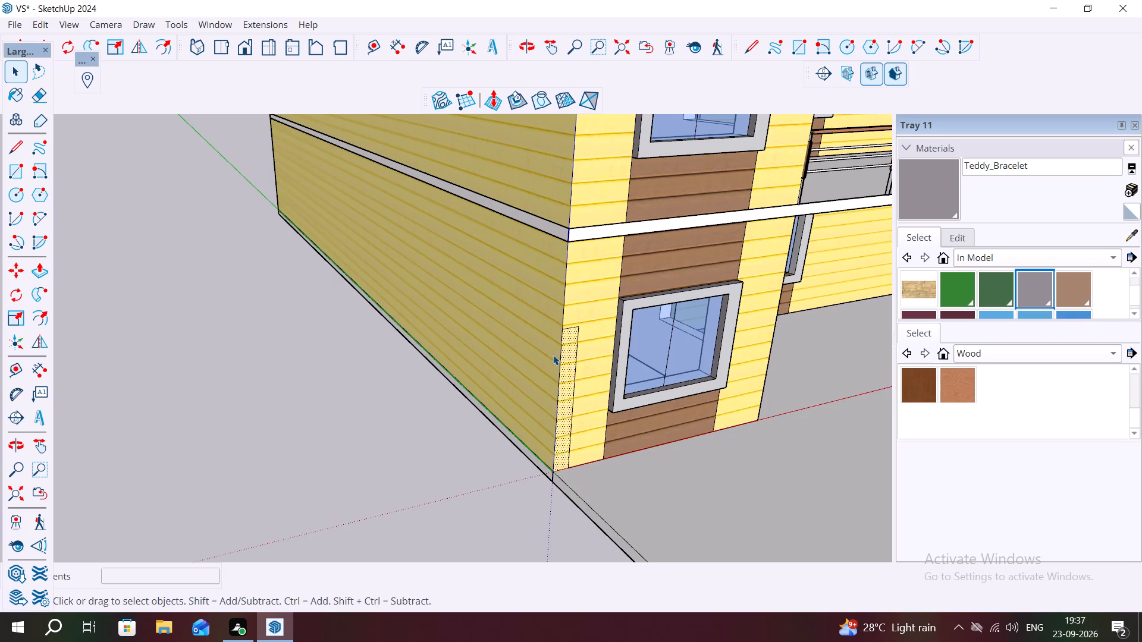
Draw a 6' 6" by 9" rectangle over the wall-end outline at the house's front corner.
scroll(554, 353, "up", 6)
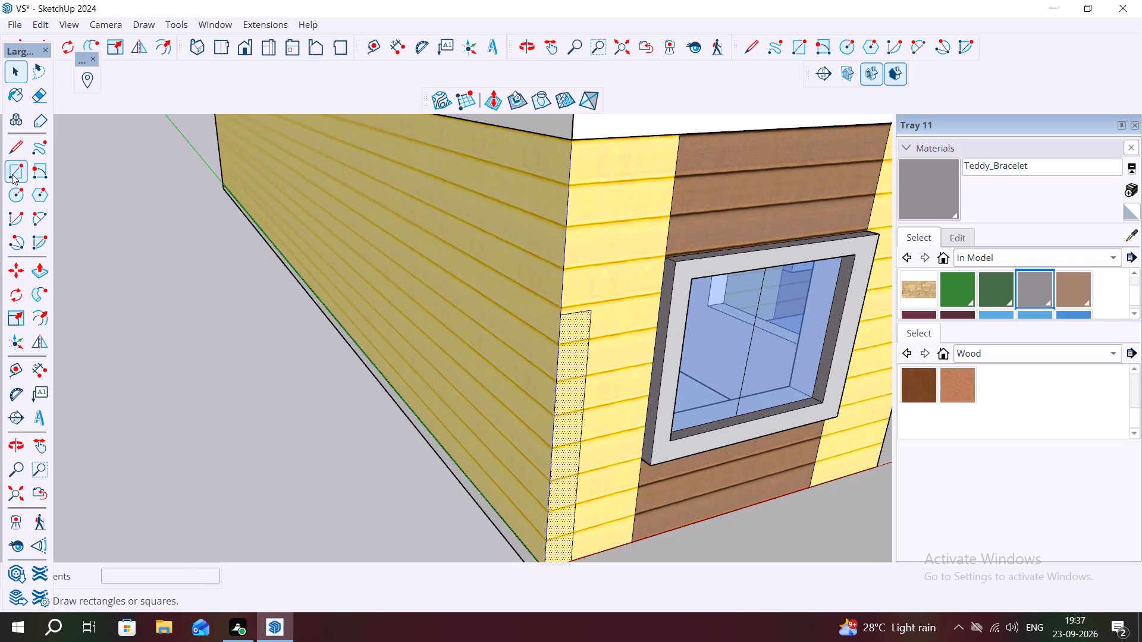
left_click(14, 168)
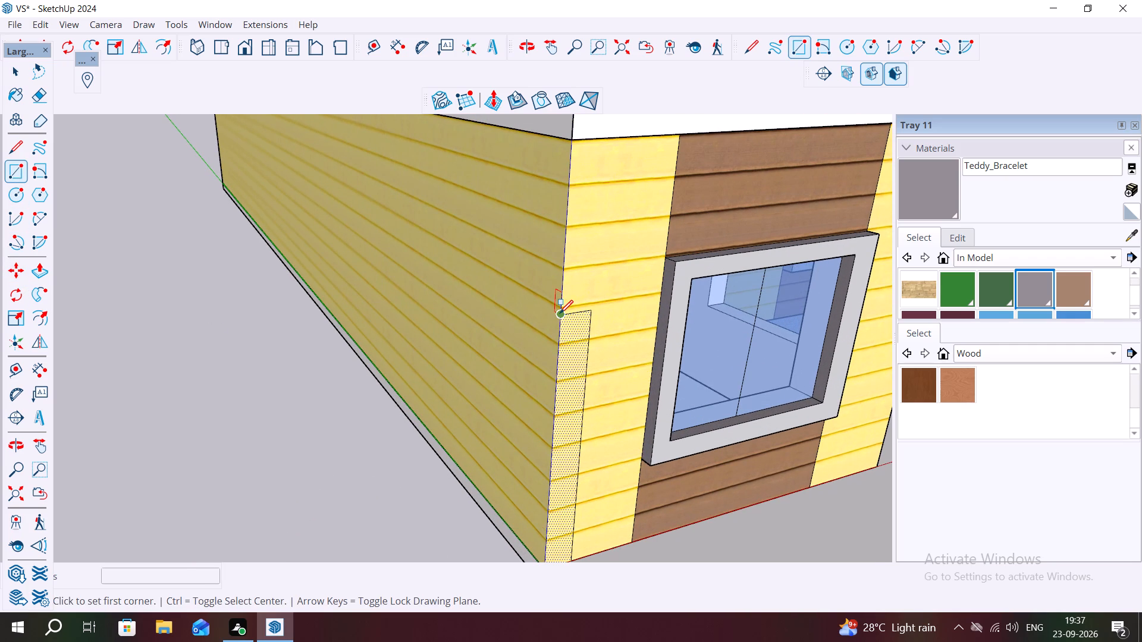
left_click(560, 313)
scroll(594, 458, "down", 5)
left_click(579, 516)
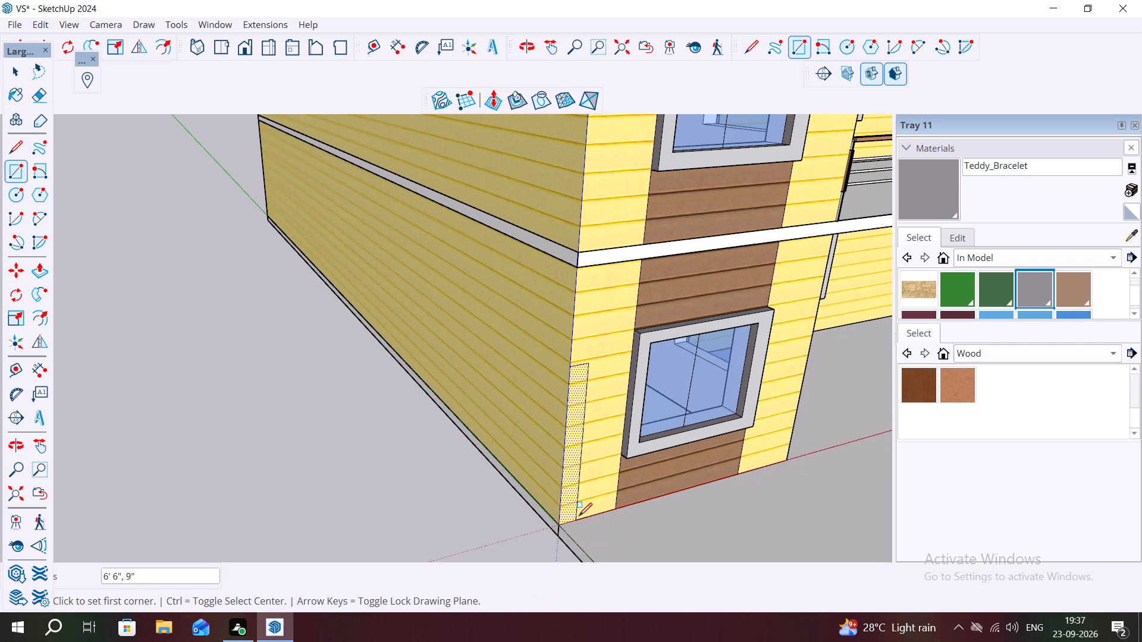
Group the corner rectangle's face together with its edges.
key("space")
left_click(561, 494)
double_click(570, 493)
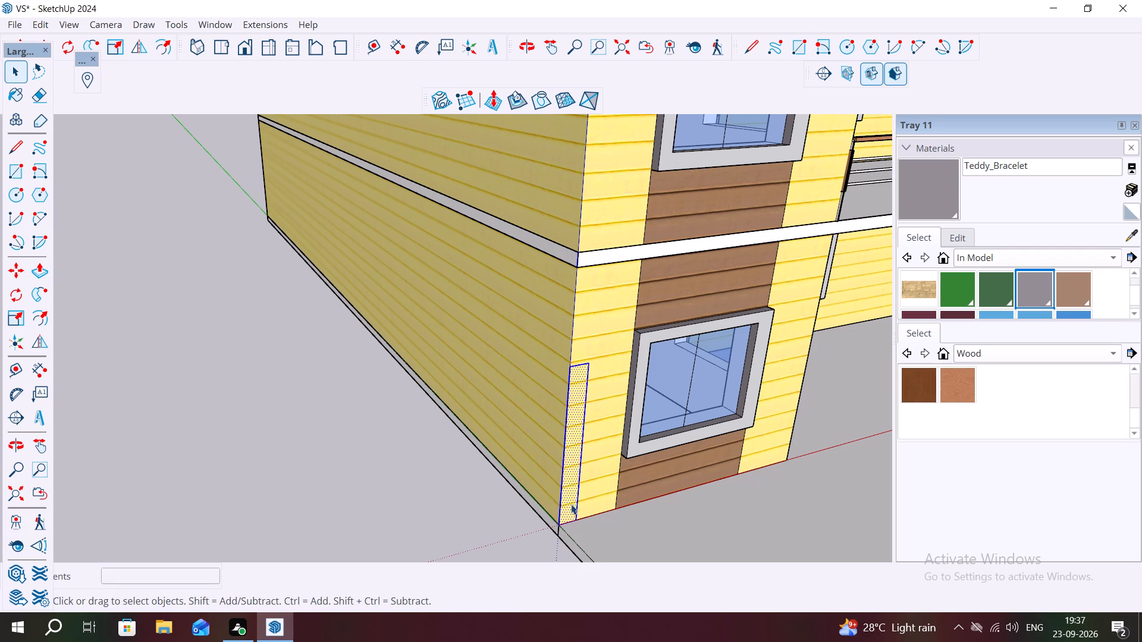
key("l")
key("space")
double_click(570, 490)
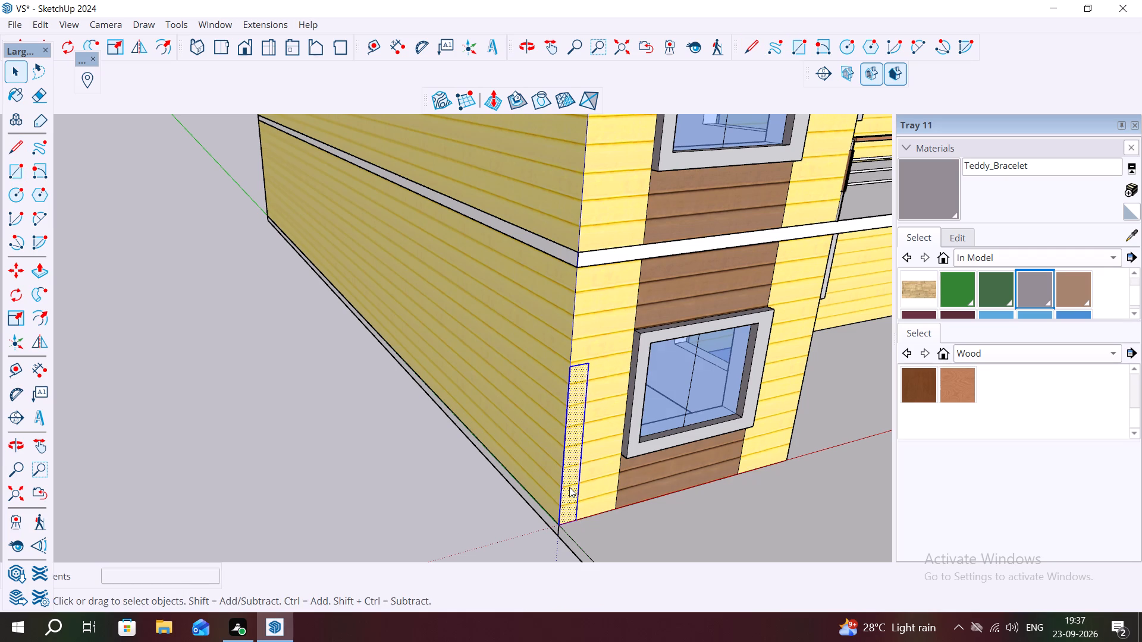
right_click(569, 487)
left_click(614, 328)
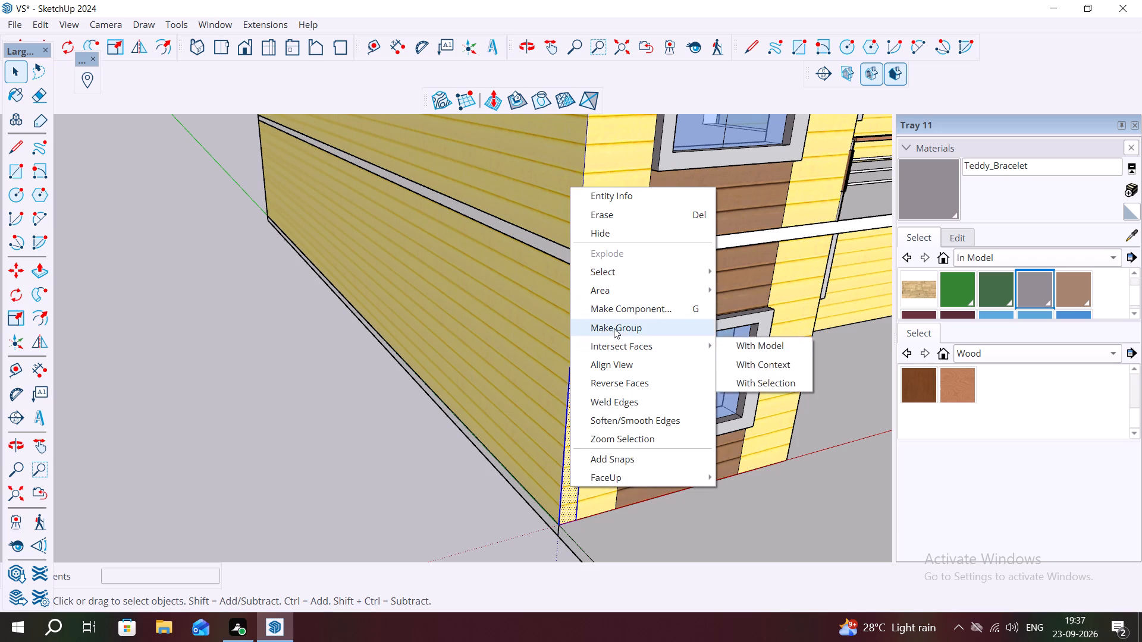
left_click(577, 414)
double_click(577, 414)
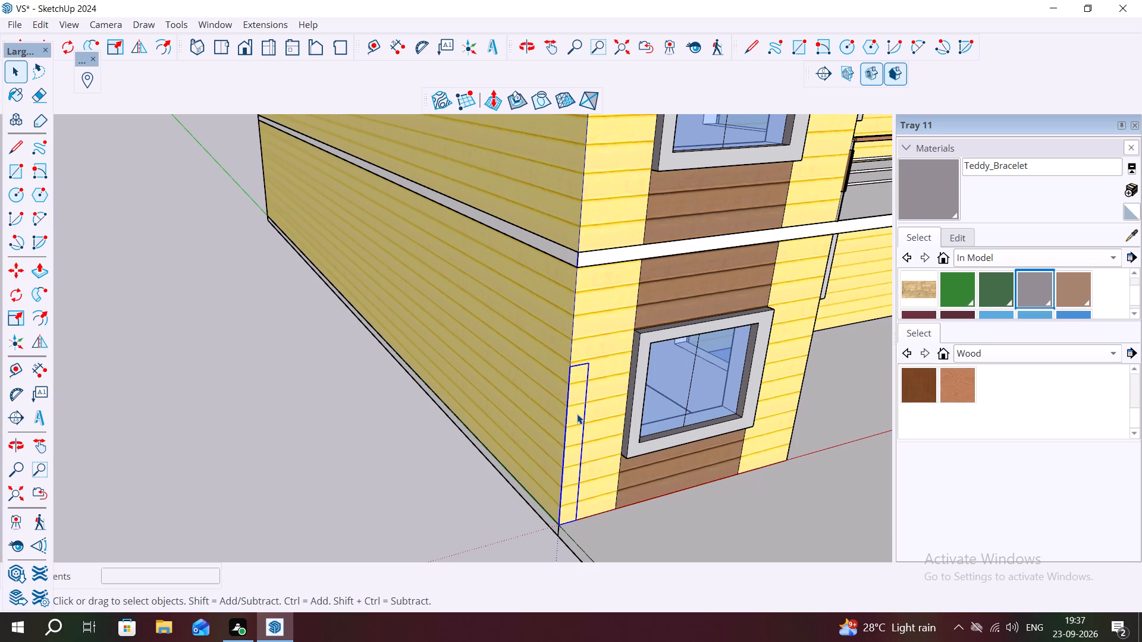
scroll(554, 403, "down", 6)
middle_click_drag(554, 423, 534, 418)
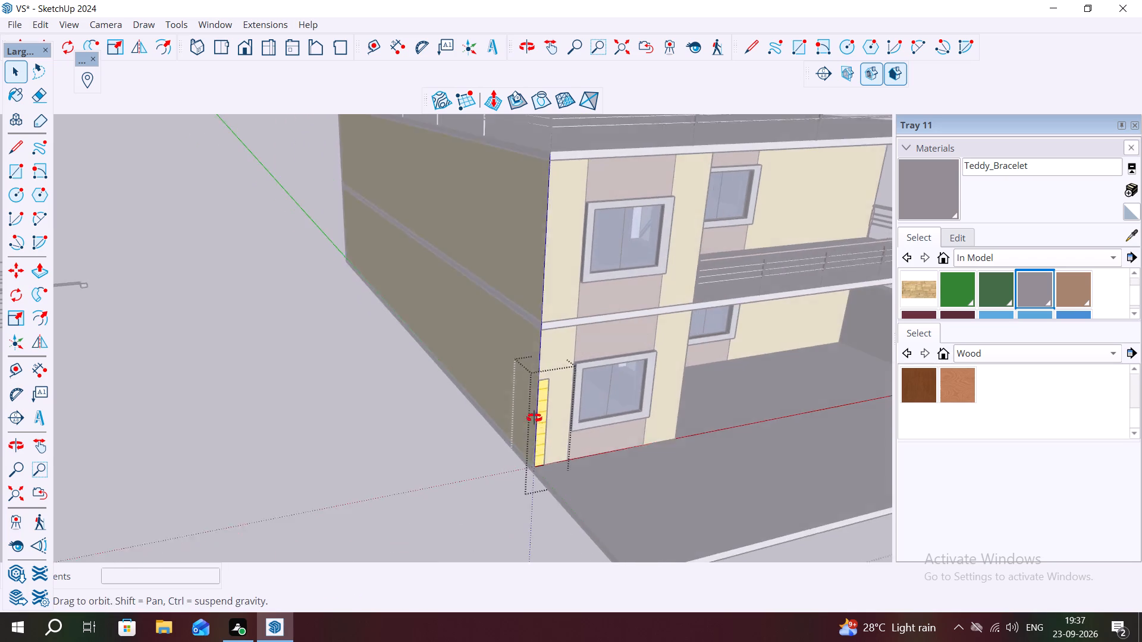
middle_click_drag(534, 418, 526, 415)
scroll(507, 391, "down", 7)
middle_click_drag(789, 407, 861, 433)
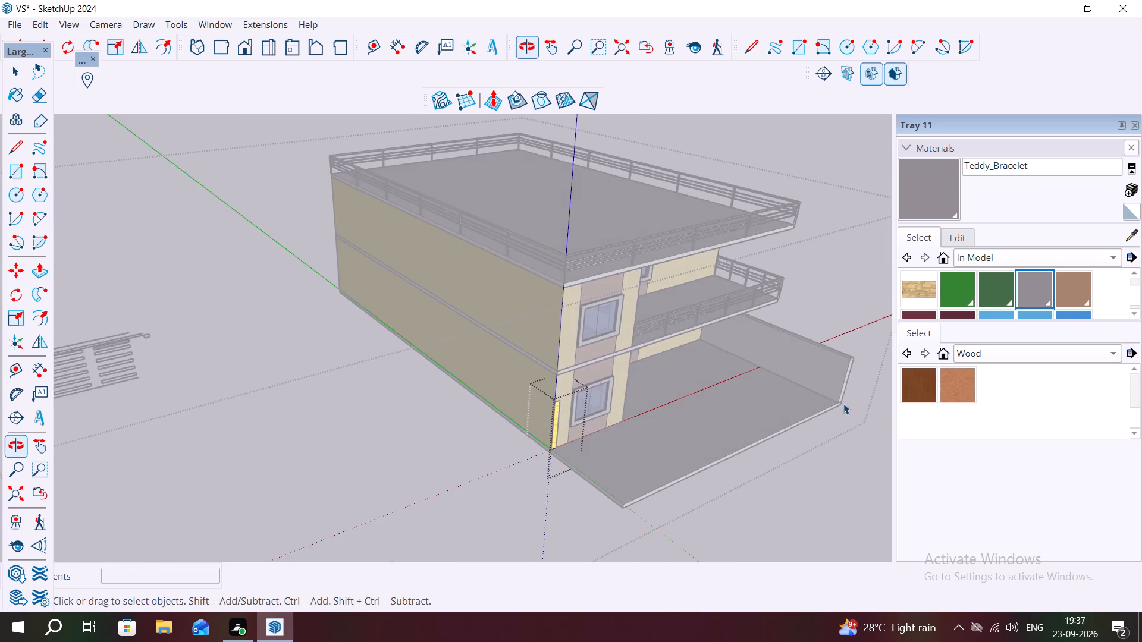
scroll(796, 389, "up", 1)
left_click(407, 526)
Draw a rectangle about 1' 2 5/16" by 38' 9" along the porch slab's front edge.
scroll(823, 371, "up", 4)
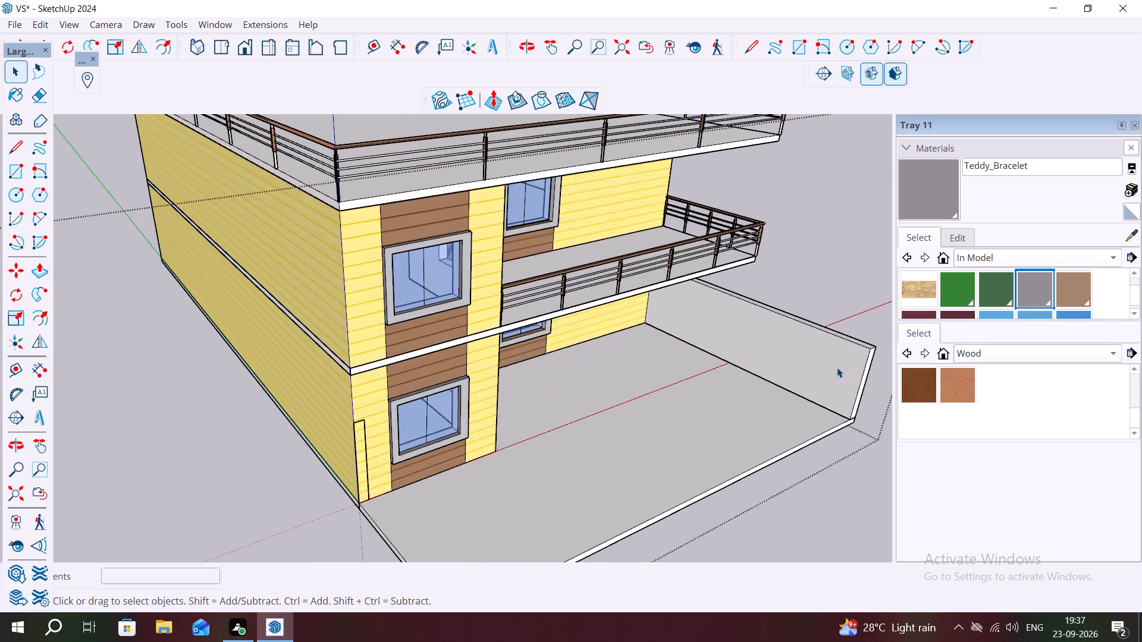
middle_click_drag(837, 367, 889, 411)
scroll(841, 416, "up", 1)
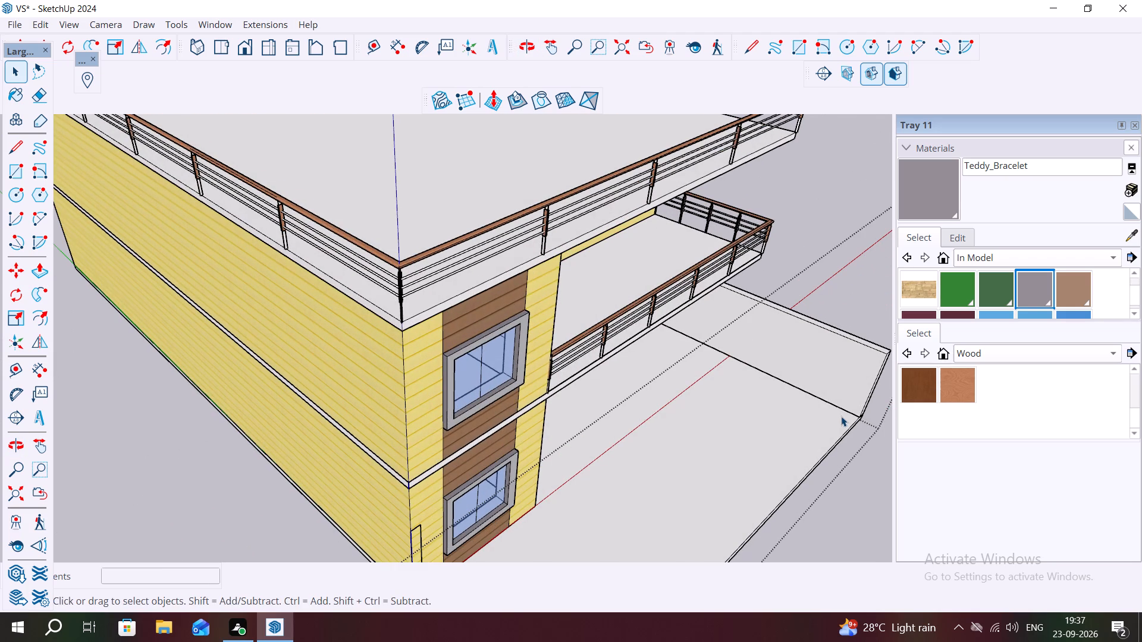
key("r")
scroll(846, 410, "up", 2)
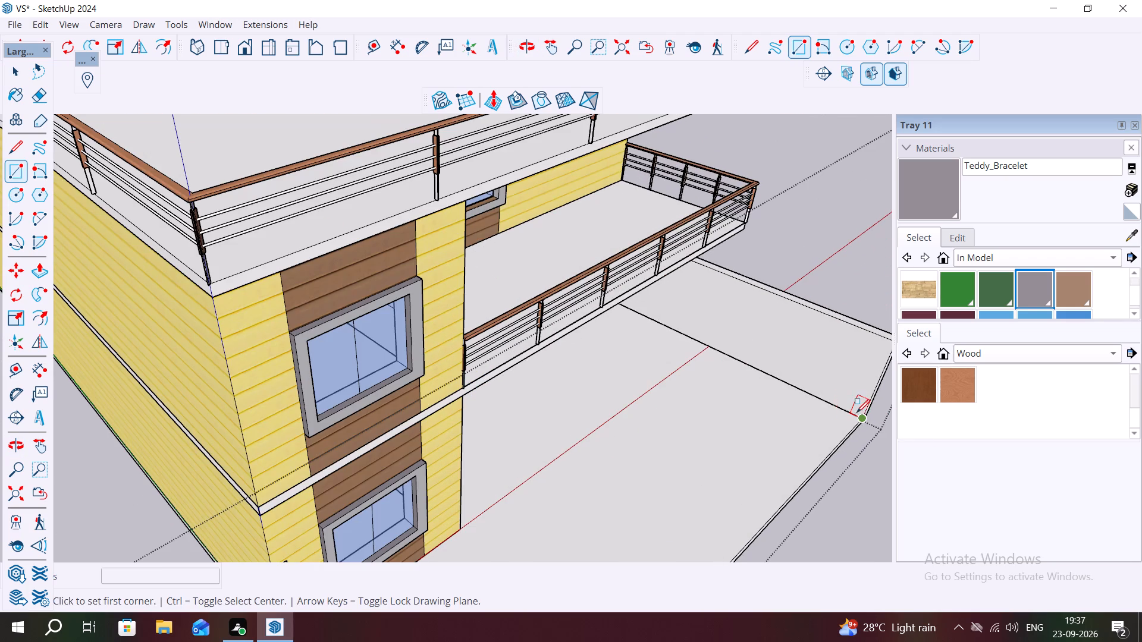
left_click(859, 415)
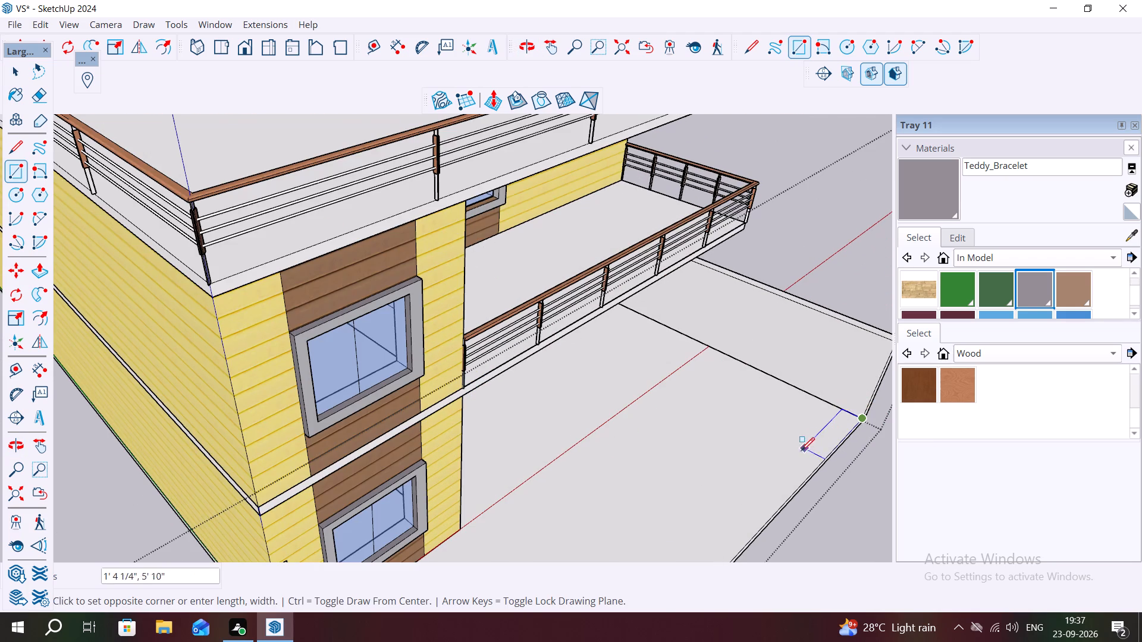
scroll(781, 465, "down", 11)
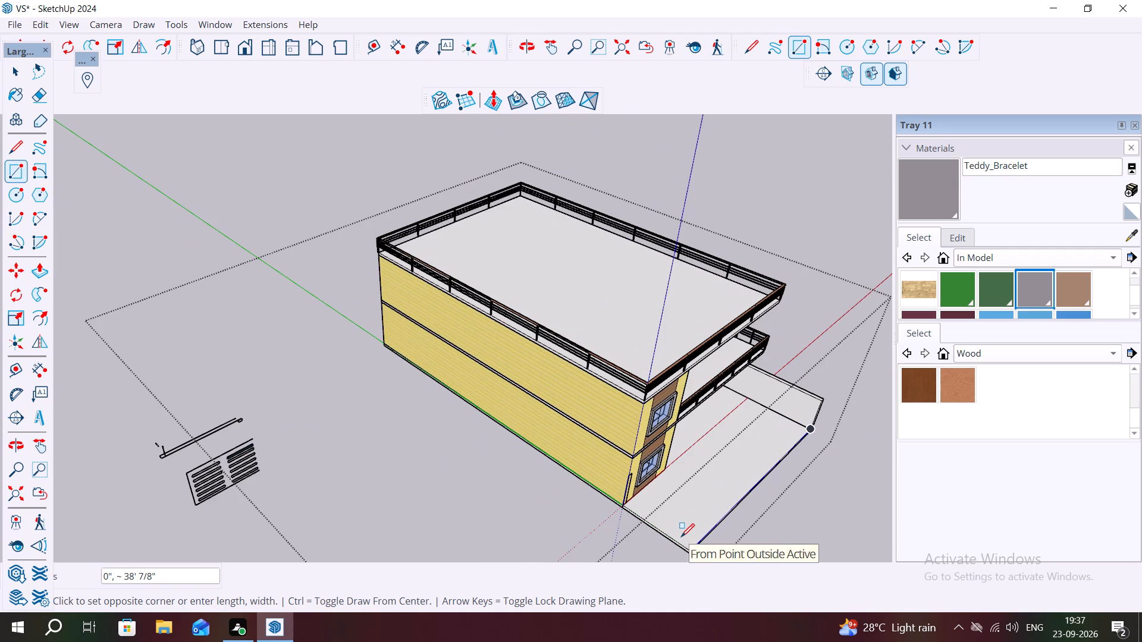
scroll(684, 540, "up", 4)
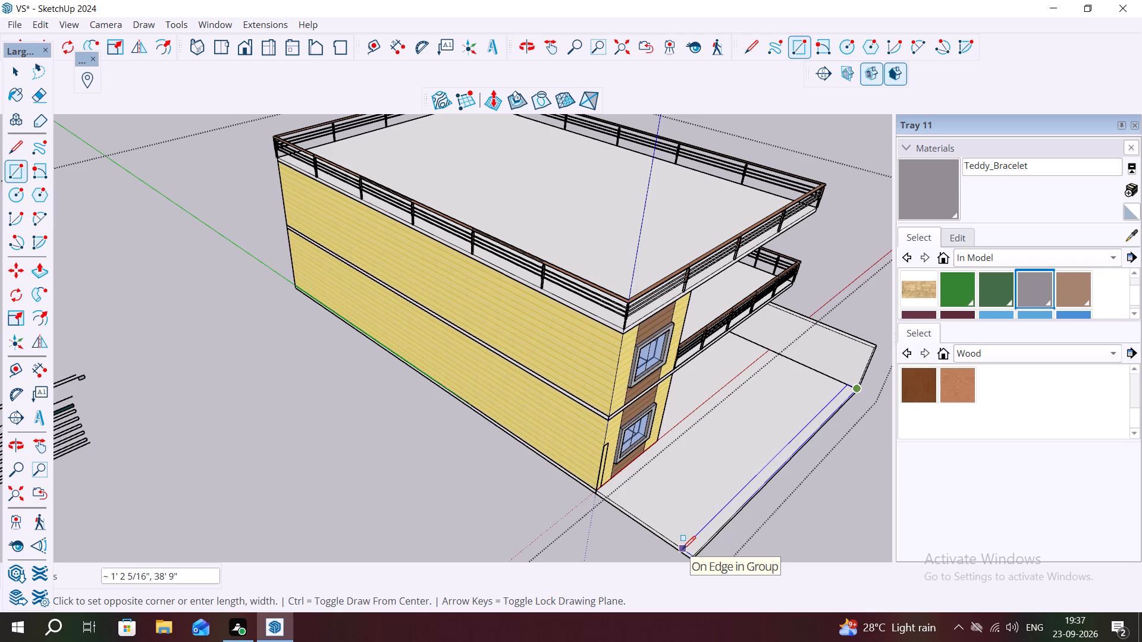
left_click(682, 549)
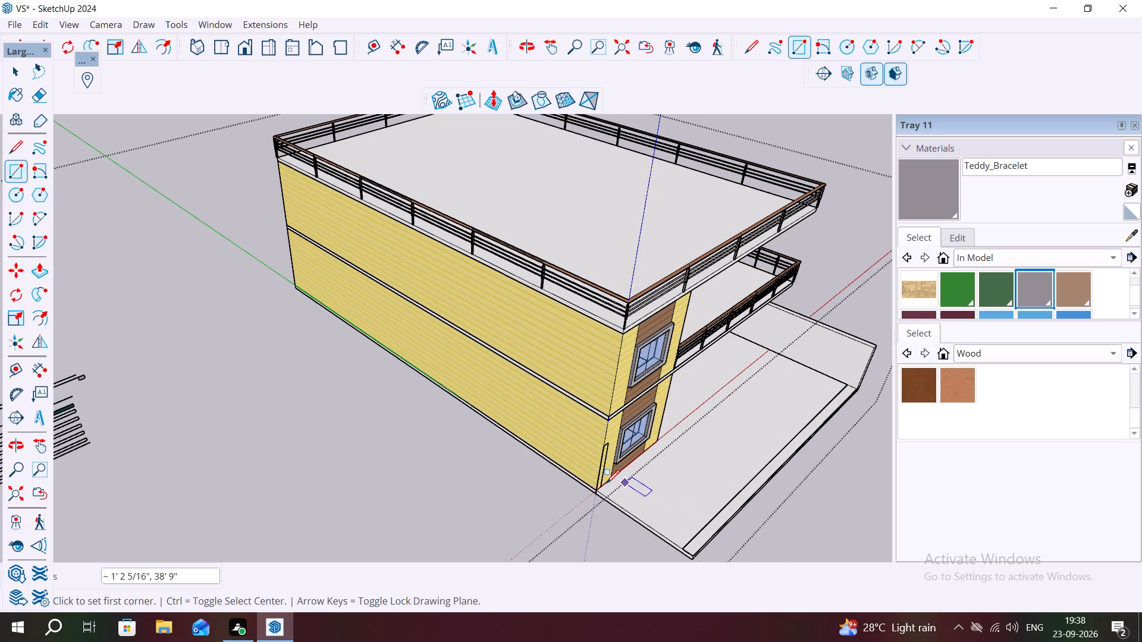
Draw a 2' by 9" rectangle on the porch slab at the house's front corner.
scroll(601, 494, "up", 6)
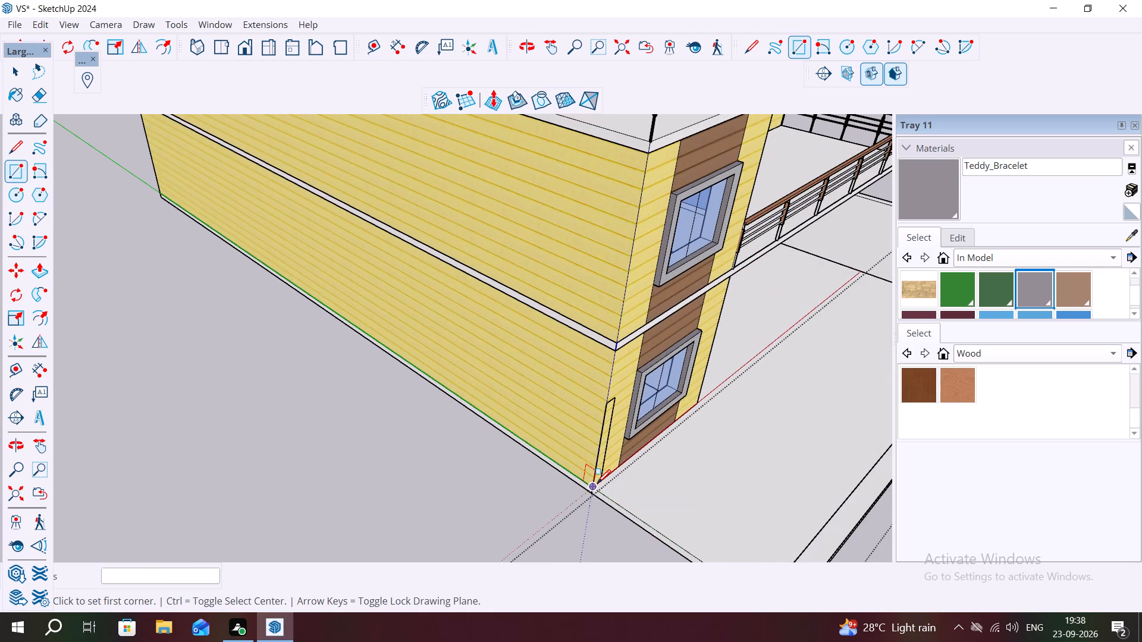
left_click(601, 489)
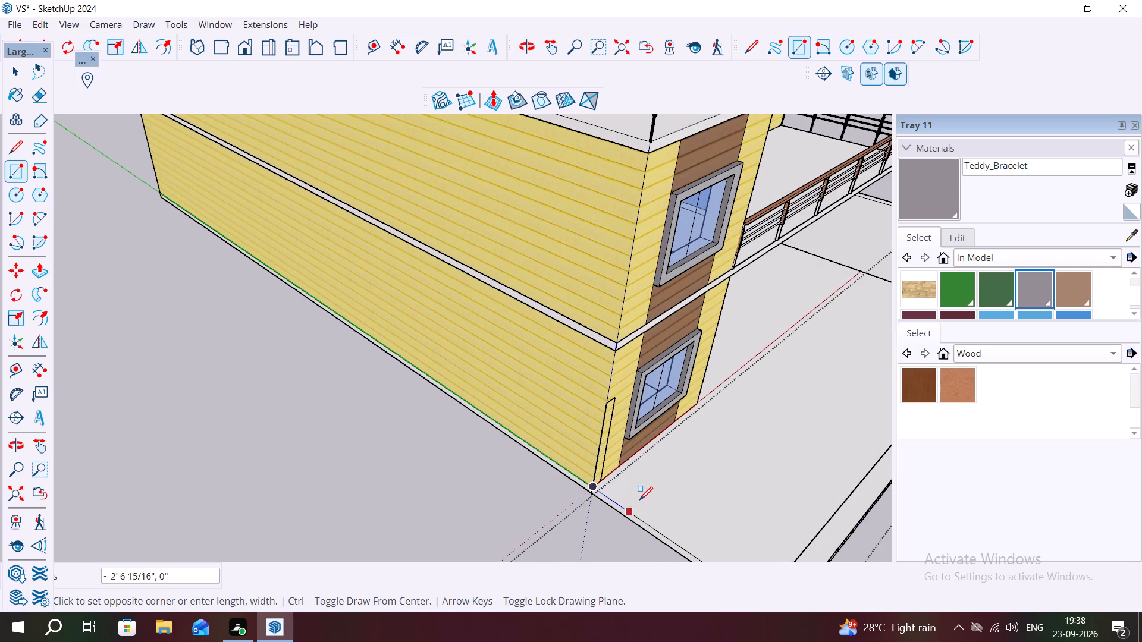
scroll(635, 495, "down", 8)
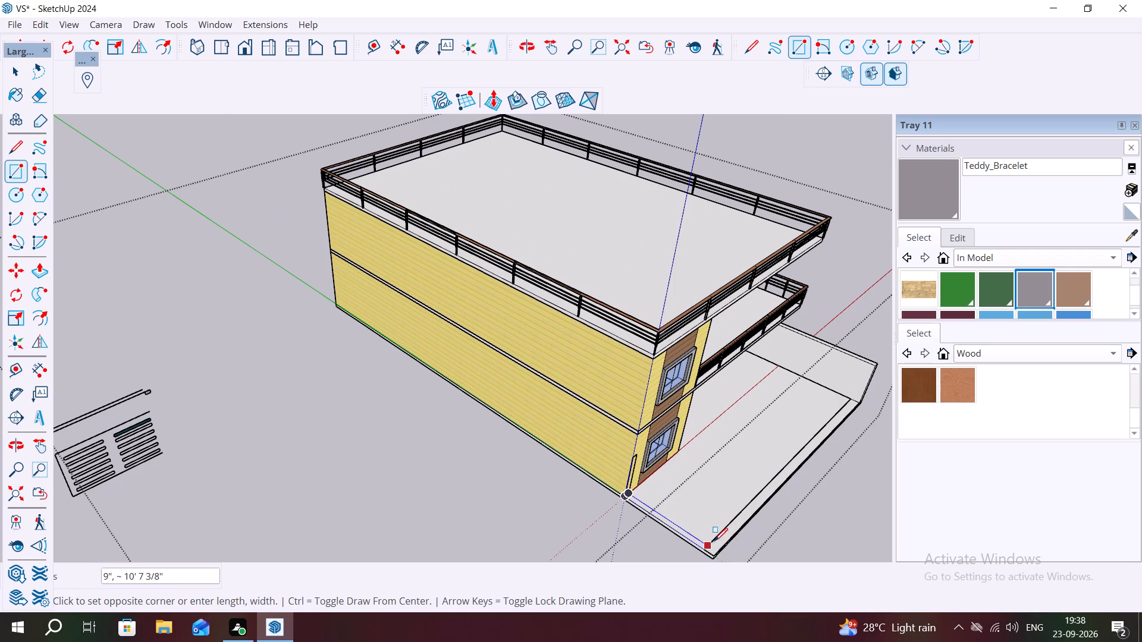
scroll(708, 539, "up", 5)
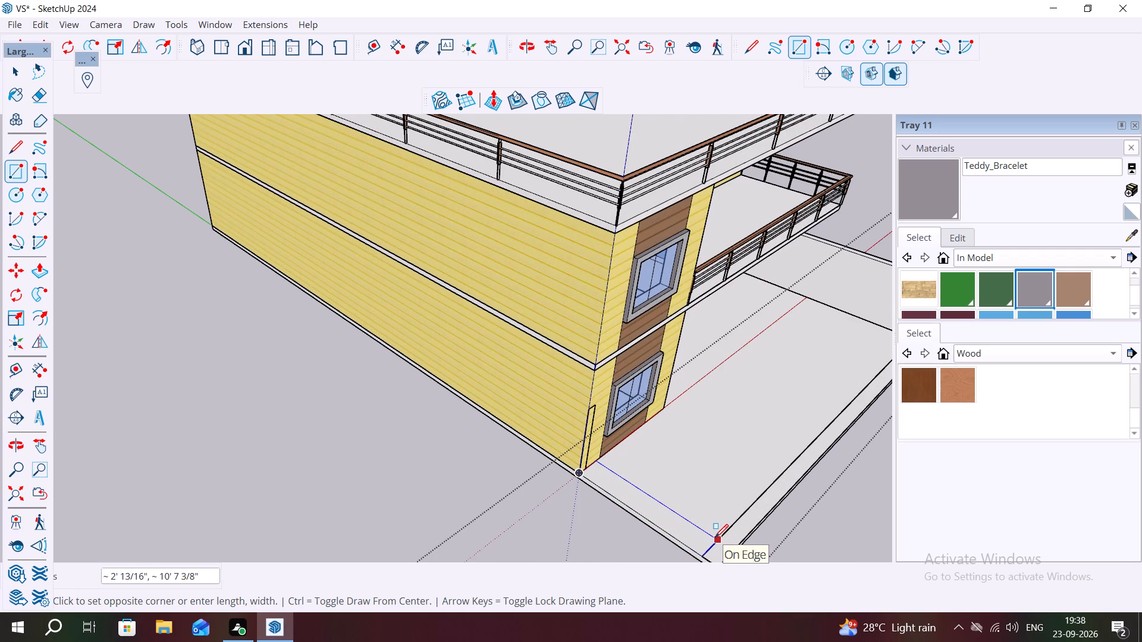
key("2")
key("apostrophe")
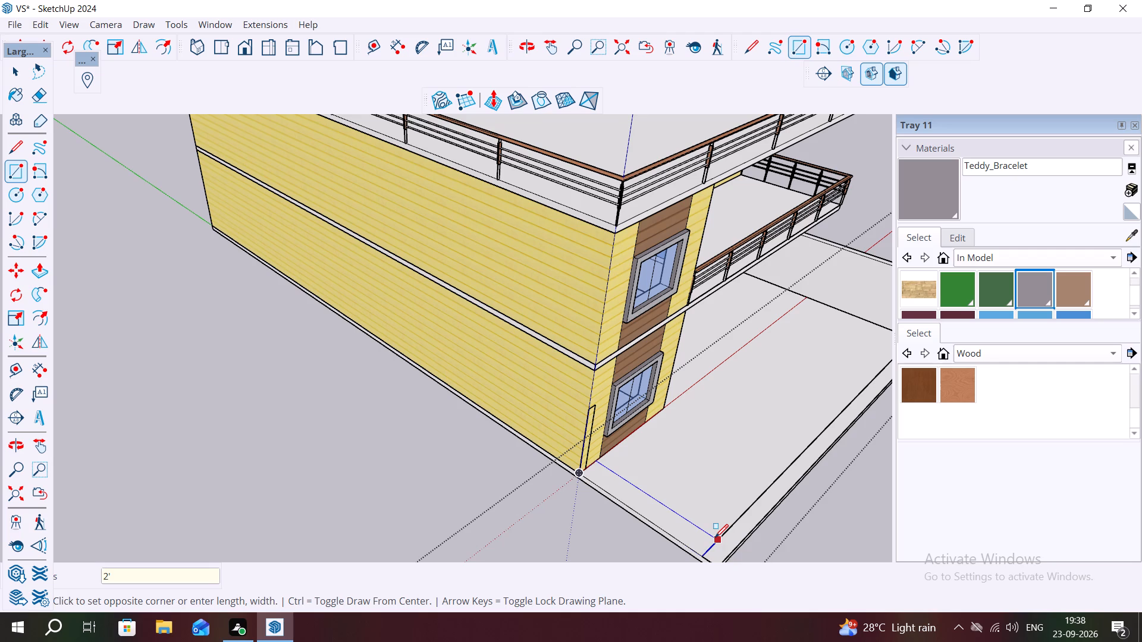
key("comma")
type("9\"")
key("Return")
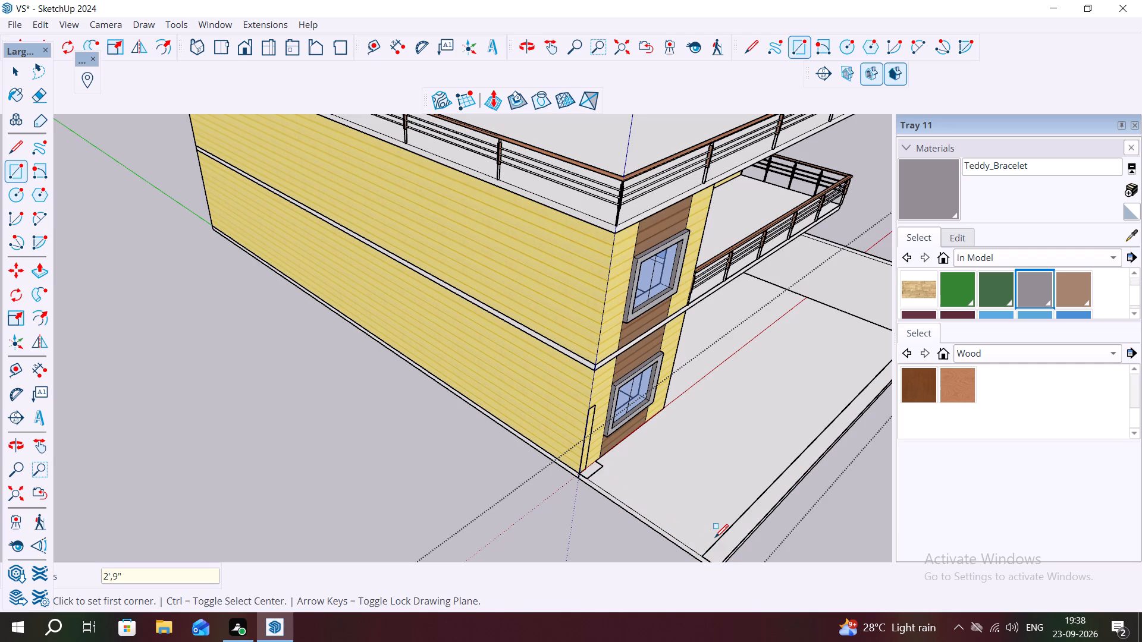
Draw a 2' by about 9' 10 3/8" rectangle along the slab's side edge, from the small corner rectangle to the front strip.
scroll(655, 496, "up", 8)
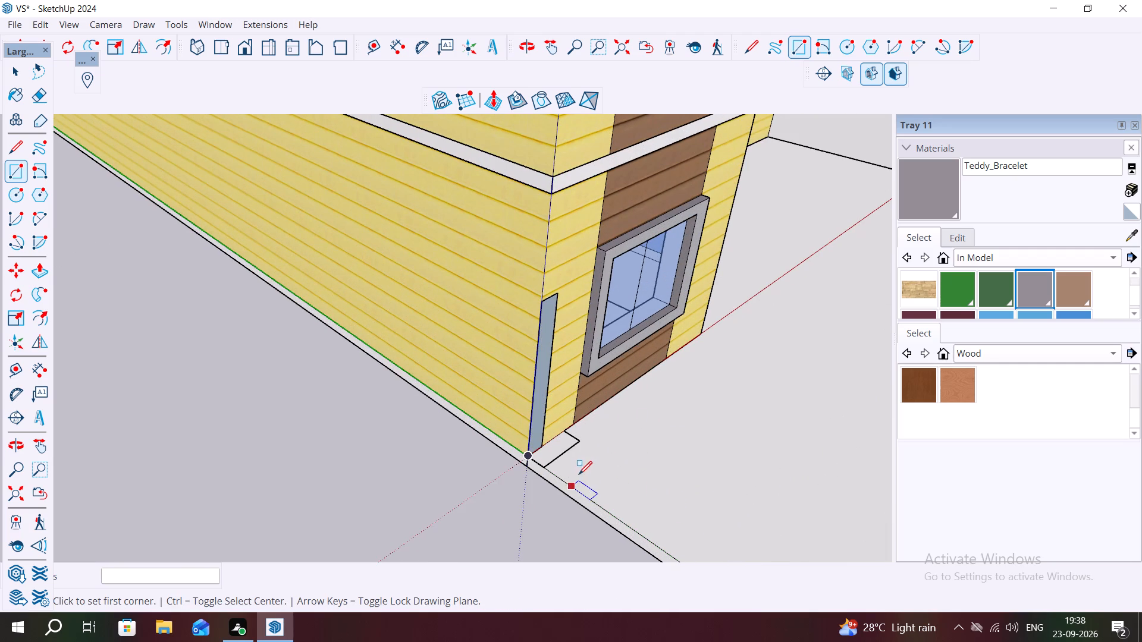
key("Escape")
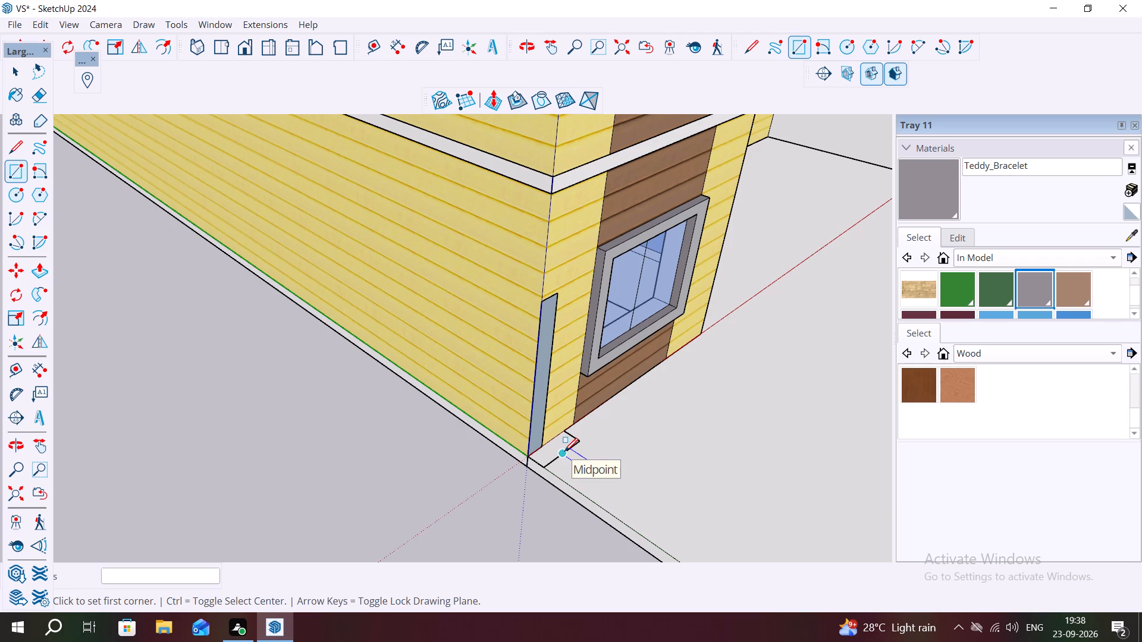
left_click(547, 466)
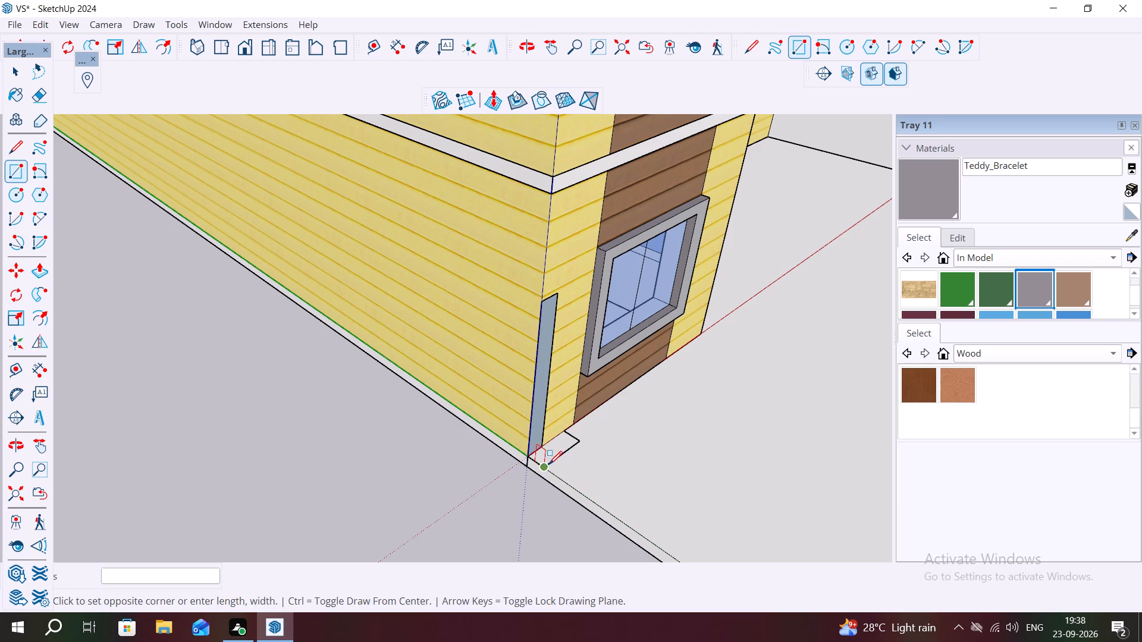
left_click(579, 445)
scroll(595, 454, "down", 8)
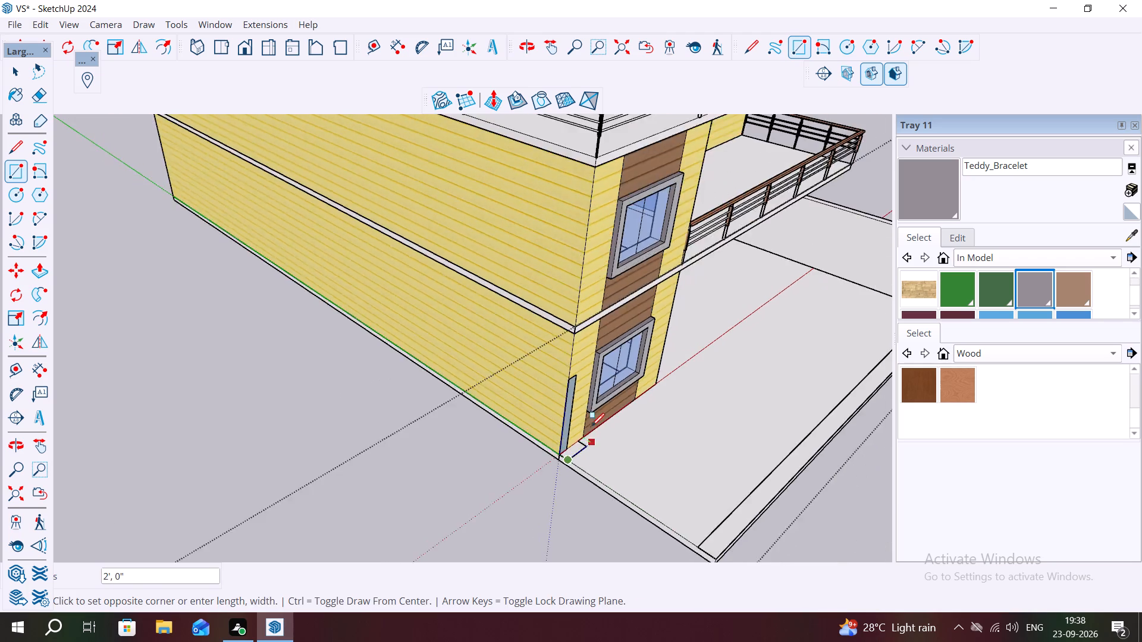
scroll(591, 426, "down", 5)
scroll(621, 367, "down", 1)
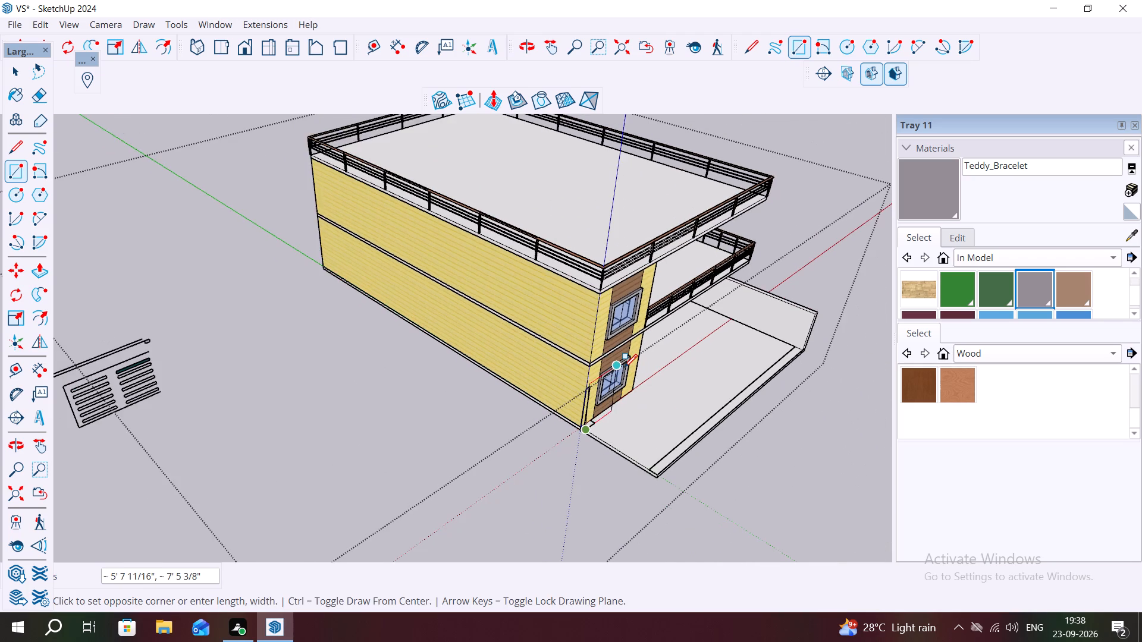
scroll(624, 367, "down", 4)
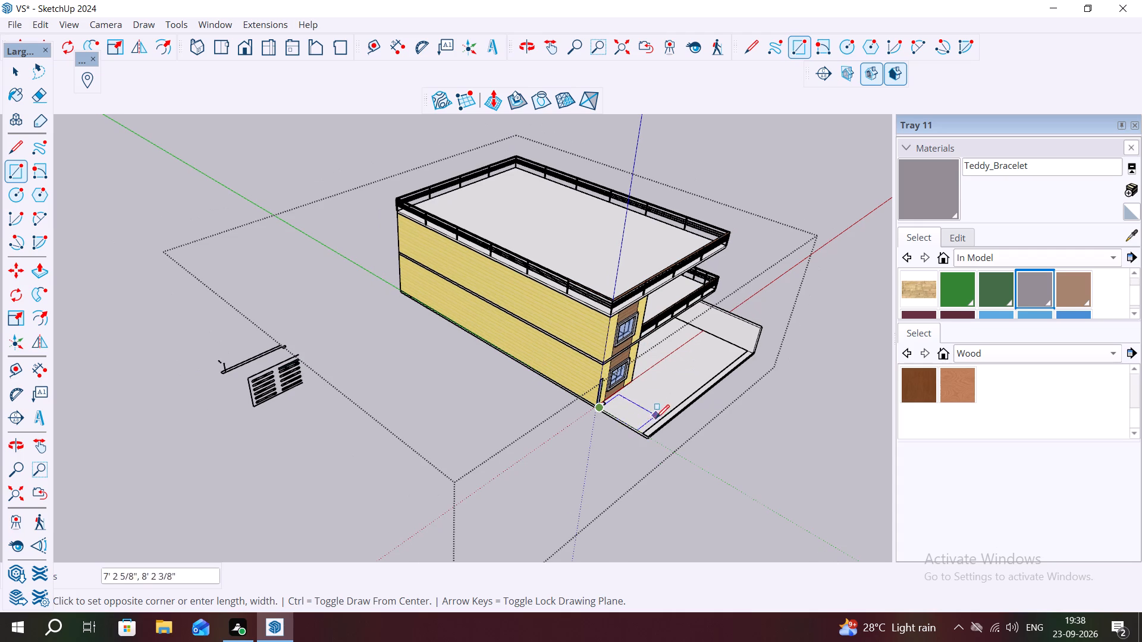
scroll(651, 424, "up", 5)
left_click(649, 431)
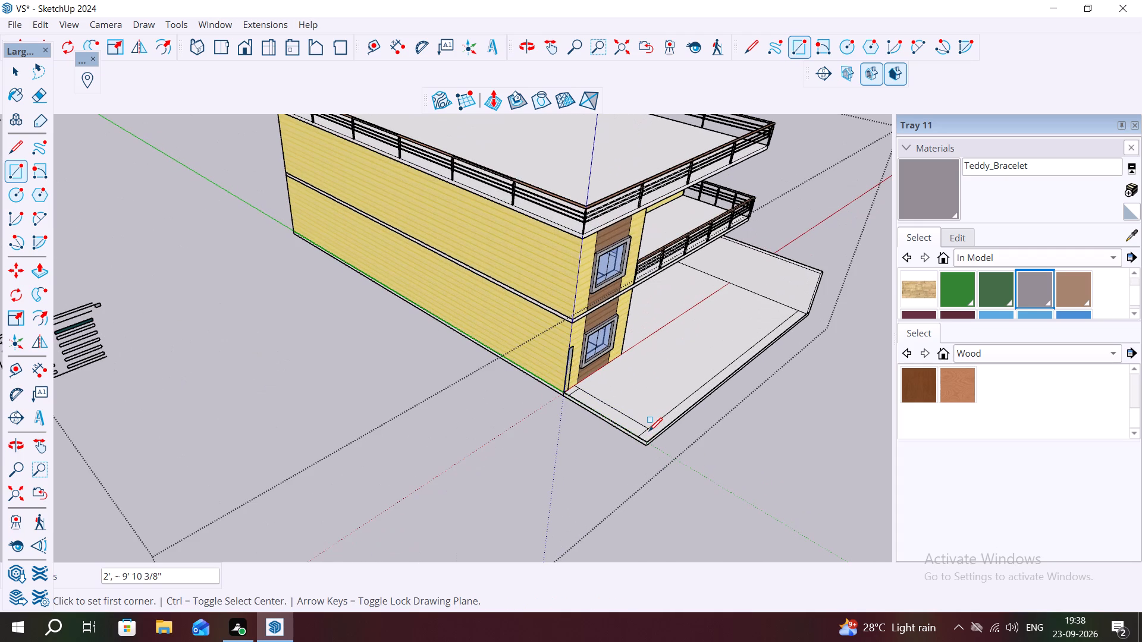
Erase the edge dividing the small corner rectangle from the side strip on the slab.
middle_click_drag(613, 433, 663, 499)
key("space")
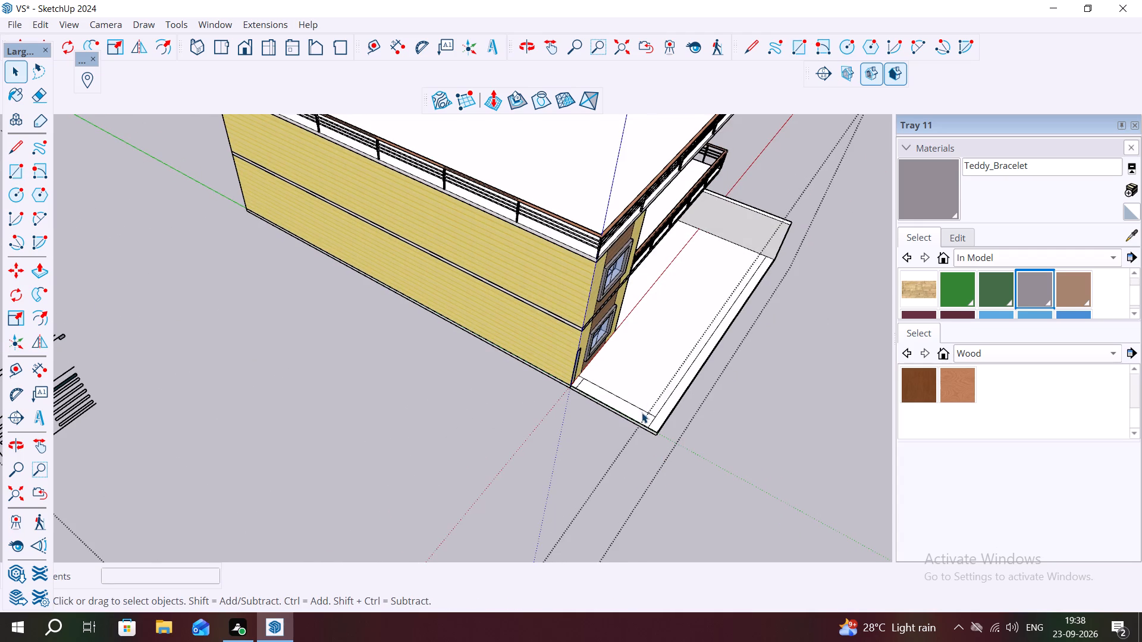
left_click(642, 413)
scroll(575, 388, "up", 2)
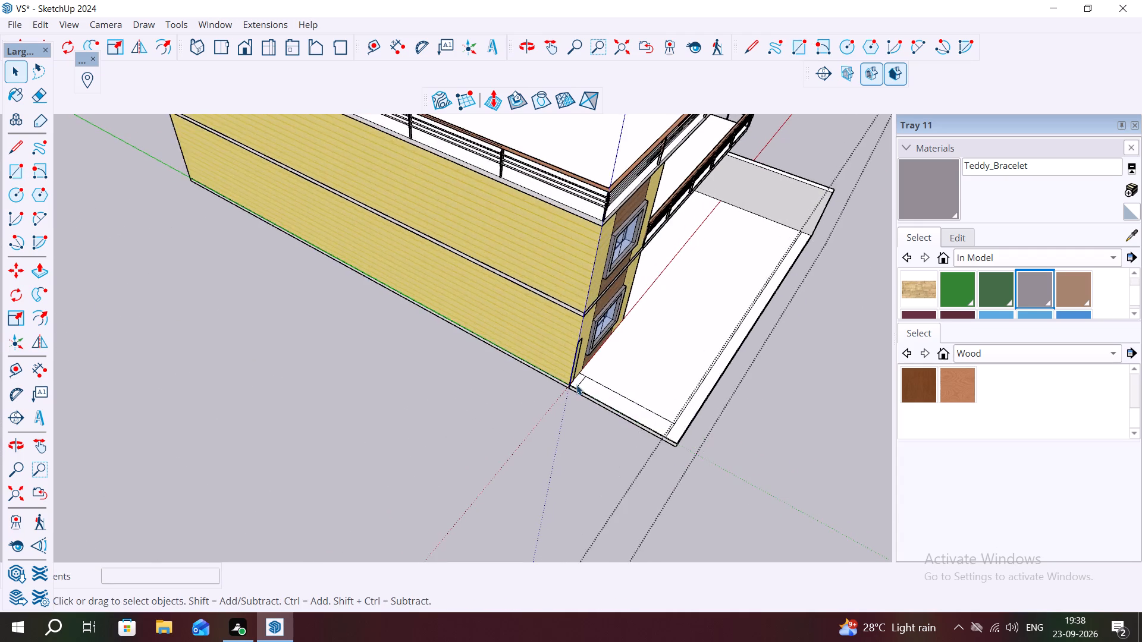
scroll(576, 385, "up", 4)
key("r")
scroll(578, 384, "up", 3)
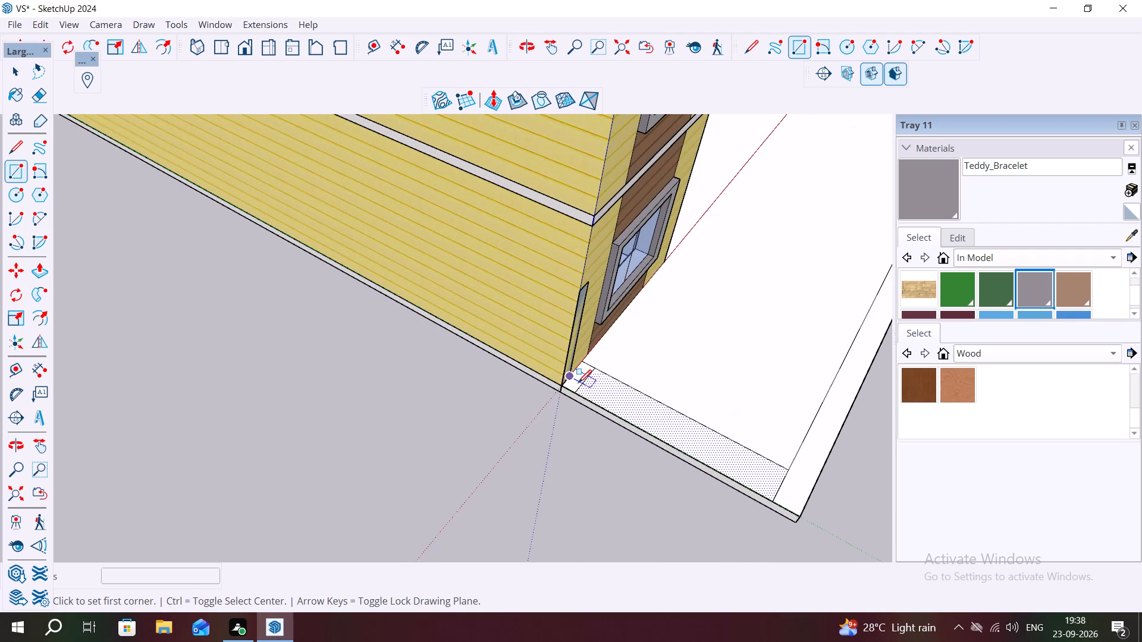
key("Escape")
key("space")
key("e")
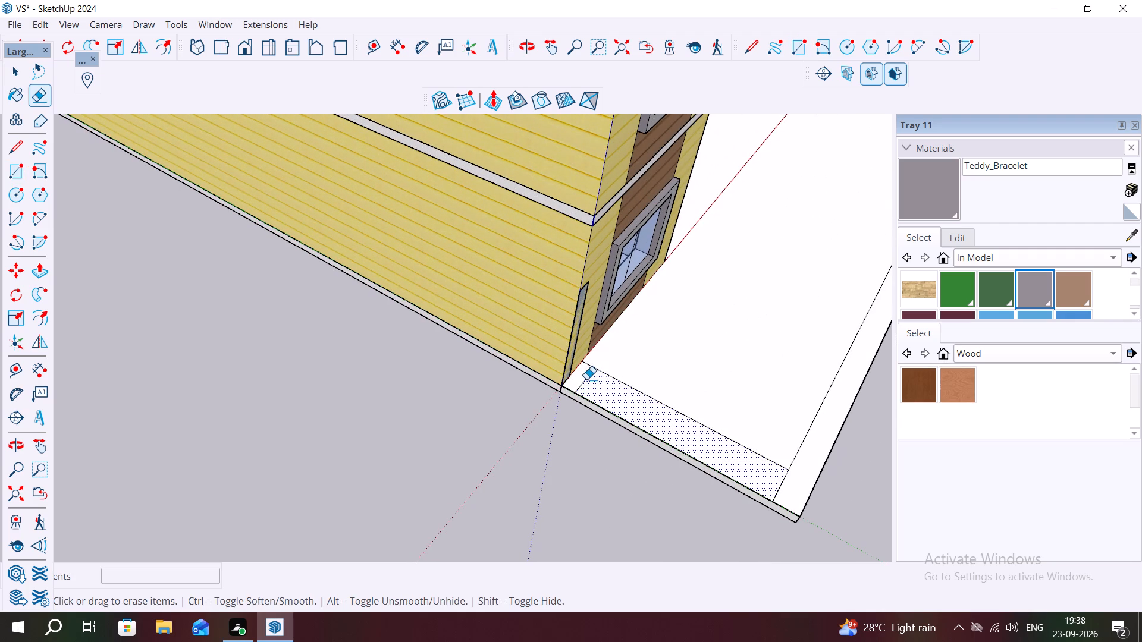
key("Escape")
key("space")
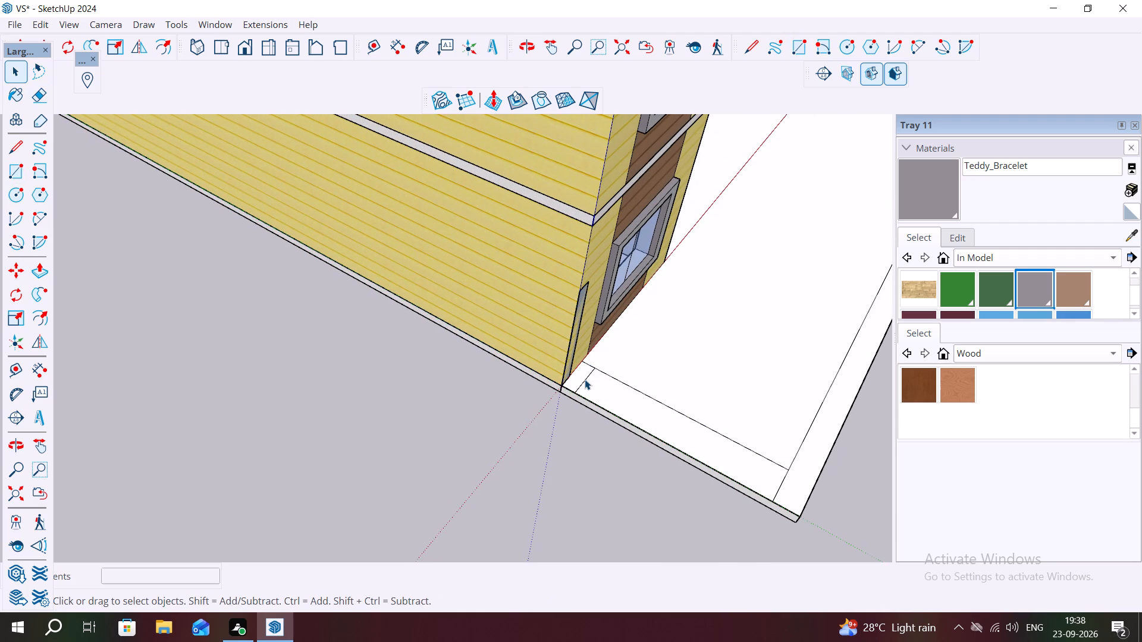
key("e")
left_click(585, 379)
key("space")
Erase the edge dividing the side strip from the front strip, merging them into one L-shaped face.
key("r")
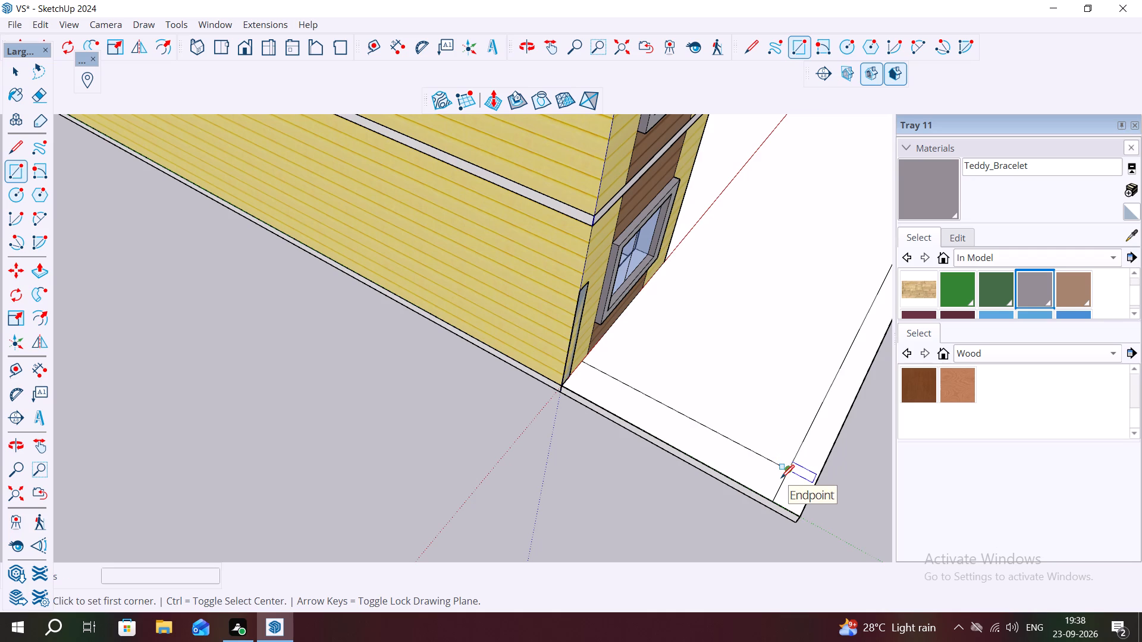
key("Escape")
key("e")
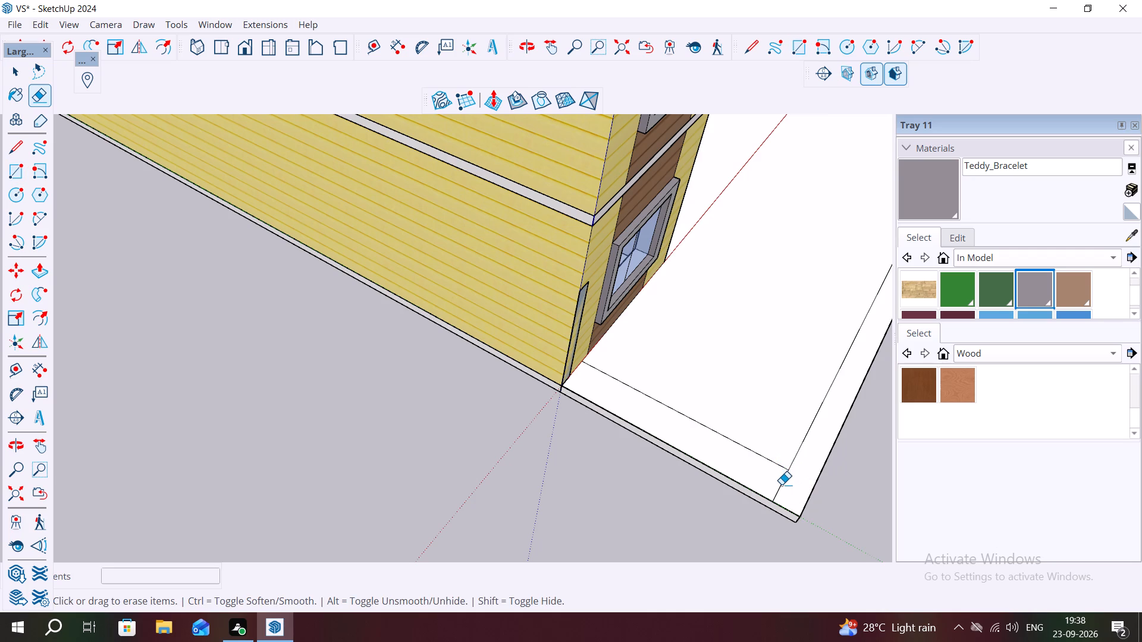
left_click(782, 484)
scroll(686, 469, "down", 6)
scroll(725, 401, "down", 3)
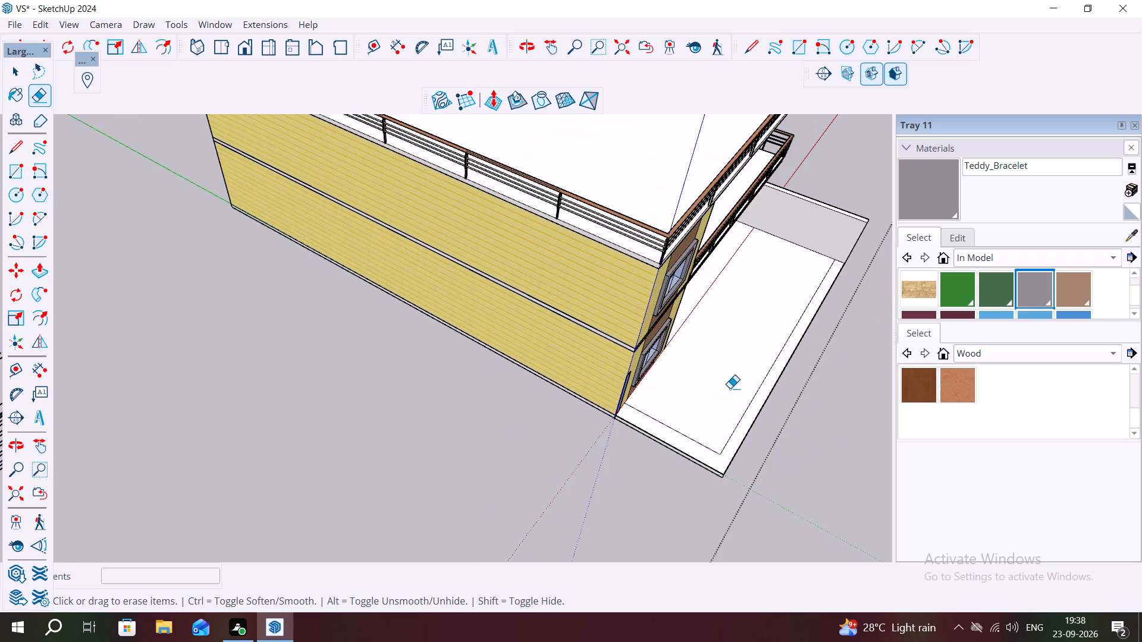
key("Escape")
Extrude the L-shaped outline face on the porch slab upward by 7'.
key("space")
double_click(723, 461)
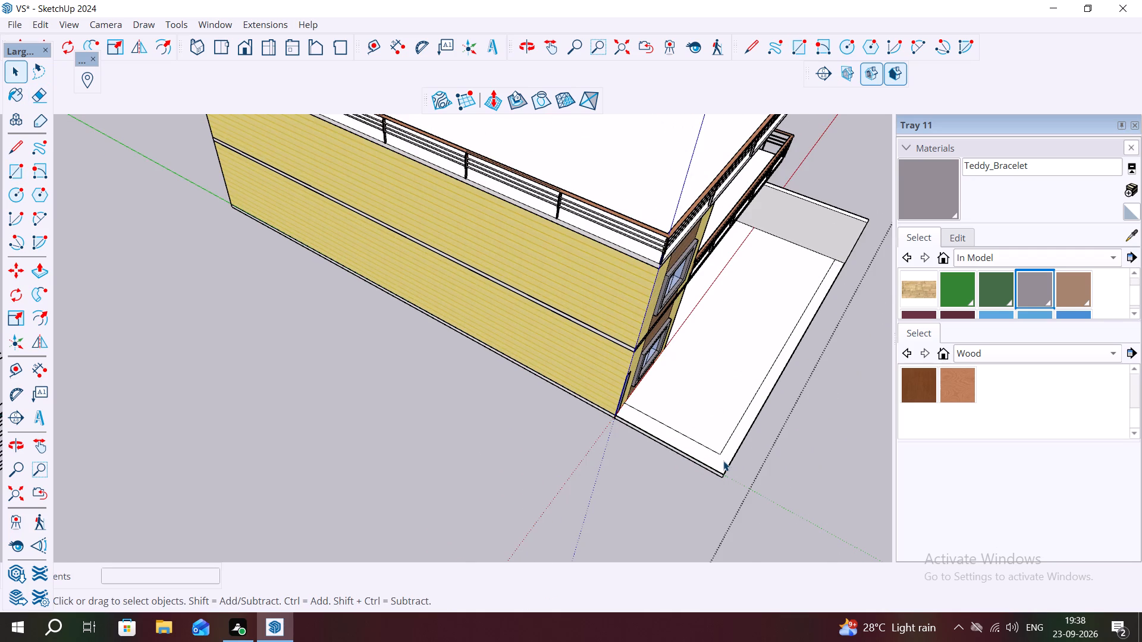
left_click(723, 461)
triple_click(723, 461)
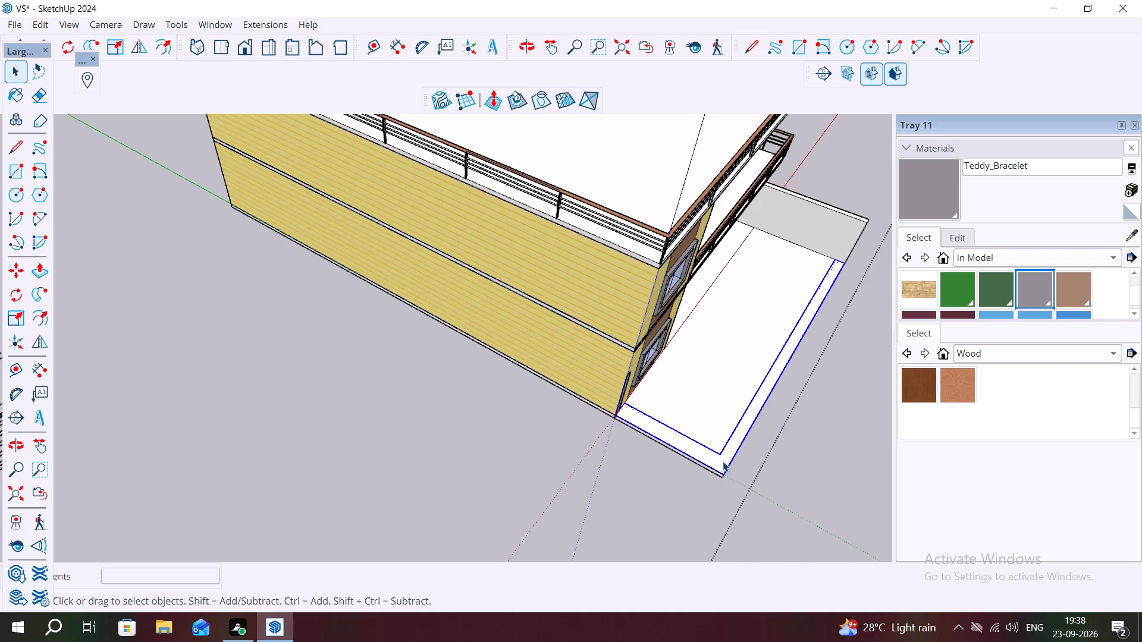
double_click(713, 458)
key("p")
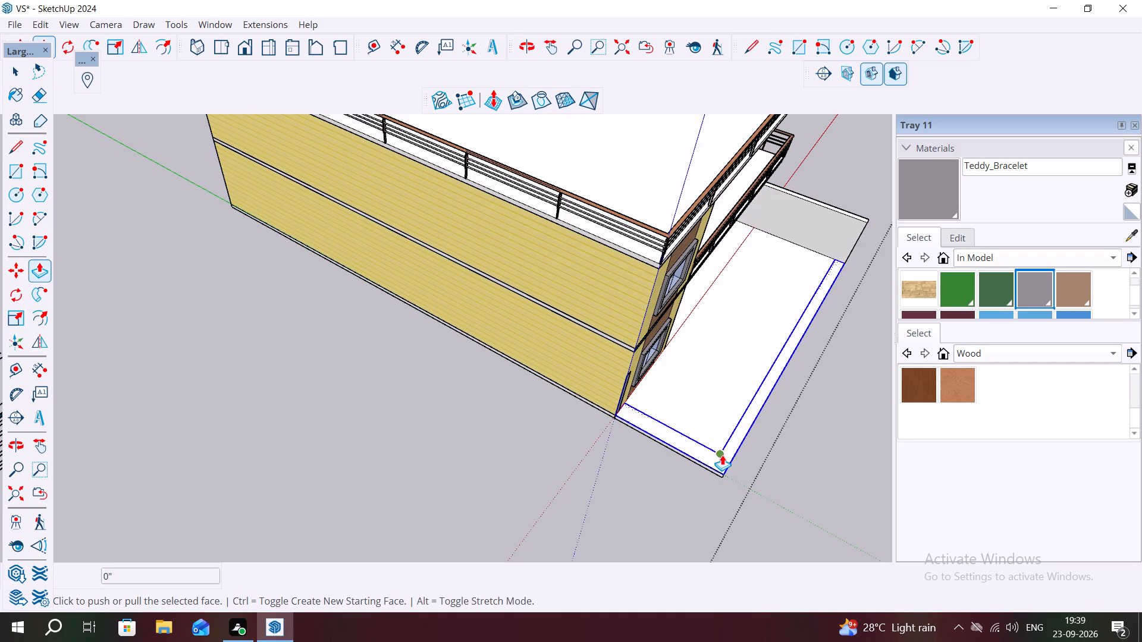
left_click(722, 455)
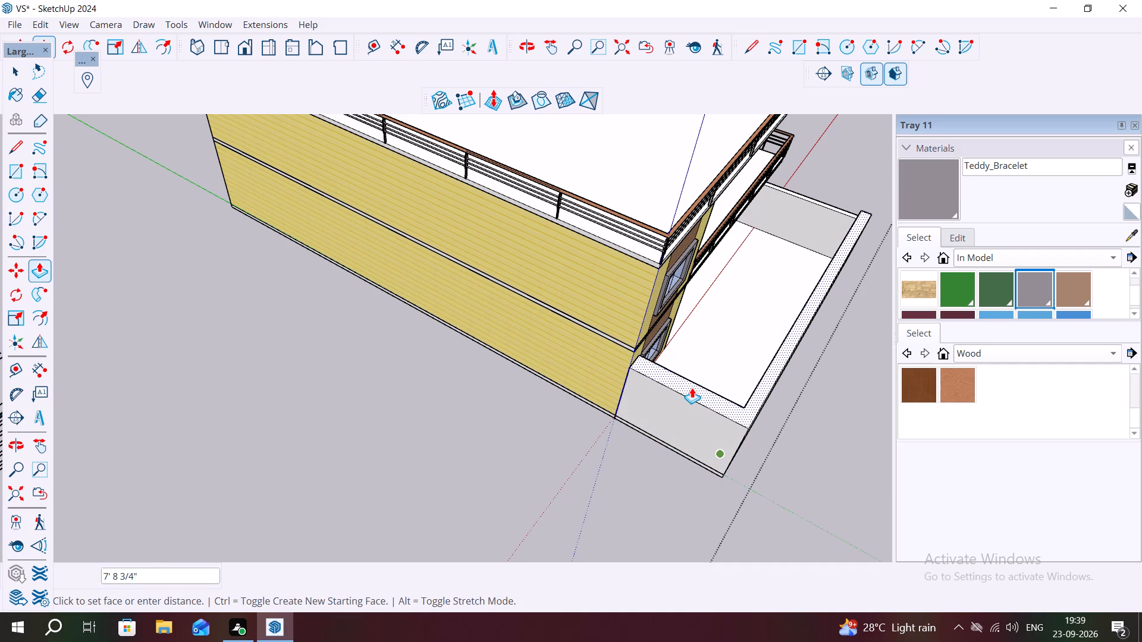
type("7'")
key("Return")
Push the new L-shaped wall's top face down 6", level with the top of the existing side wall.
middle_click_drag(782, 356, 655, 323)
scroll(658, 282, "down", 7)
scroll(833, 301, "up", 8)
middle_click_drag(817, 310, 676, 355)
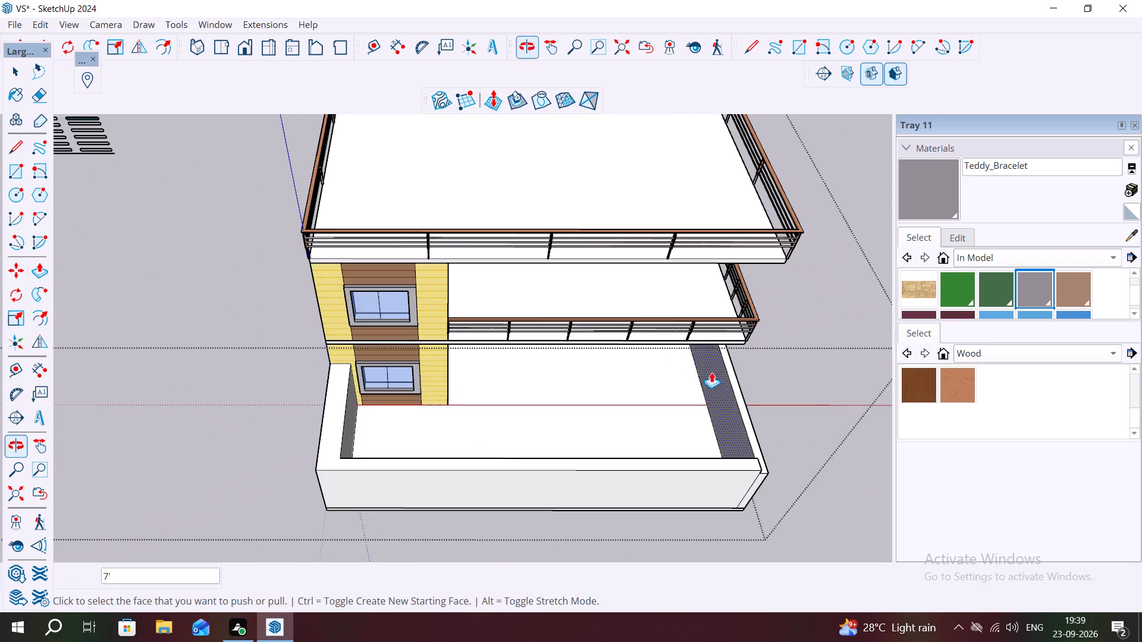
scroll(749, 404, "up", 4)
middle_click_drag(758, 467, 631, 337)
scroll(630, 446, "down", 2)
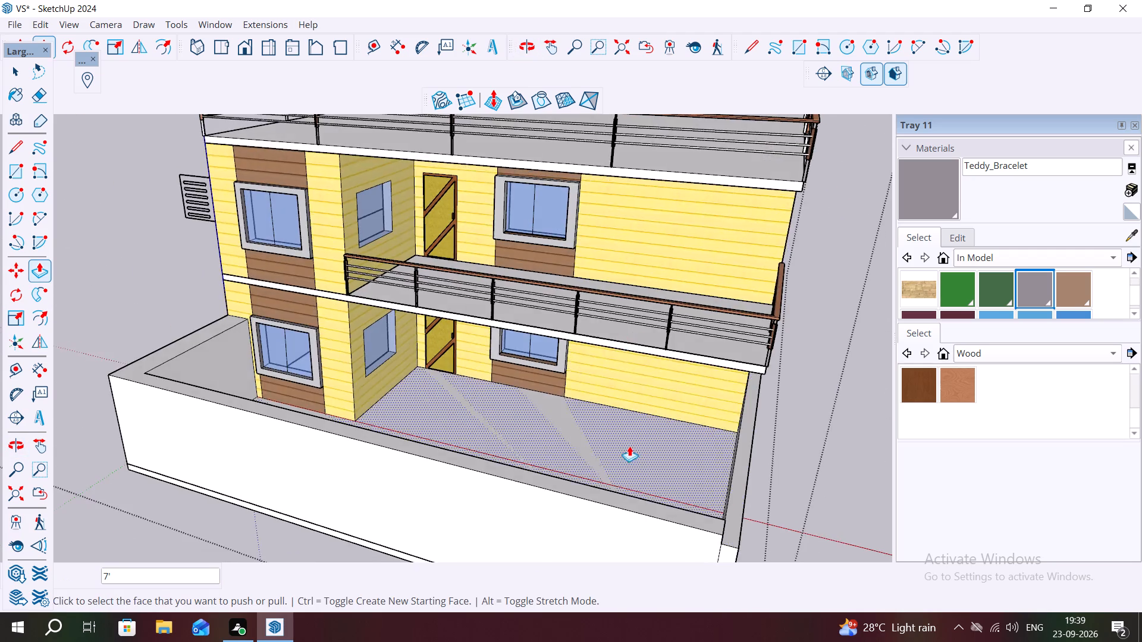
scroll(626, 432, "down", 1)
middle_click_drag(644, 438, 655, 323)
middle_click_drag(701, 287, 739, 380)
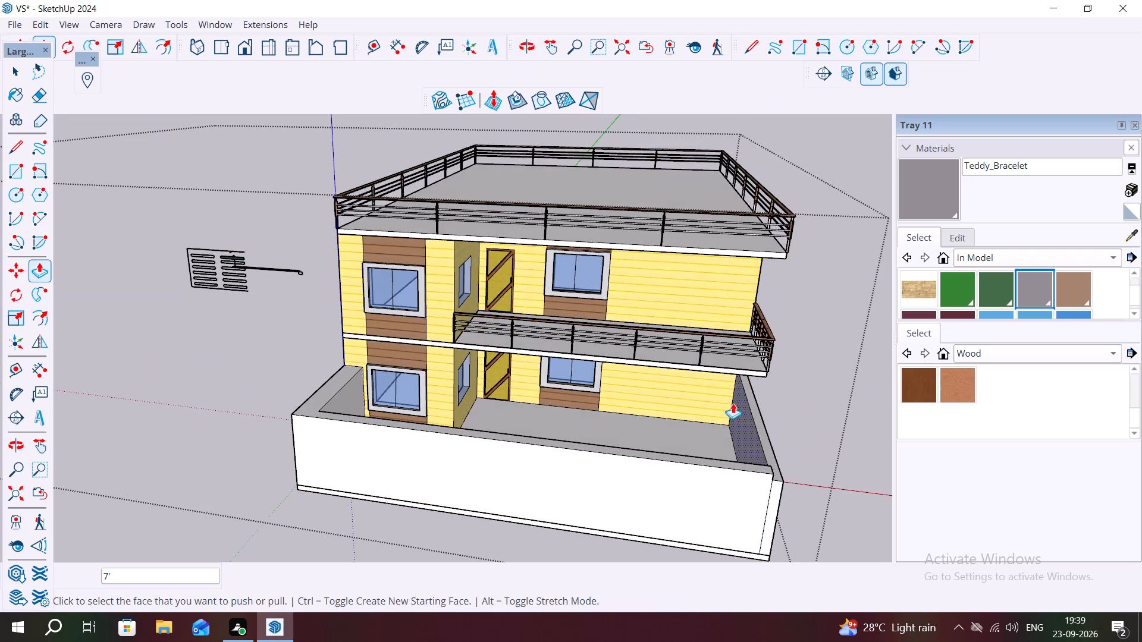
scroll(736, 420, "up", 5)
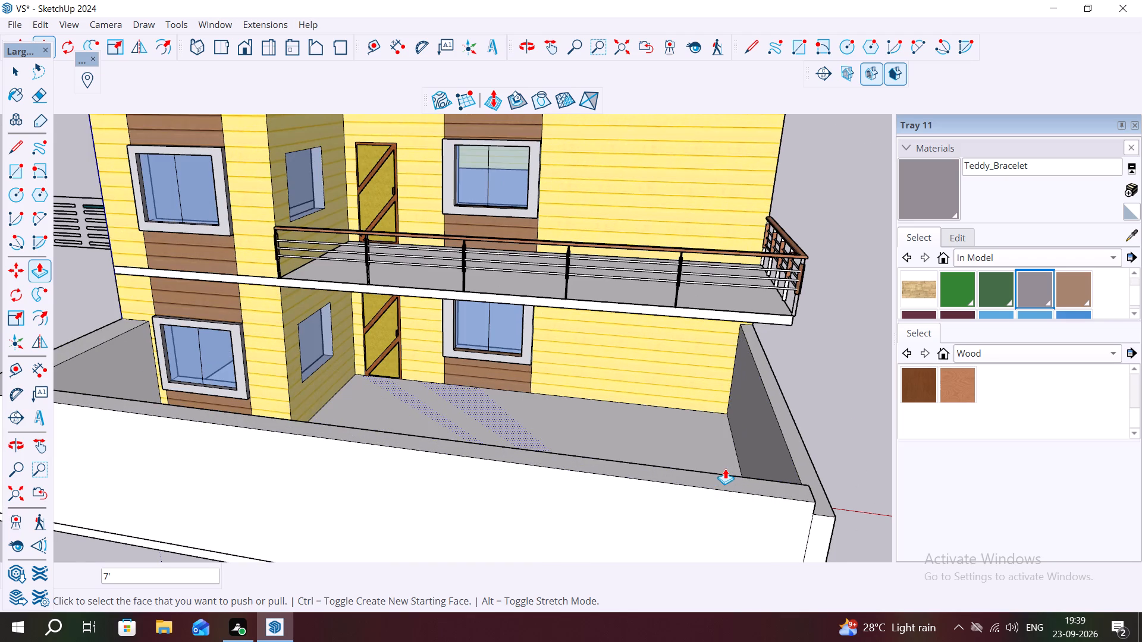
key("space")
left_click(730, 476)
middle_click_drag(742, 476, 759, 474)
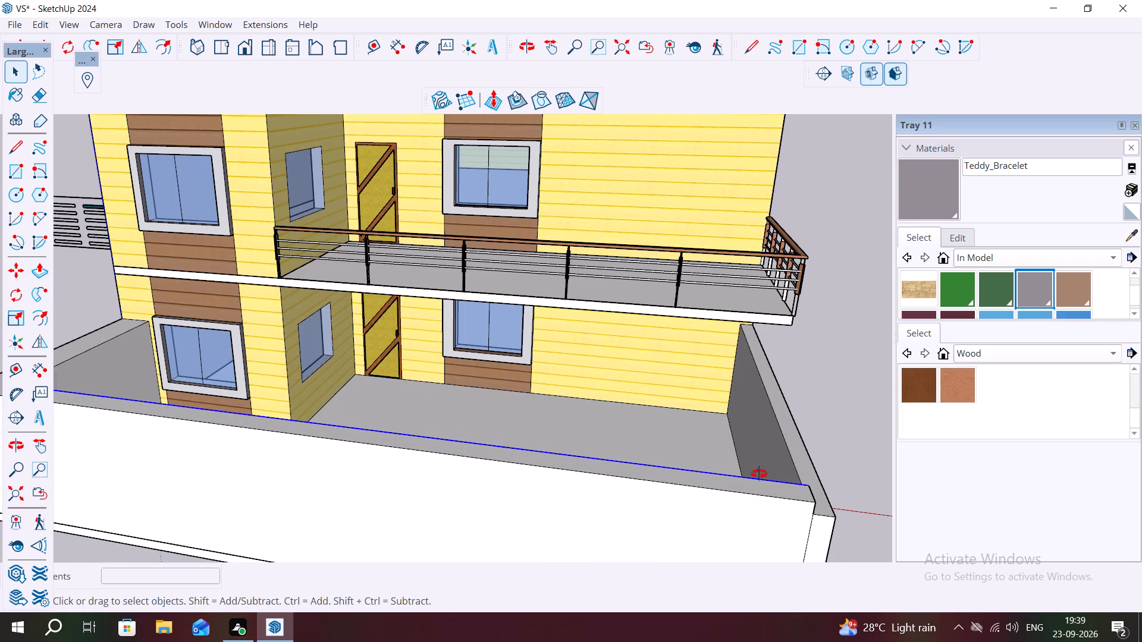
middle_click_drag(759, 474, 801, 468)
middle_click_drag(770, 449, 788, 569)
left_click(777, 509)
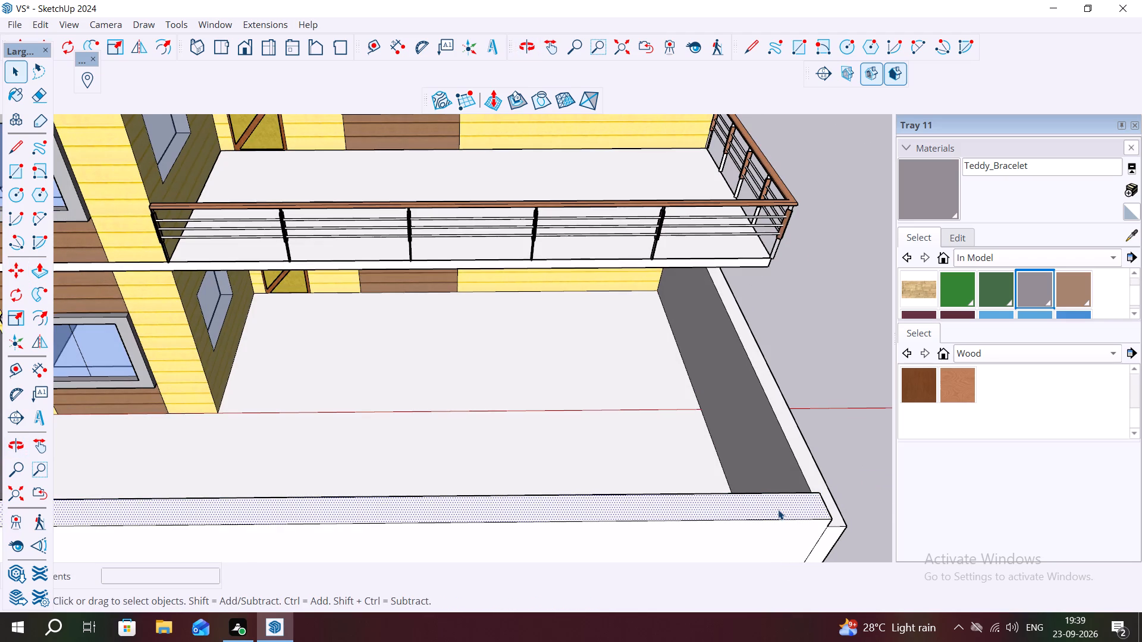
key("p")
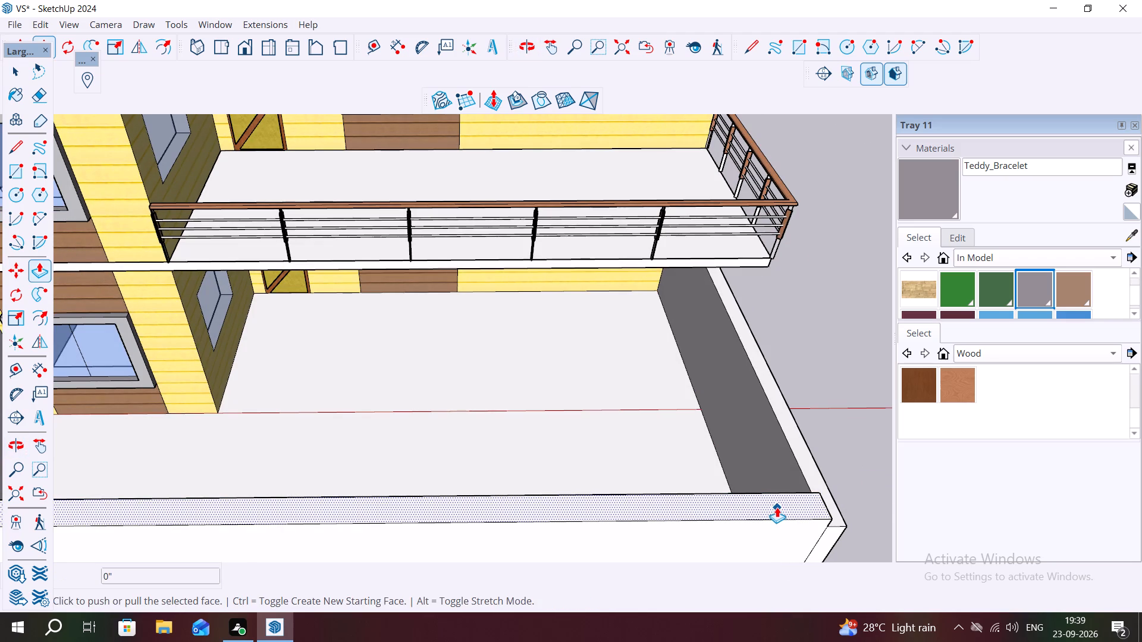
left_click(776, 507)
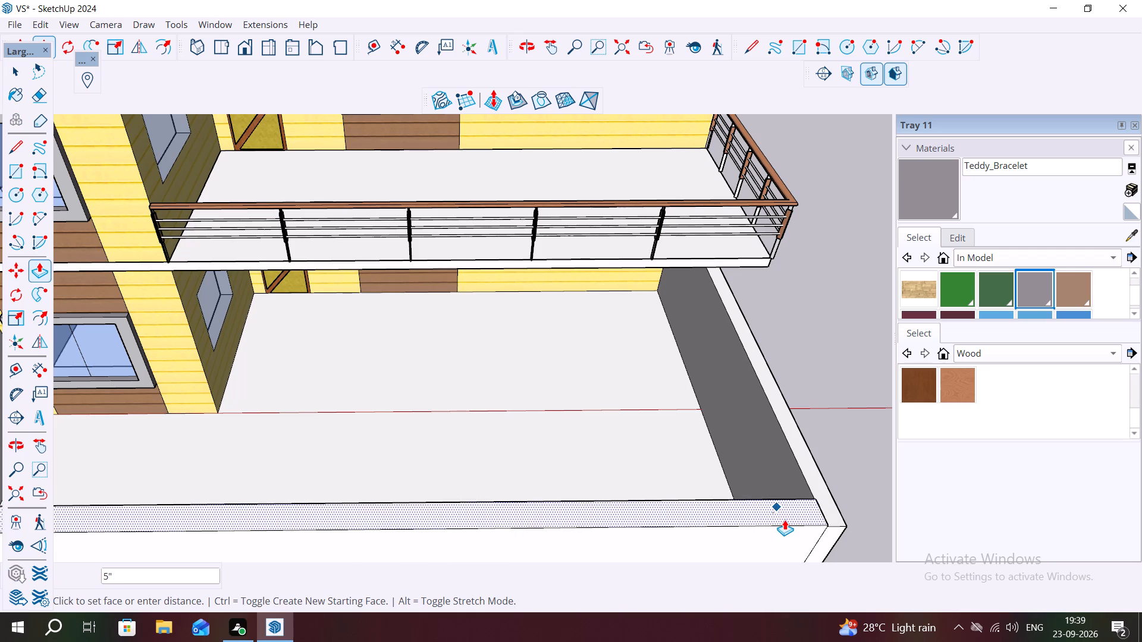
scroll(832, 516, "up", 6)
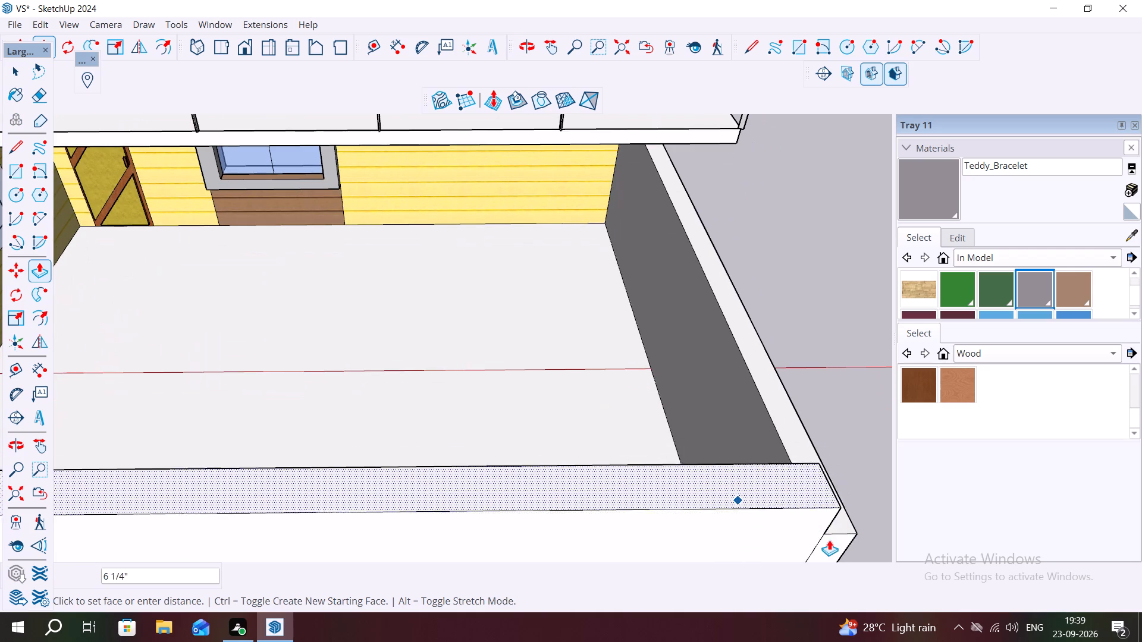
left_click(826, 540)
scroll(812, 502, "down", 8)
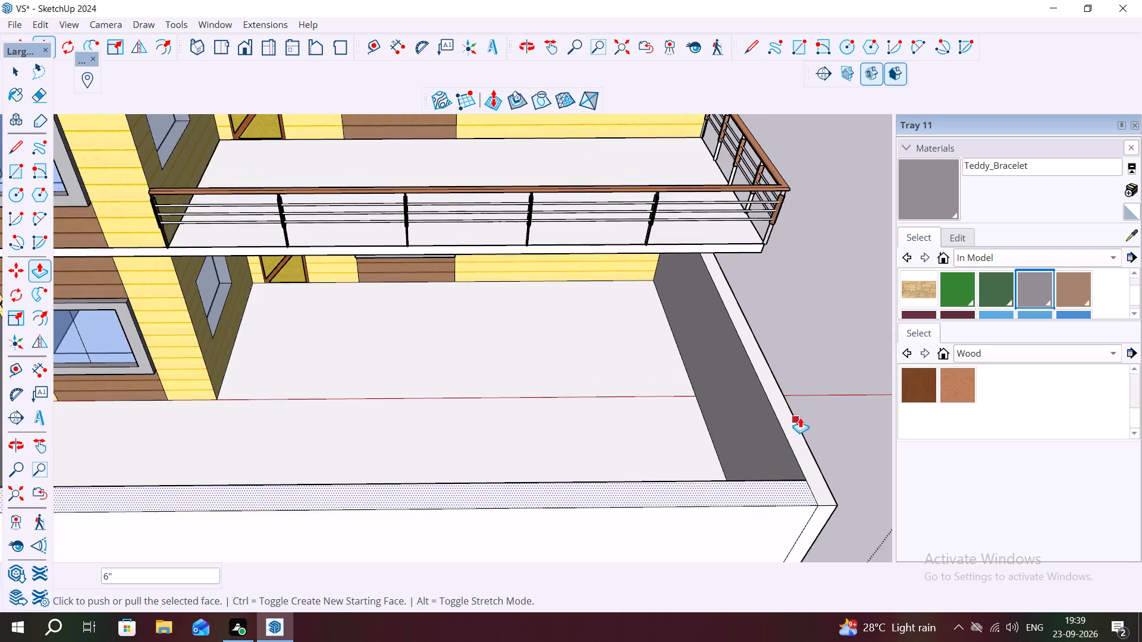
scroll(800, 417, "down", 5)
key("Escape")
Erase the vertical and top seam edges where the new front wall meets the existing side wall at the corner.
key("space")
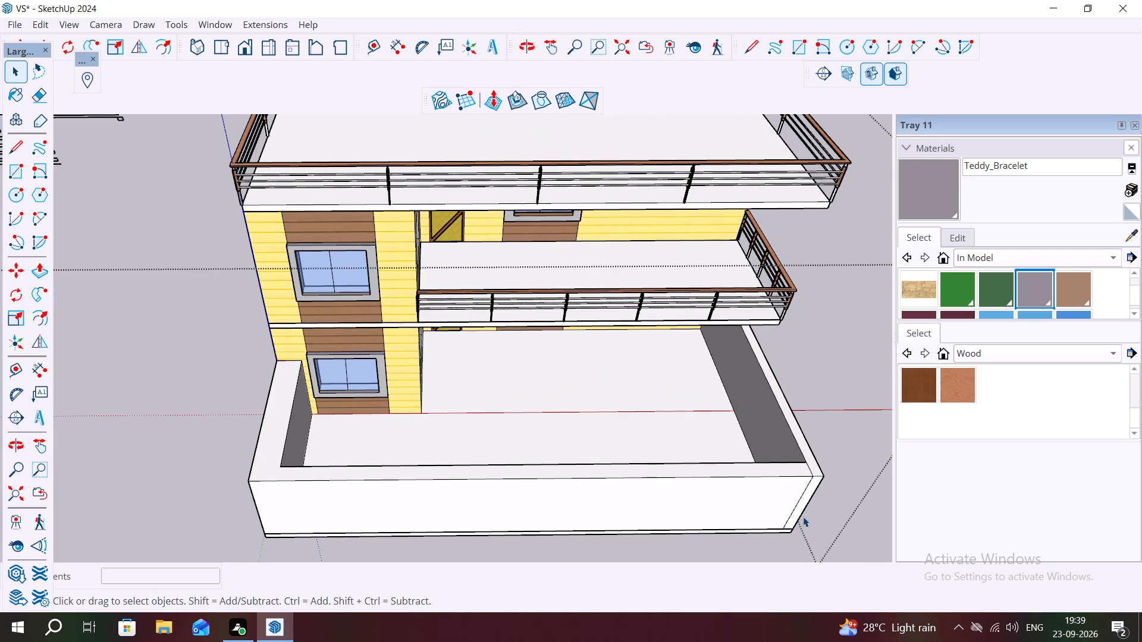
key("e")
scroll(797, 512, "up", 7)
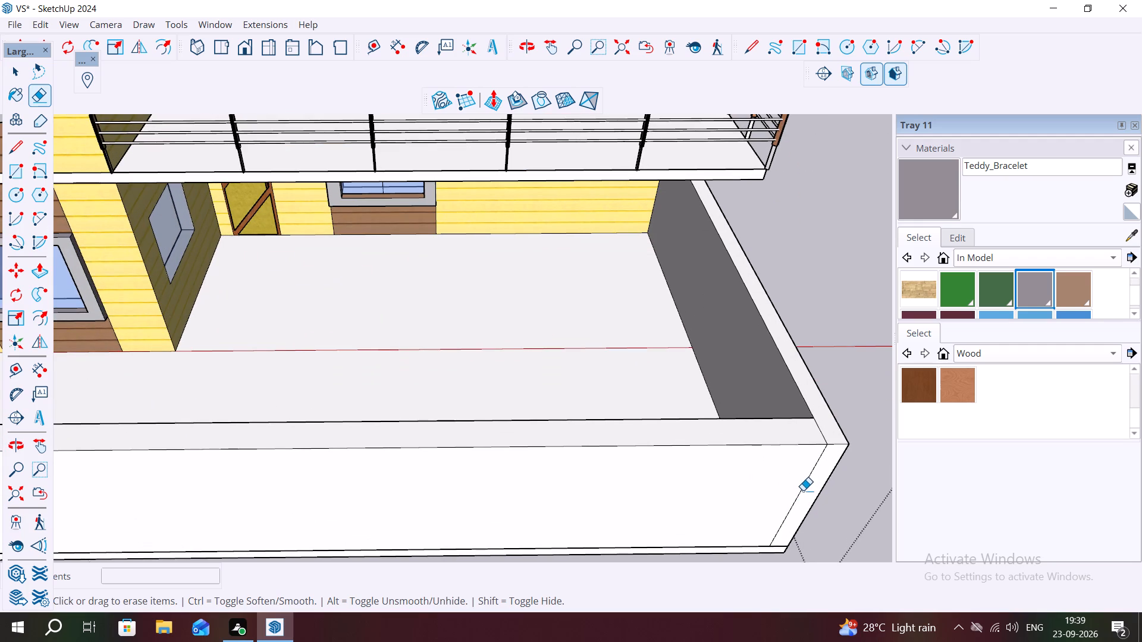
left_click(804, 486)
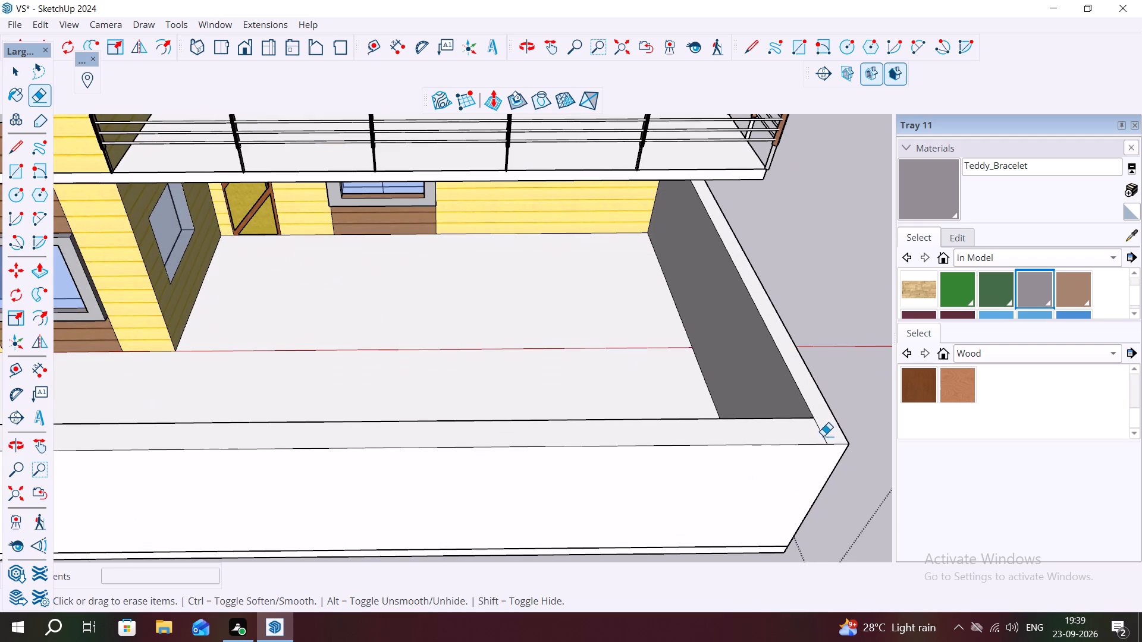
left_click(824, 437)
scroll(824, 484, "down", 7)
scroll(746, 493, "down", 3)
key("Escape")
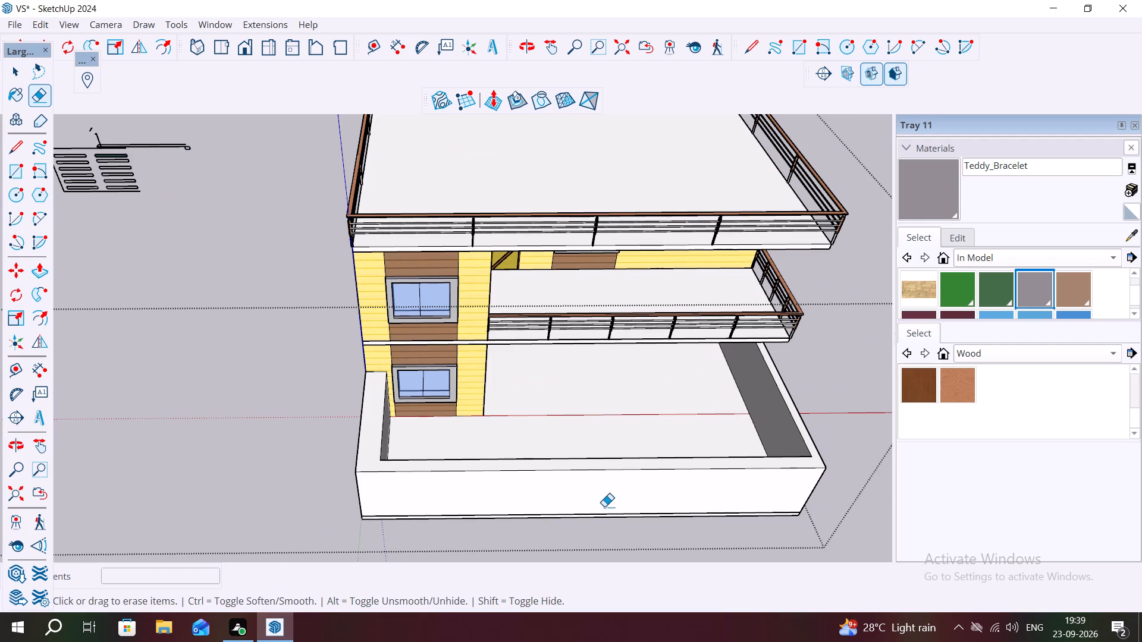
Examine the porch enclosure walls from the front and from the side of the house.
key("space")
scroll(509, 451, "down", 6)
middle_click_drag(546, 476, 546, 345)
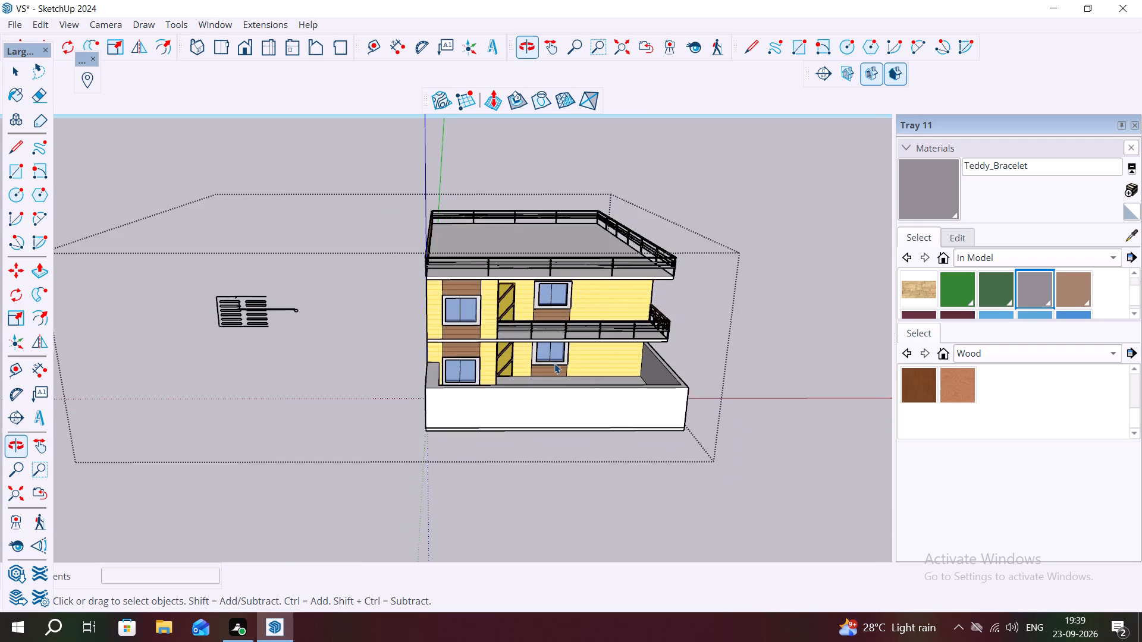
scroll(555, 418, "up", 9)
middle_click_drag(430, 429, 434, 373)
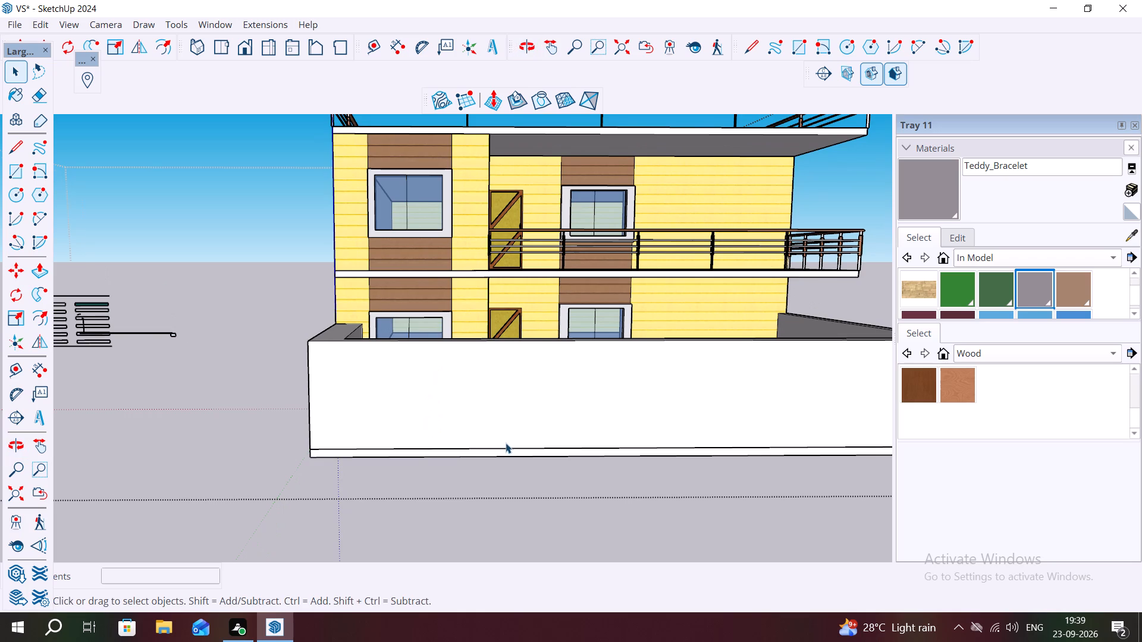
scroll(506, 443, "down", 1)
scroll(421, 407, "down", 3)
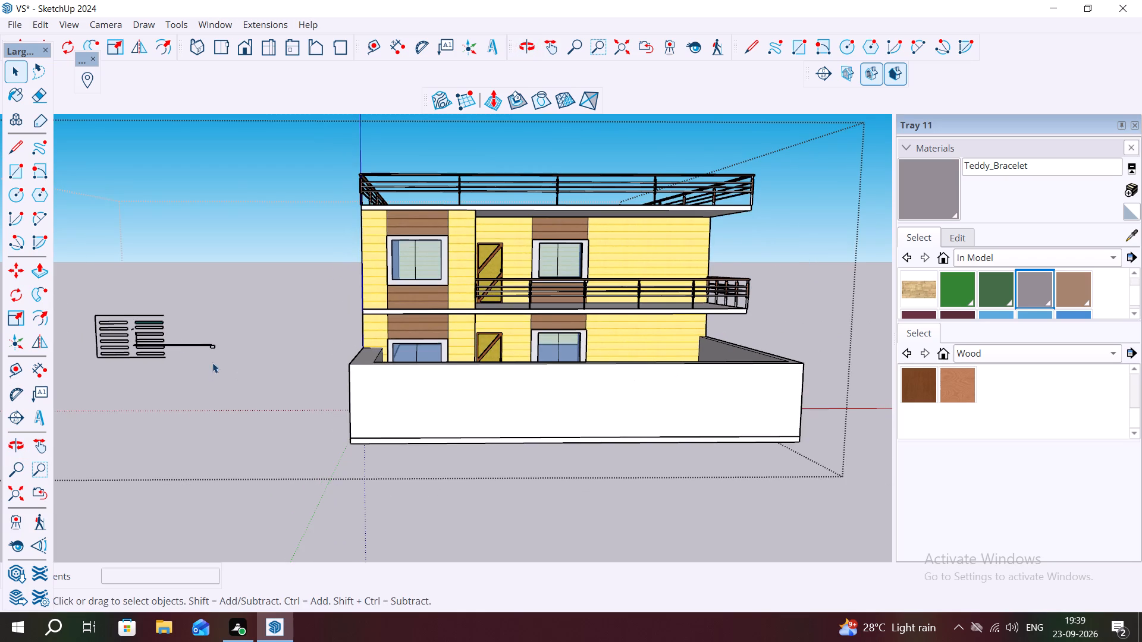
middle_click_drag(143, 295, 212, 294)
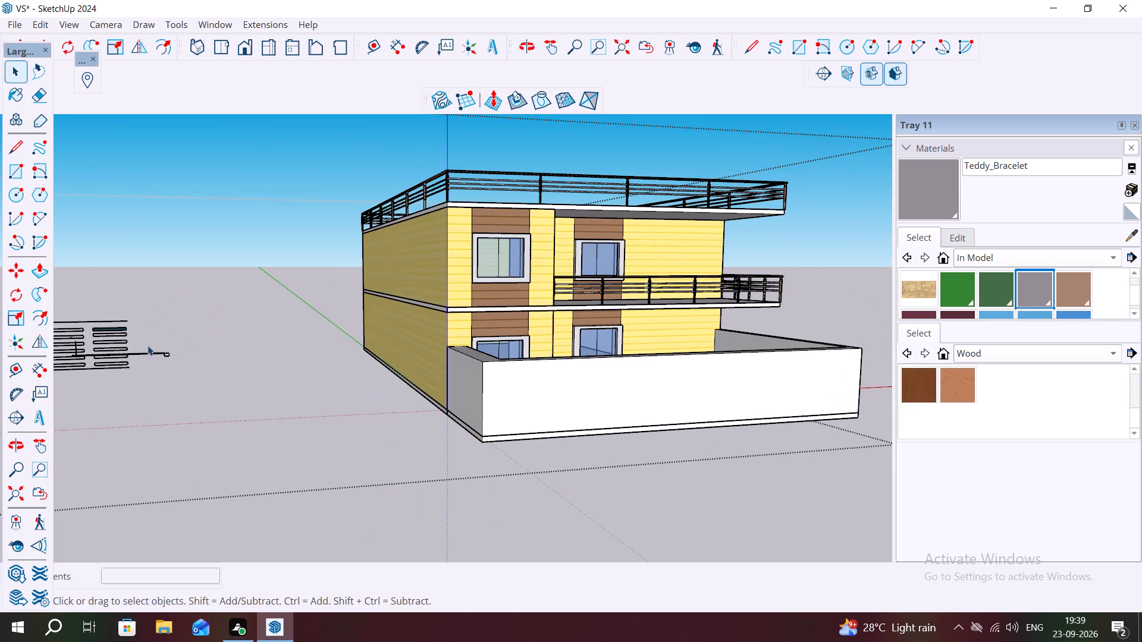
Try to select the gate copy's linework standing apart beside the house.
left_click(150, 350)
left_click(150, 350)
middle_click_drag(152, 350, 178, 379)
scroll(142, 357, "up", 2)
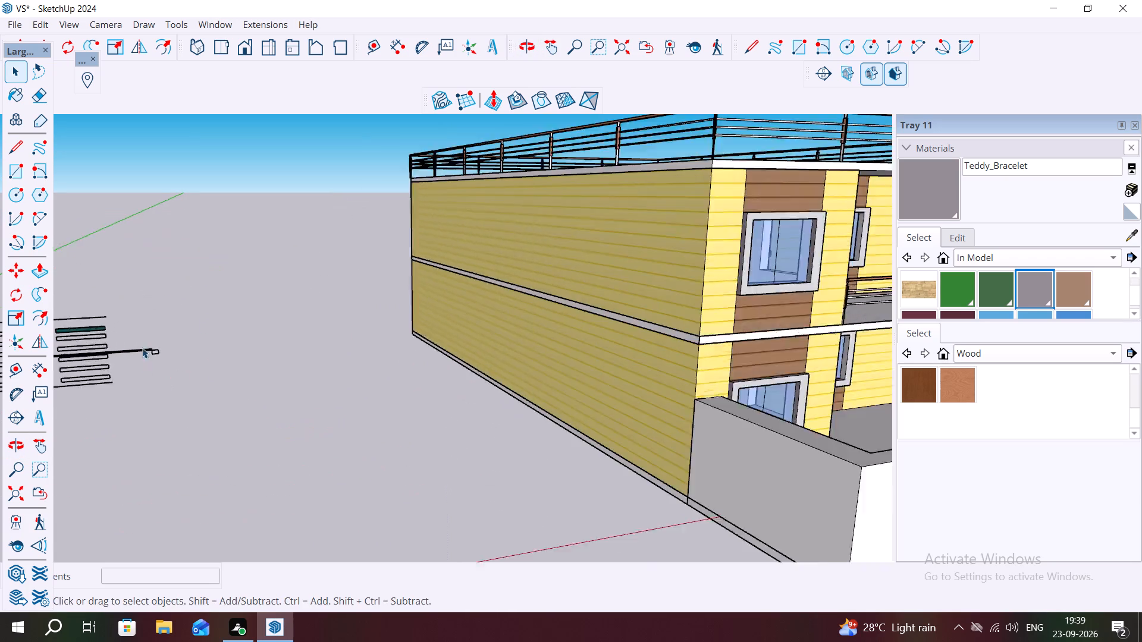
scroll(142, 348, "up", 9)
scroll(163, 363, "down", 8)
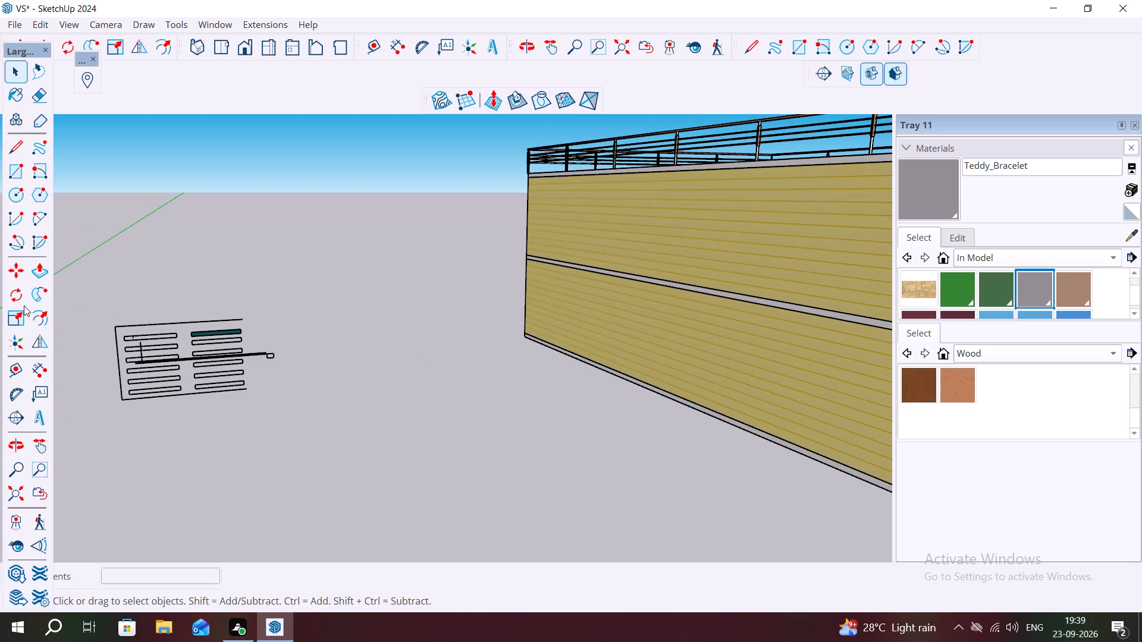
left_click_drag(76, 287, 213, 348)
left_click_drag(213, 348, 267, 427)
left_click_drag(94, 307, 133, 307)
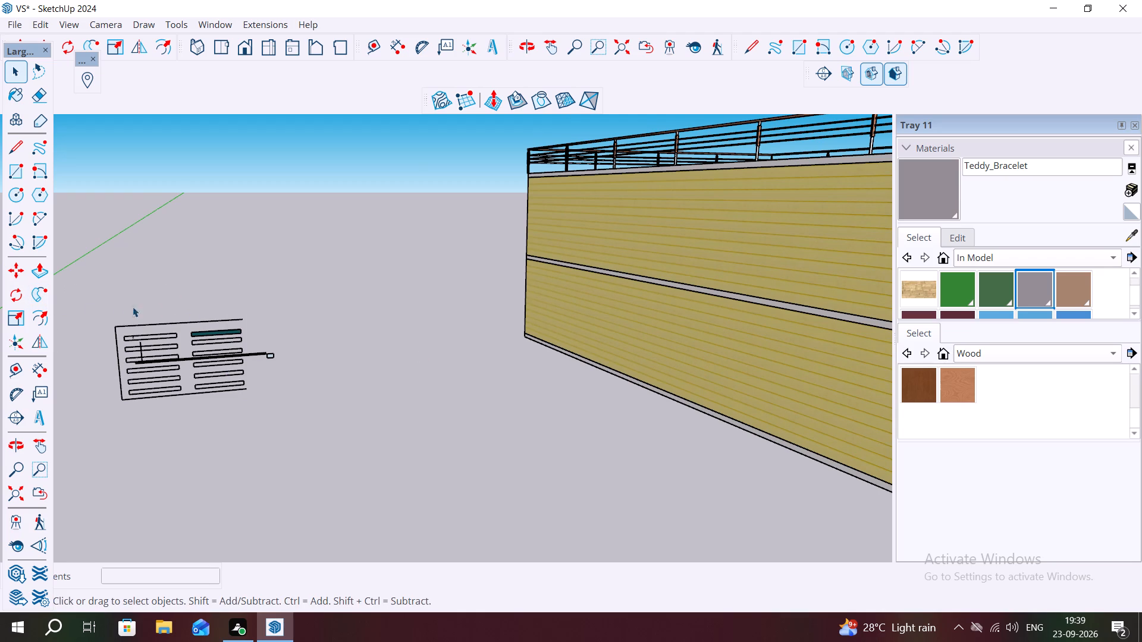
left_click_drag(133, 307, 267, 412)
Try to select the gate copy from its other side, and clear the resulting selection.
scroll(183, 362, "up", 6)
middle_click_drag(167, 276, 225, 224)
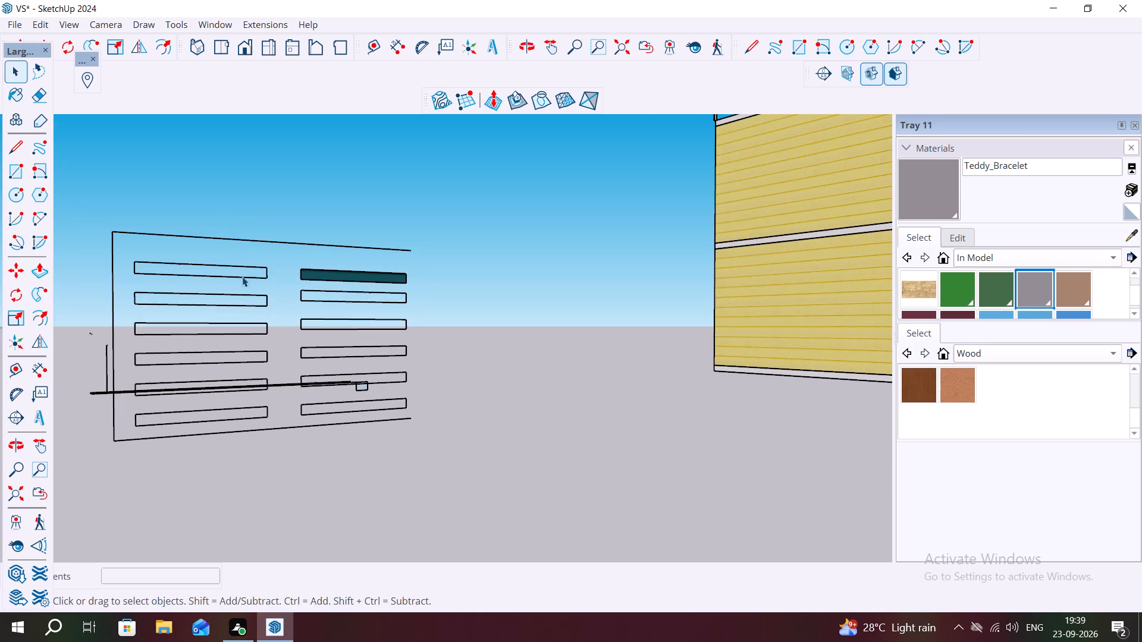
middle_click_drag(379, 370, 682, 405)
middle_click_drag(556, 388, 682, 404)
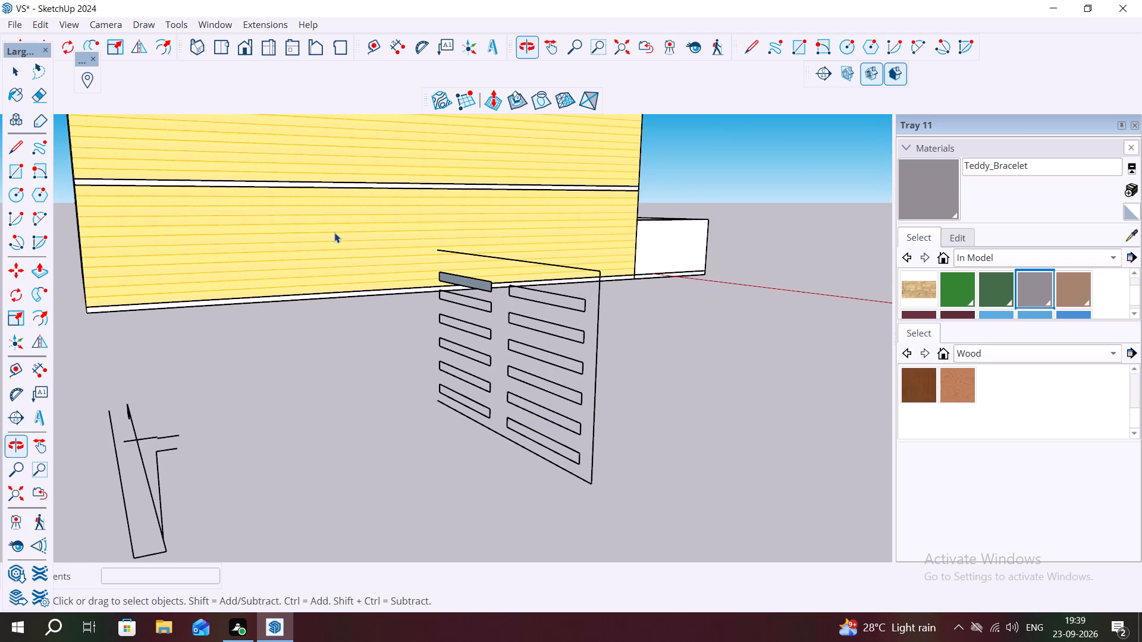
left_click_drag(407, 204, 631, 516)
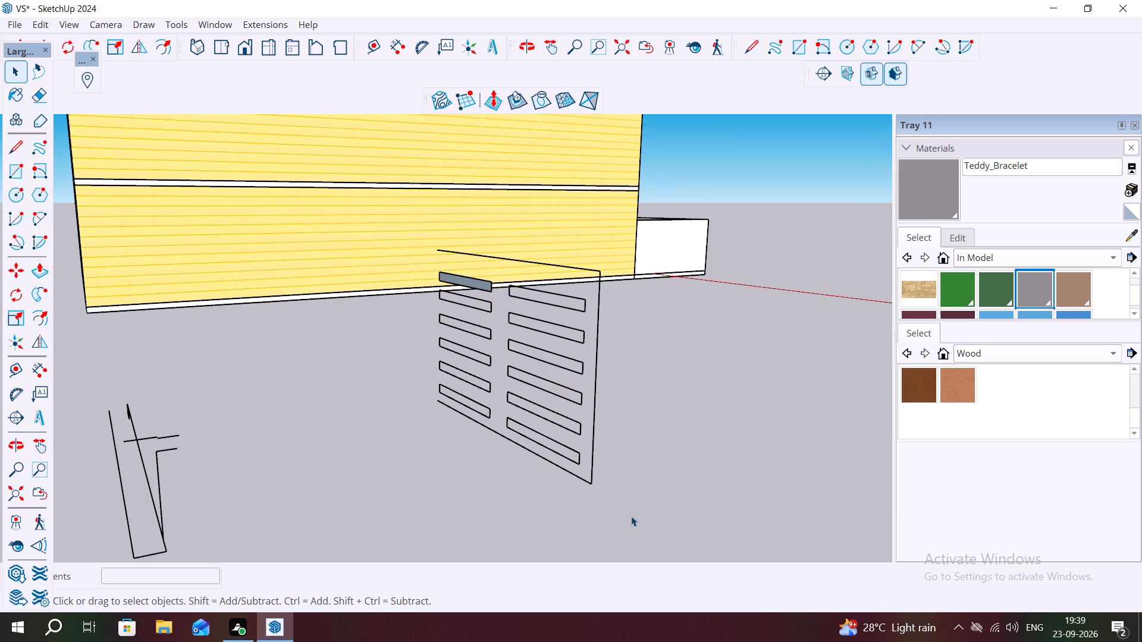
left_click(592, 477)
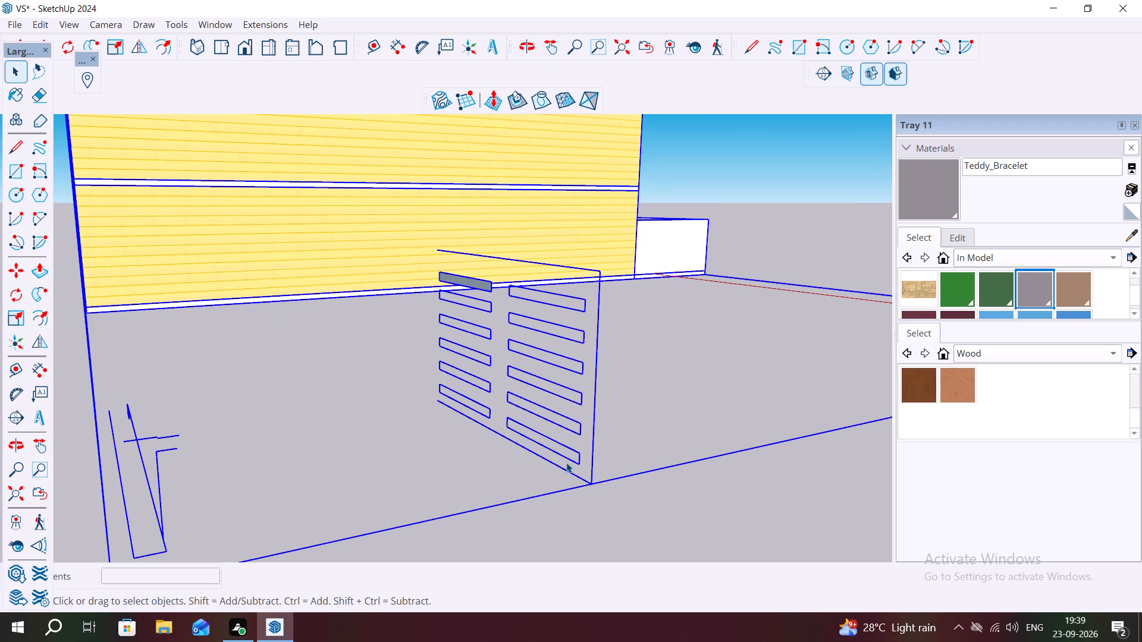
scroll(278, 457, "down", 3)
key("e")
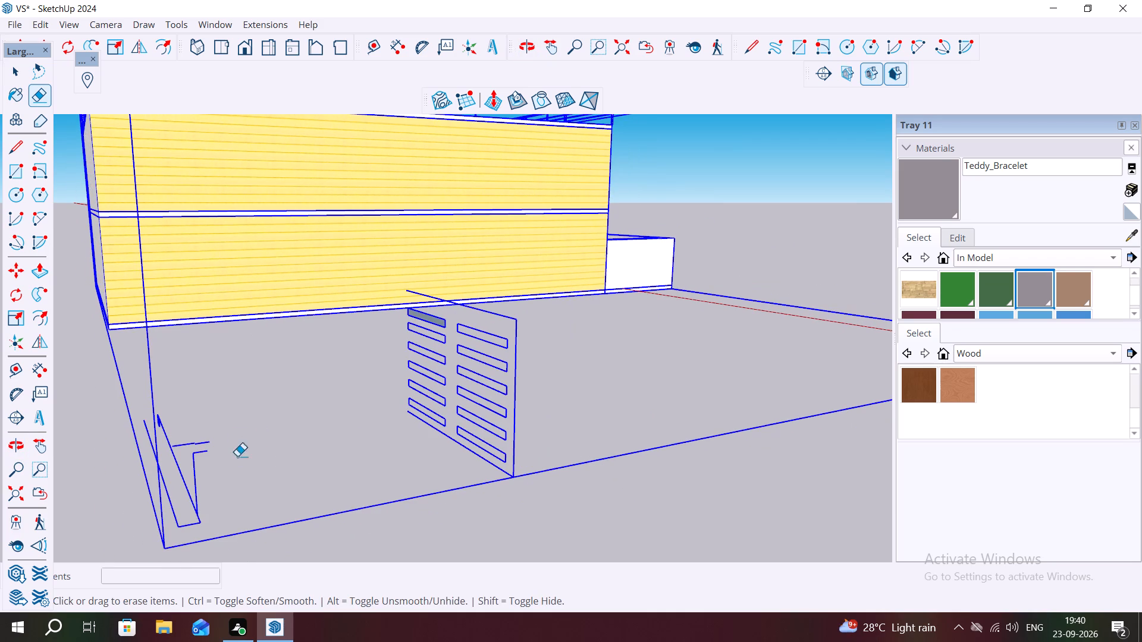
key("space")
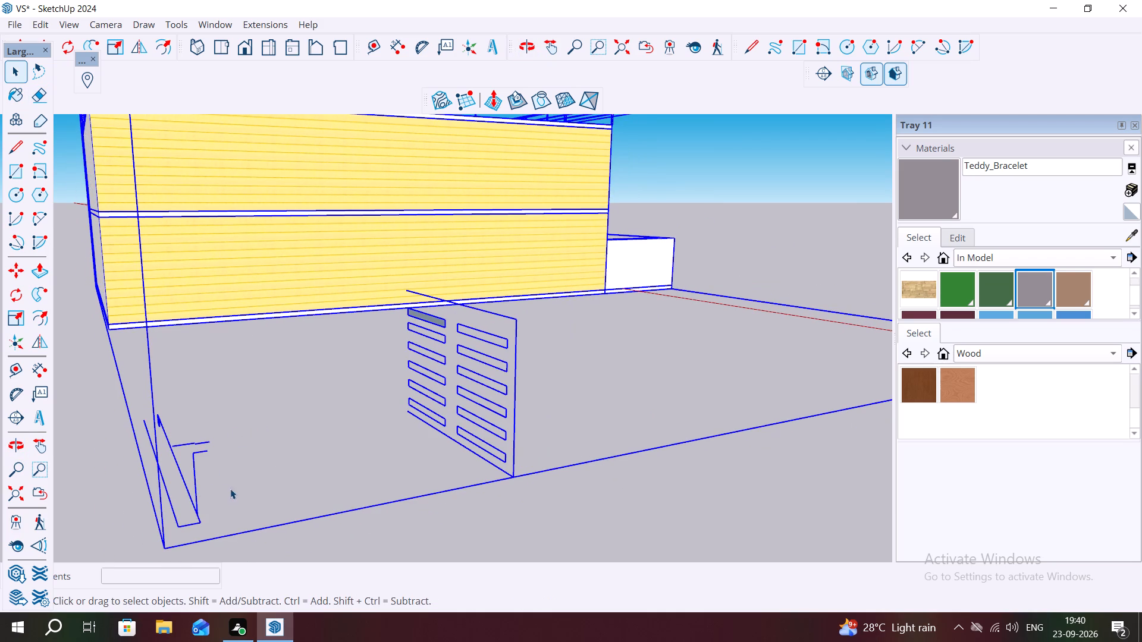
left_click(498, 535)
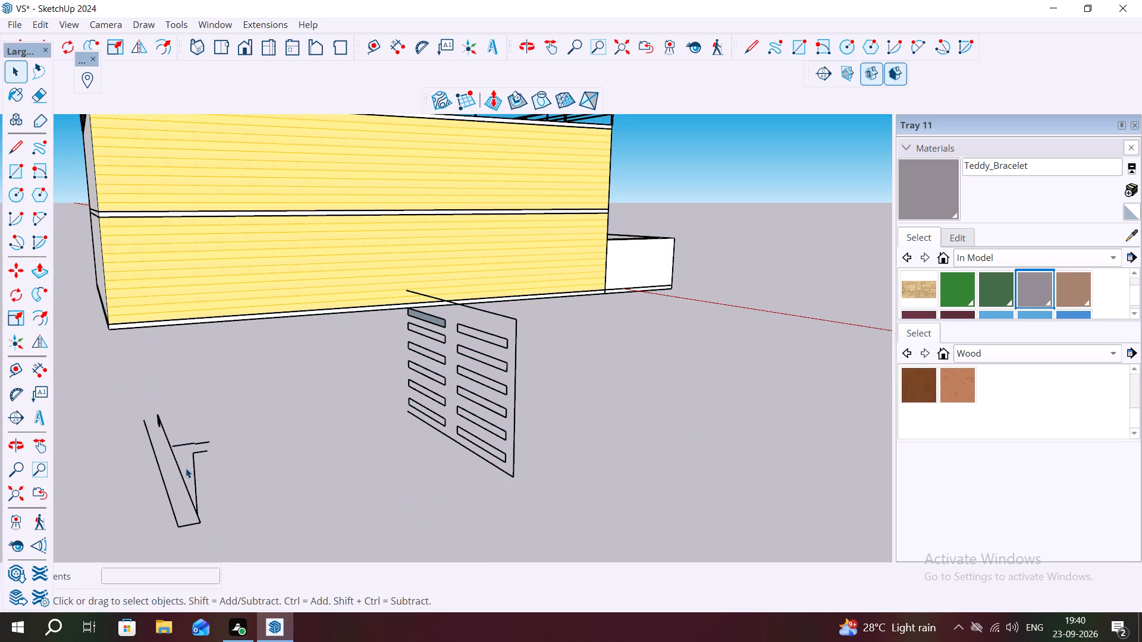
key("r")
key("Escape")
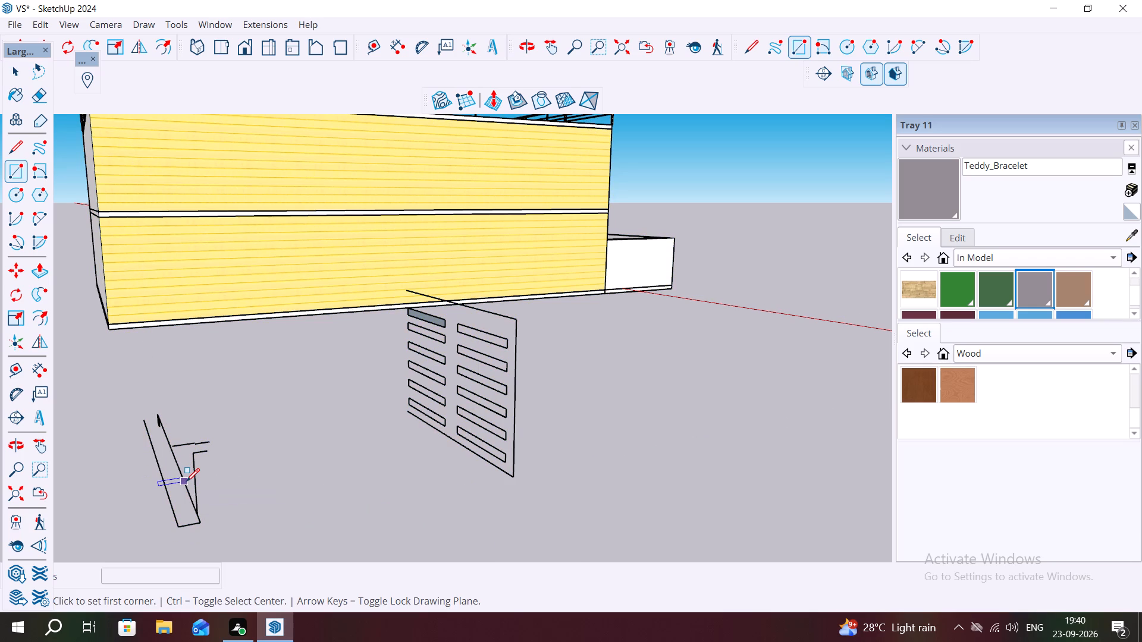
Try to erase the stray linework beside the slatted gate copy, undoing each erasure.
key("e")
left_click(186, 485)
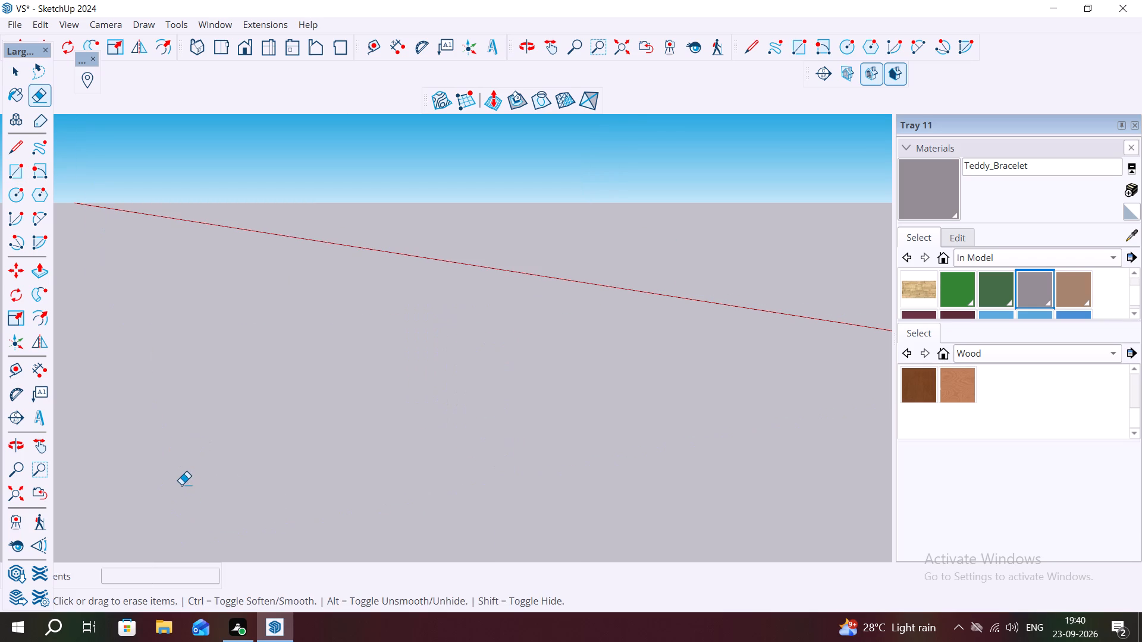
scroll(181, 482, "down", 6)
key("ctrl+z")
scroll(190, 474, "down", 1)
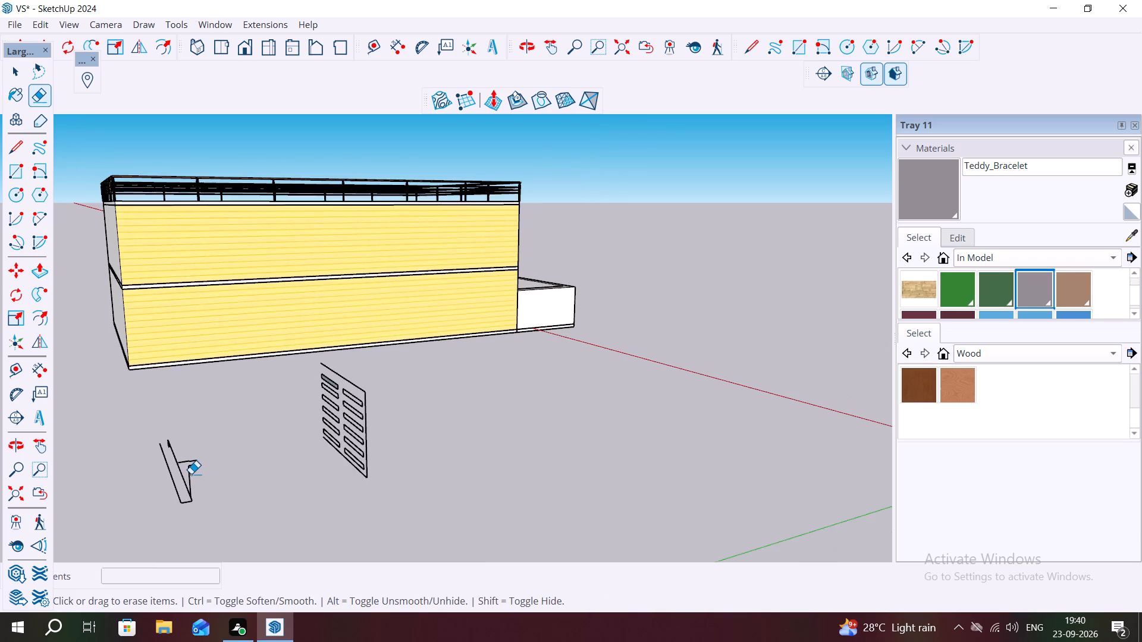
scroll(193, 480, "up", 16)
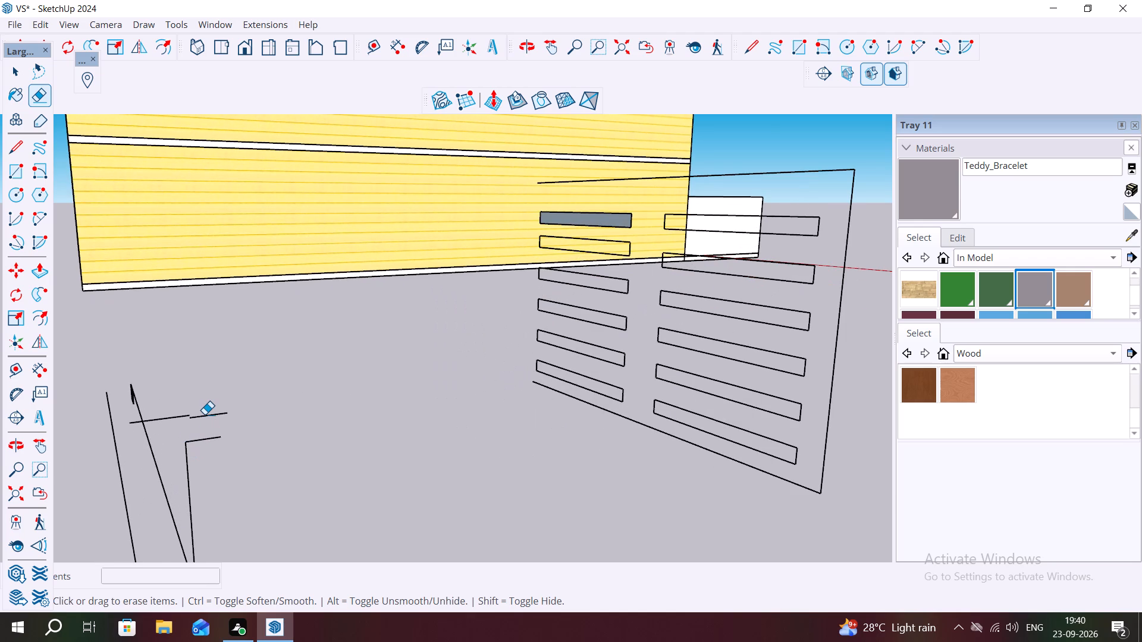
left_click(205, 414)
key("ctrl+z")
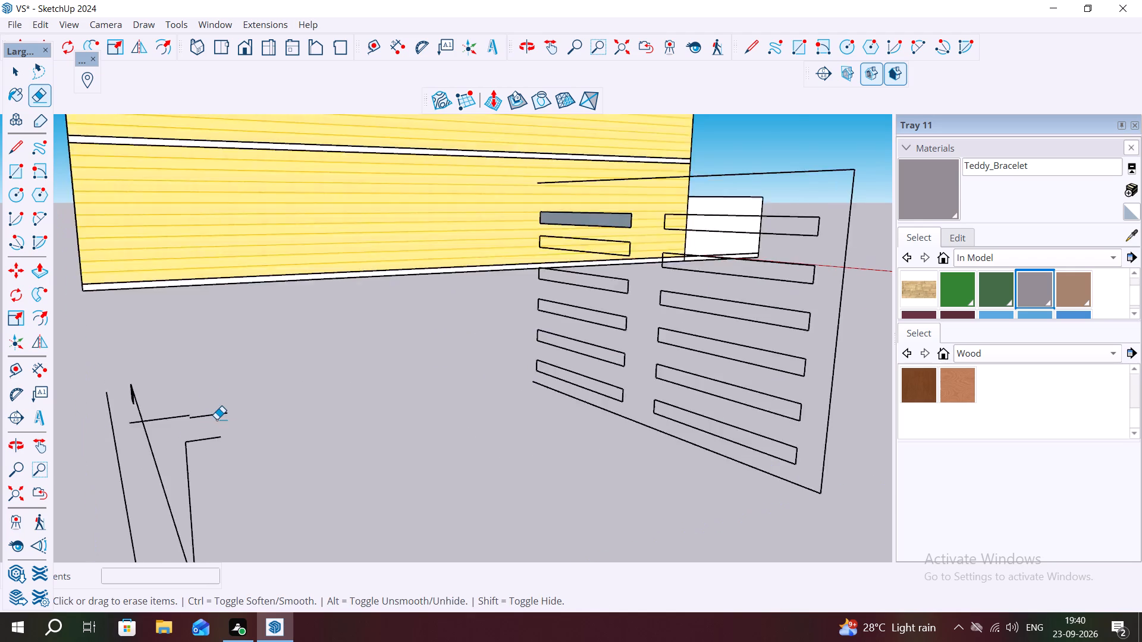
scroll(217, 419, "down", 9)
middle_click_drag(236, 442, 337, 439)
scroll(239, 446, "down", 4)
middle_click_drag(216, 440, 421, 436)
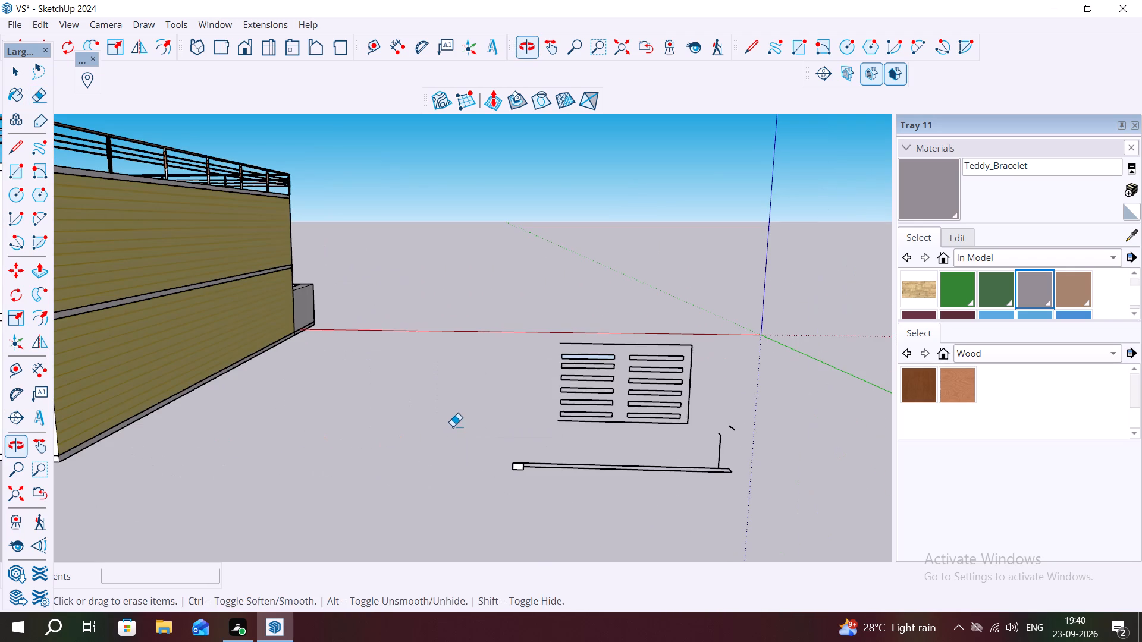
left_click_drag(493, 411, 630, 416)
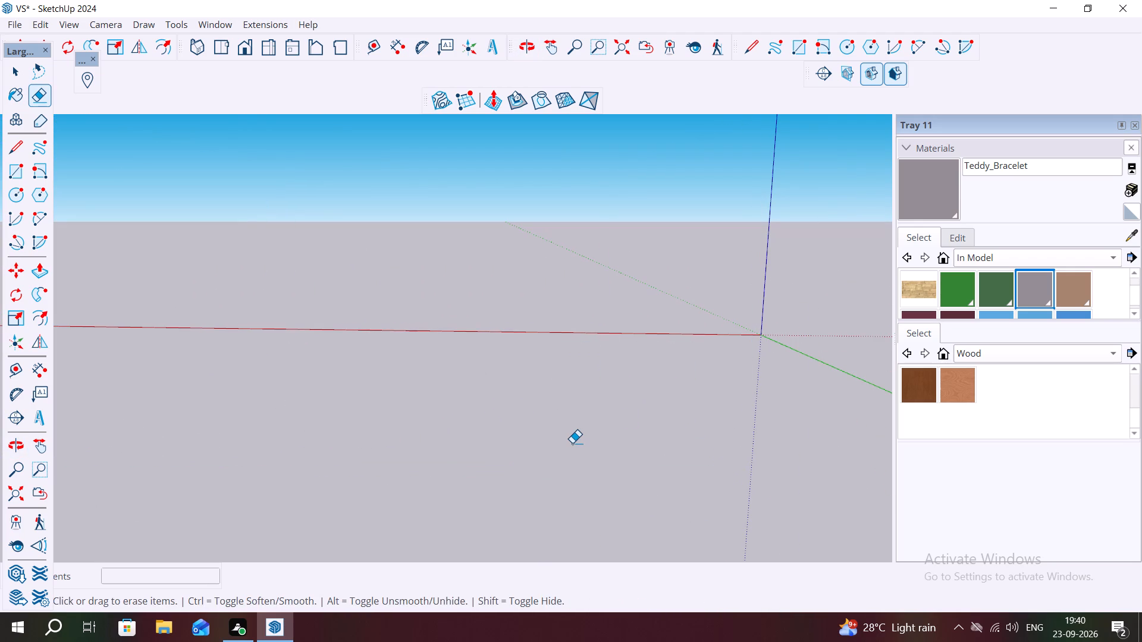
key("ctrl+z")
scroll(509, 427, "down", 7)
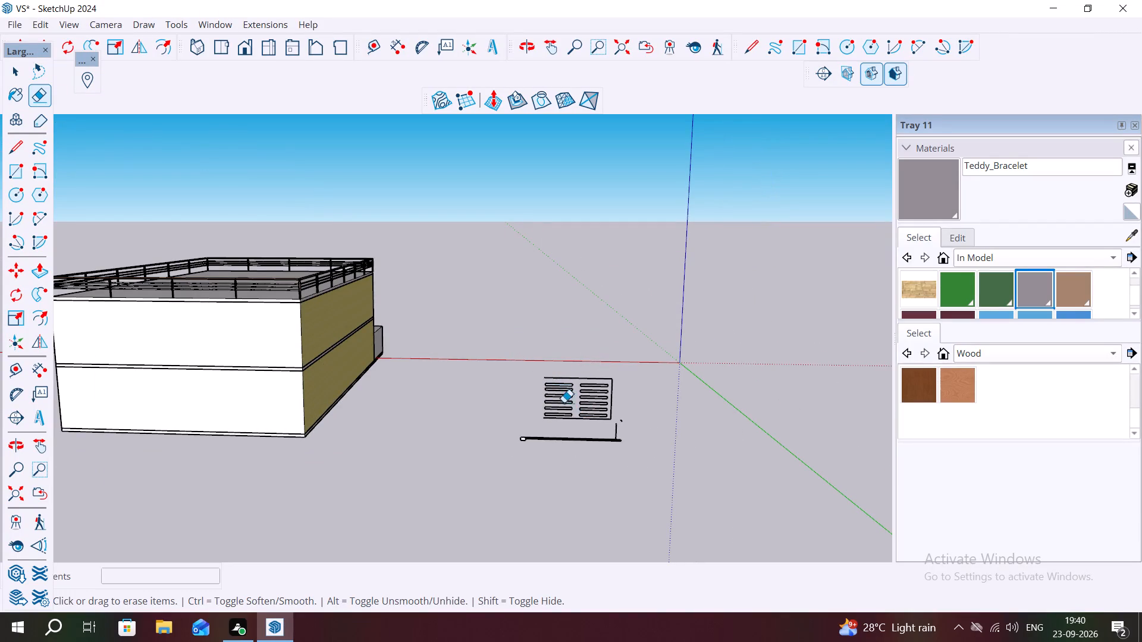
Open the group for editing and delete the two long stray edges and the small end face beside the slatted gate panel.
key("space")
double_click(570, 437)
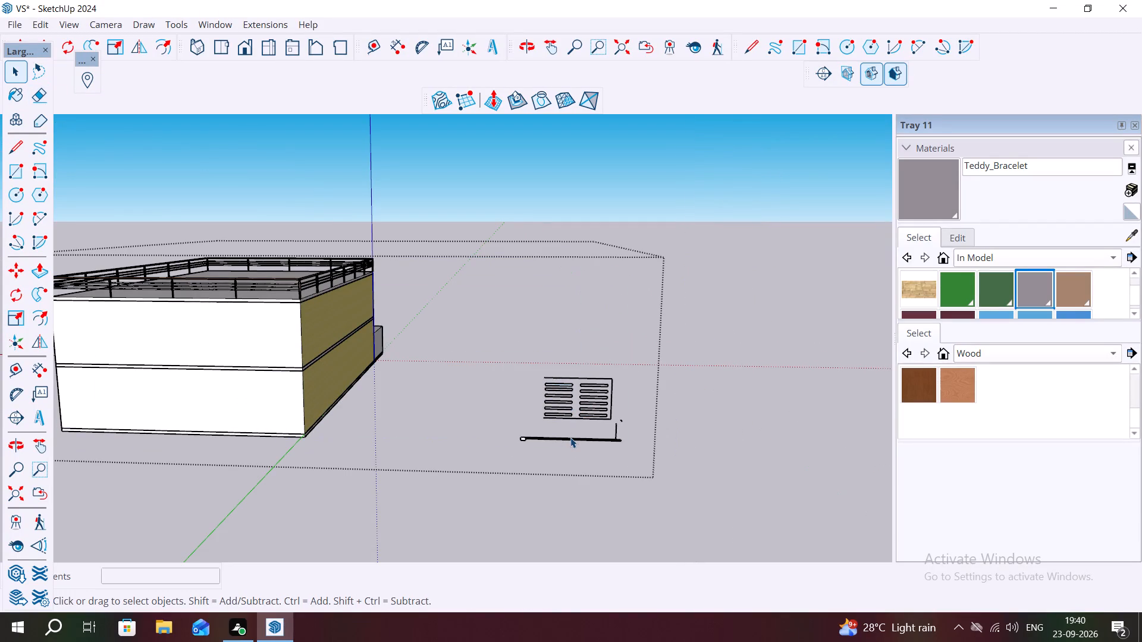
double_click(570, 438)
scroll(570, 436, "up", 12)
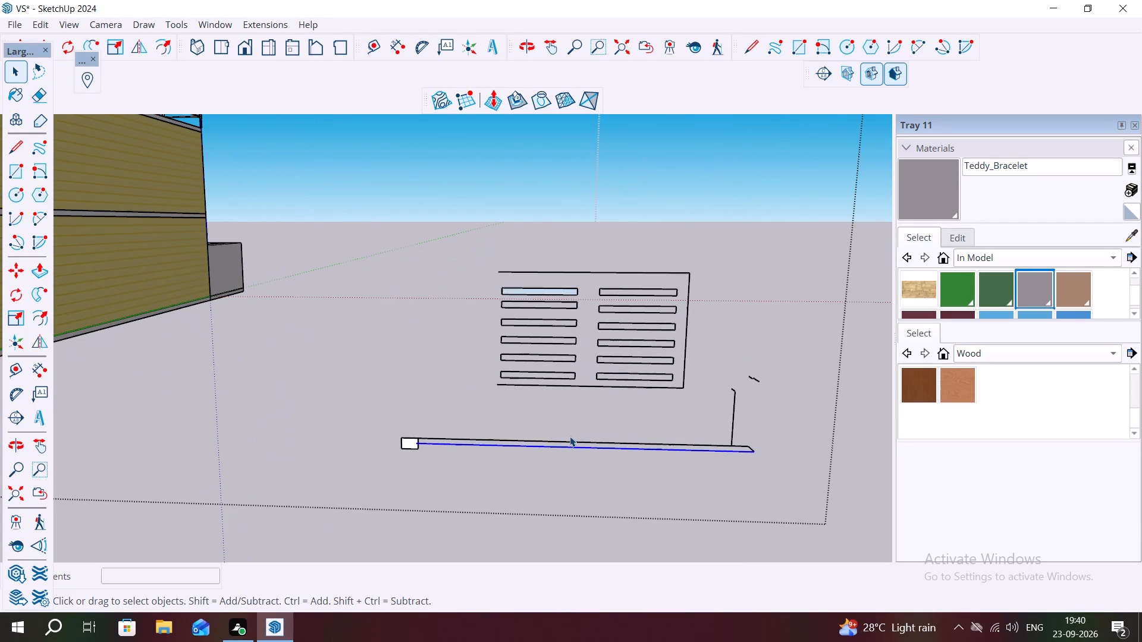
key("Delete")
scroll(567, 450, "up", 2)
left_click(575, 436)
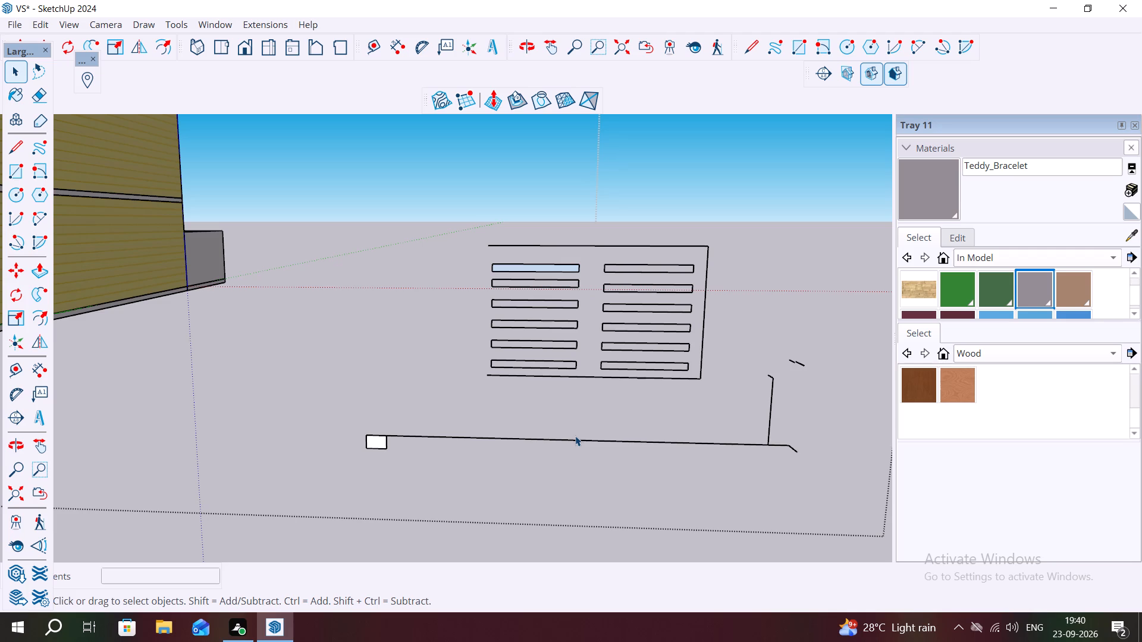
double_click(576, 439)
key("Delete")
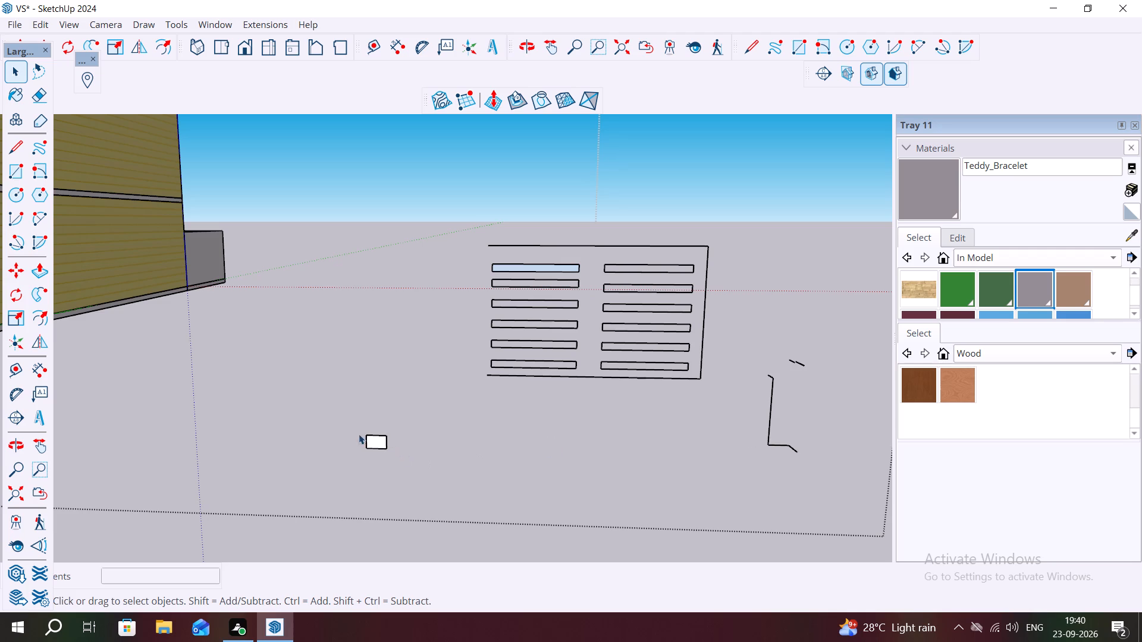
double_click(385, 438)
left_click(385, 438)
key("Delete")
Delete the remaining stray vertical edge and short edge fragments beside the slatted gate panel.
double_click(772, 398)
key("Delete")
double_click(771, 376)
key("Delete")
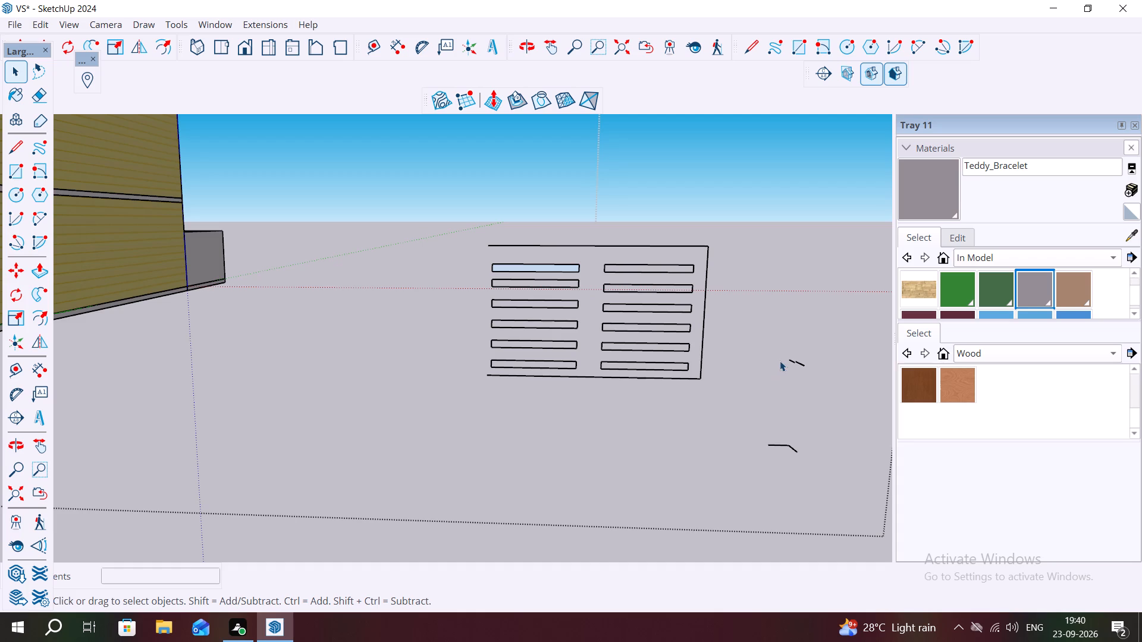
double_click(793, 360)
key("Delete")
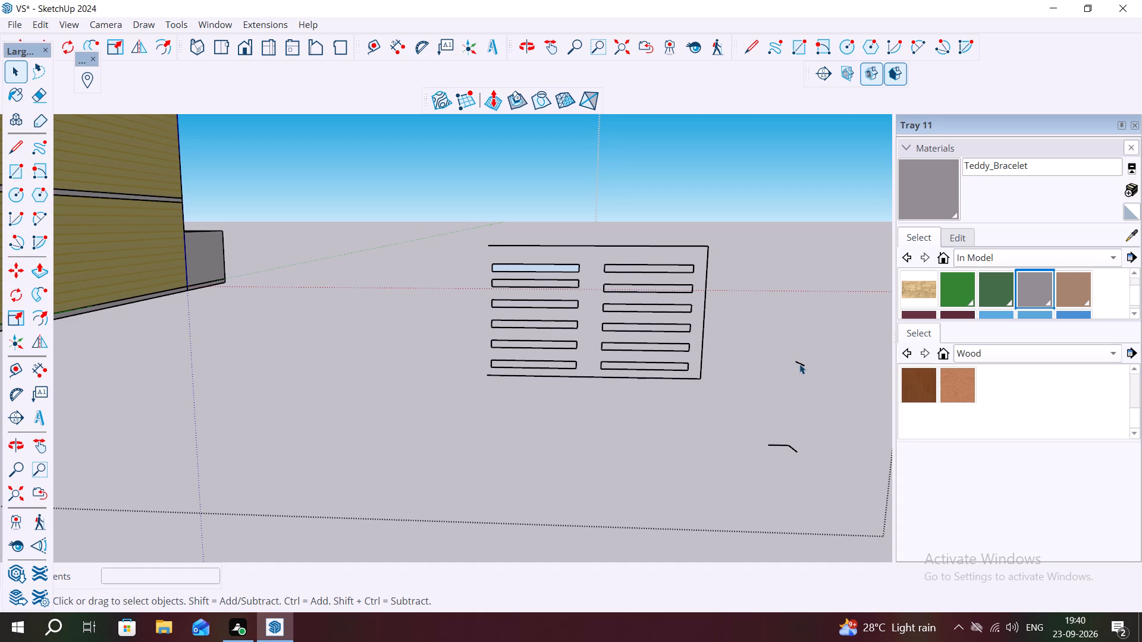
double_click(799, 364)
key("Delete")
double_click(786, 445)
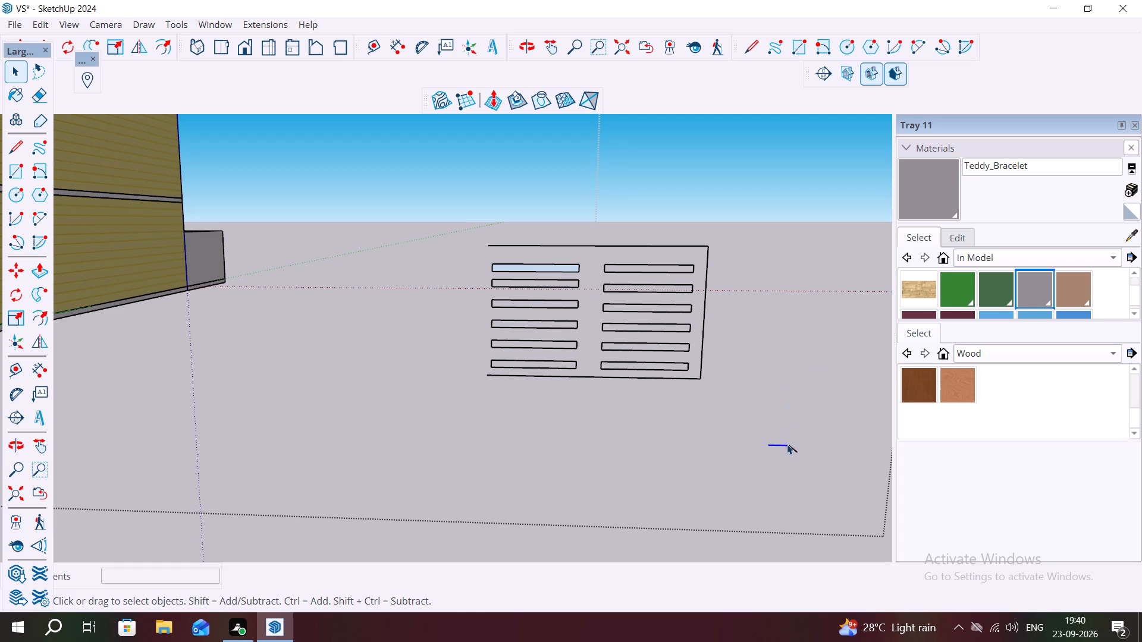
key("Delete")
double_click(792, 446)
key("Delete")
Close the gate panel's open end by extending its top and bottom edges about 7" to a new vertical edge about 7' 2" tall.
scroll(465, 247, "up", 3)
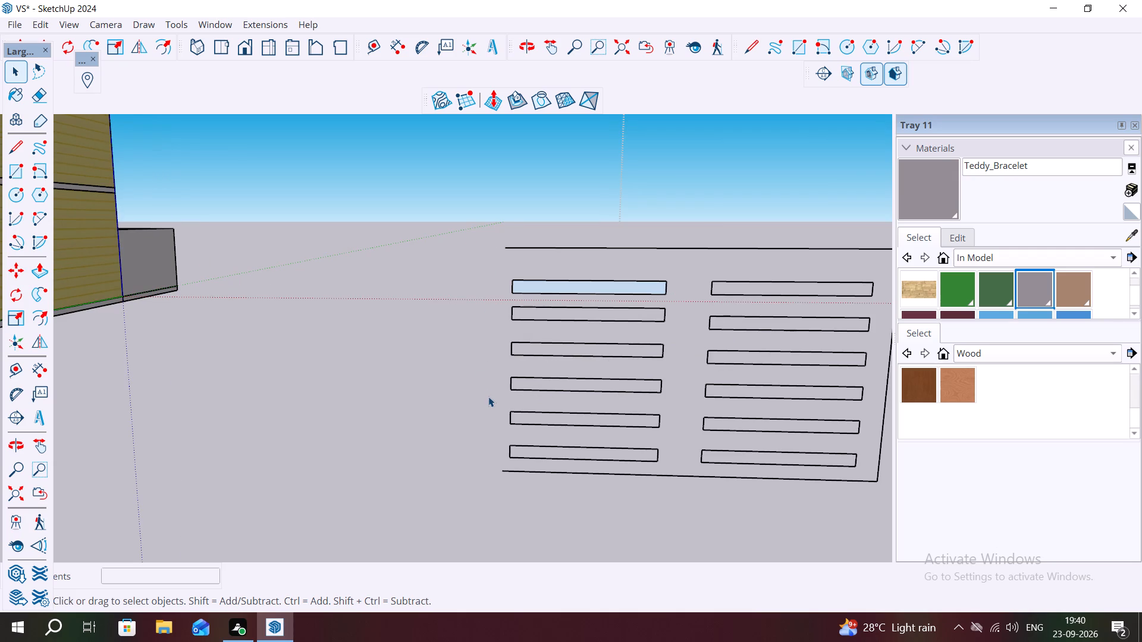
key("l")
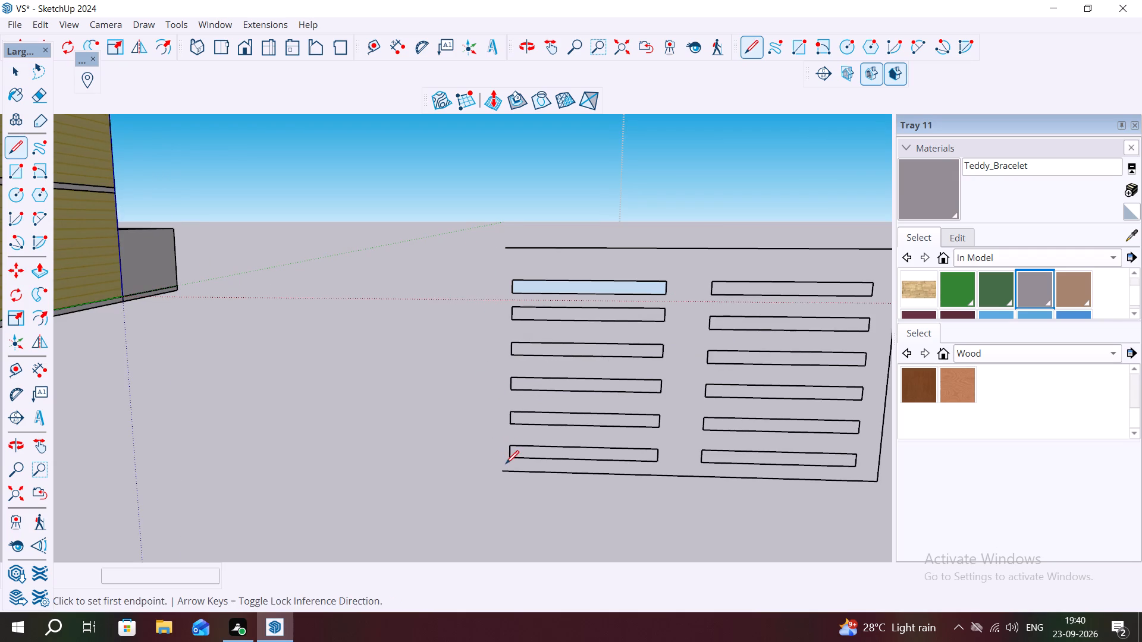
left_click(501, 471)
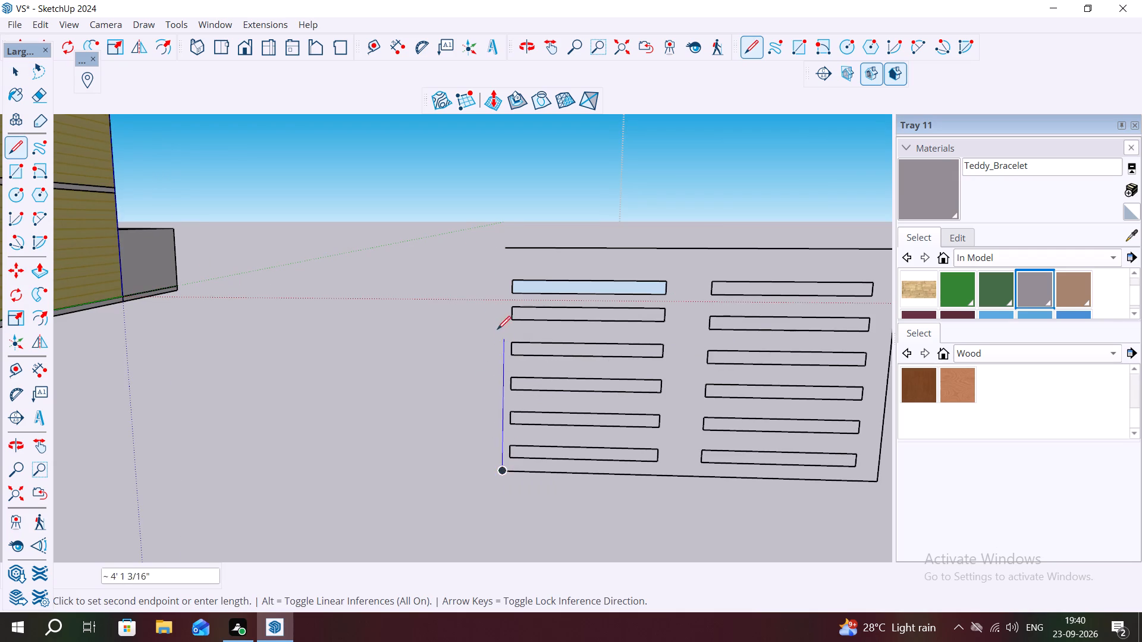
left_click(483, 472)
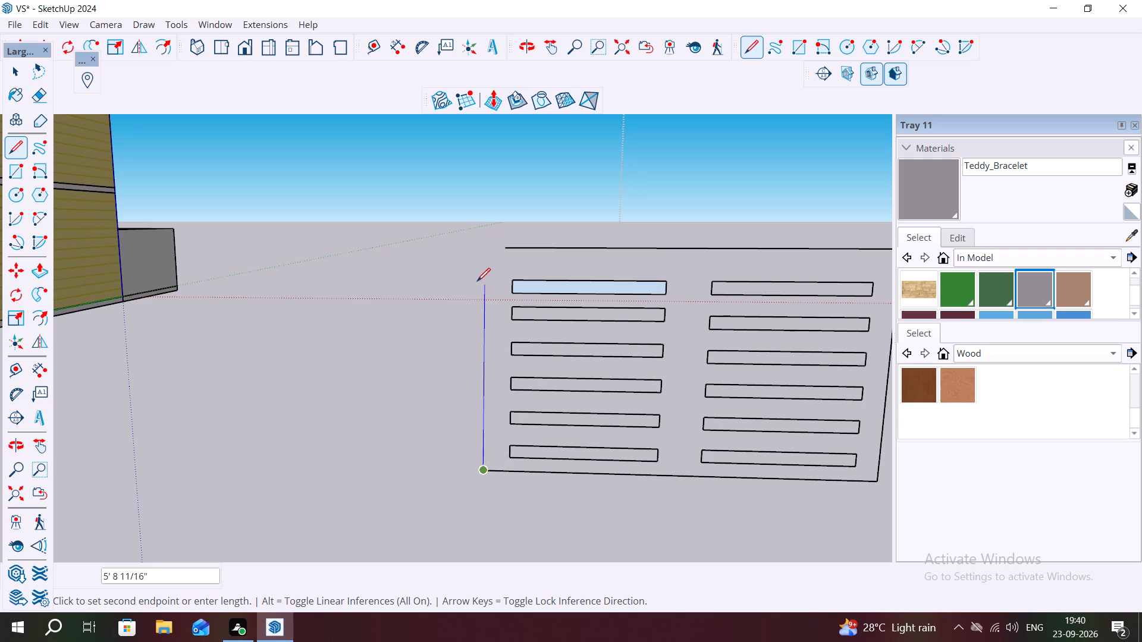
left_click(485, 243)
key("Escape")
scroll(499, 246, "up", 2)
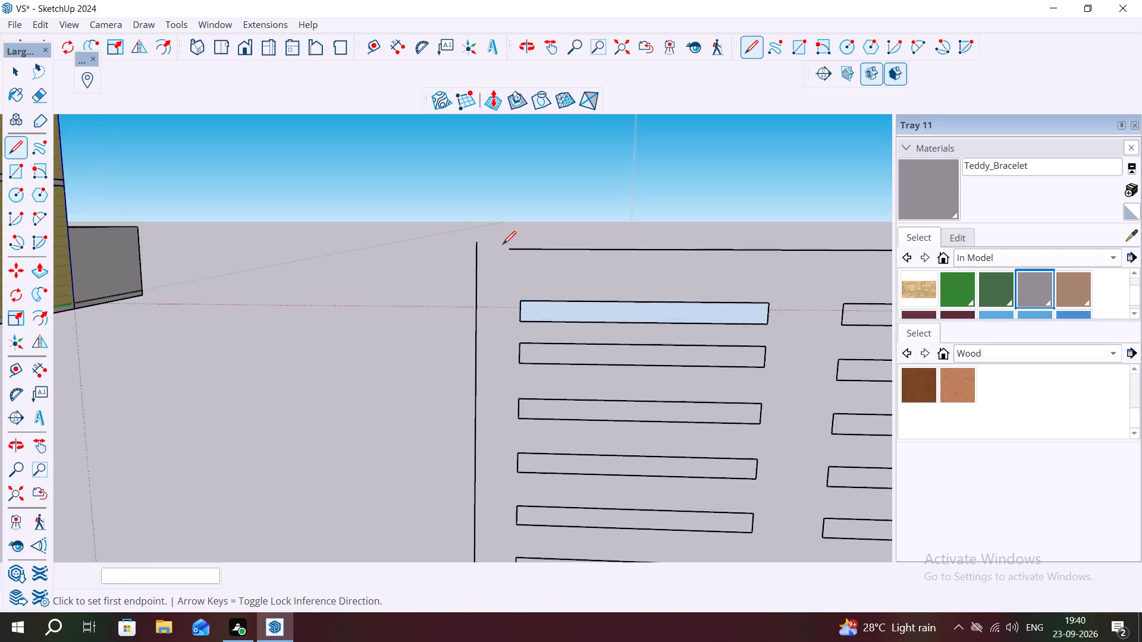
scroll(503, 244, "up", 1)
left_click(518, 253)
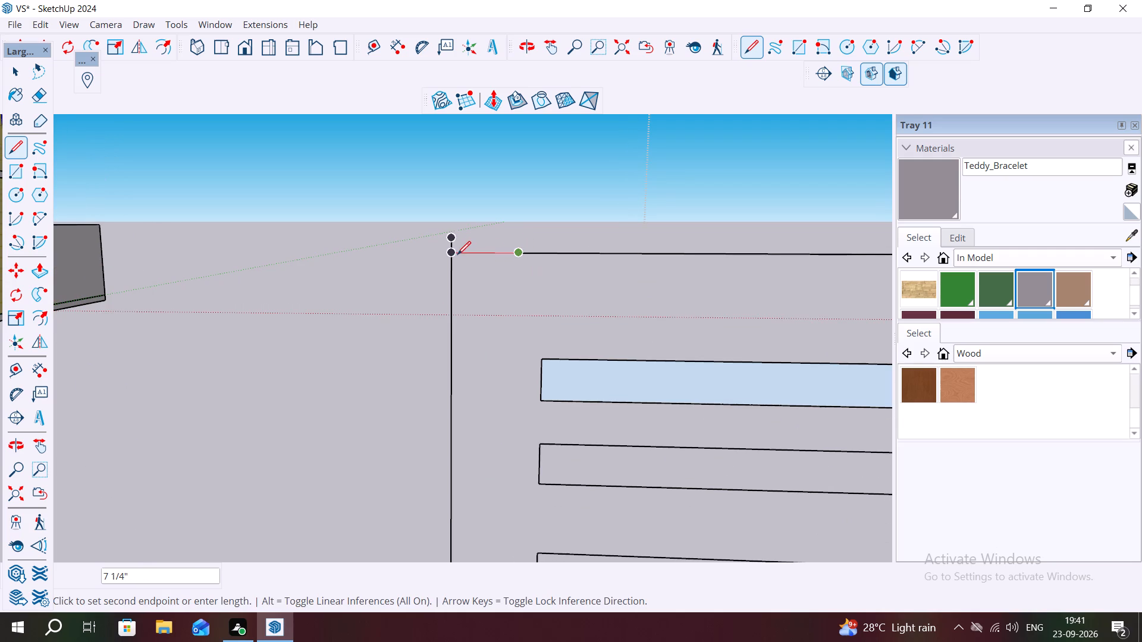
left_click(453, 253)
key("Escape")
Erase the short end of the new vertical edge that sticks up above the gate panel's top corner.
scroll(440, 241, "up", 4)
scroll(442, 243, "down", 1)
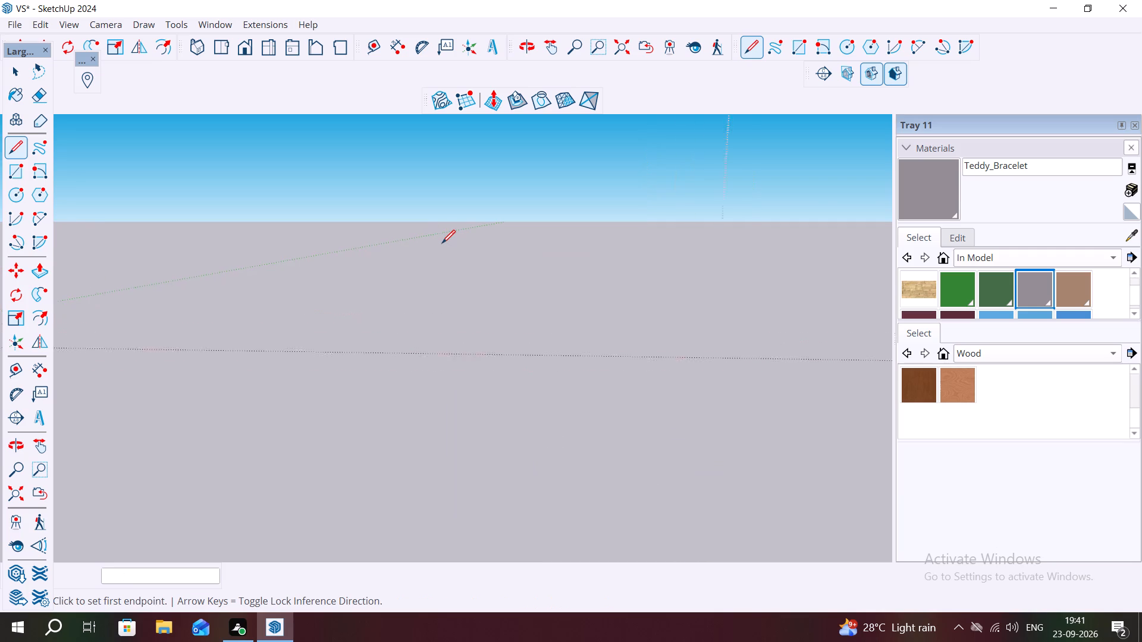
scroll(442, 243, "down", 9)
scroll(475, 238, "up", 12)
key("Escape")
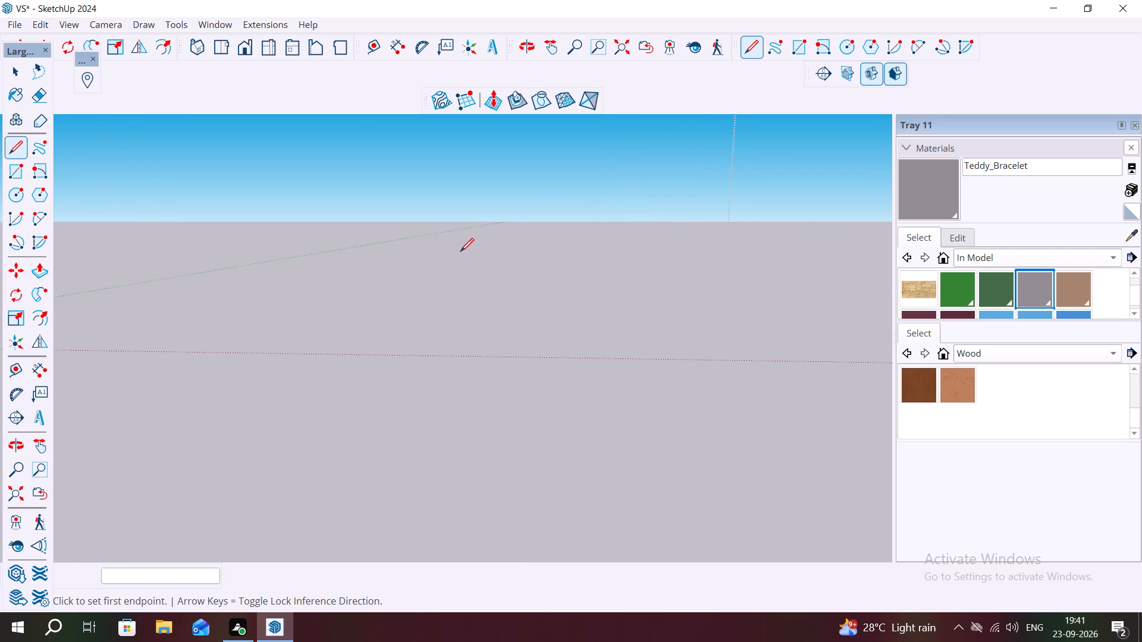
scroll(463, 246, "down", 6)
scroll(465, 238, "up", 6)
scroll(466, 238, "down", 3)
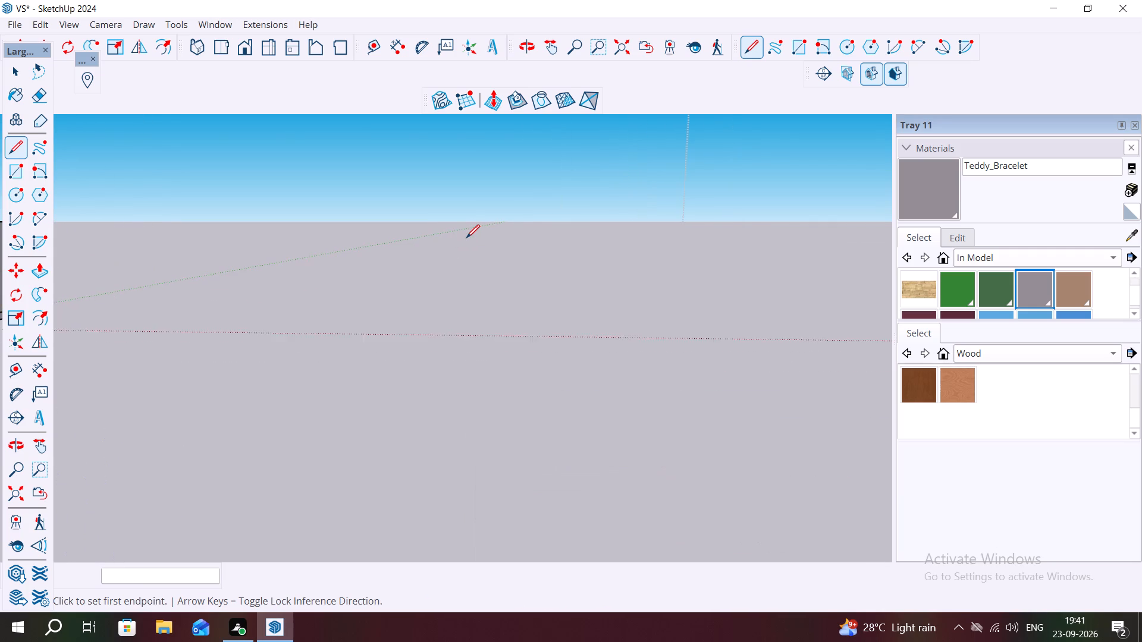
scroll(466, 238, "down", 2)
scroll(468, 244, "up", 4)
scroll(469, 245, "down", 1)
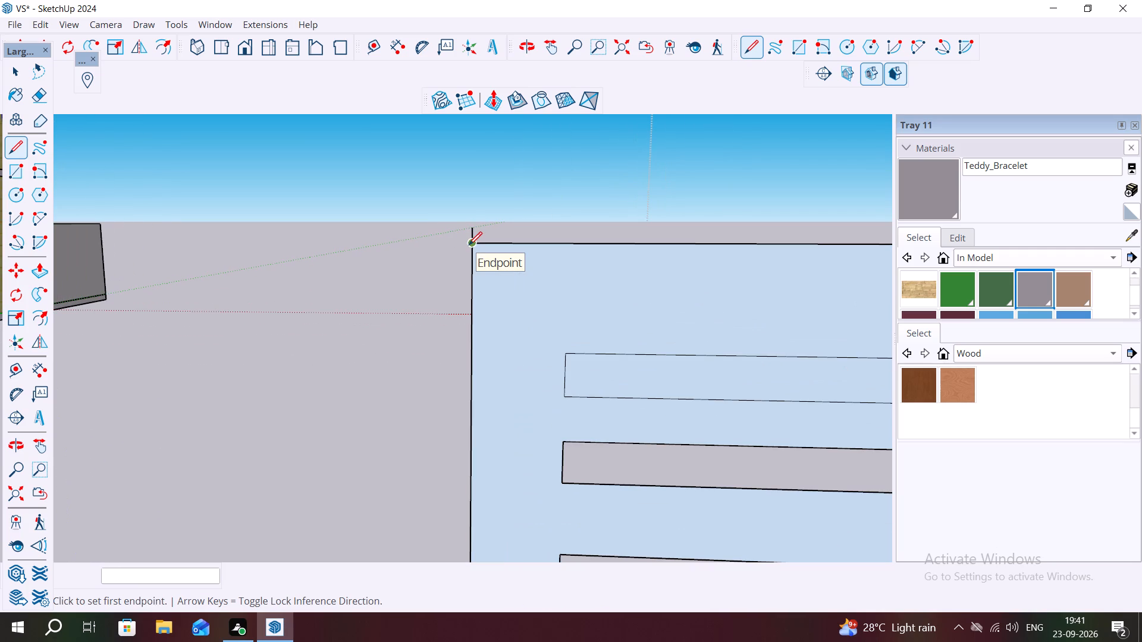
key("space")
scroll(474, 241, "up", 3)
scroll(472, 241, "down", 2)
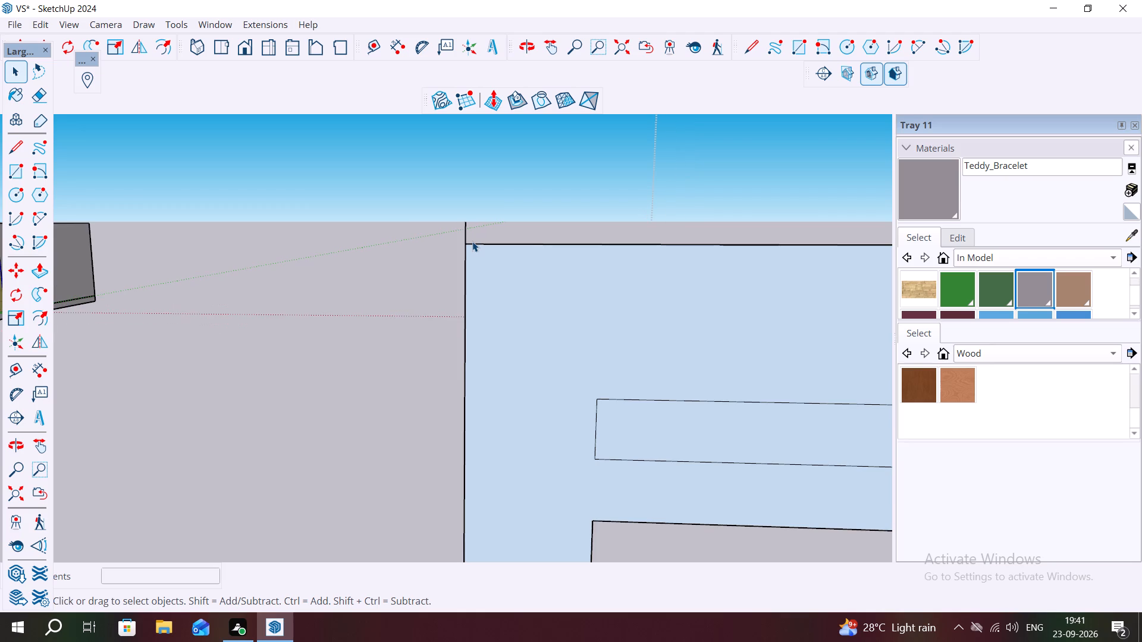
key("e")
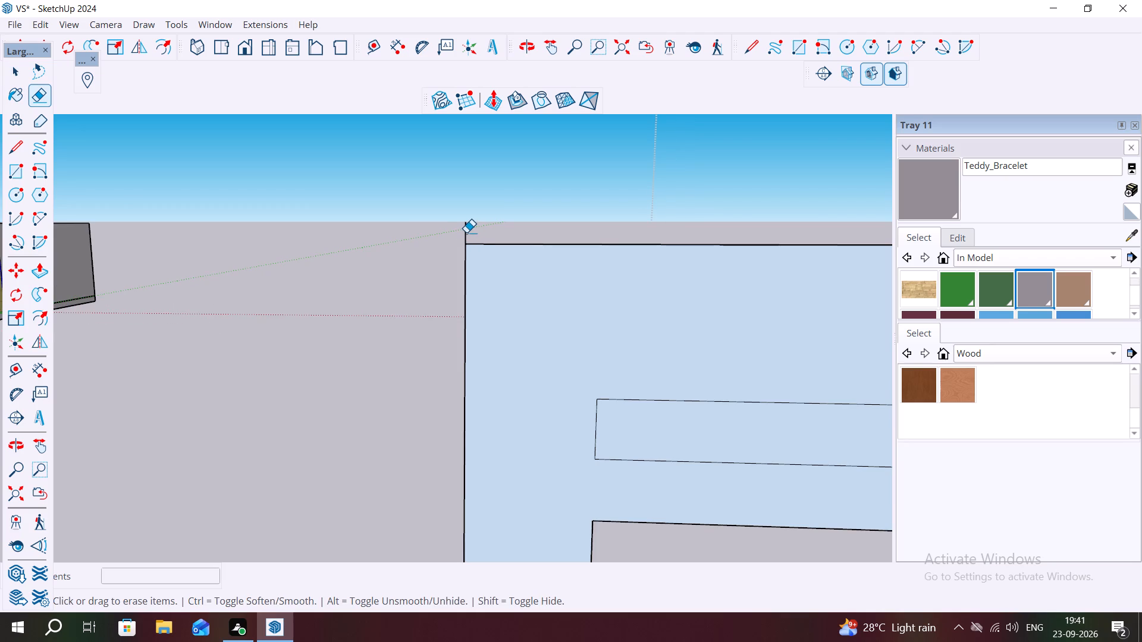
left_click(466, 232)
Trace a rectangle about 11' 11" by 7' over the slatted gate panel, from its upper corner to the opposite lower corner.
scroll(427, 241, "down", 9)
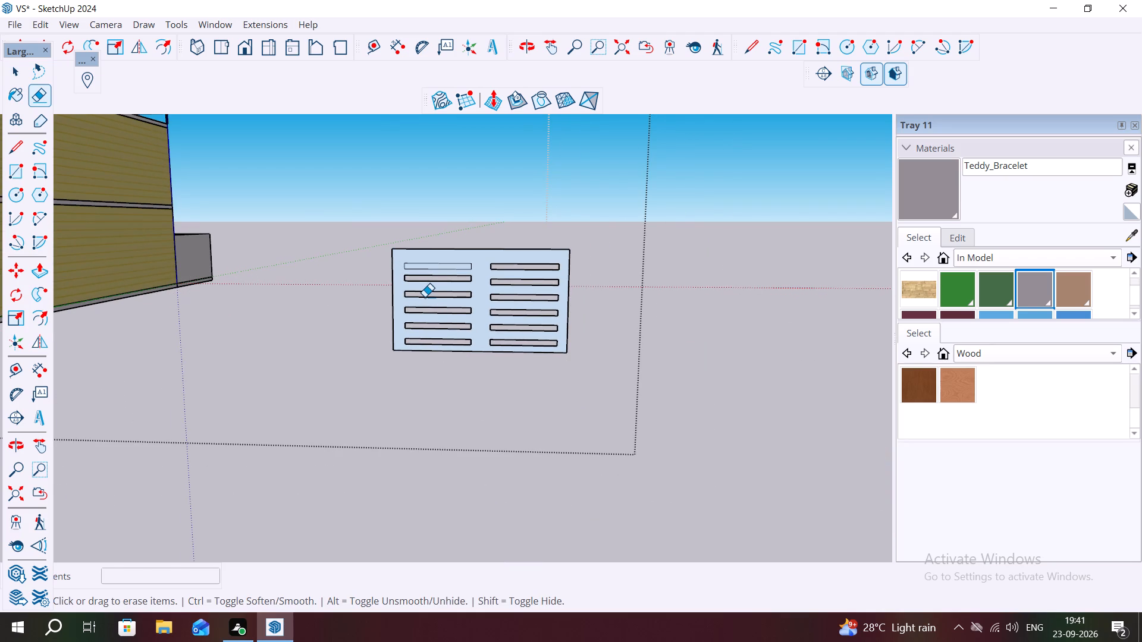
key("r")
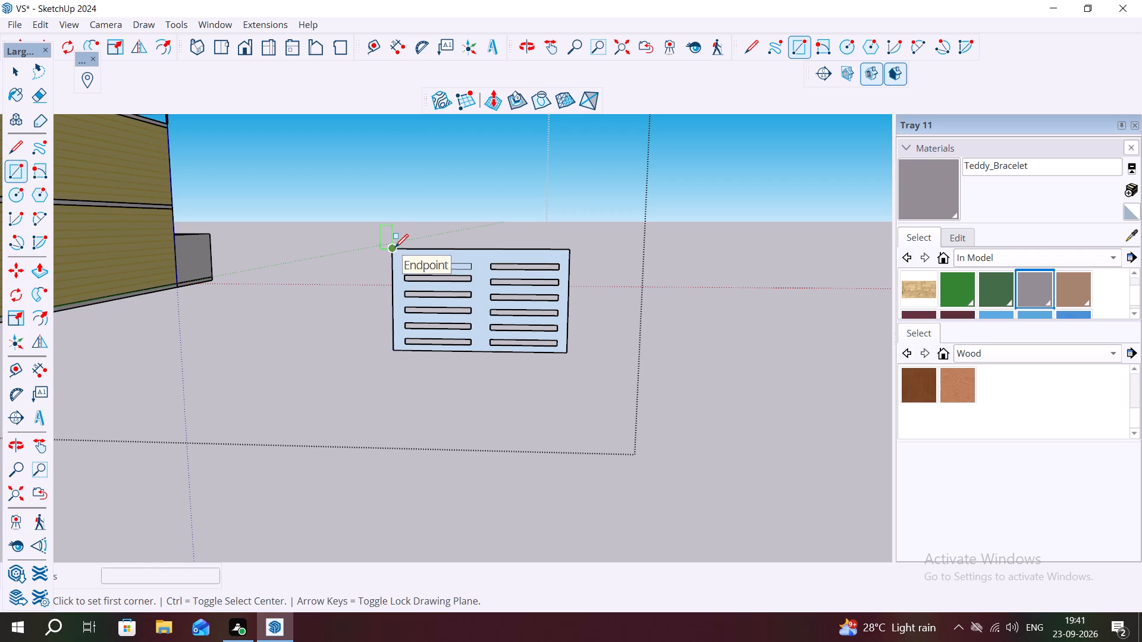
left_click_drag(395, 250, 395, 259)
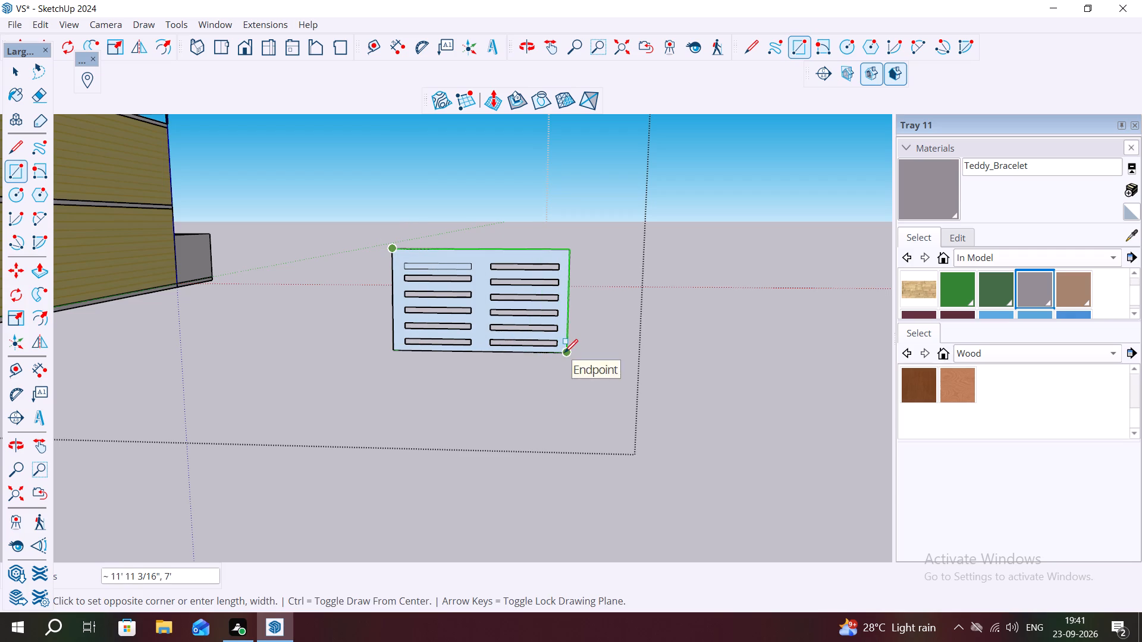
left_click(564, 353)
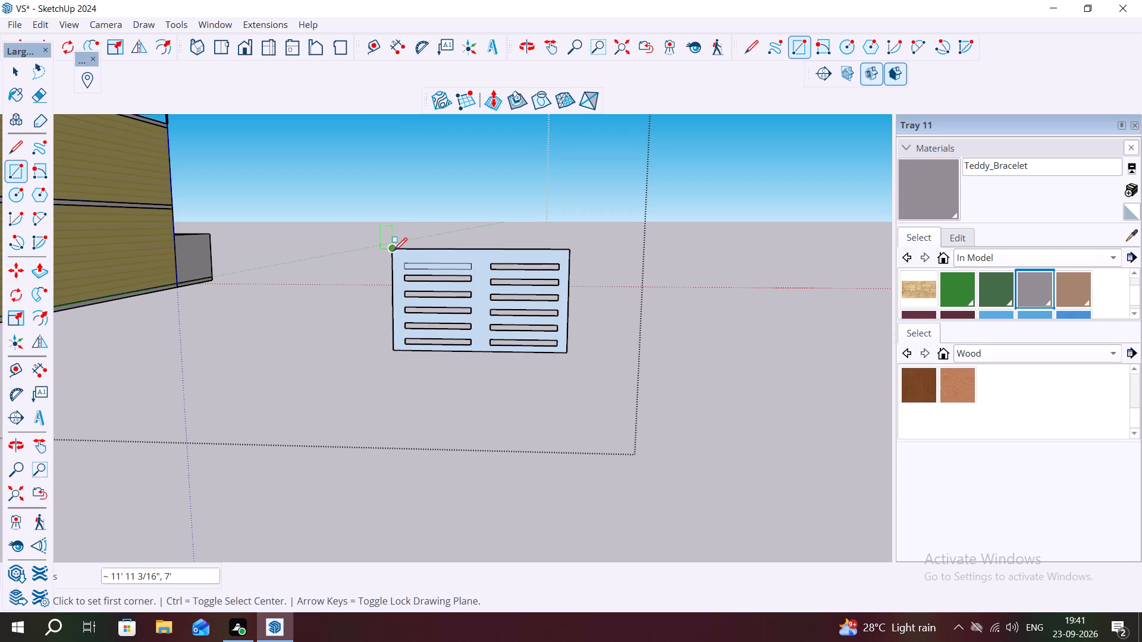
left_click(394, 251)
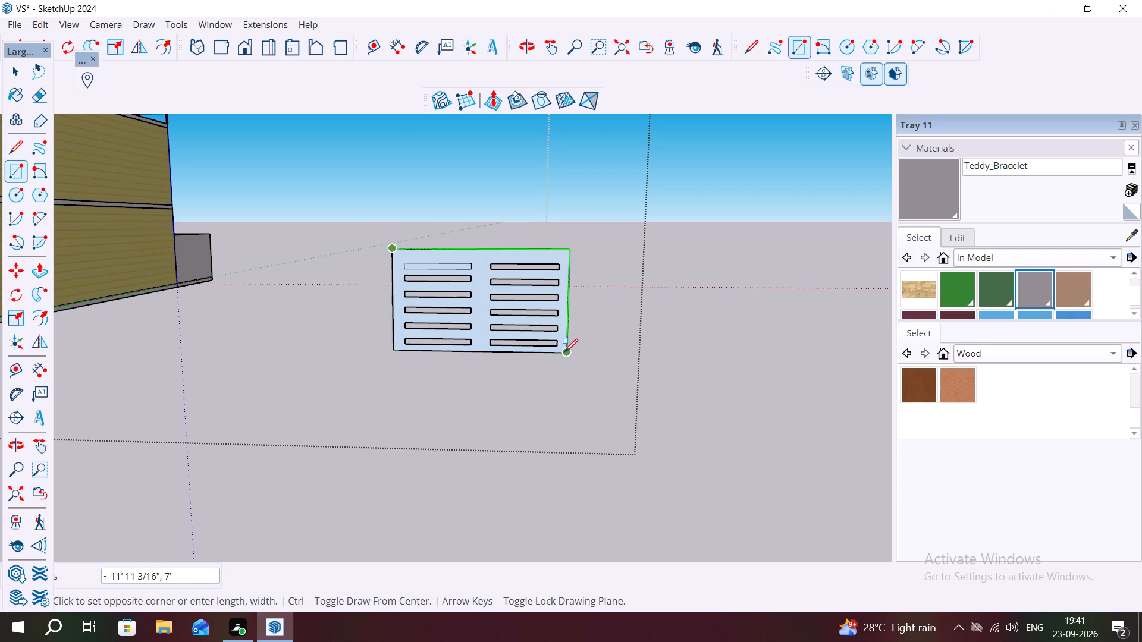
left_click(564, 352)
Cut out the face filling the top slot in the gate panel's first column so that slot is open like the others.
scroll(532, 333, "up", 6)
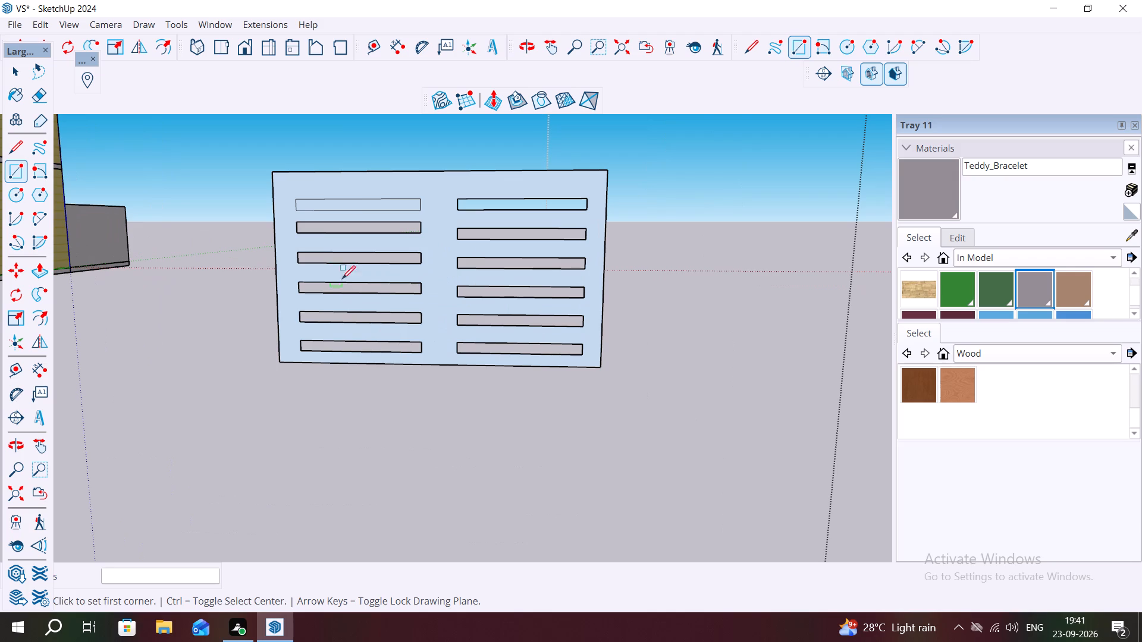
key("space")
left_click(382, 204)
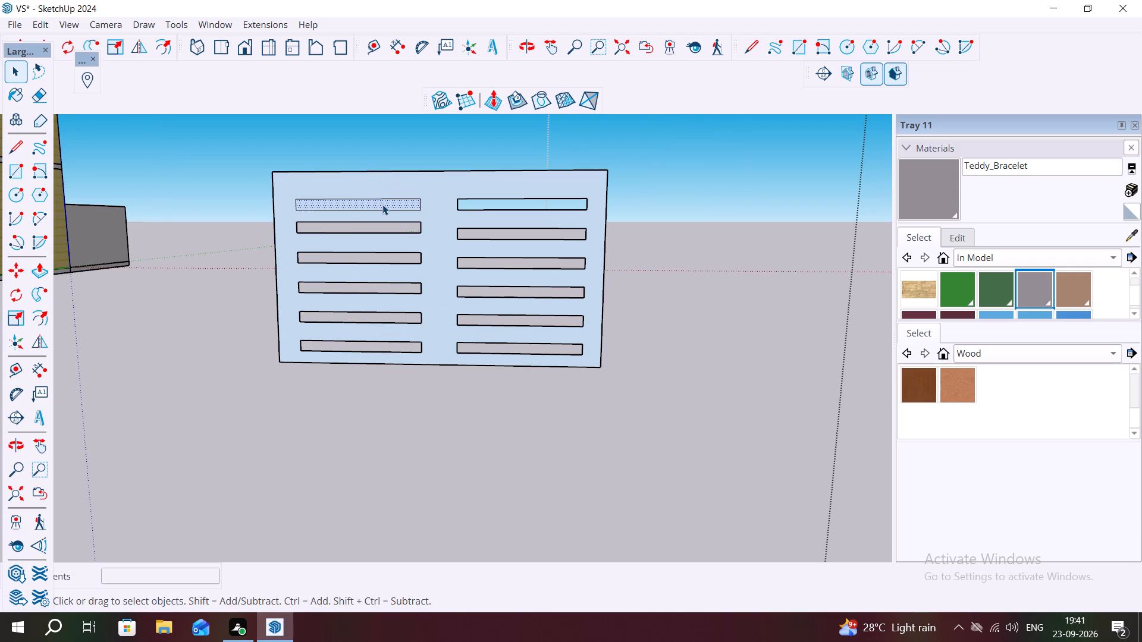
key("ctrl+x")
Move the gate panel face with its edges about 89' 3" onto the front face of the porch enclosure wall, aligned with its top edge.
scroll(407, 214, "down", 4)
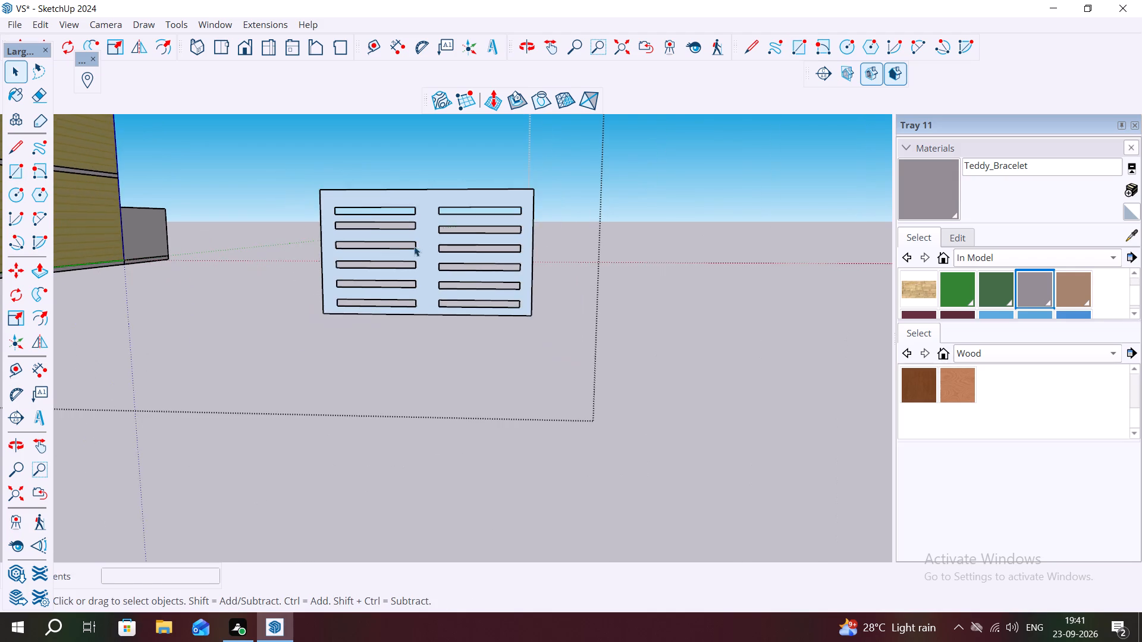
middle_click_drag(515, 265, 359, 311)
scroll(368, 311, "down", 7)
middle_click_drag(553, 341, 271, 438)
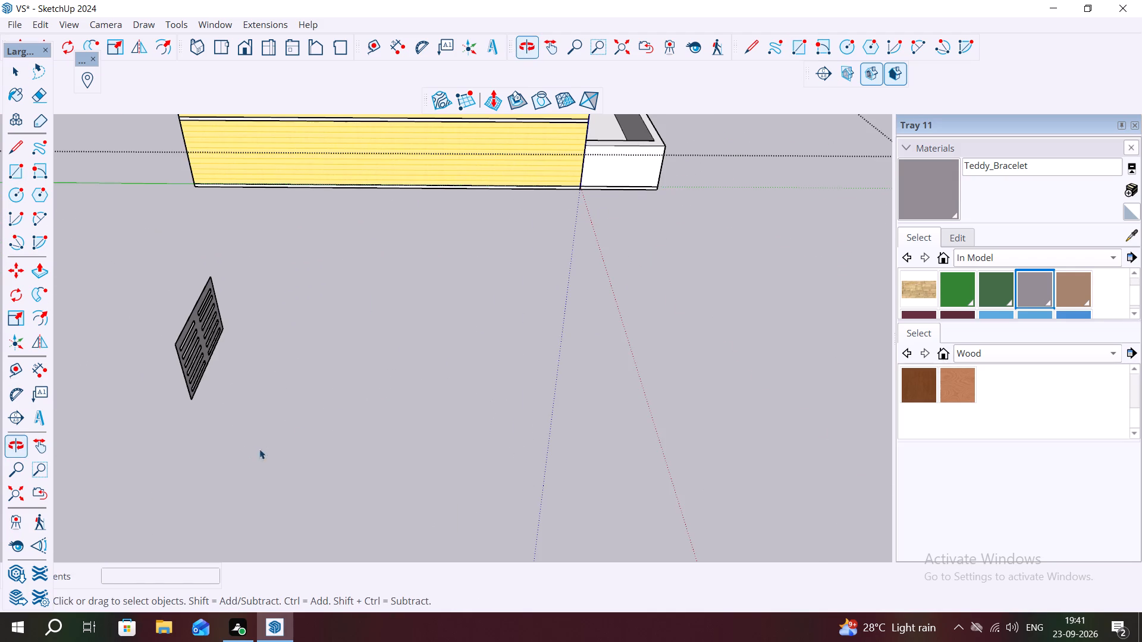
left_click(443, 336)
scroll(530, 358, "down", 3)
middle_click_drag(586, 338, 400, 369)
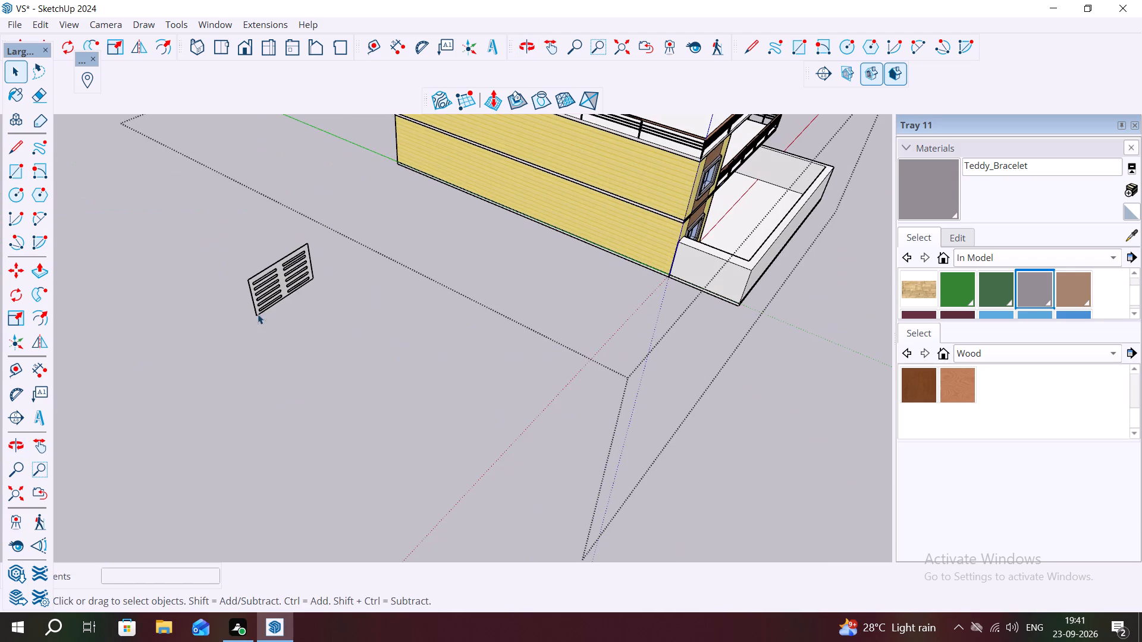
middle_click_drag(224, 281, 158, 151)
scroll(294, 316, "up", 7)
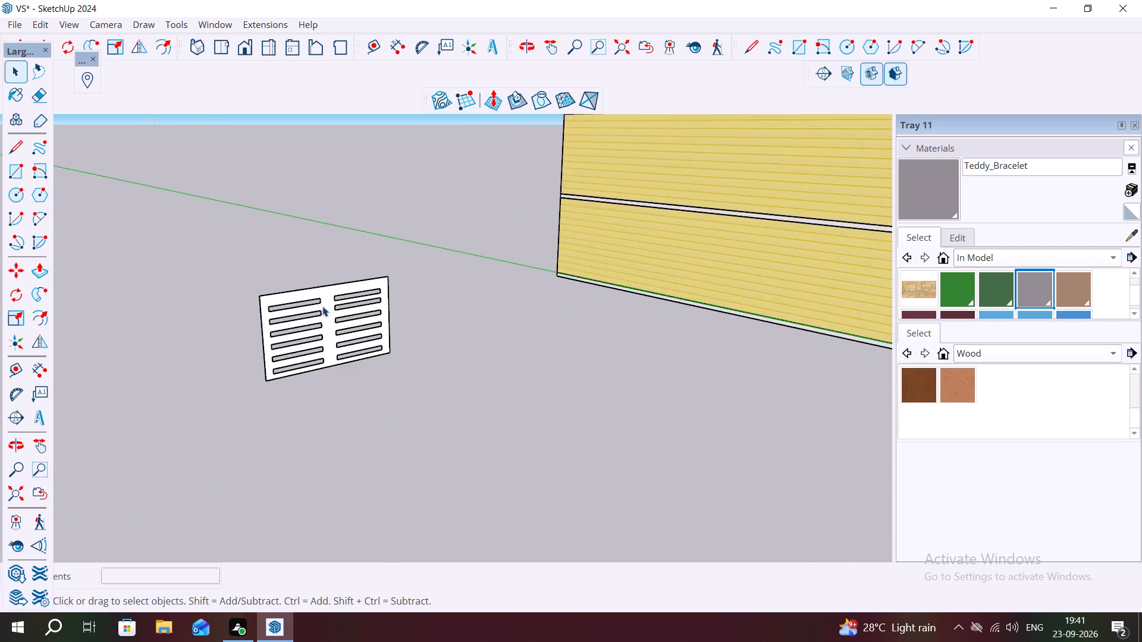
scroll(322, 306, "up", 2)
double_click(324, 319)
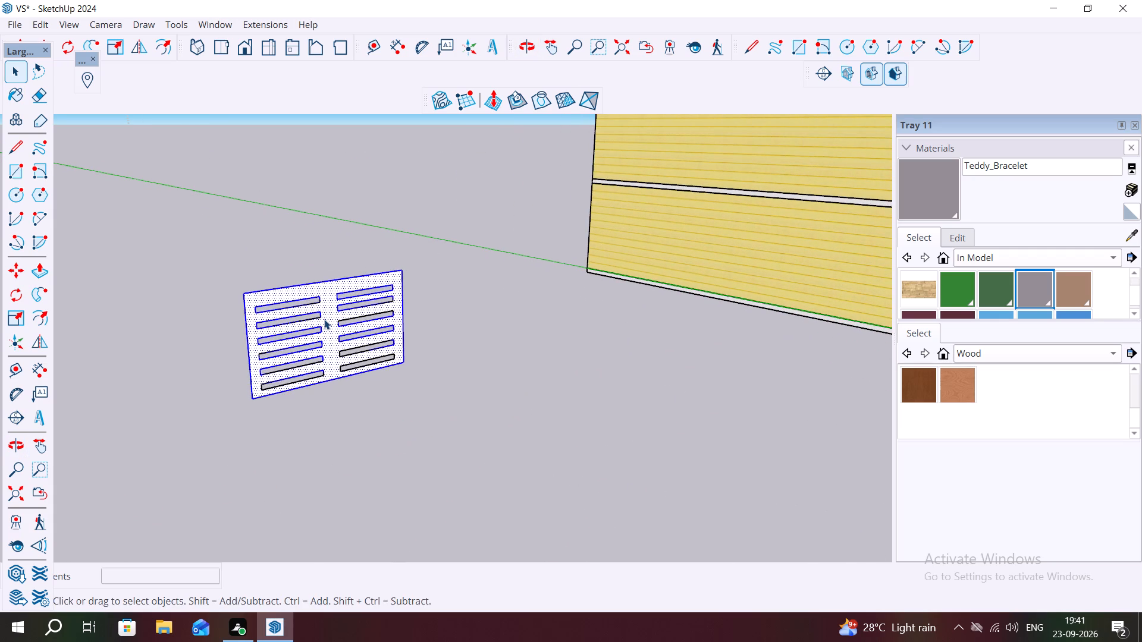
key("m")
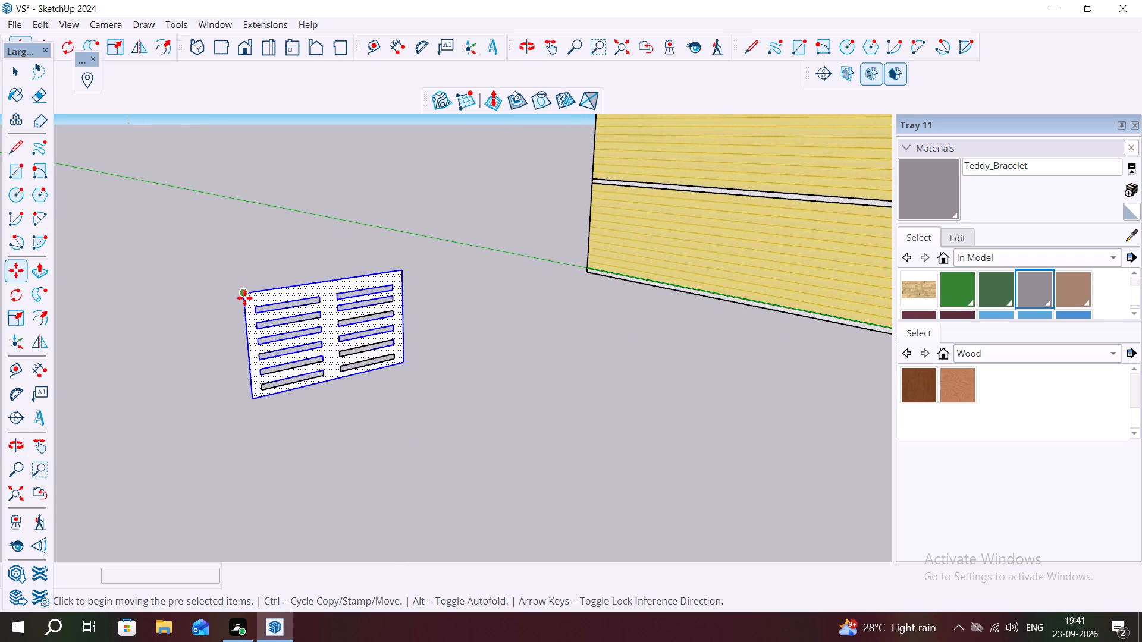
left_click(244, 298)
scroll(343, 385, "down", 7)
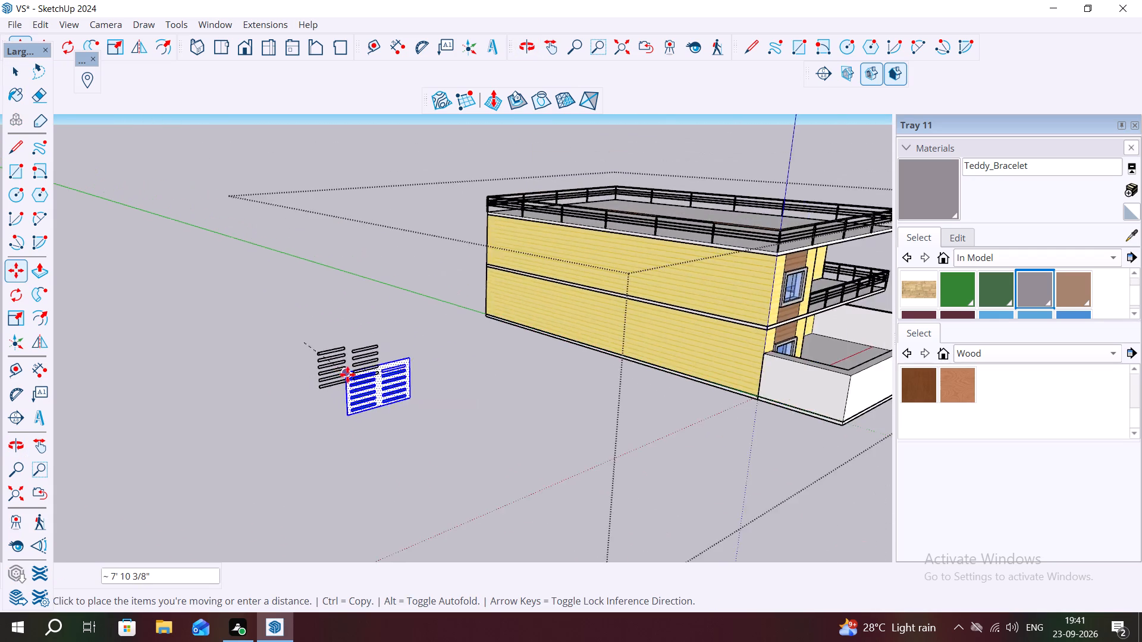
scroll(347, 374, "down", 8)
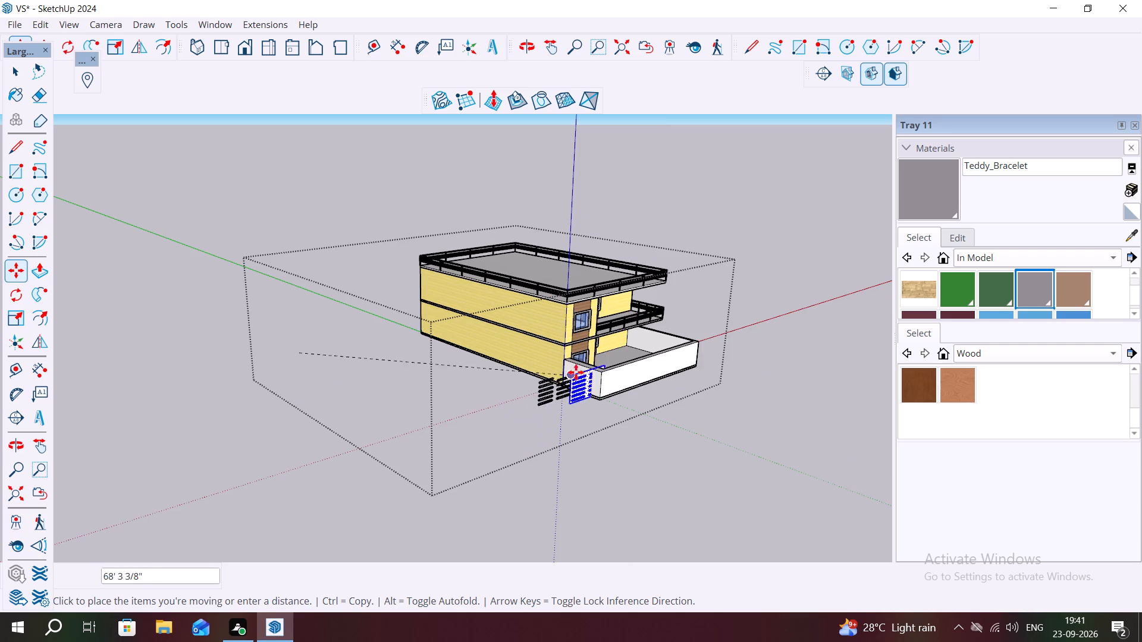
scroll(647, 362, "up", 8)
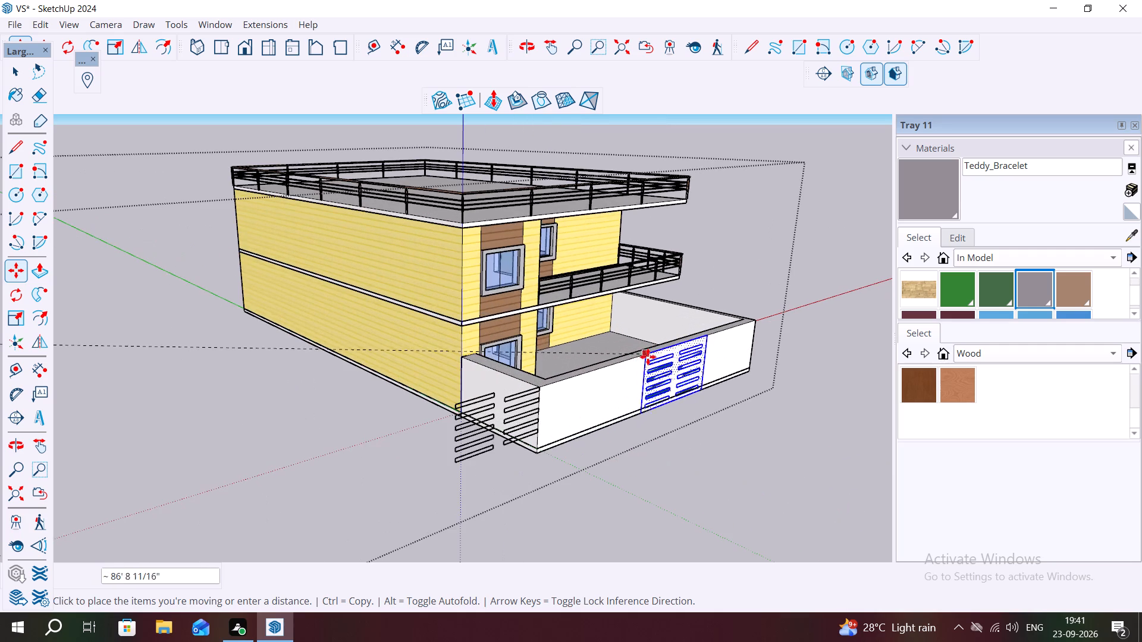
scroll(657, 351, "up", 4)
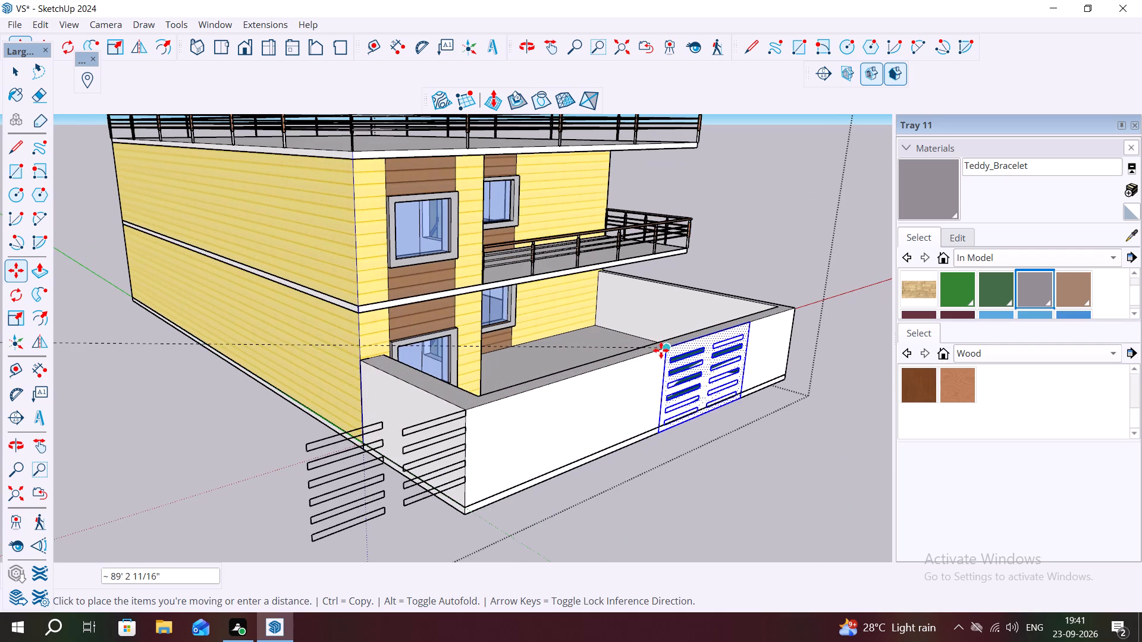
left_click(661, 350)
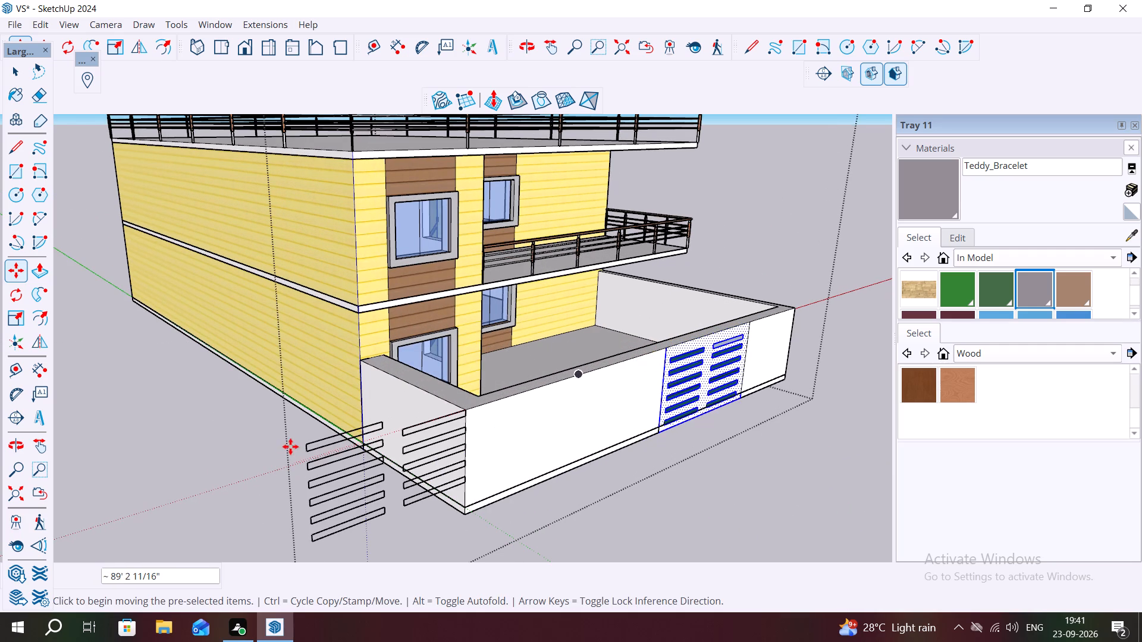
Delete the topmost leftover slat outline in the outer column beside the house corner.
left_click(310, 444)
key("space")
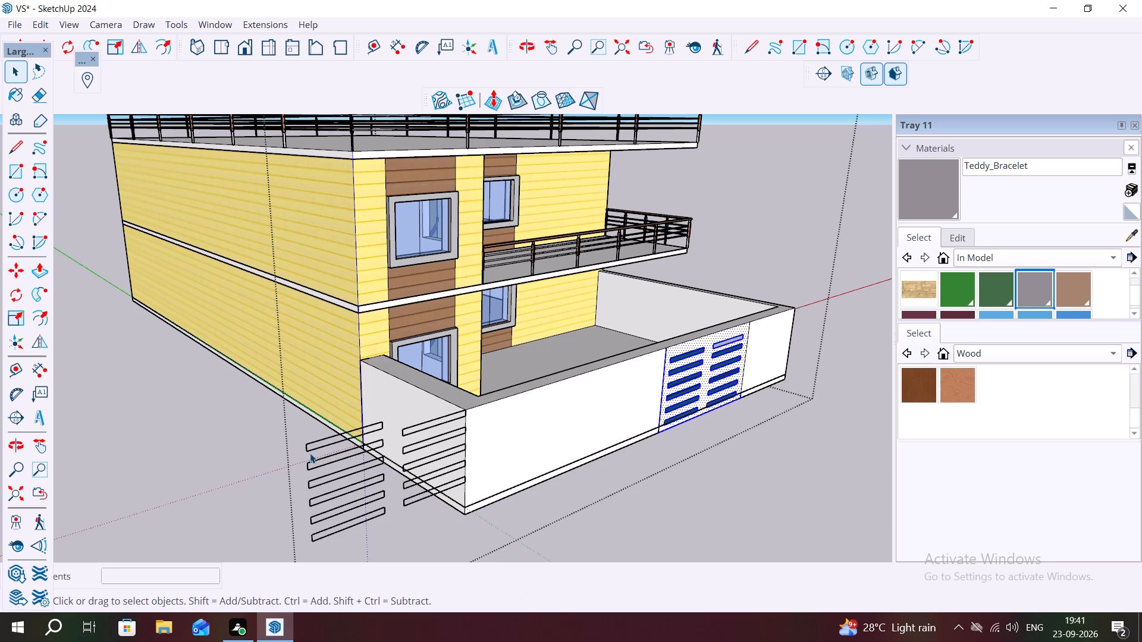
left_click_drag(302, 432, 343, 426)
left_click(327, 436)
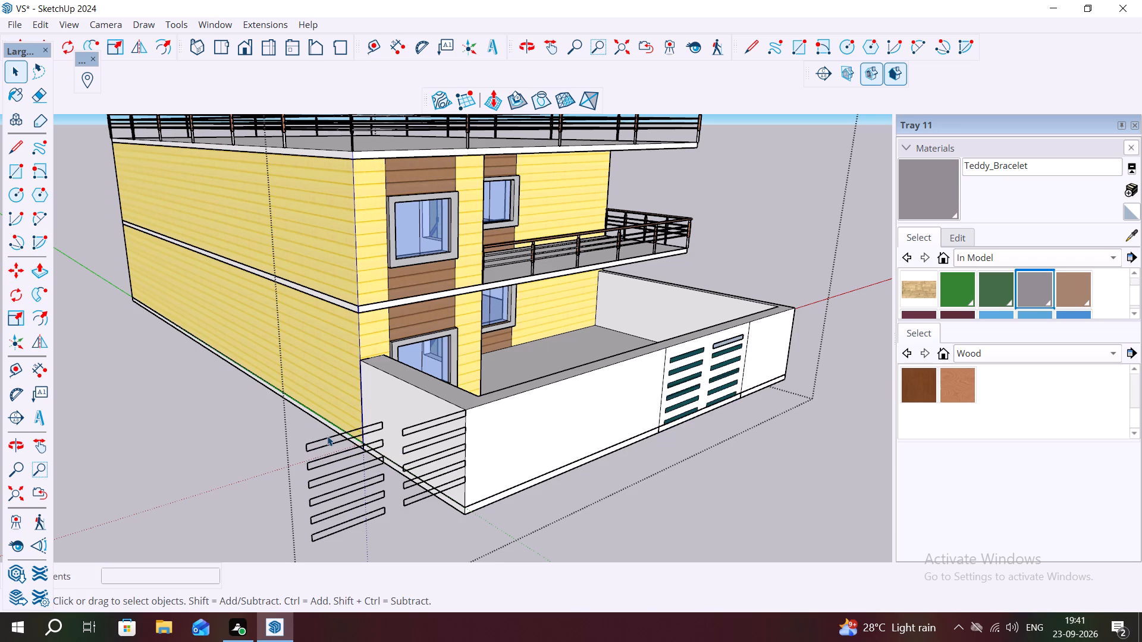
key("Delete")
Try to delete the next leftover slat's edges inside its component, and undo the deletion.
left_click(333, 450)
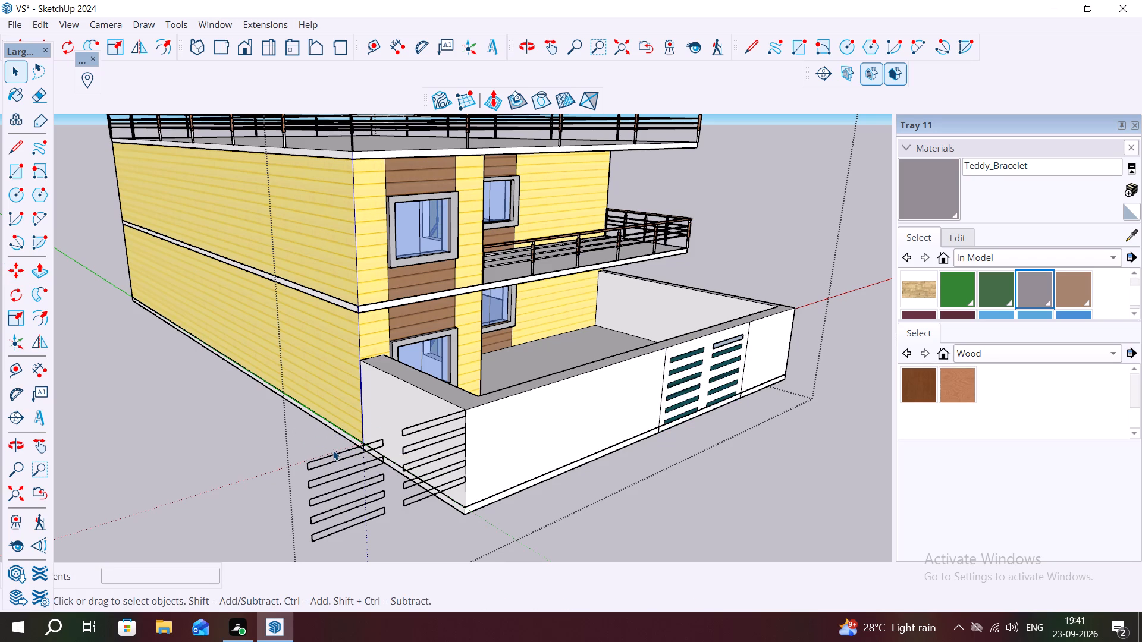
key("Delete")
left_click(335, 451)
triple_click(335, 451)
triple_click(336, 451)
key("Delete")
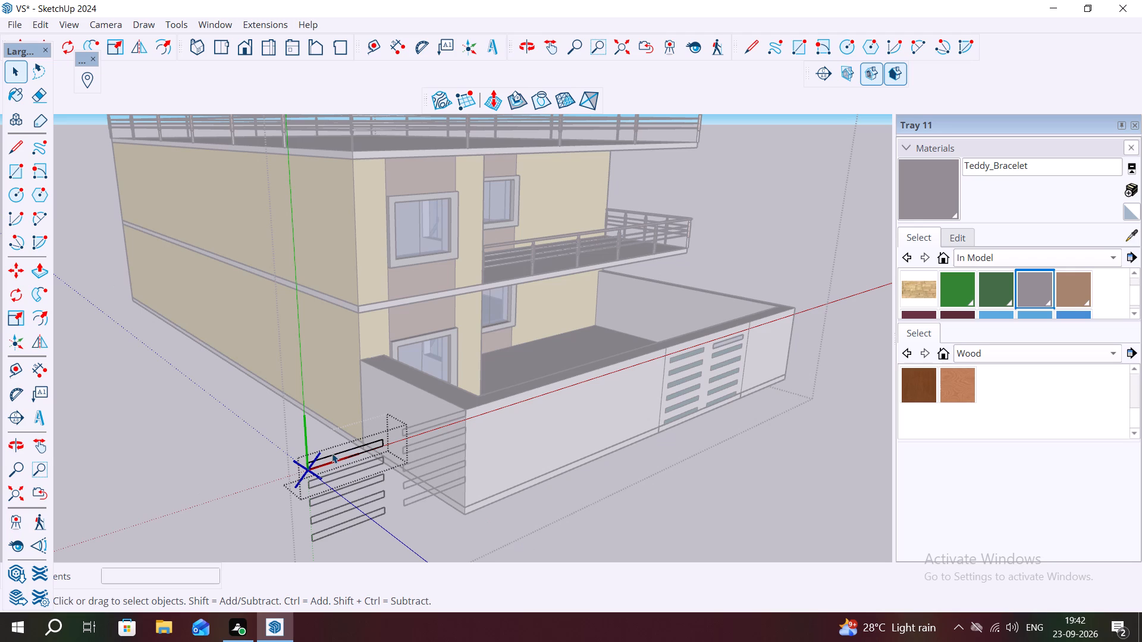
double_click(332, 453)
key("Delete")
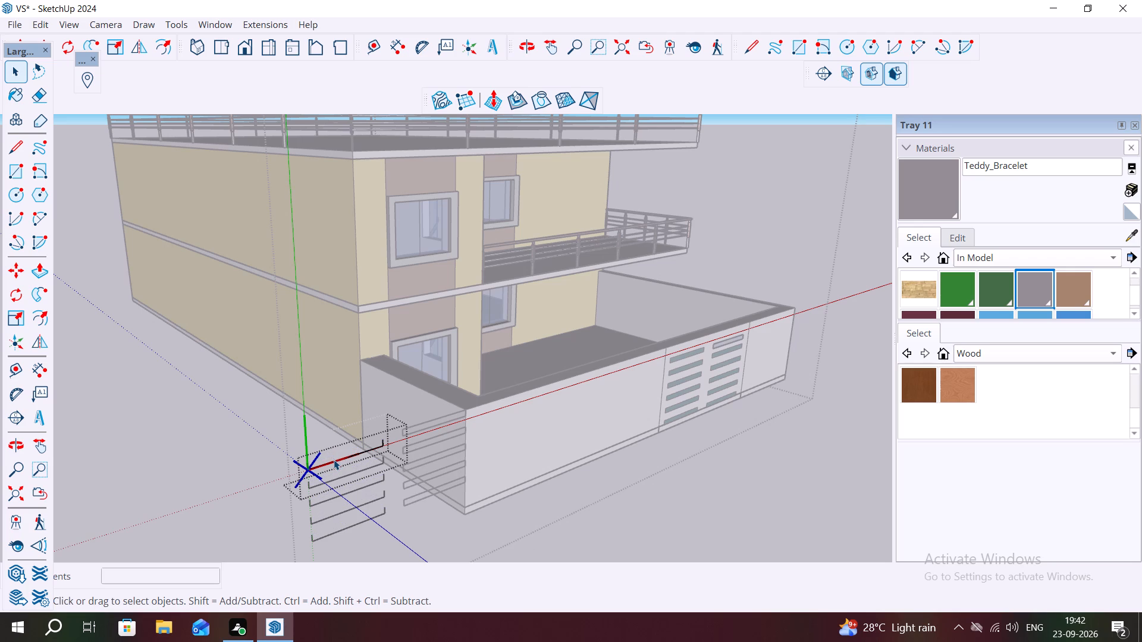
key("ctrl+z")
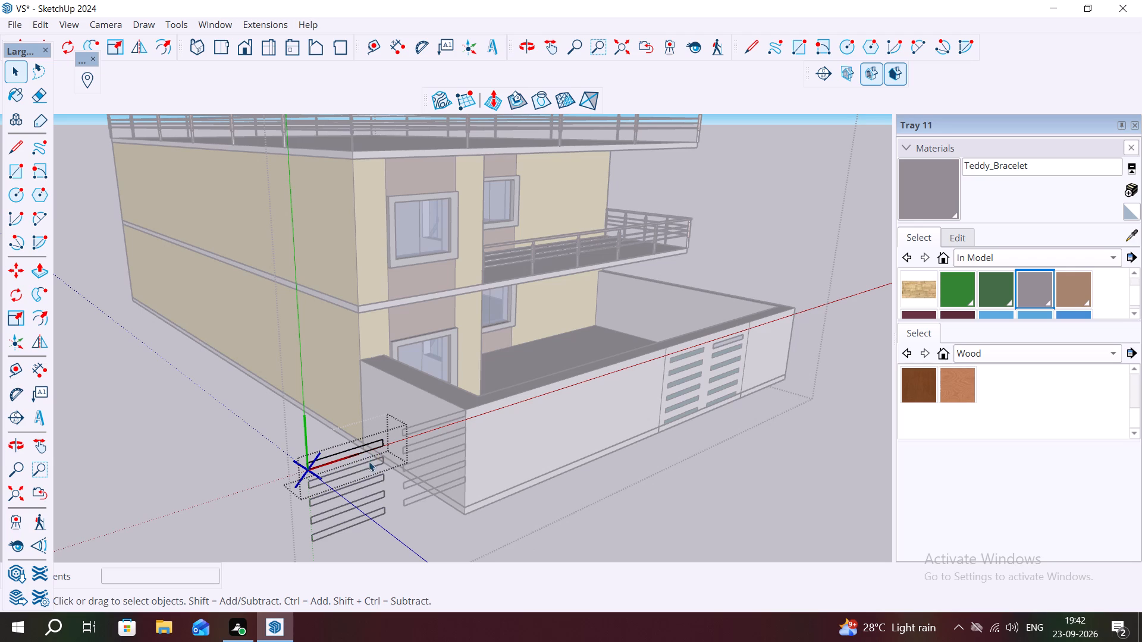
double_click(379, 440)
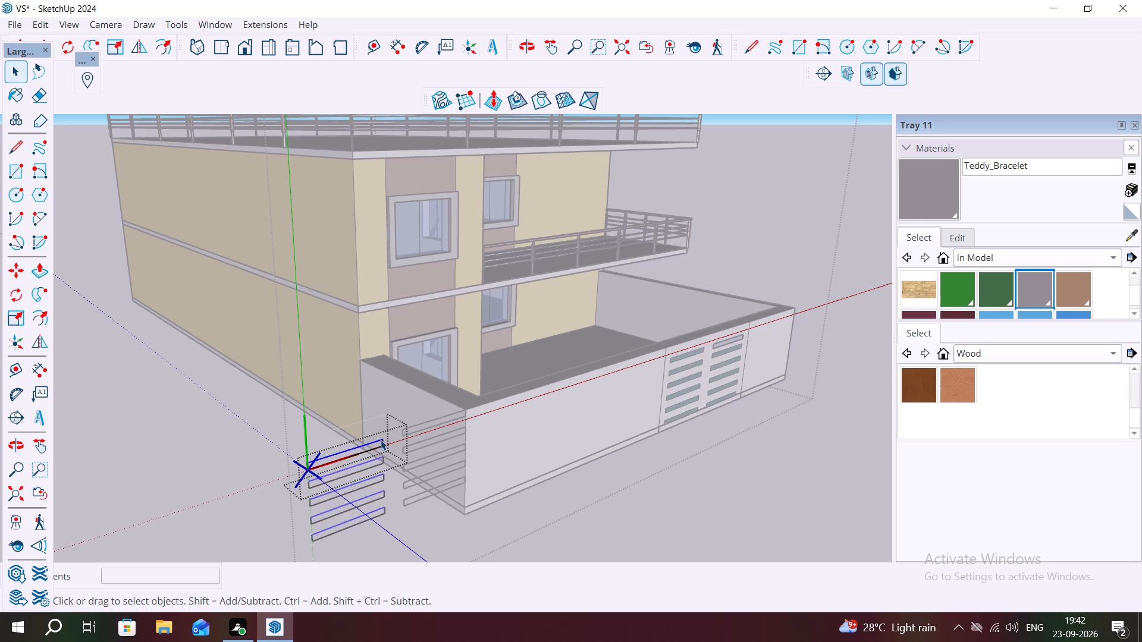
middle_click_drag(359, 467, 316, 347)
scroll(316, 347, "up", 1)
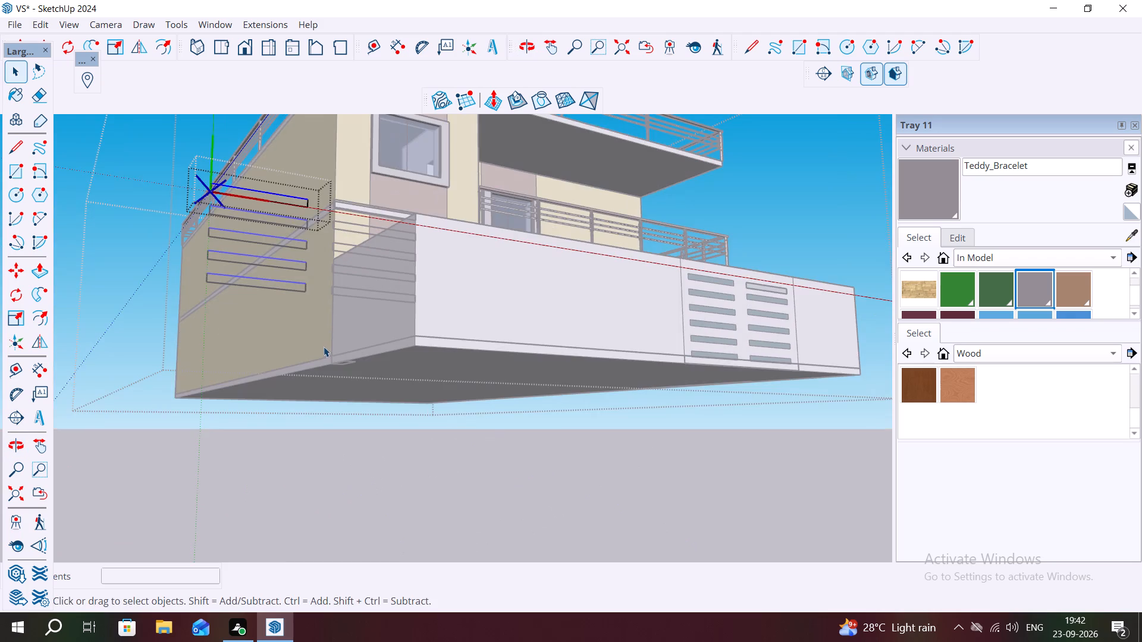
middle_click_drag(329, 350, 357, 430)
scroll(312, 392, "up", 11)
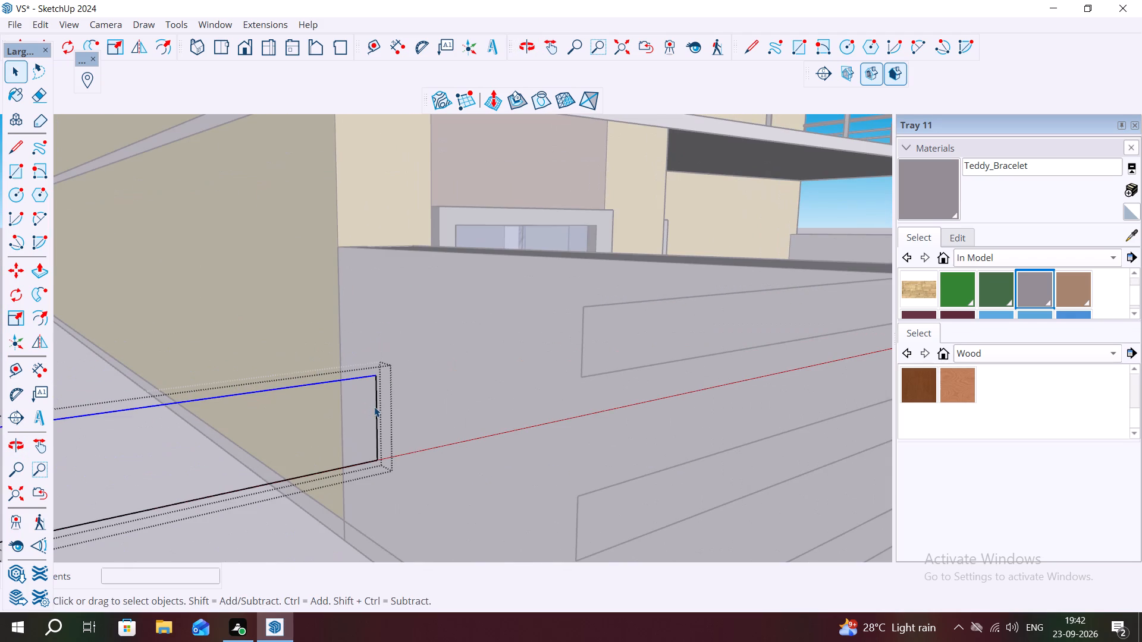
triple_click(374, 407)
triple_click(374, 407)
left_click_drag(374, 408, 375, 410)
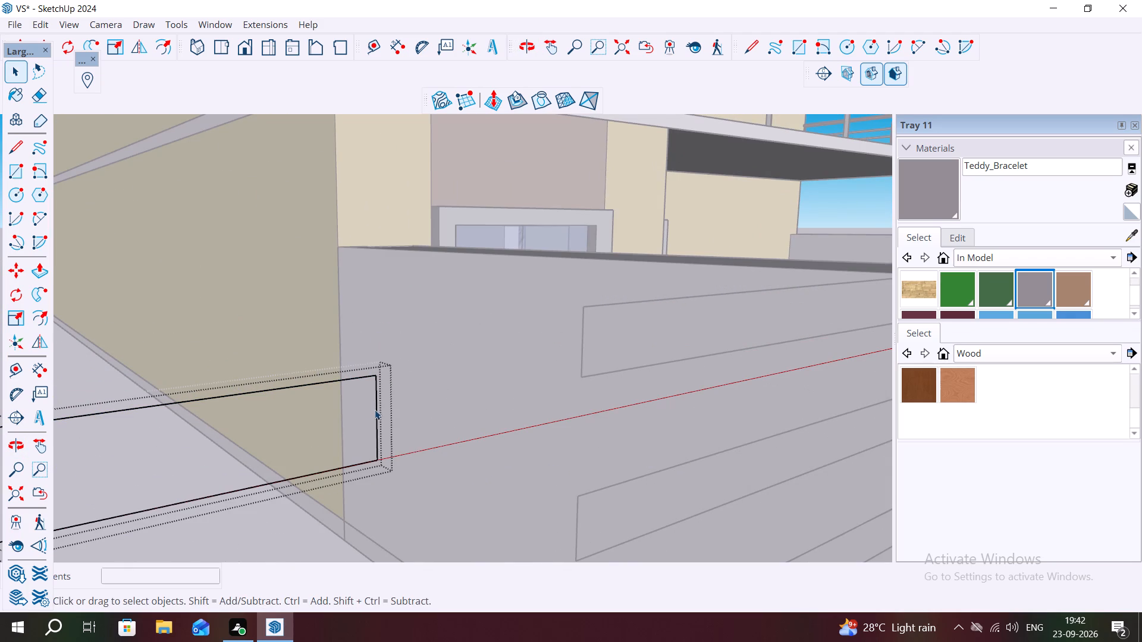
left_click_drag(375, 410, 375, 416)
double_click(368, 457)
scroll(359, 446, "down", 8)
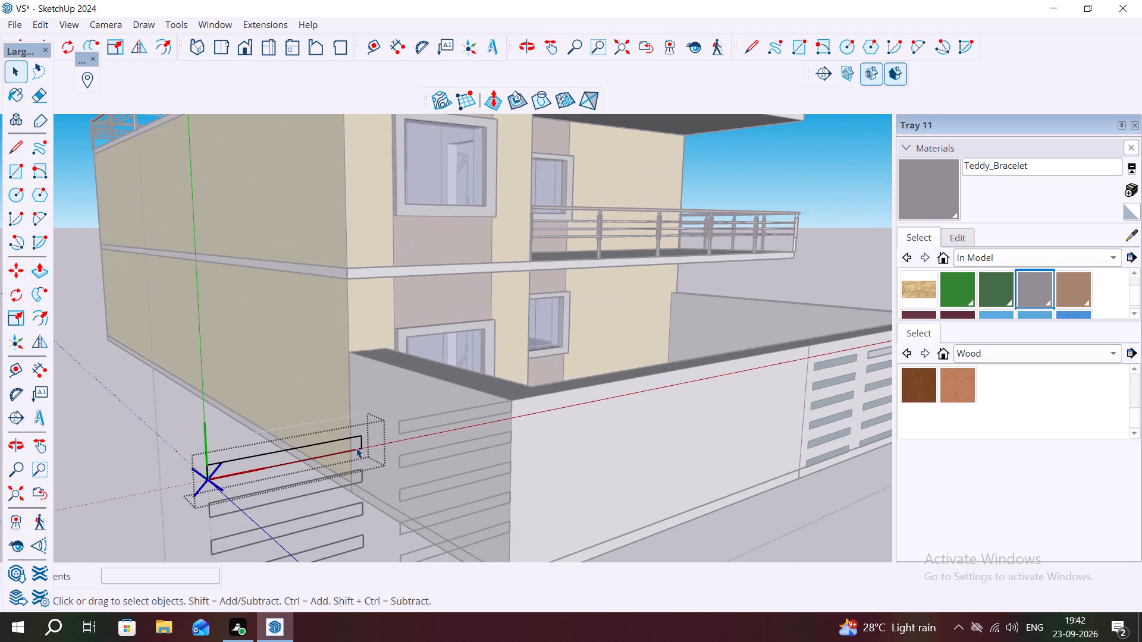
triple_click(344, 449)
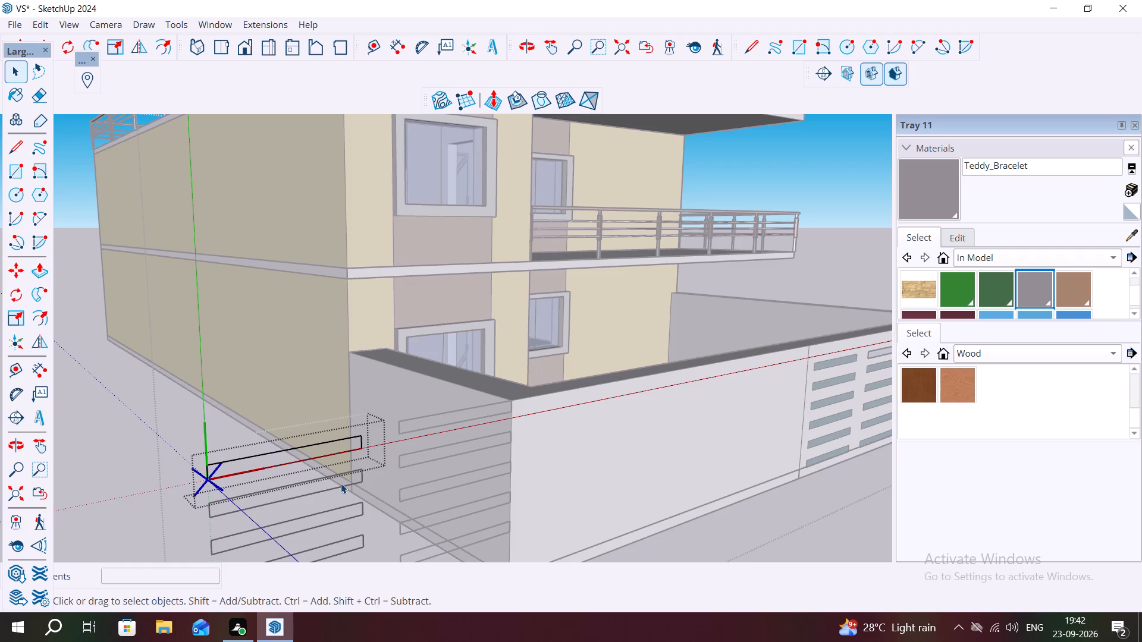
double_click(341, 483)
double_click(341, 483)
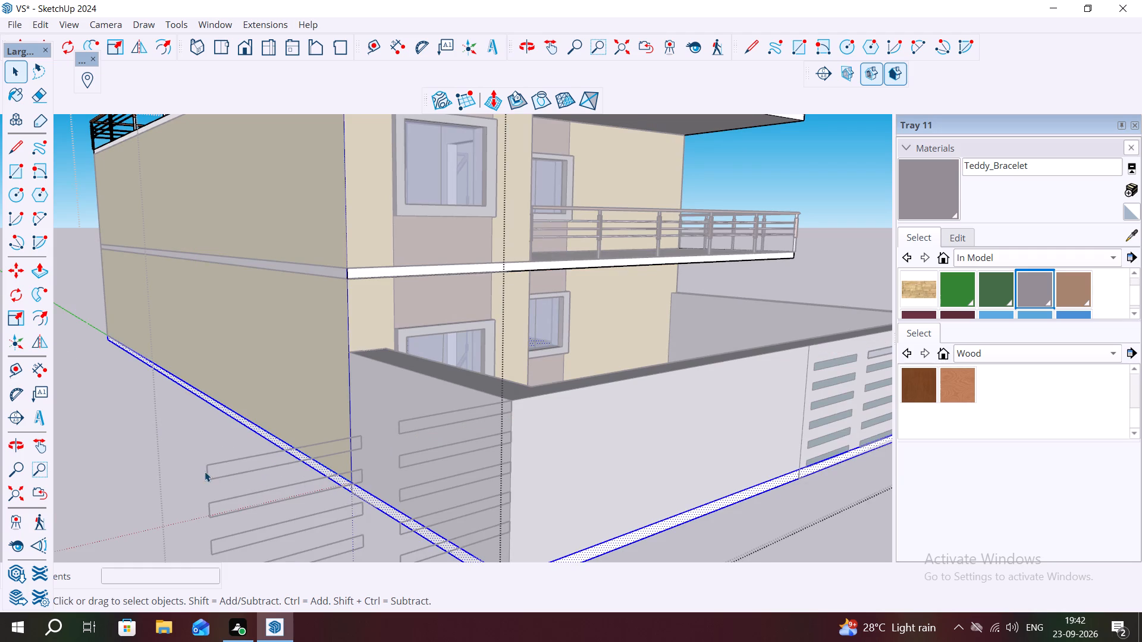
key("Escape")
Delete the whole uppermost remaining slat outline in the outer column beside the house corner.
left_click_drag(148, 423, 368, 495)
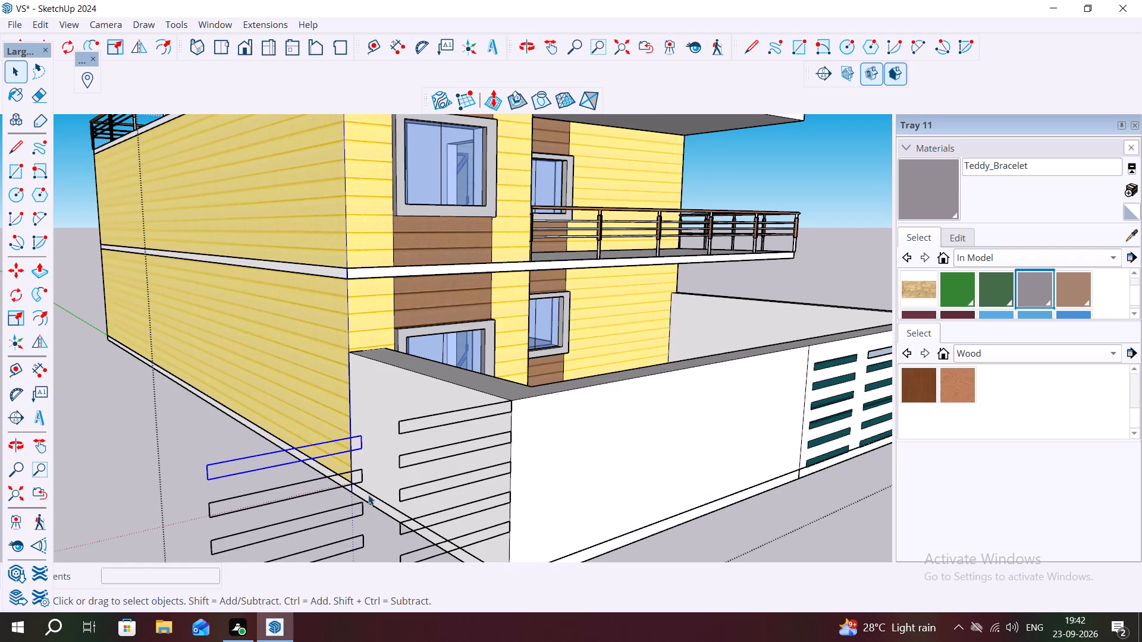
key("Delete")
Delete all the remaining slat outlines in the outer column beside the house corner.
scroll(282, 484, "down", 4)
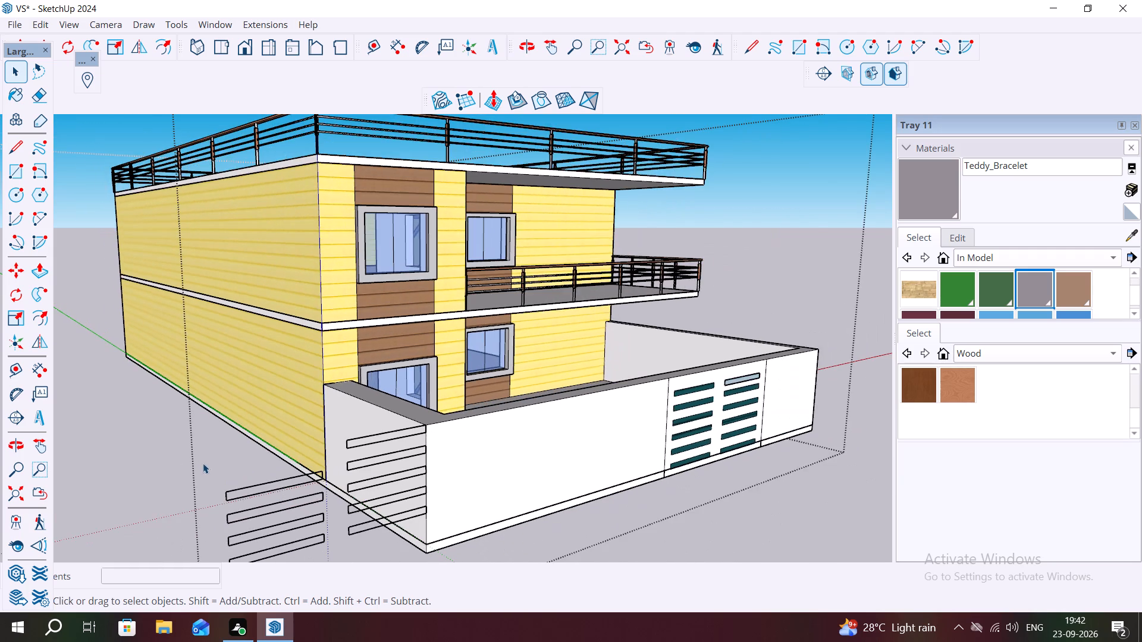
scroll(204, 464, "down", 2)
left_click_drag(201, 460, 310, 555)
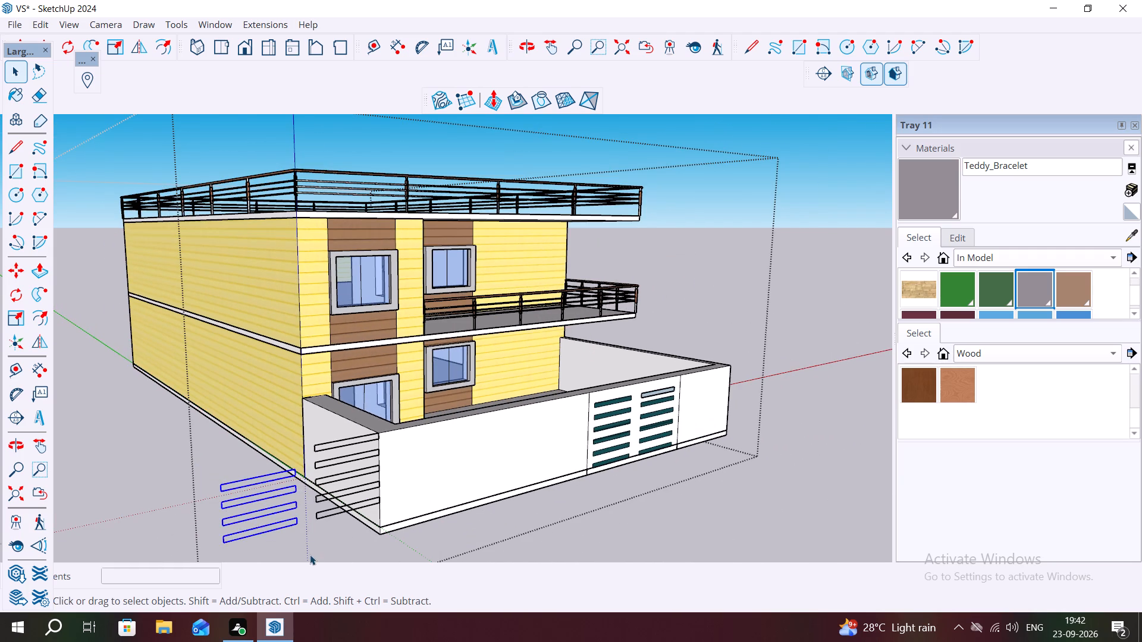
key("Delete")
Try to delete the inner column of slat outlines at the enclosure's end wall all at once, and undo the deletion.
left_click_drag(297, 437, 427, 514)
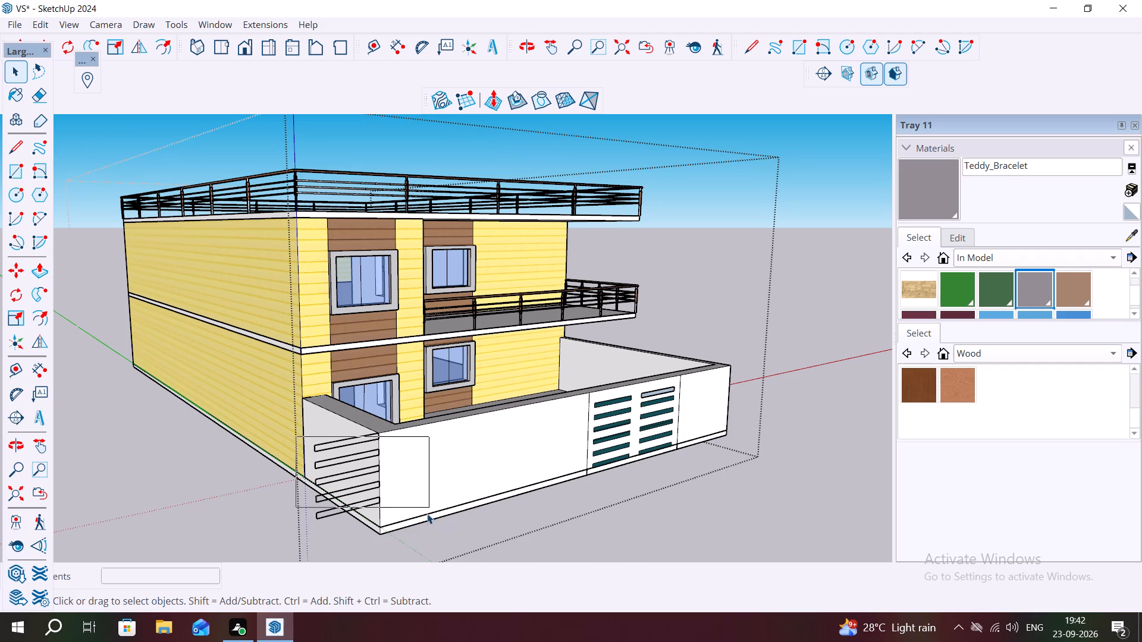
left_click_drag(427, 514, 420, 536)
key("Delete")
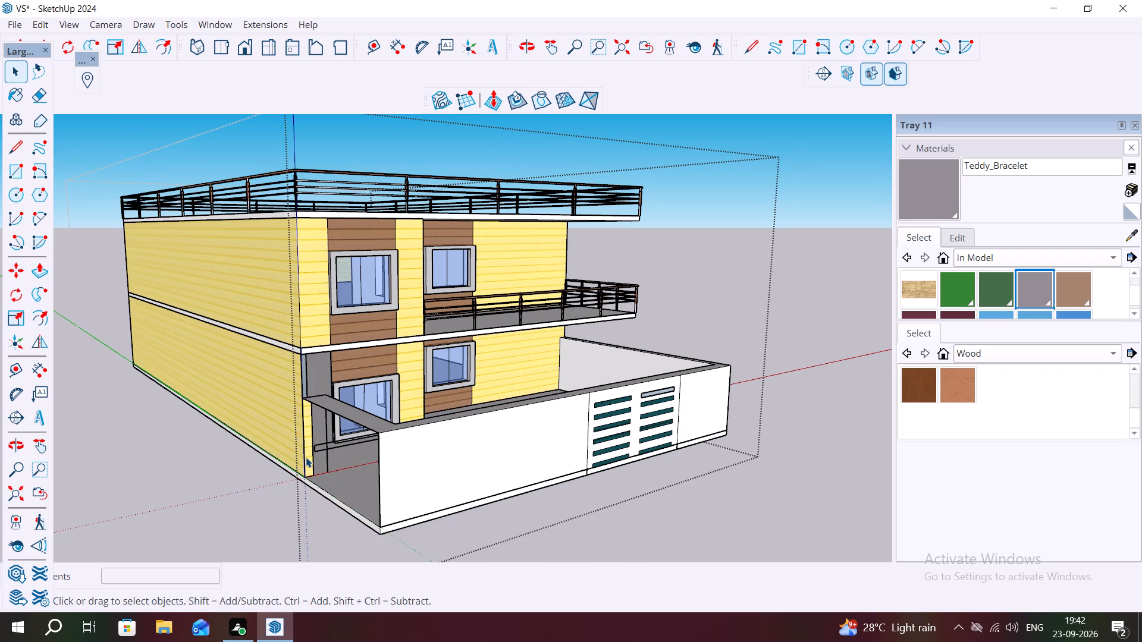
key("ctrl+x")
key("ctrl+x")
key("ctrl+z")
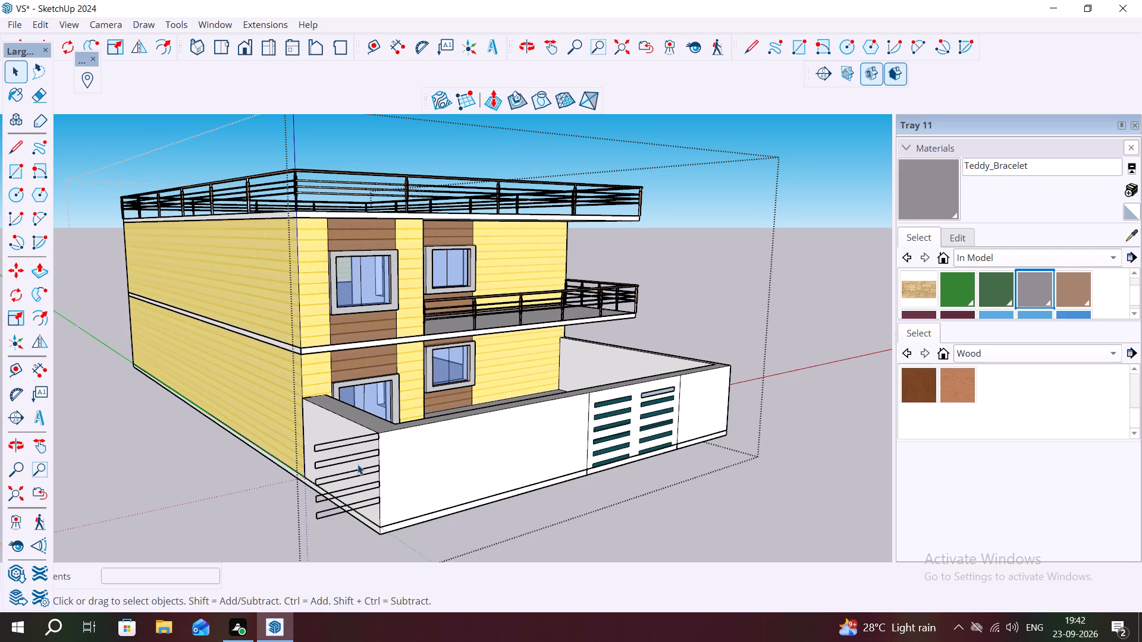
Delete edges inside the top two slat components on the enclosure's end wall.
middle_click_drag(360, 475, 409, 499)
double_click(375, 453)
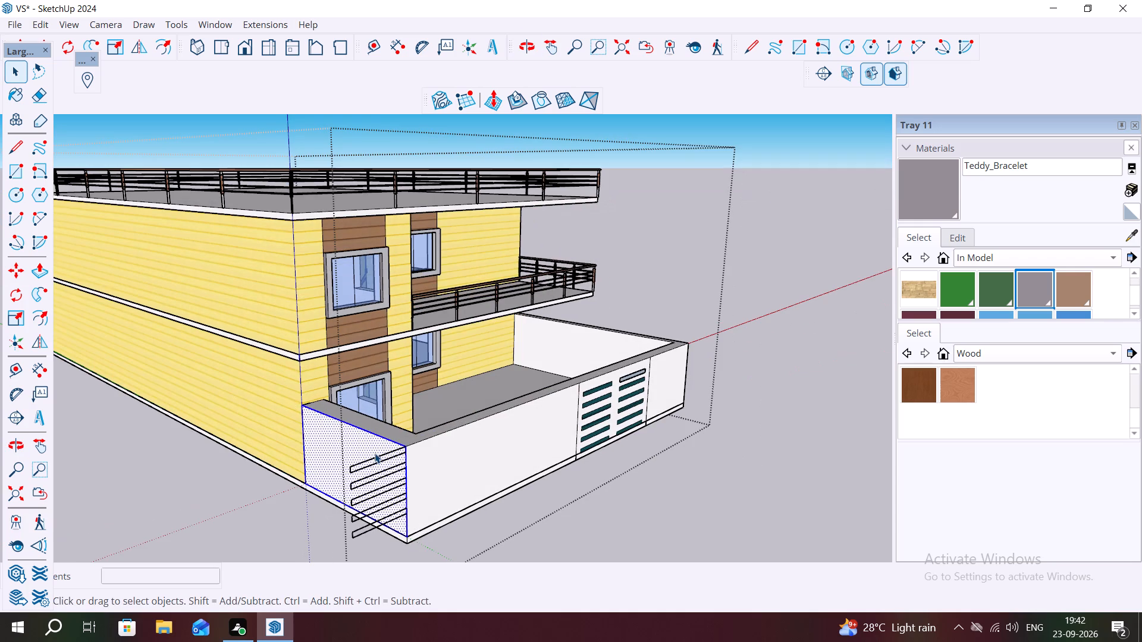
double_click(375, 456)
left_click(376, 457)
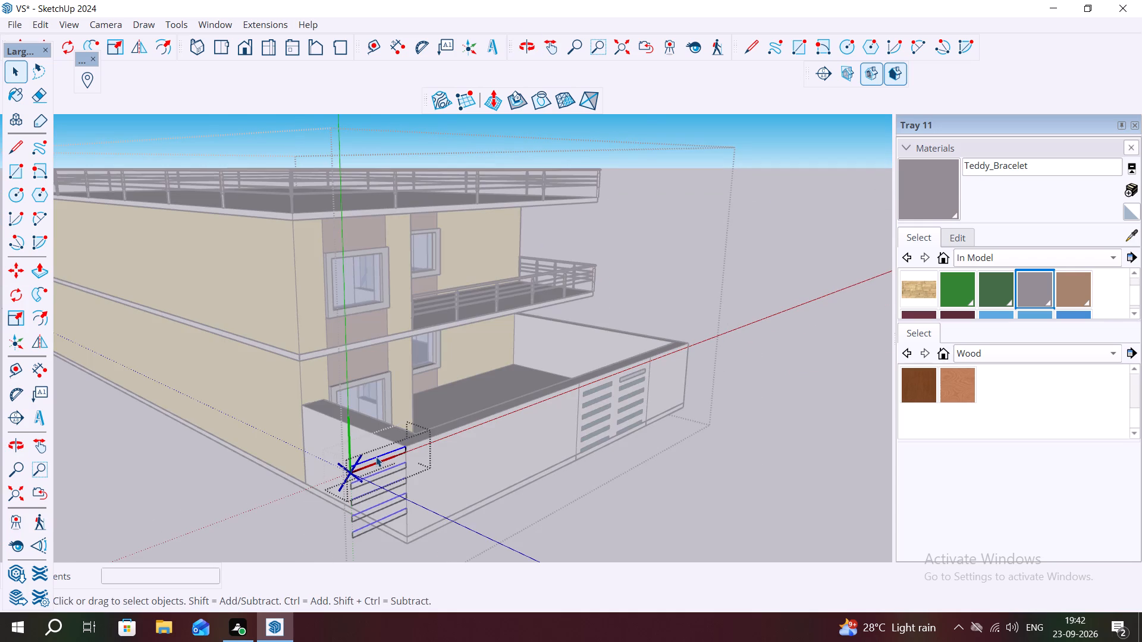
key("Delete")
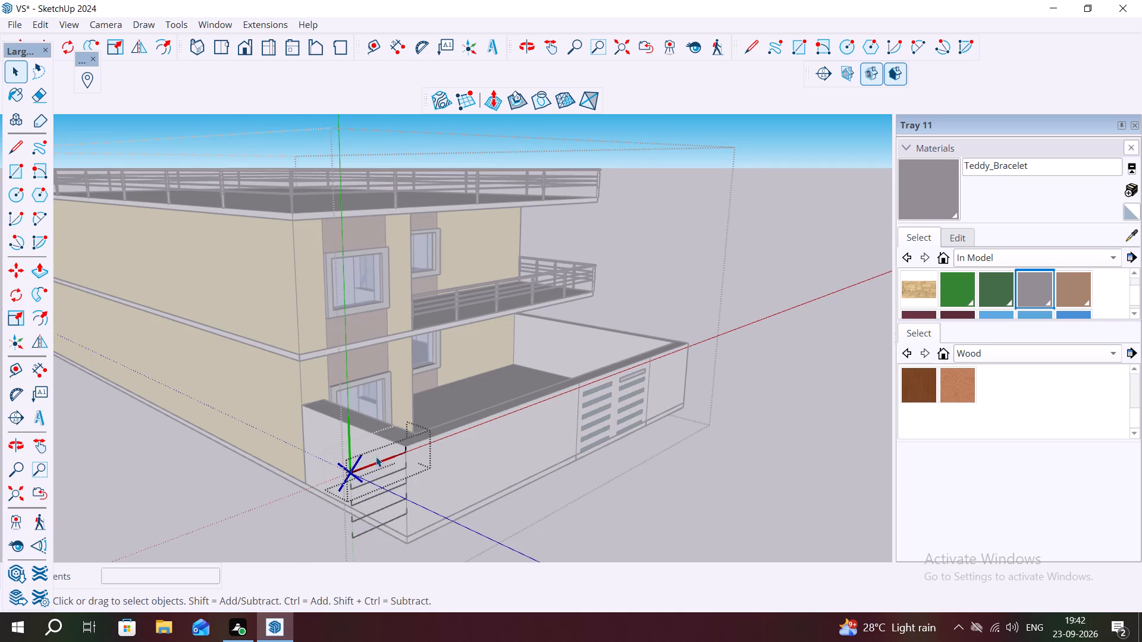
double_click(382, 477)
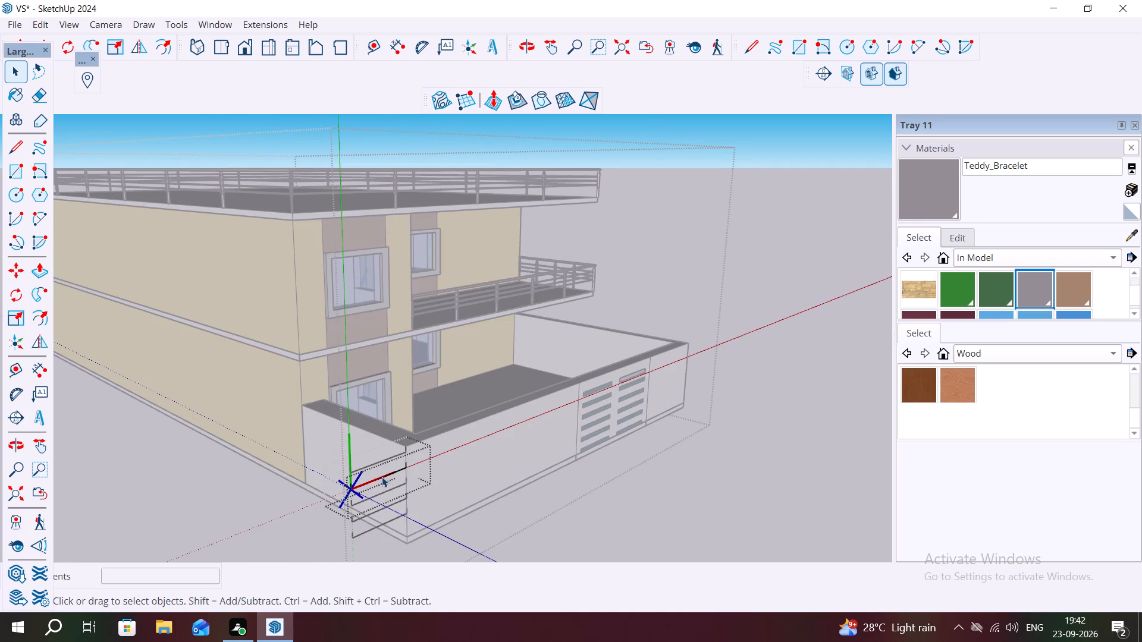
key("Delete")
Delete the whole middle slat outline on the enclosure's end wall.
scroll(374, 475, "up", 7)
double_click(393, 513)
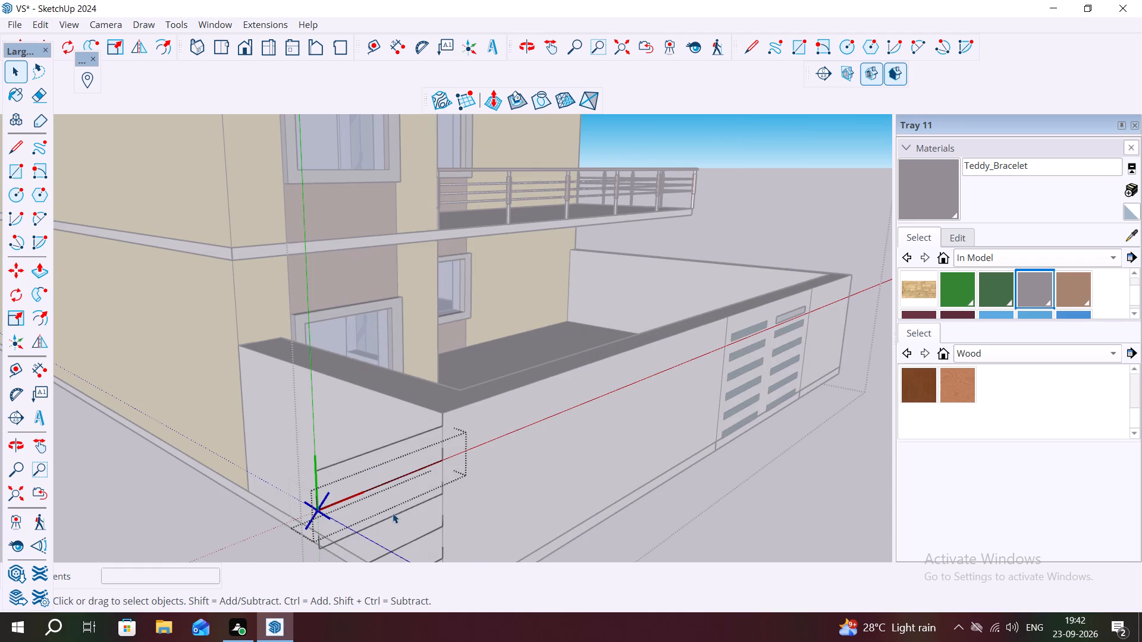
left_click(393, 513)
left_click(387, 515)
left_click(375, 520)
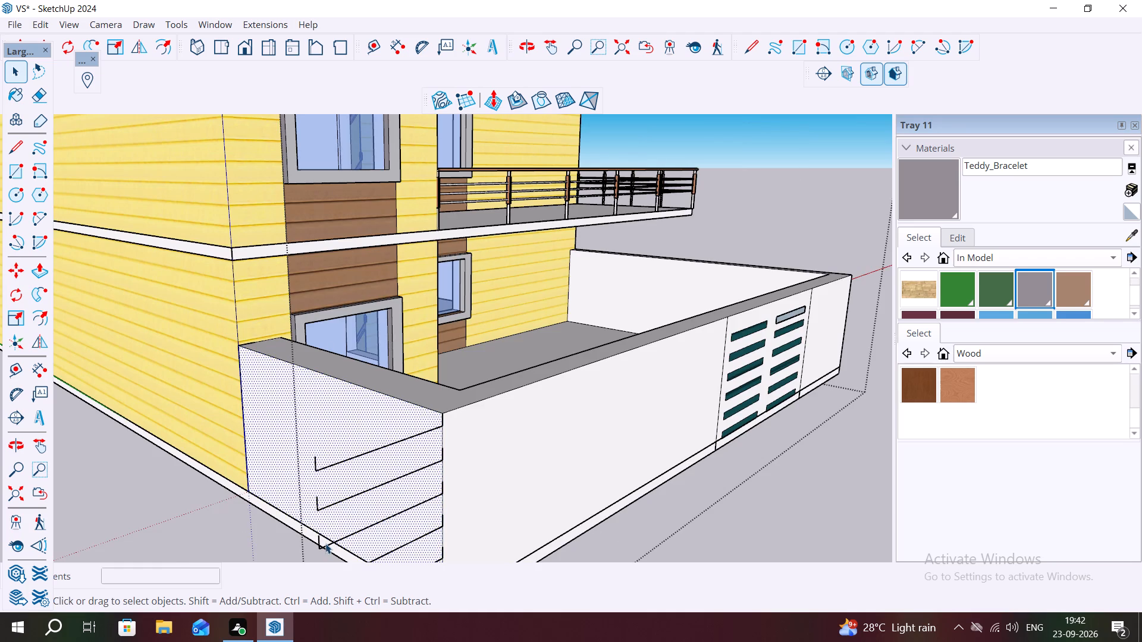
left_click(322, 548)
key("Delete")
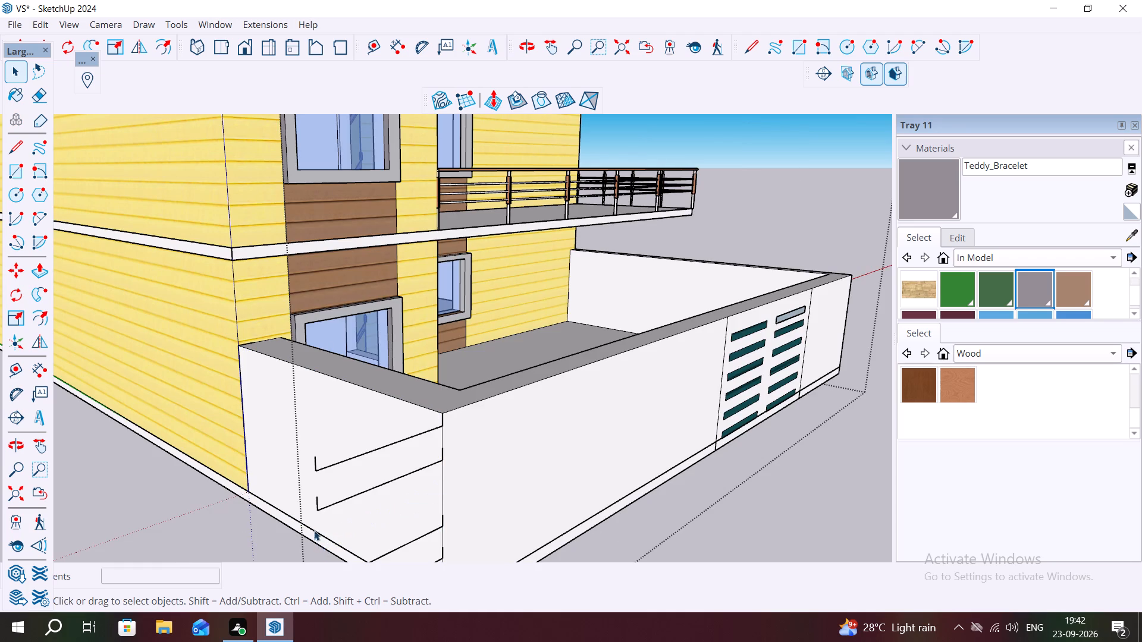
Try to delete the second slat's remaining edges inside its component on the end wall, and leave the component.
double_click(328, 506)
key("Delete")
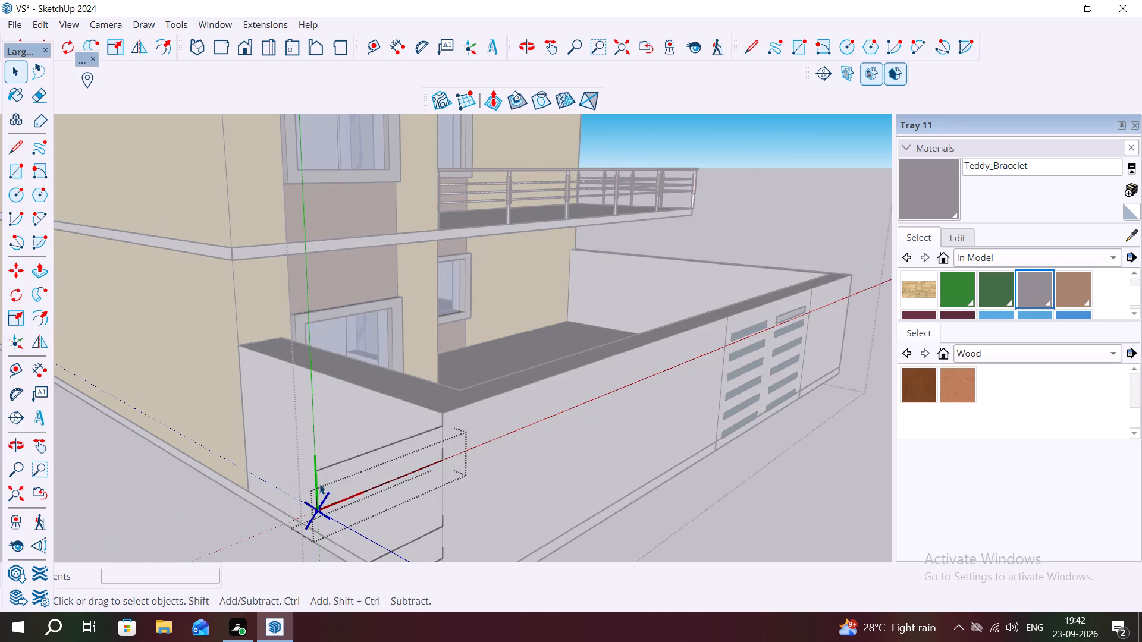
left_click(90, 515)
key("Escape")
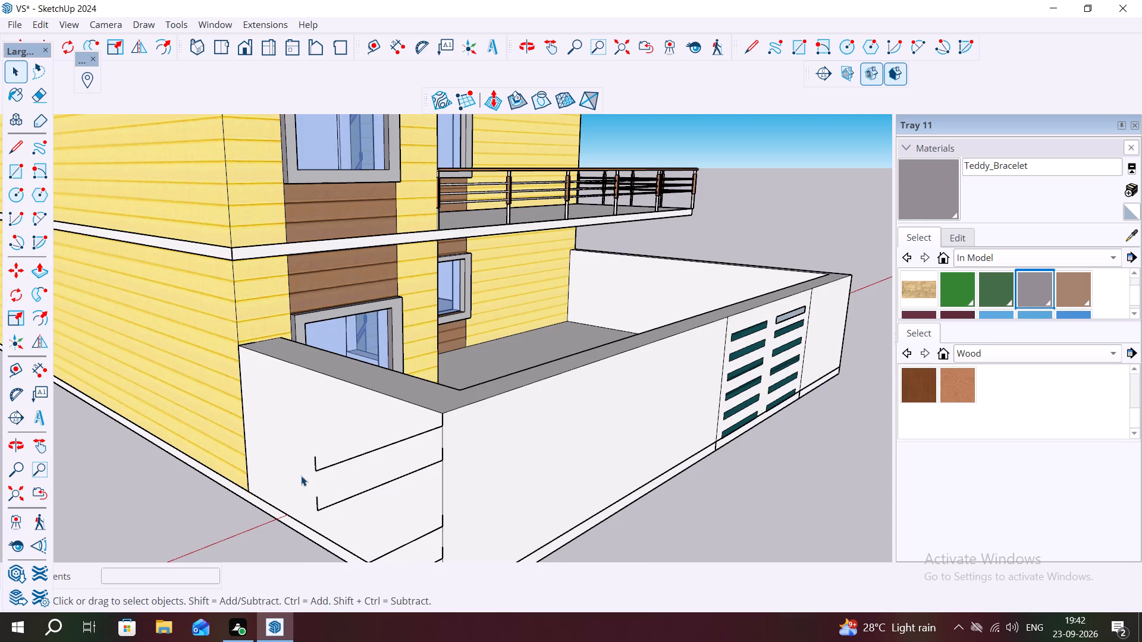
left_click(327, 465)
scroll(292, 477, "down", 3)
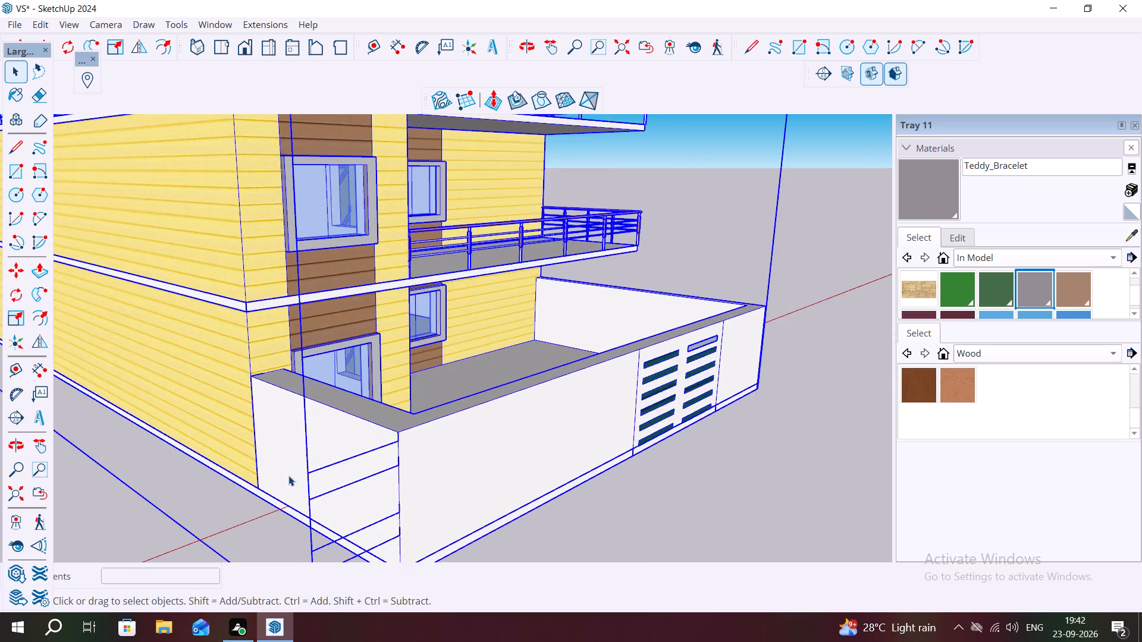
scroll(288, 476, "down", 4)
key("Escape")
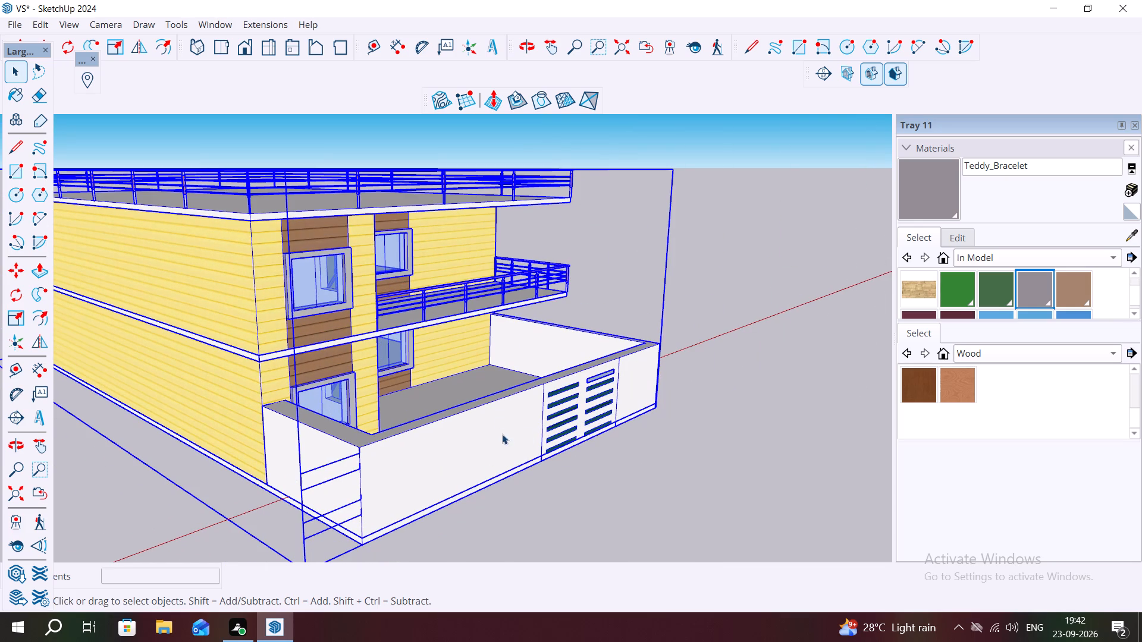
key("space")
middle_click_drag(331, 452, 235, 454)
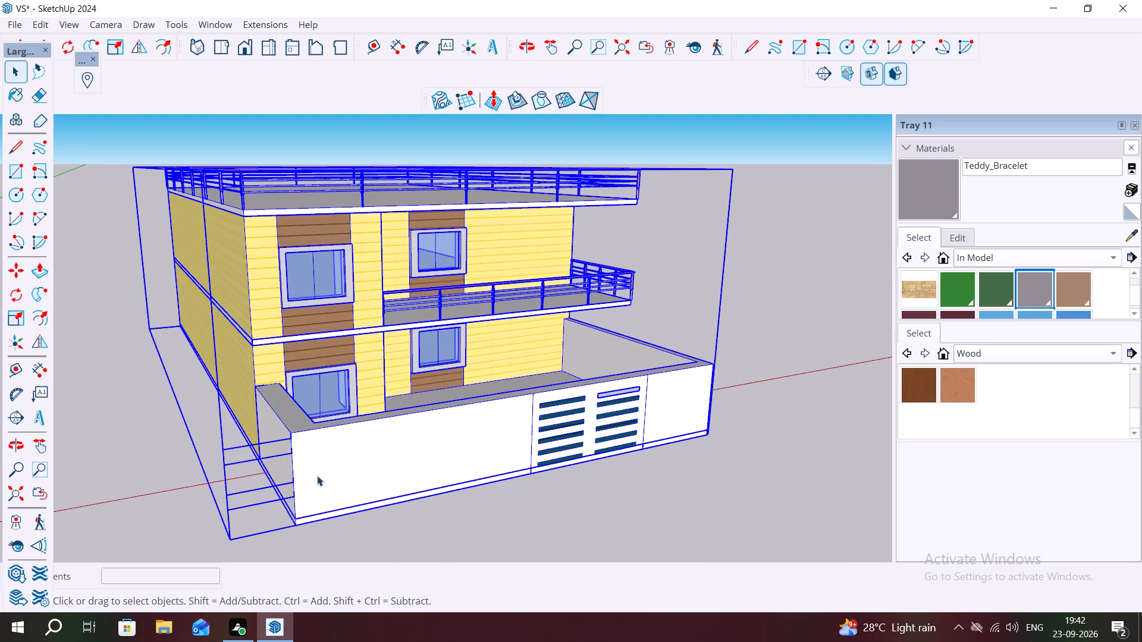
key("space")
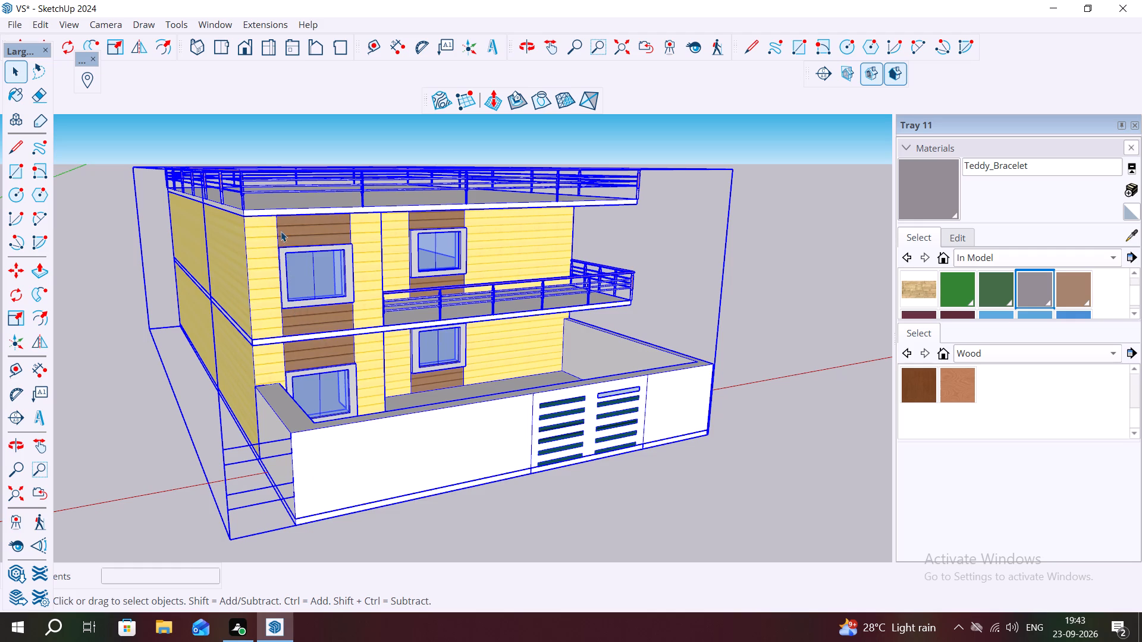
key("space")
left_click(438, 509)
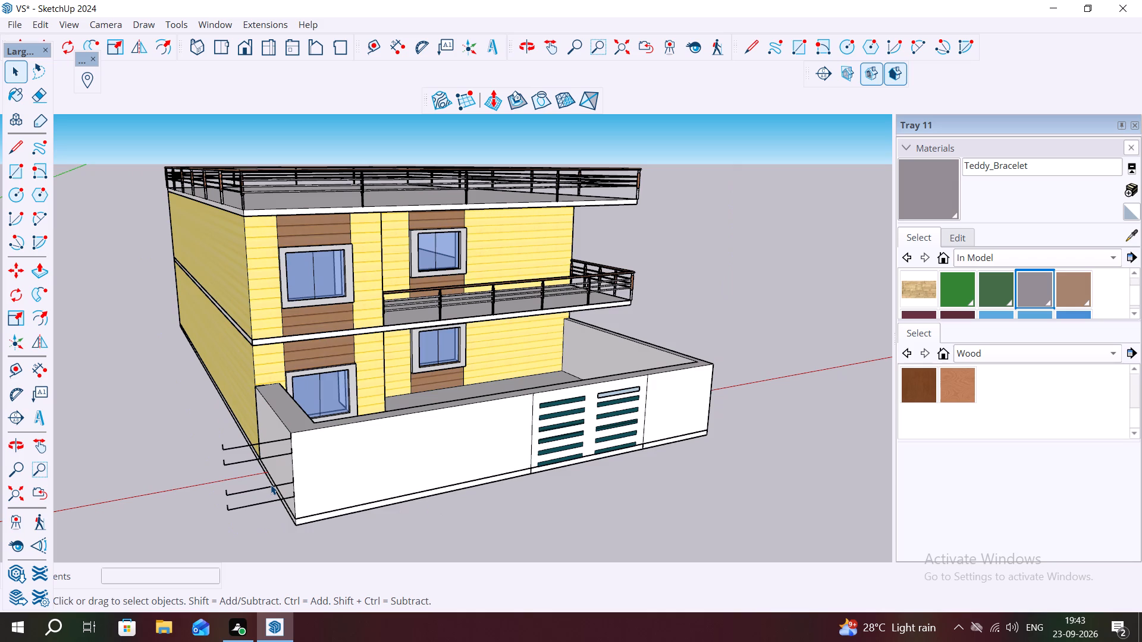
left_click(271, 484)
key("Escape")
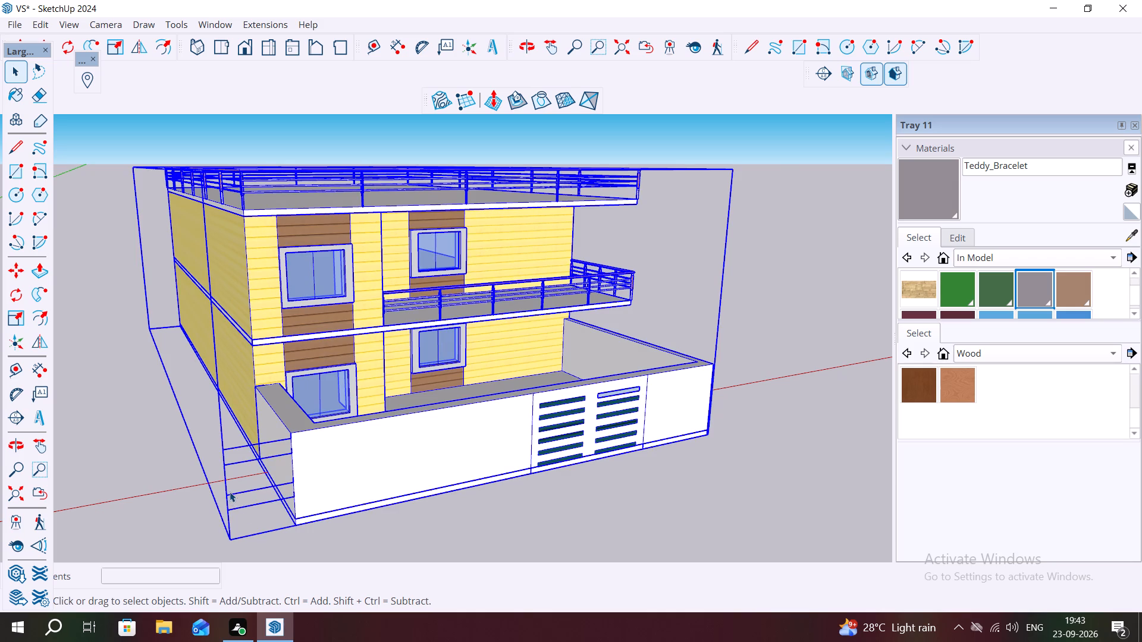
Open the house group and delete the whole lowest slat outline at the enclosure's end wall.
scroll(230, 492, "up", 3)
key("space")
left_click(255, 509)
double_click(255, 509)
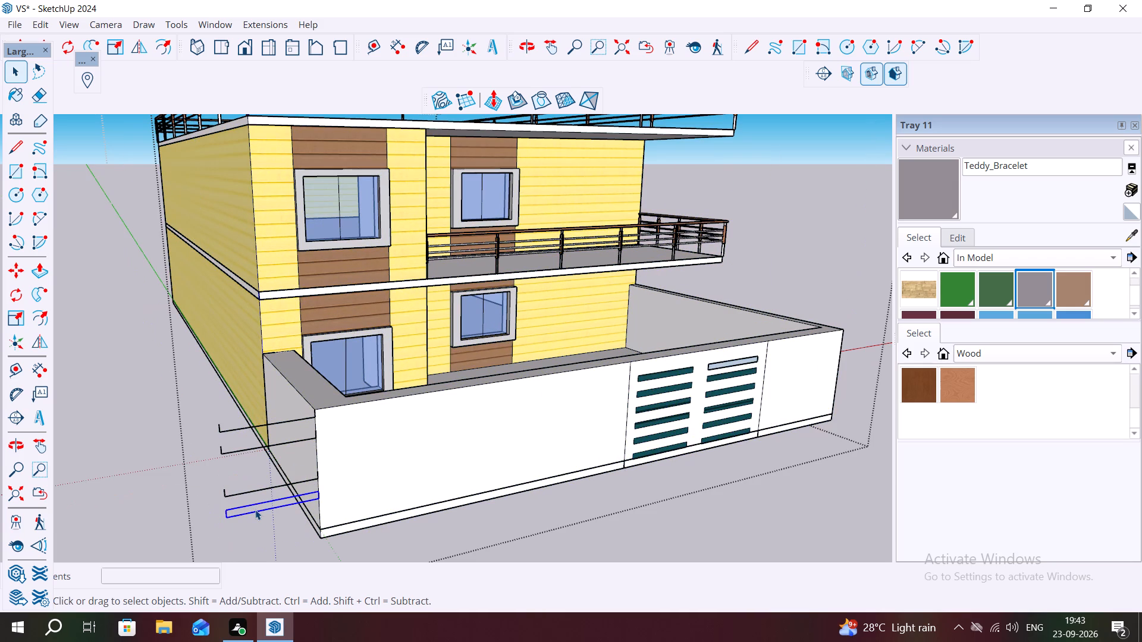
key("Delete")
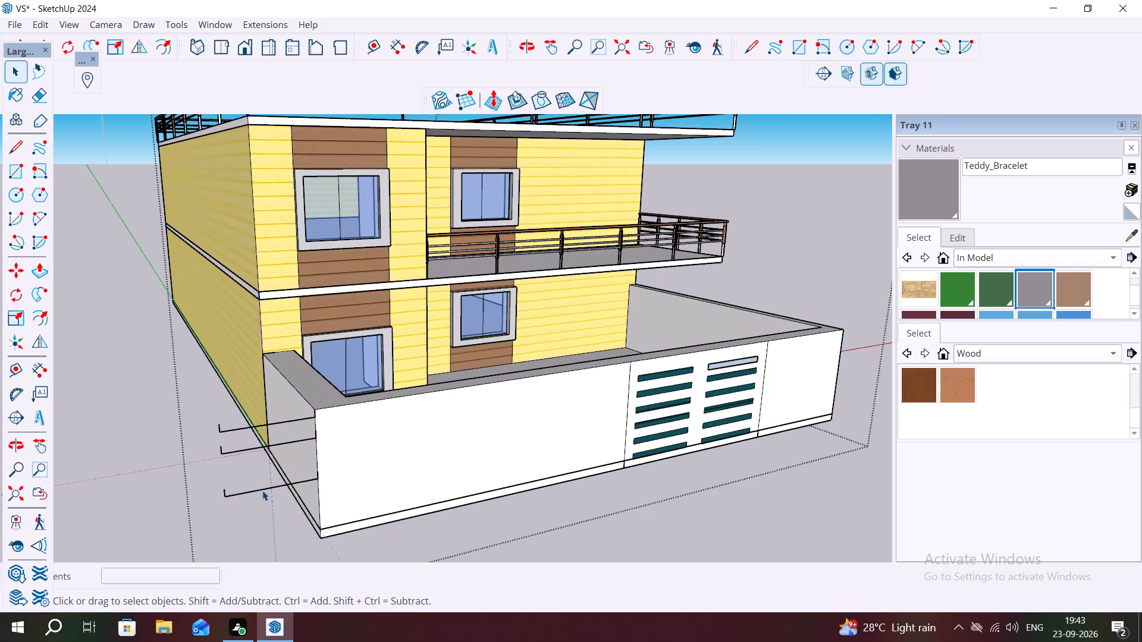
Delete the remaining long slat edges at the end wall from inside the lowest remaining slat component.
double_click(262, 489)
key("Delete")
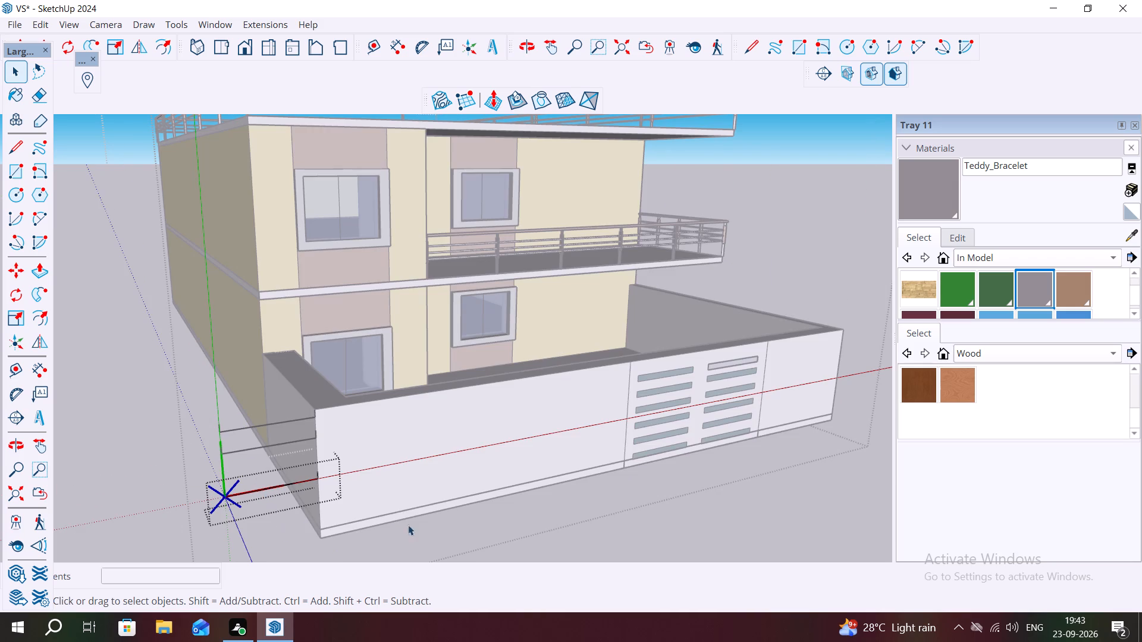
left_click(435, 534)
double_click(255, 489)
key("Delete")
double_click(261, 491)
key("Delete")
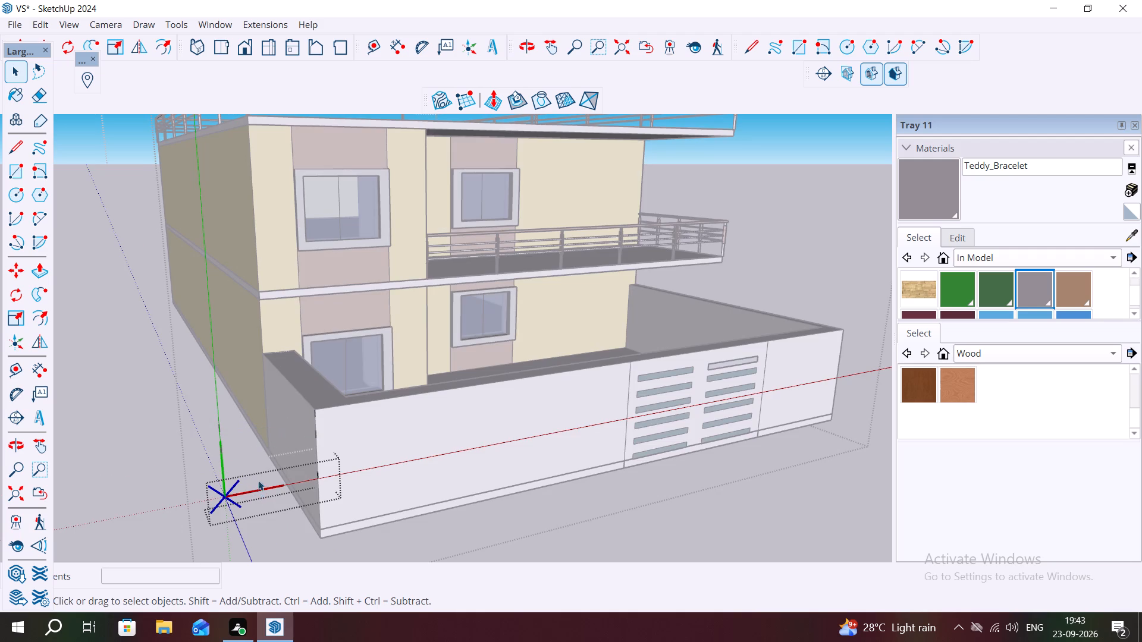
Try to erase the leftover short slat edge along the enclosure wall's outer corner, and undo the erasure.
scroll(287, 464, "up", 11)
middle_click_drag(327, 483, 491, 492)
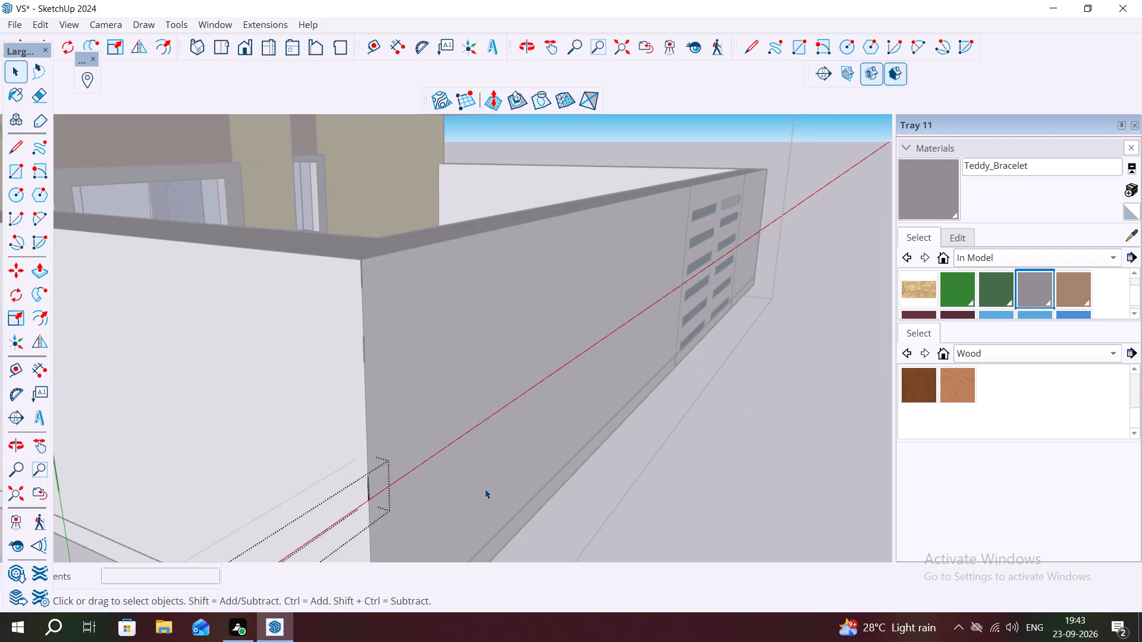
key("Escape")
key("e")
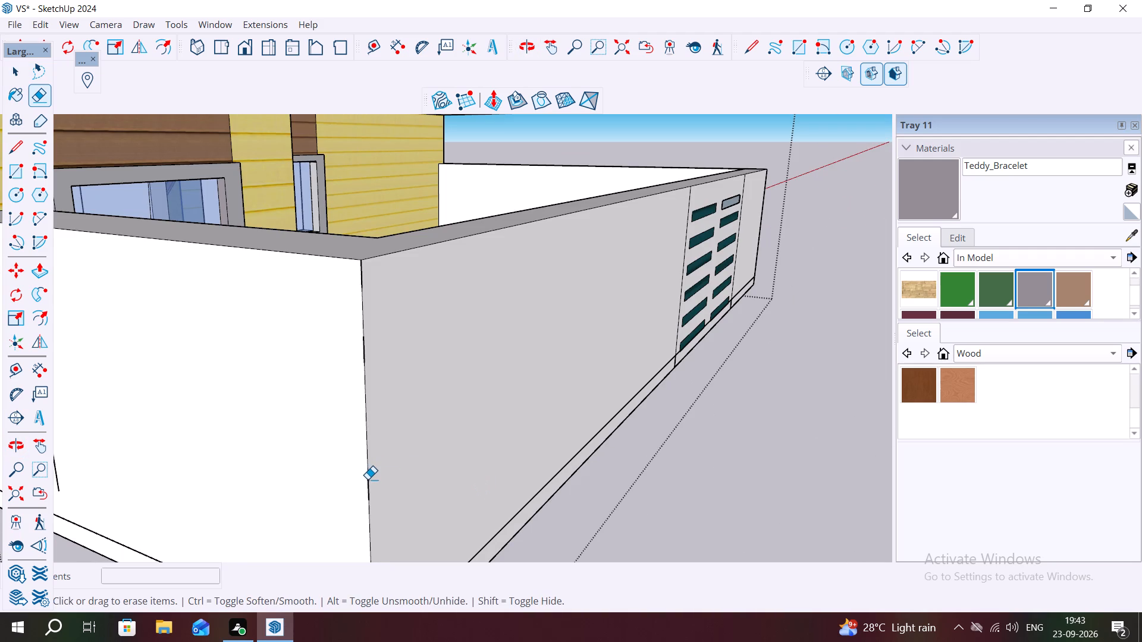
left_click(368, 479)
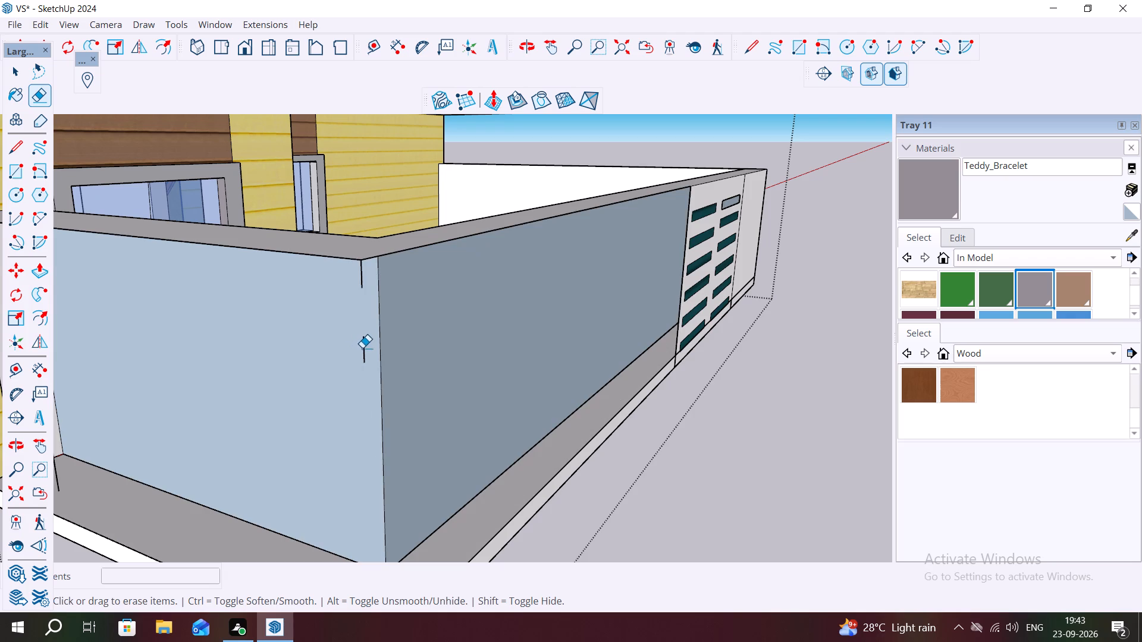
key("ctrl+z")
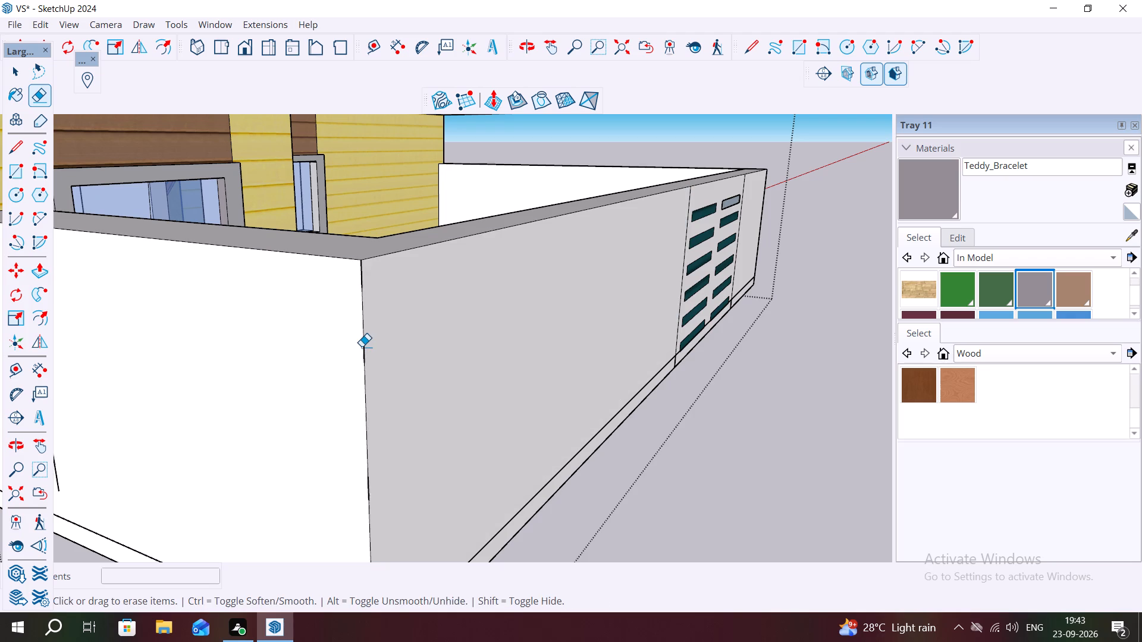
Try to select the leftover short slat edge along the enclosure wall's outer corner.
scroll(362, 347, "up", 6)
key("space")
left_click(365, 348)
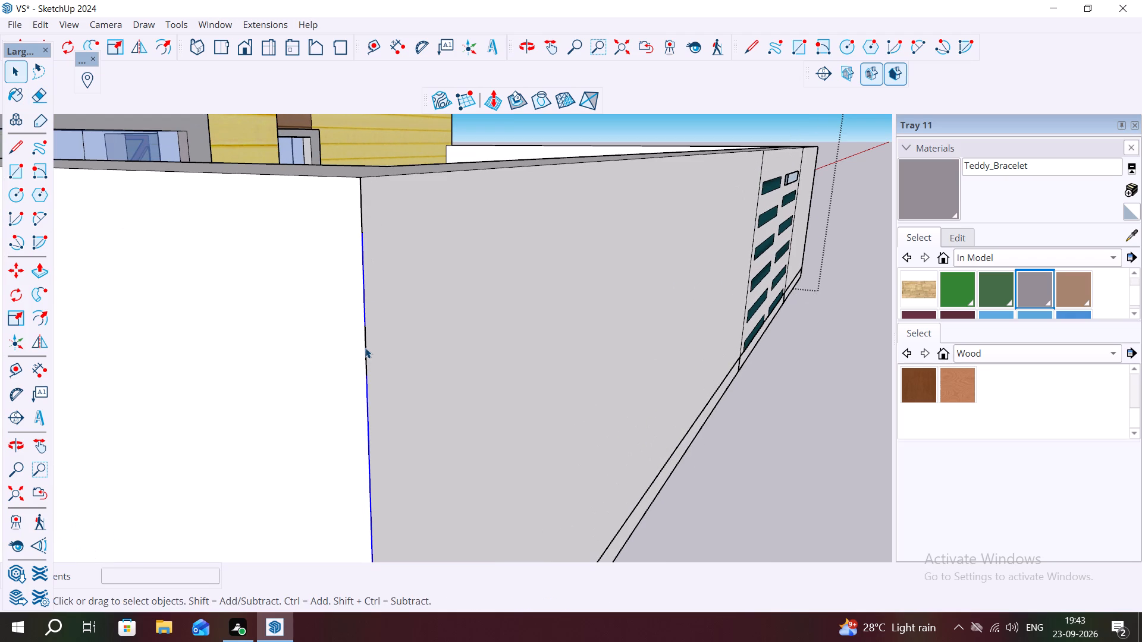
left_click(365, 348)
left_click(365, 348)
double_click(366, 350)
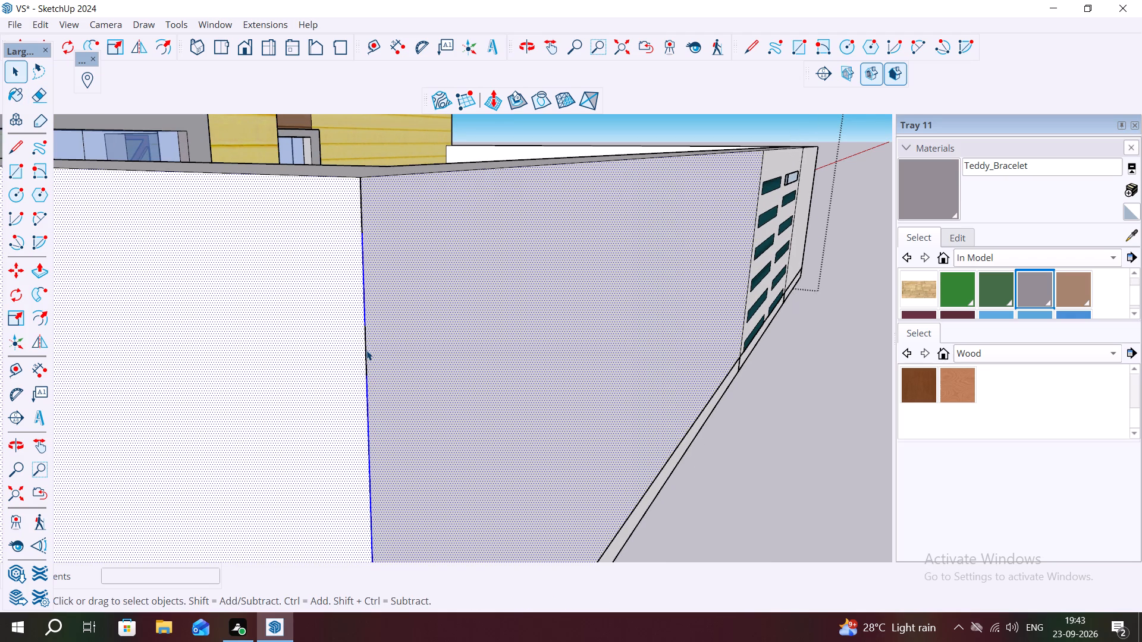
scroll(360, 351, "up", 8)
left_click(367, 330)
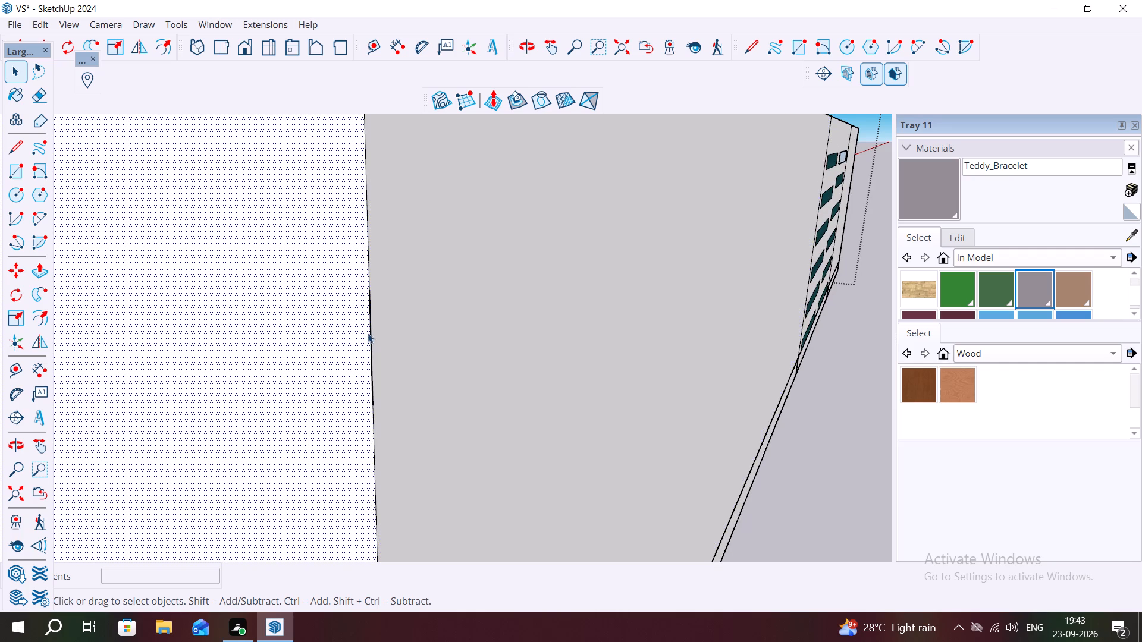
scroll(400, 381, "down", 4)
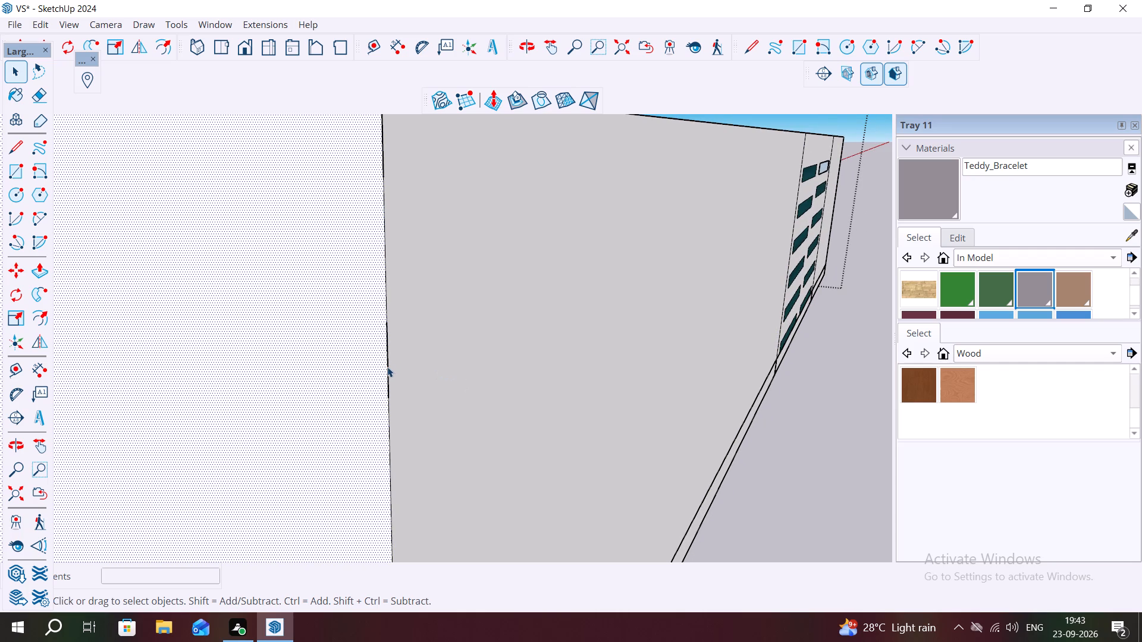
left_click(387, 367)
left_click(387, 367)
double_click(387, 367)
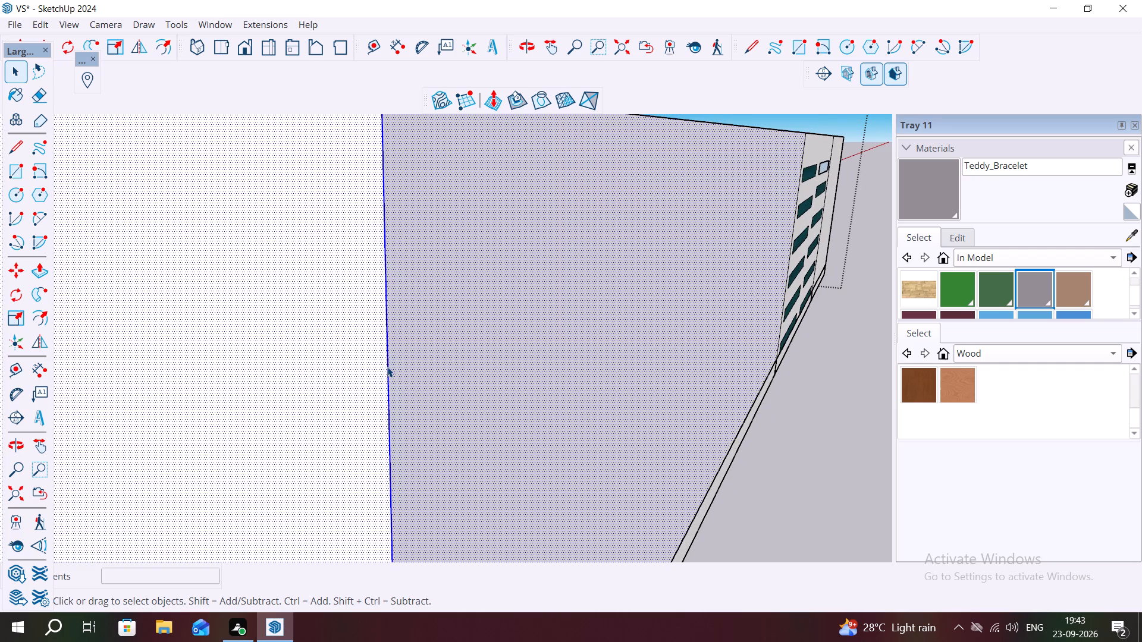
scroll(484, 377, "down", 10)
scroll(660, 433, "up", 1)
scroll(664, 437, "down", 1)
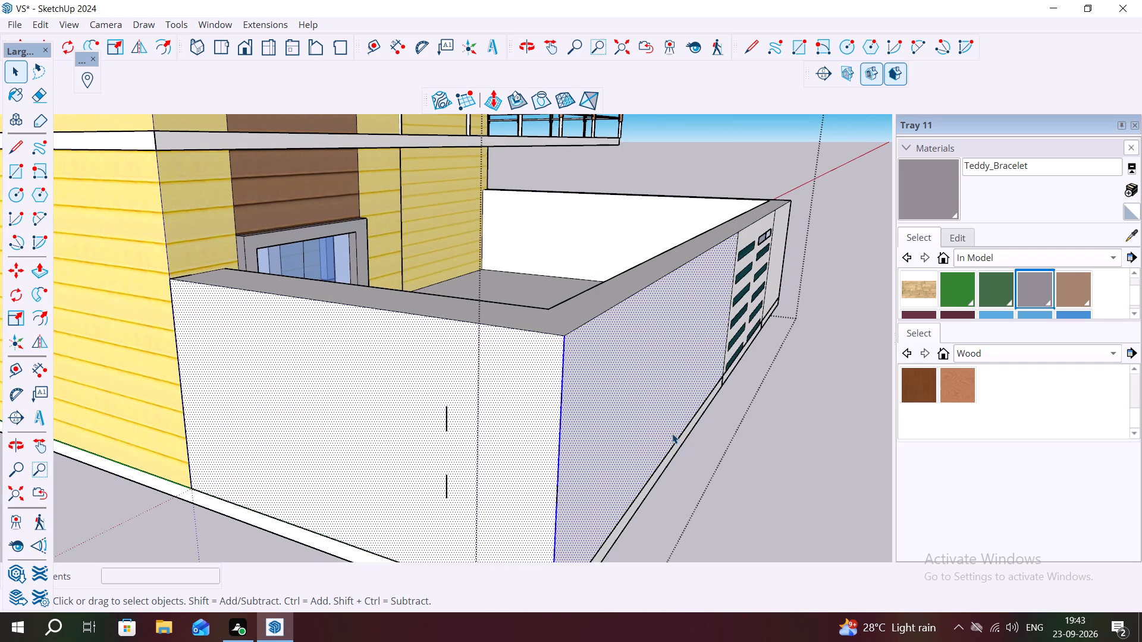
Undo the last two slat edge deletions at the enclosure's end wall.
key("ctrl+z")
key("ctrl+z")
middle_click_drag(629, 442, 504, 438)
left_click(773, 495)
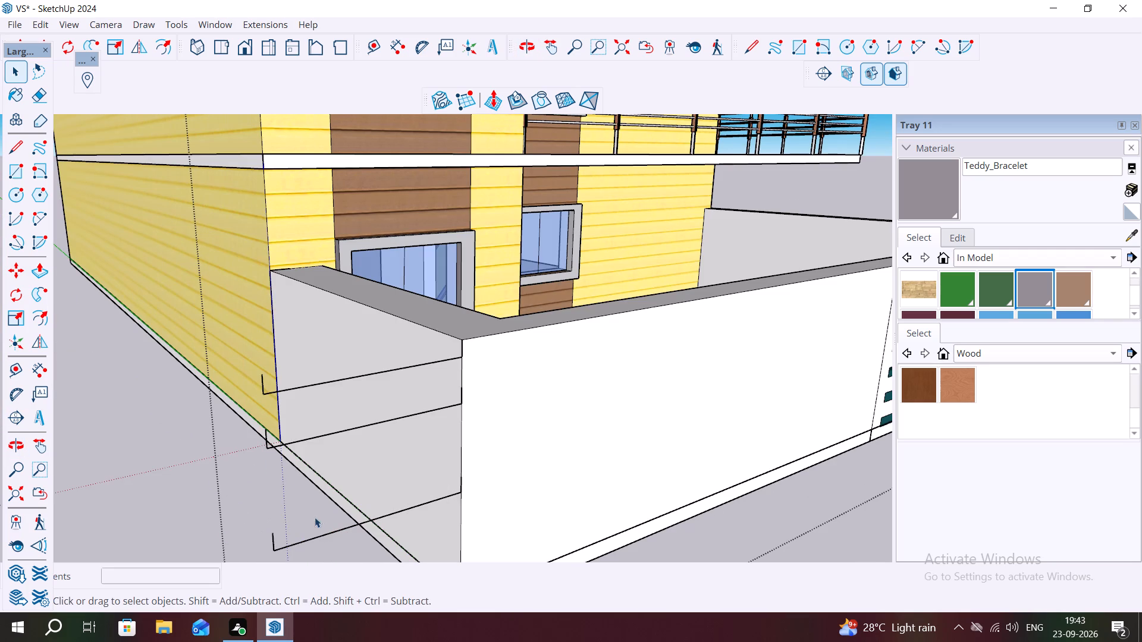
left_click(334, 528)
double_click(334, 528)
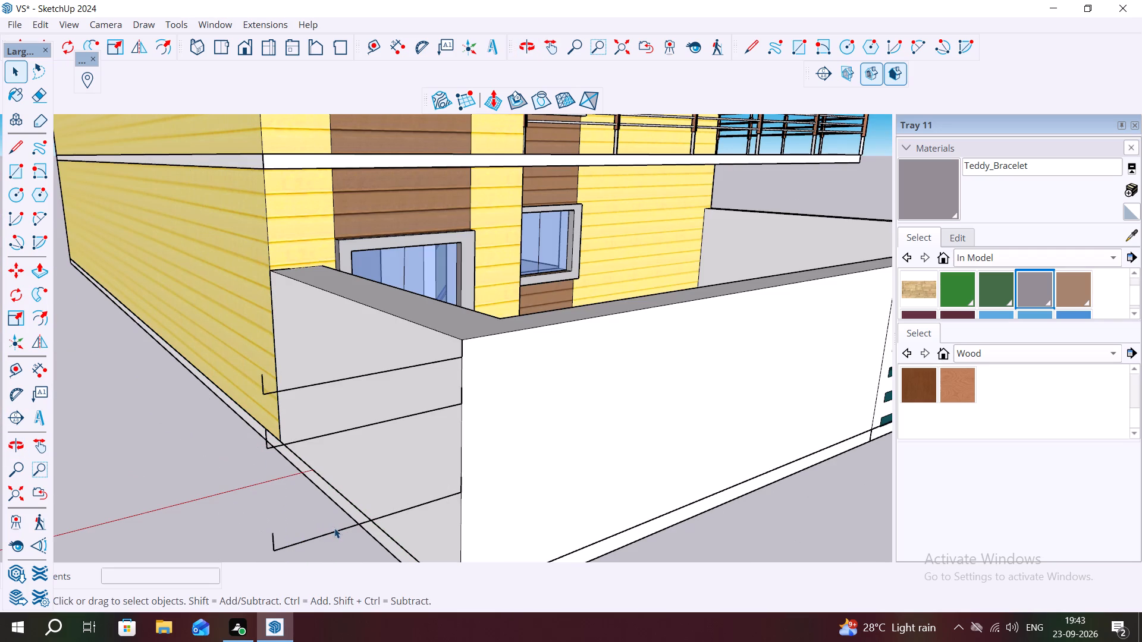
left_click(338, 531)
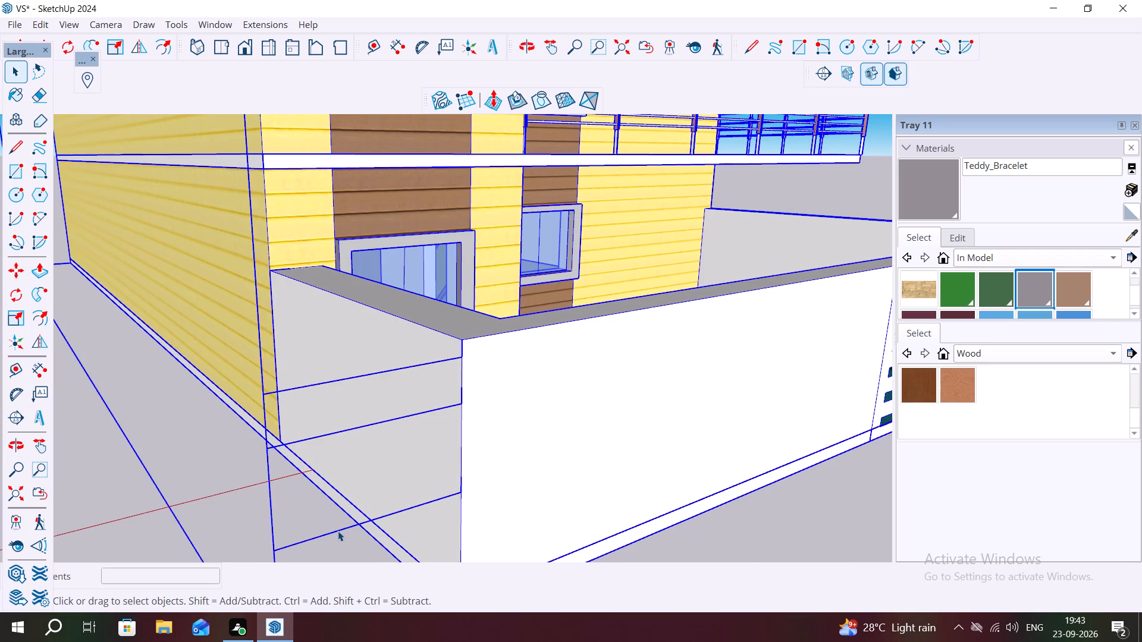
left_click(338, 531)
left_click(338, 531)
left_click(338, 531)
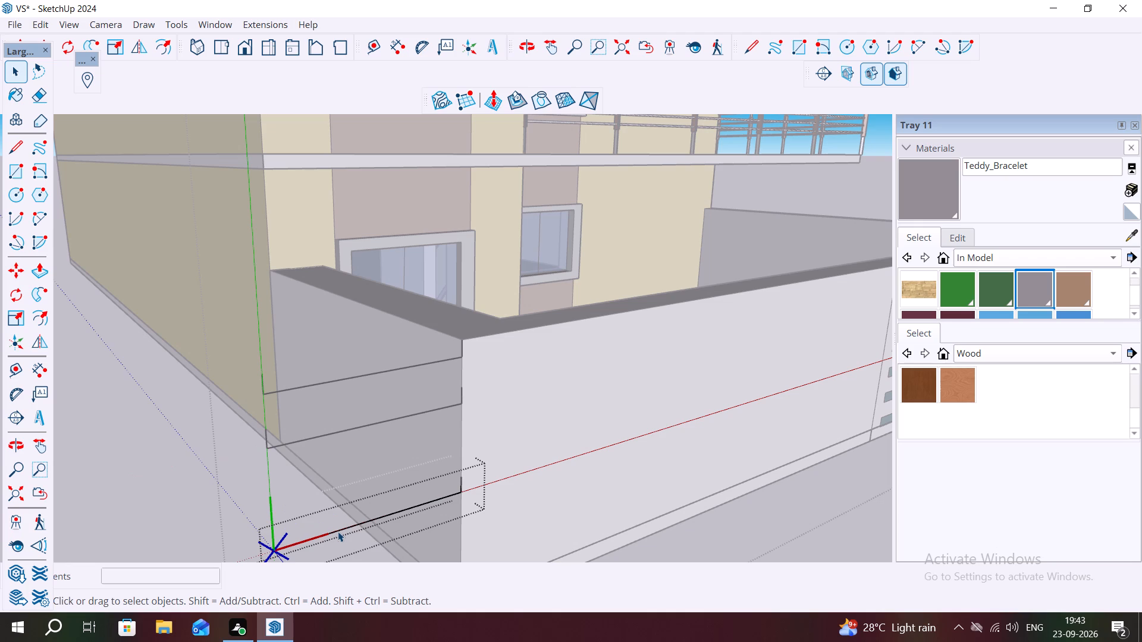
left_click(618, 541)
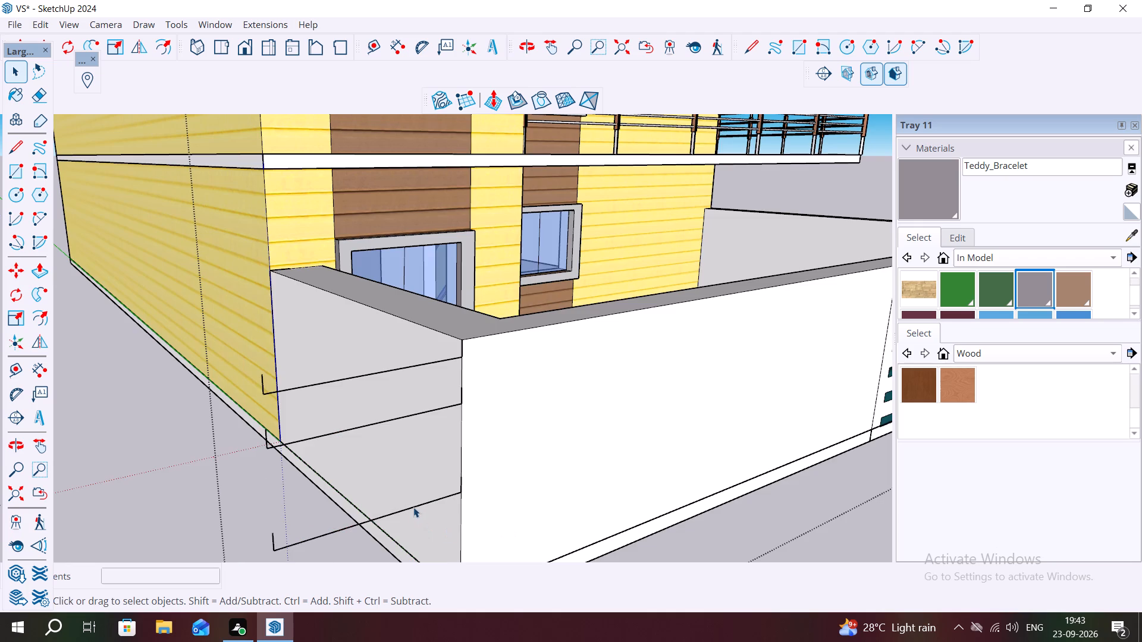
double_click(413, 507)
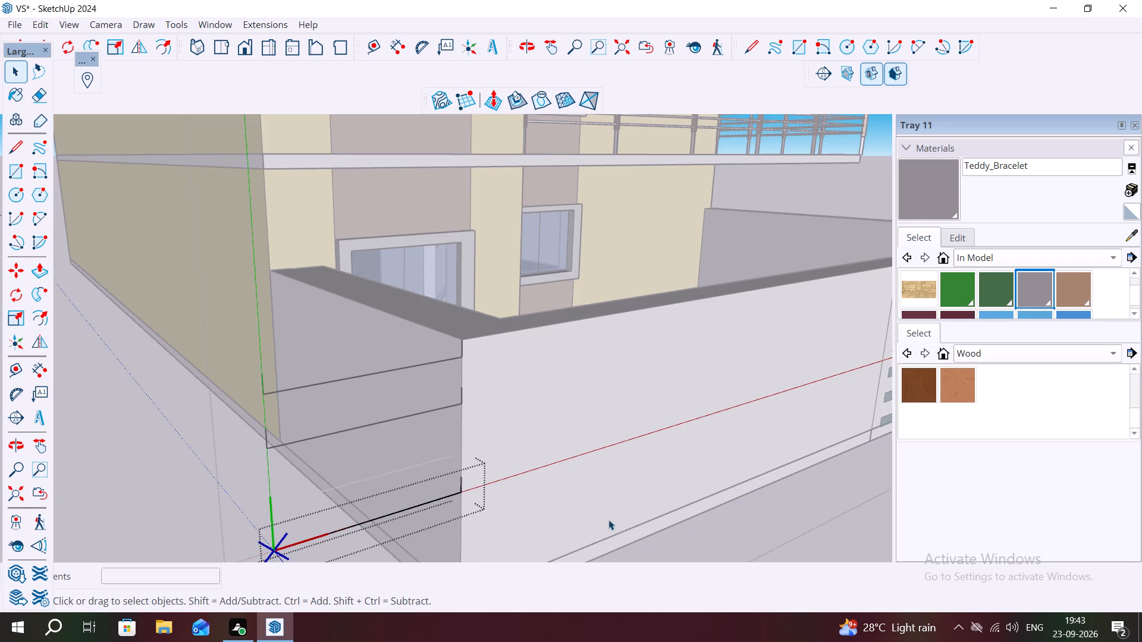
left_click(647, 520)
Delete the three whole slat outlines at the enclosure's end wall from within the house group.
left_click(419, 502)
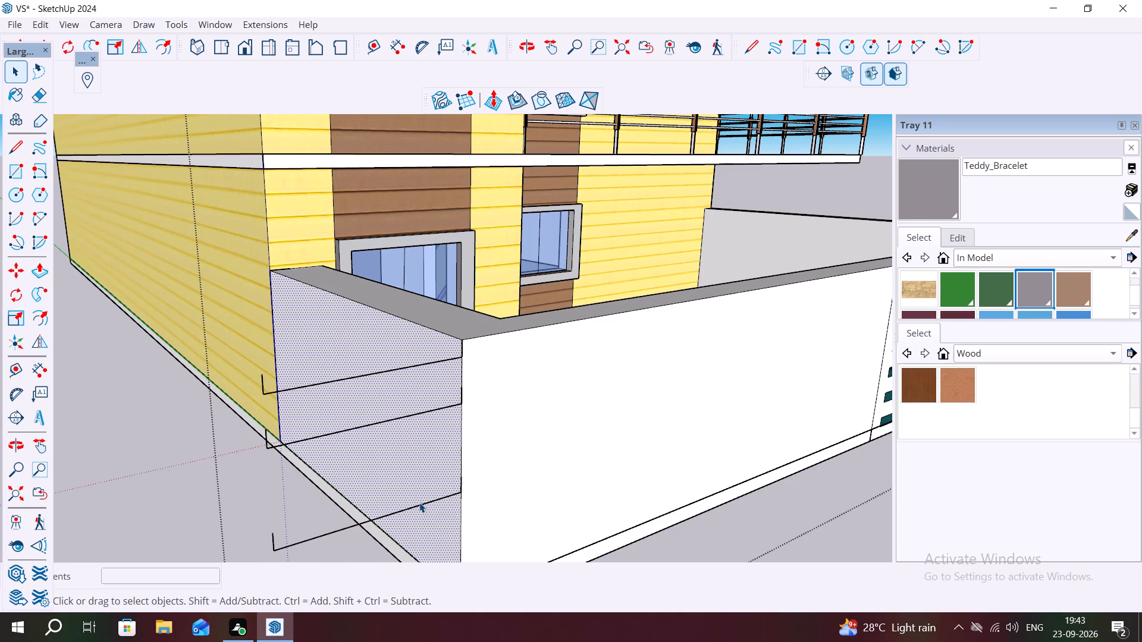
left_click(407, 509)
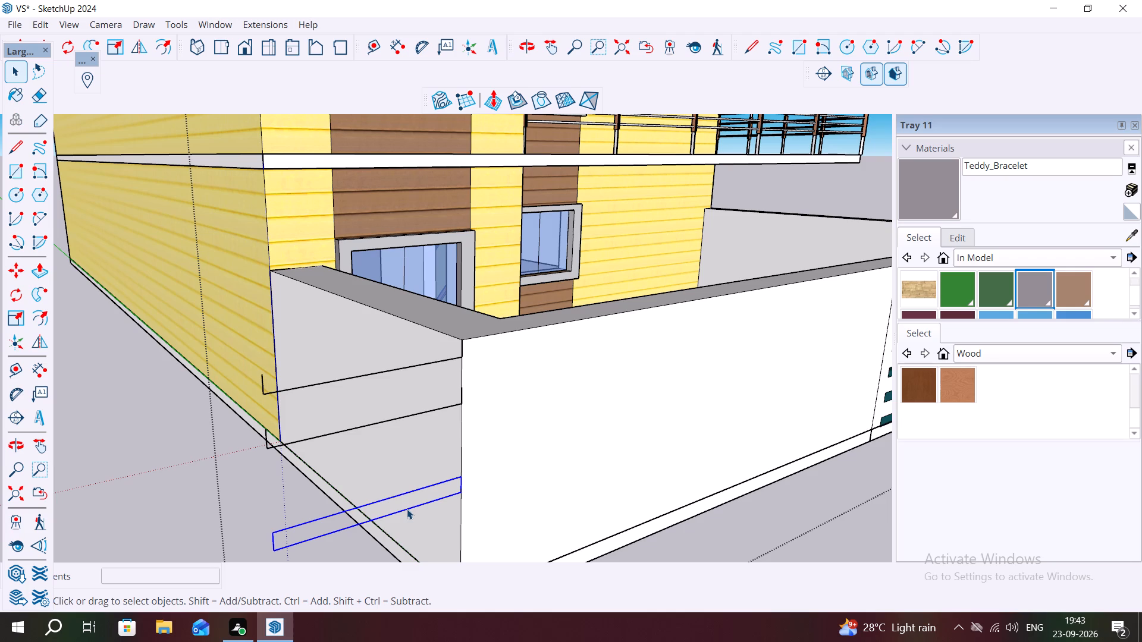
key("Delete")
left_click(289, 443)
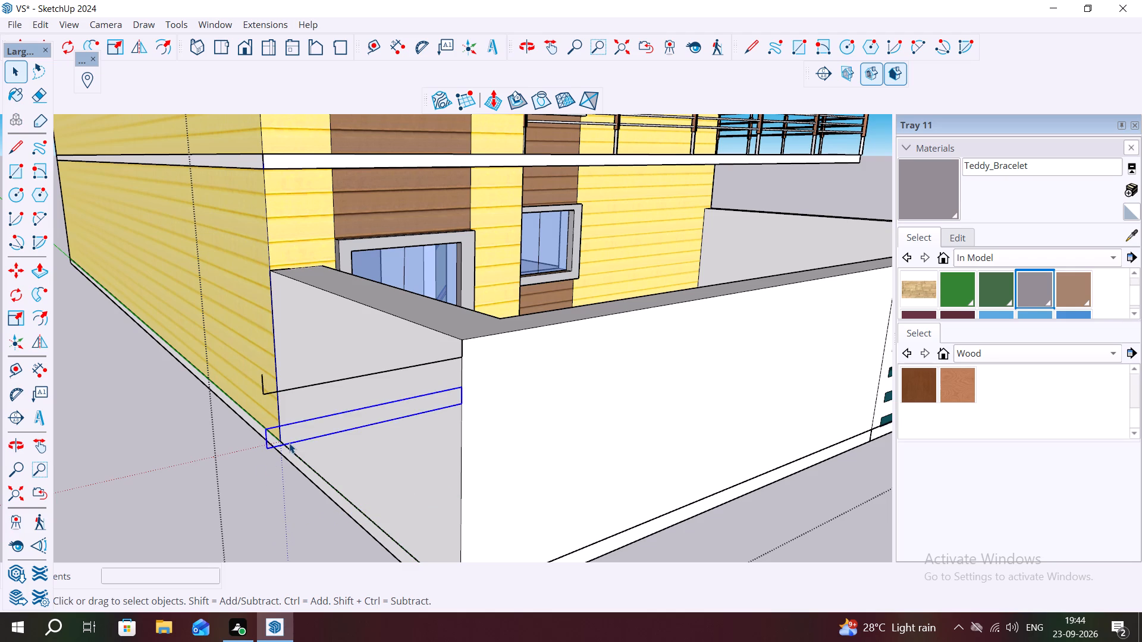
key("Delete")
left_click(275, 392)
key("Delete")
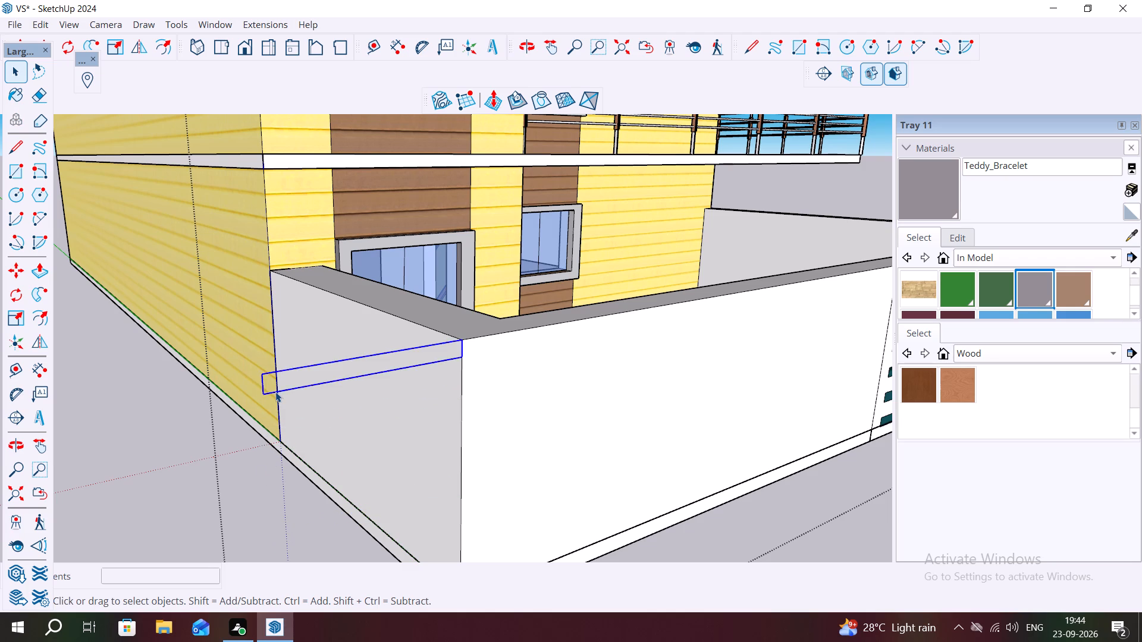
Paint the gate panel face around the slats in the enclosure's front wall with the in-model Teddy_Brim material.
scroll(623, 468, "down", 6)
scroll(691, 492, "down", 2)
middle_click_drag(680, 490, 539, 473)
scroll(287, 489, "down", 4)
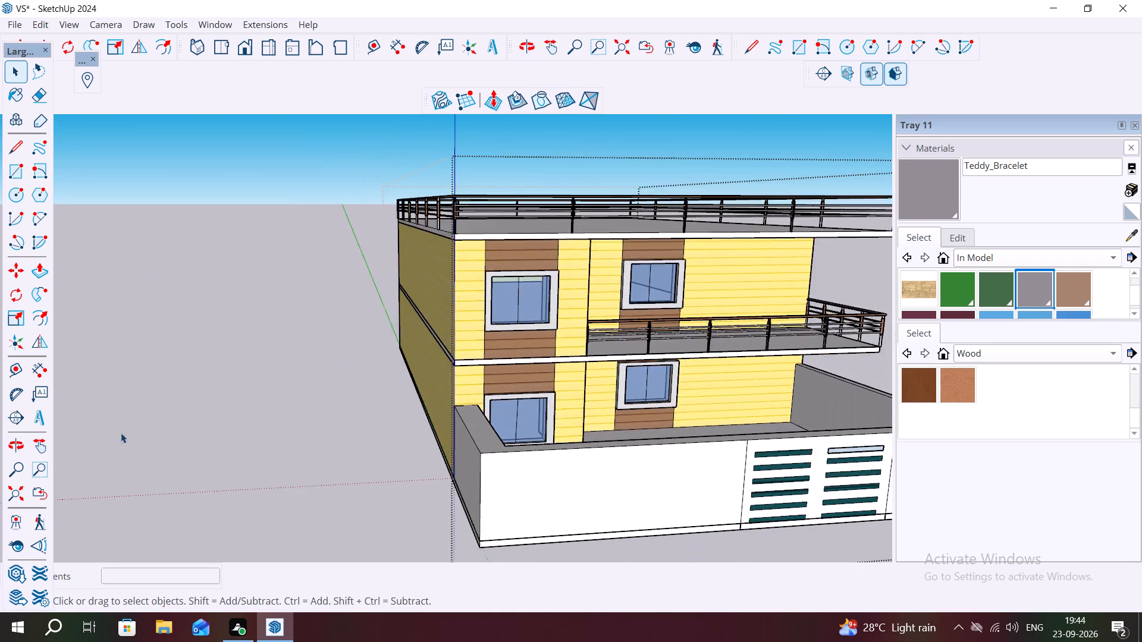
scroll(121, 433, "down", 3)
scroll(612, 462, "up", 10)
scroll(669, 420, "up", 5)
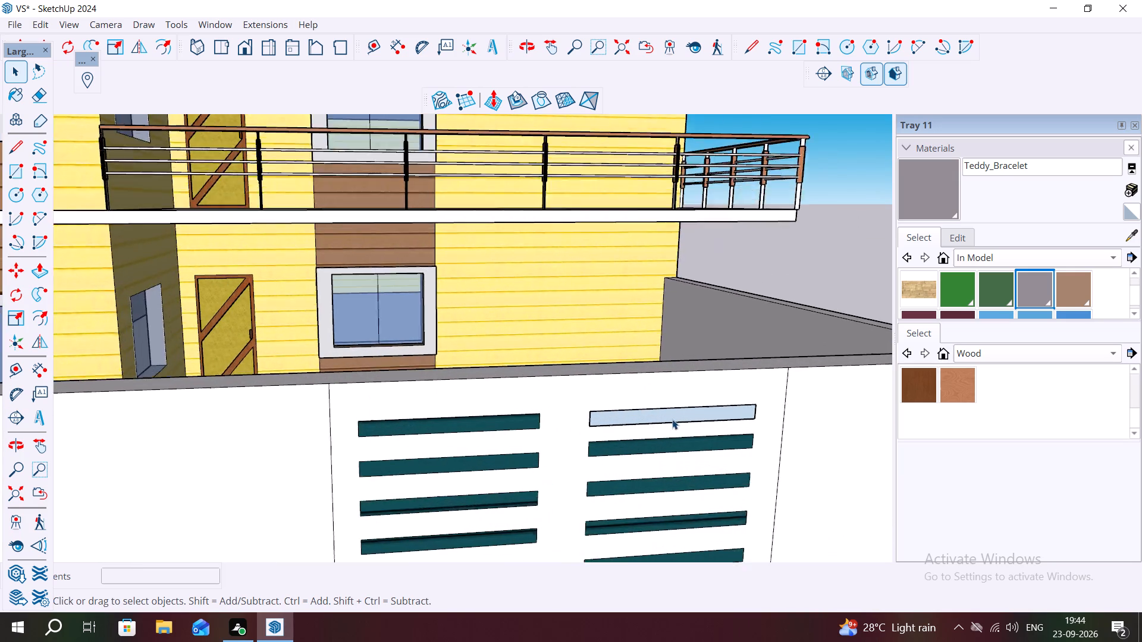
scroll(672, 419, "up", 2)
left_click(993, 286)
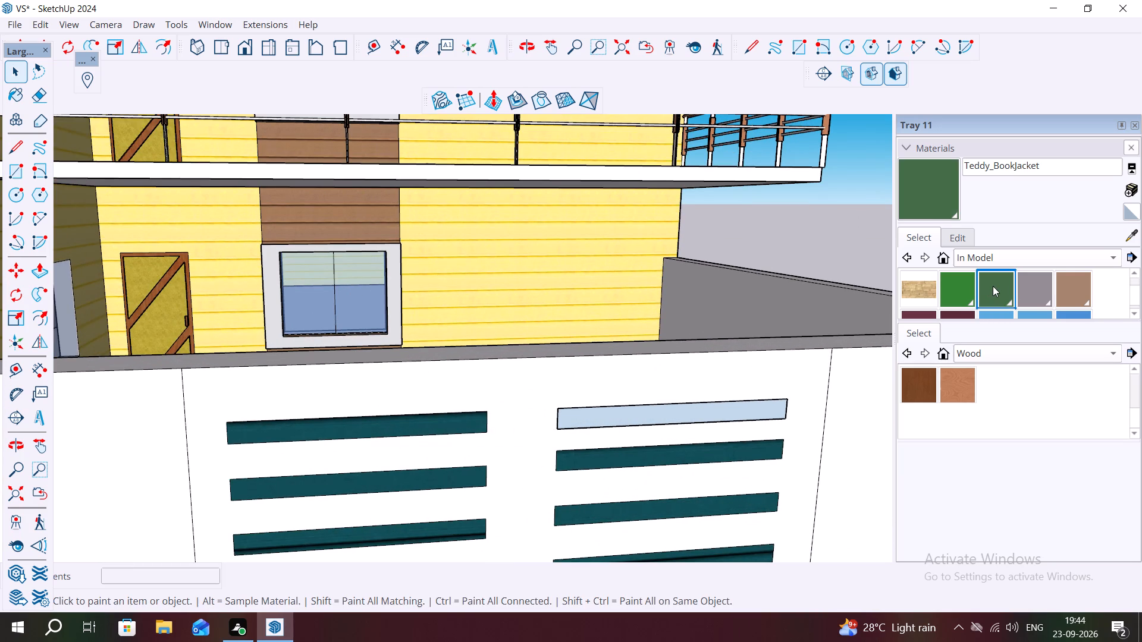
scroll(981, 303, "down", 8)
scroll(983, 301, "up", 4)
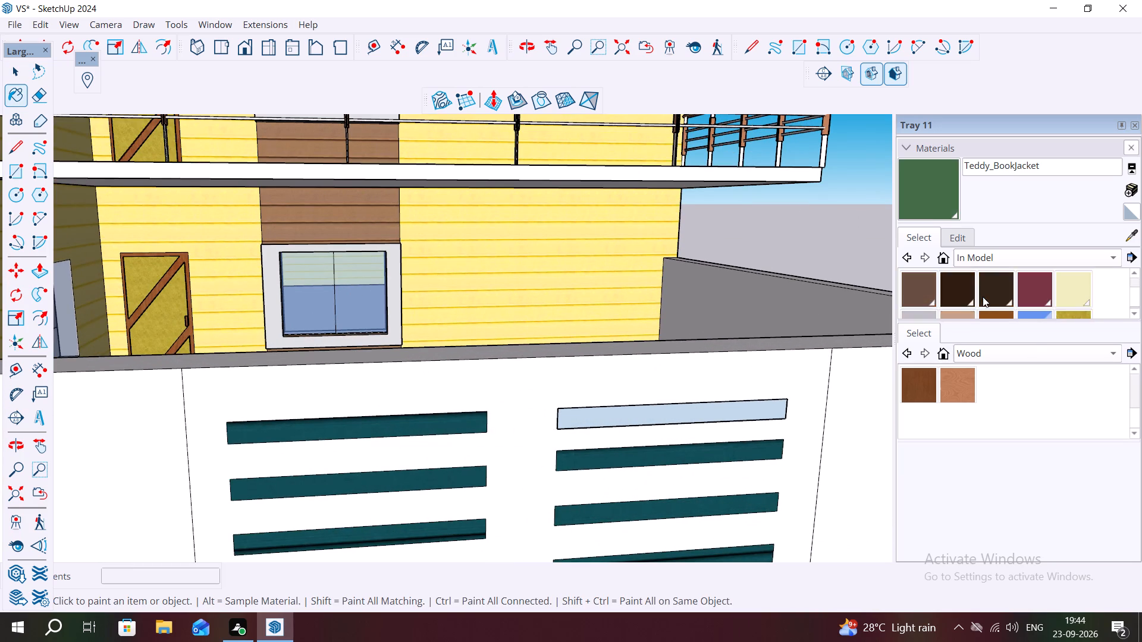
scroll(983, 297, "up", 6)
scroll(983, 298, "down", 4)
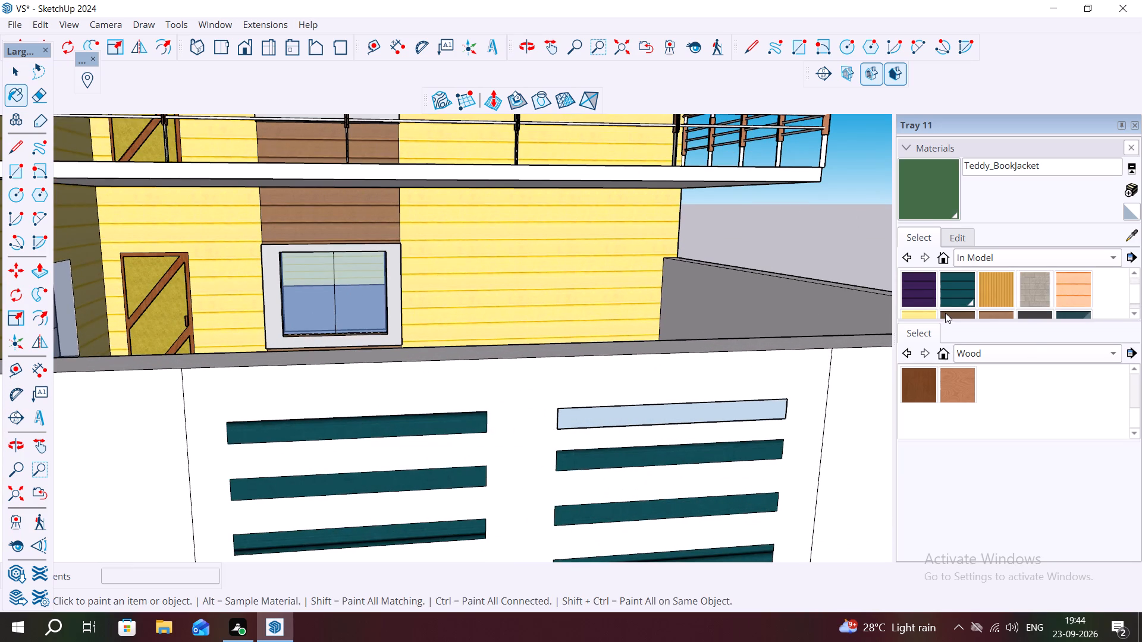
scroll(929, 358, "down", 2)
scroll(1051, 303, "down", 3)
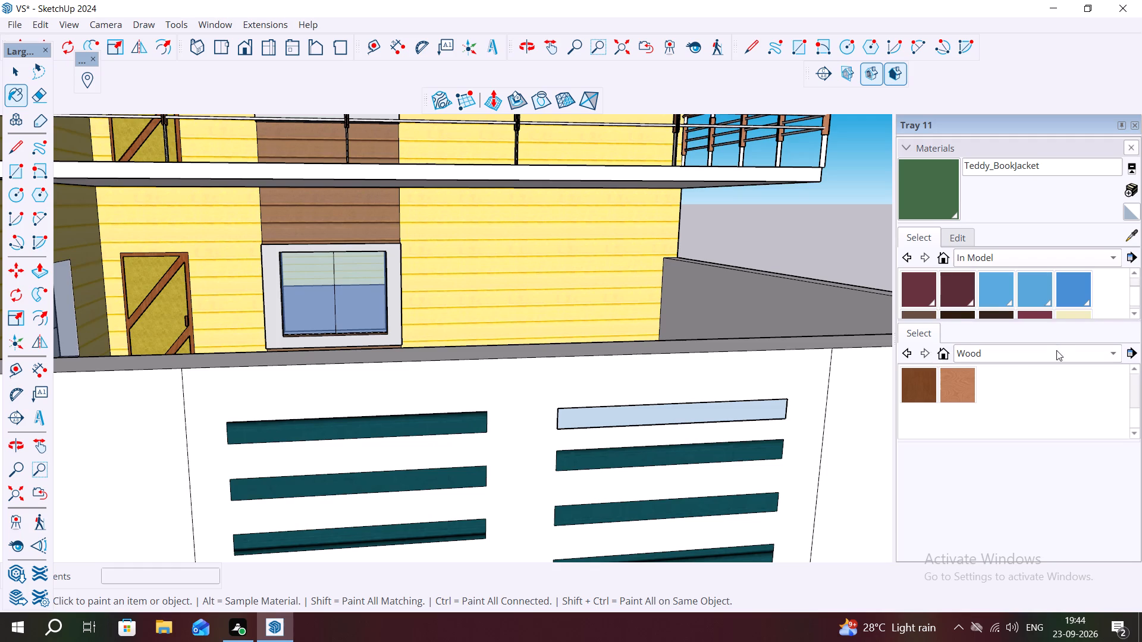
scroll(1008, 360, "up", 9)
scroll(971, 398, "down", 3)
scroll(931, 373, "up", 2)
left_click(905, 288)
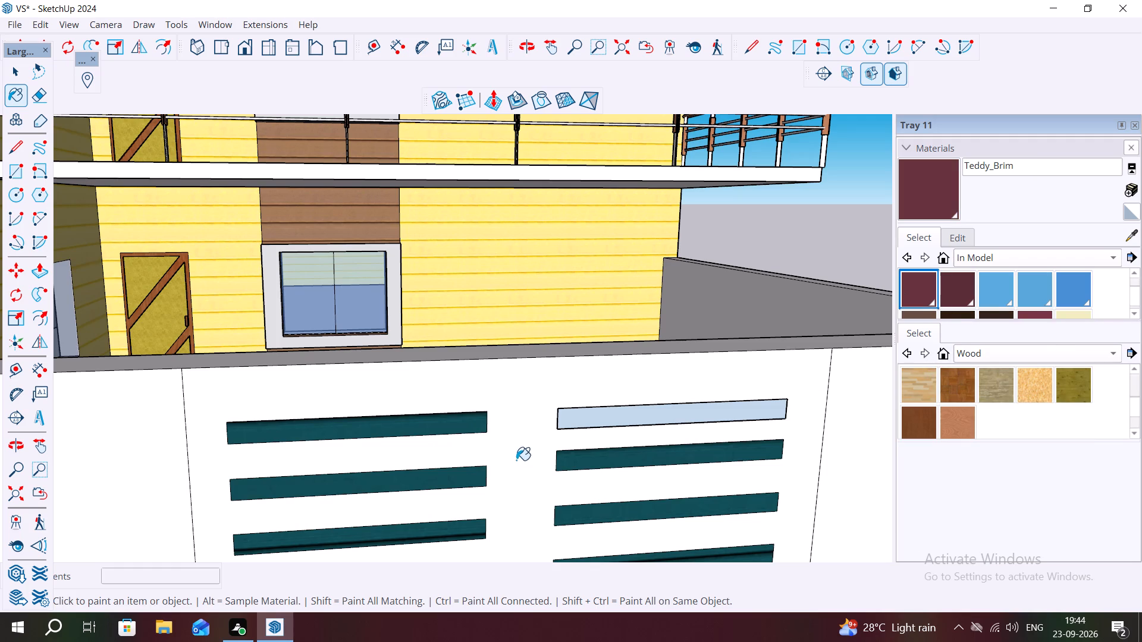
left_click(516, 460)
Paint the top two slats in the gate's left-hand column with the turquoise in-model <auto>2 material.
scroll(532, 455, "down", 6)
scroll(595, 427, "up", 2)
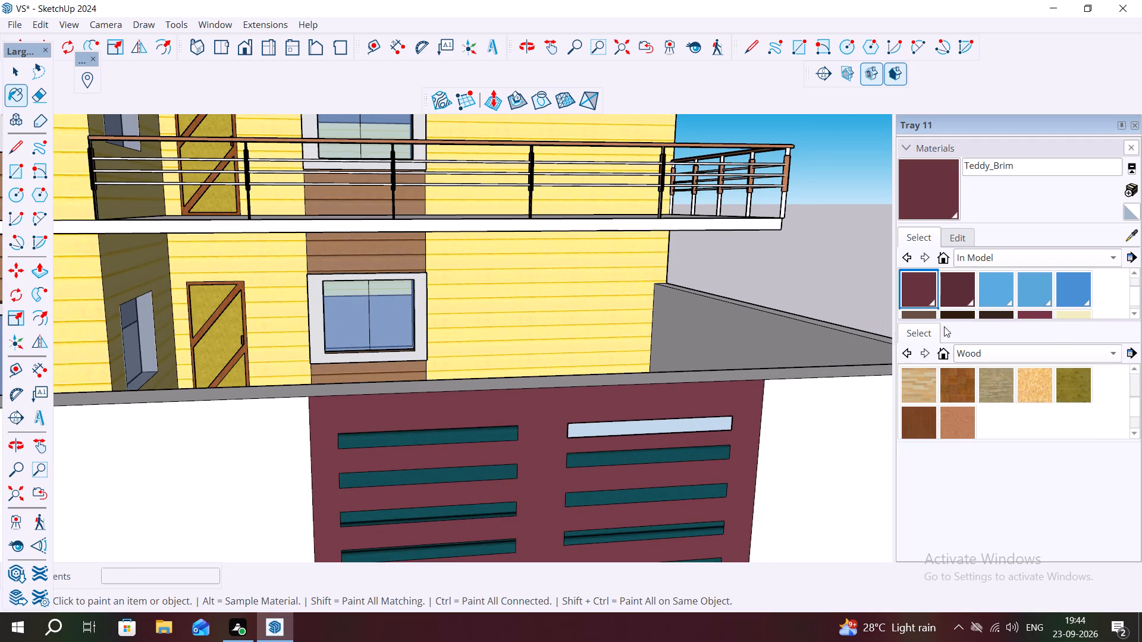
scroll(1011, 296, "down", 6)
scroll(982, 292, "up", 5)
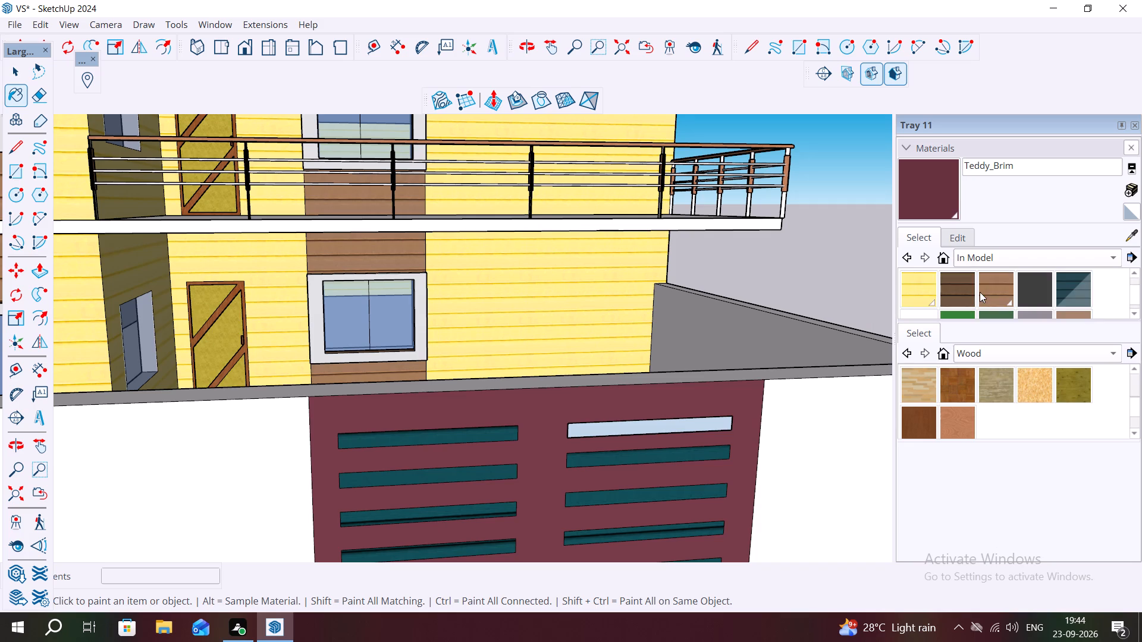
scroll(980, 292, "up", 6)
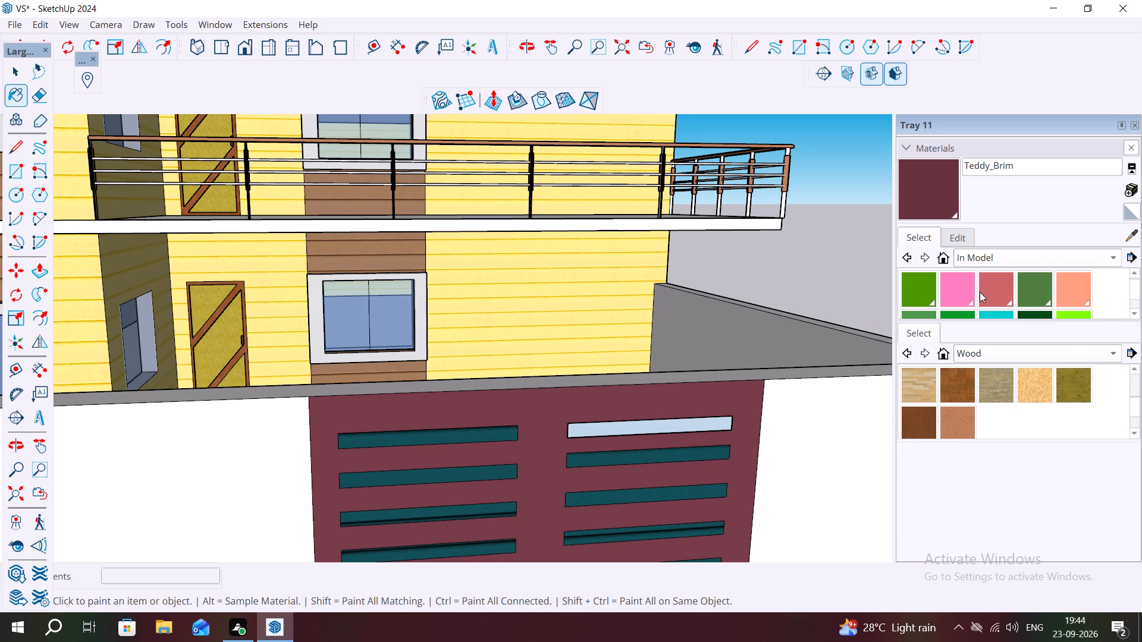
scroll(980, 292, "up", 1)
scroll(1008, 295, "down", 2)
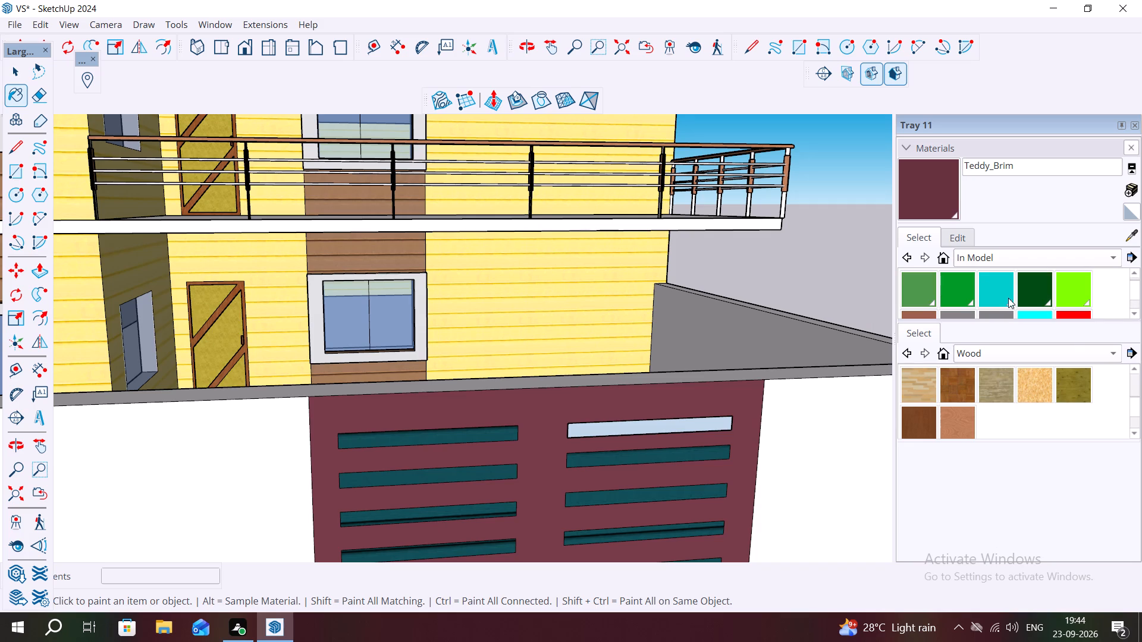
scroll(1008, 297, "up", 6)
scroll(996, 295, "down", 2)
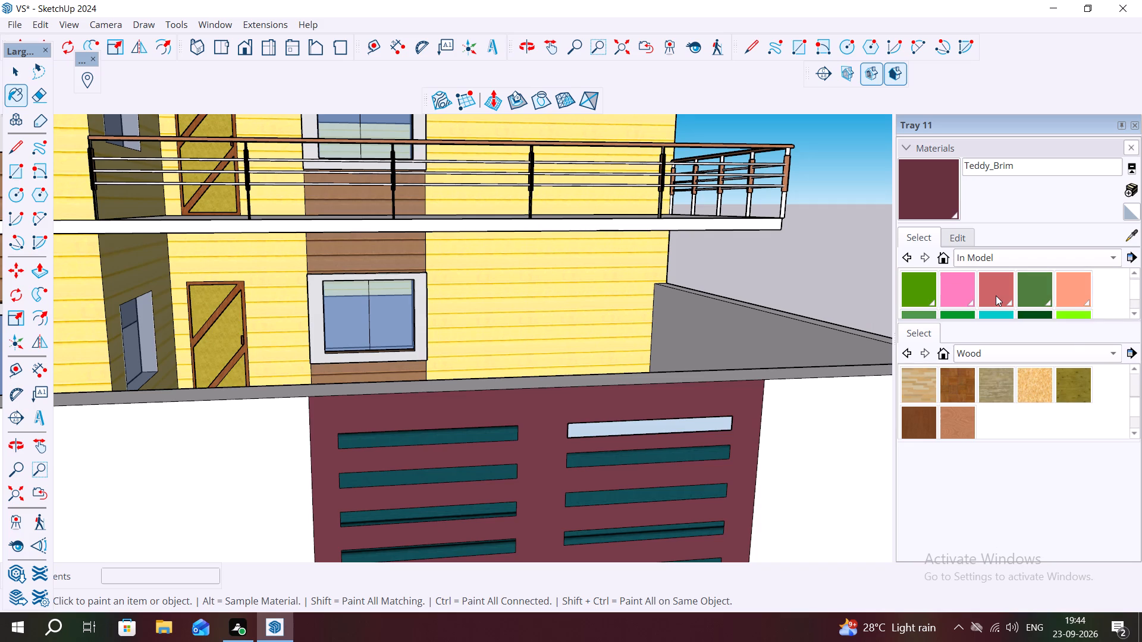
scroll(996, 295, "down", 2)
scroll(1005, 294, "up", 1)
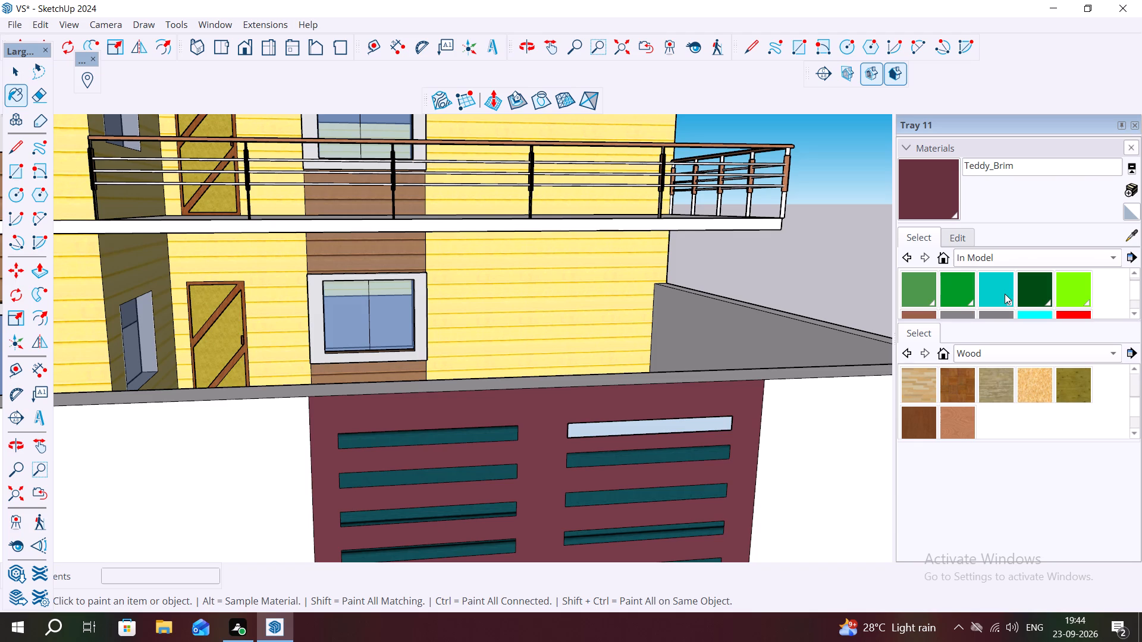
left_click(1005, 293)
left_click(474, 441)
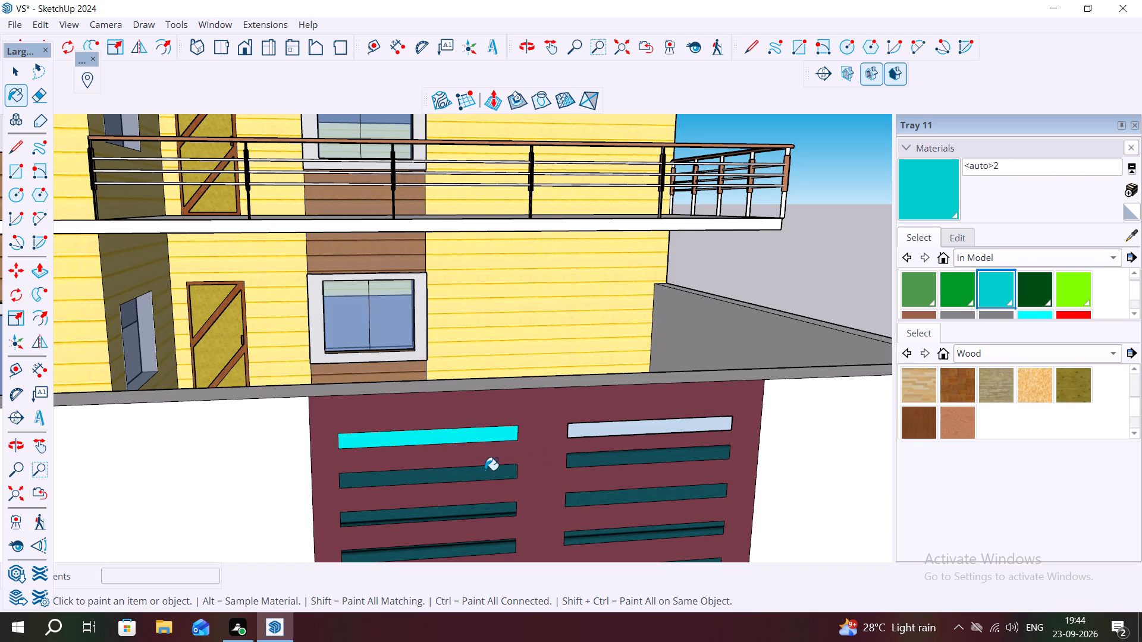
left_click(490, 479)
left_click(497, 520)
Paint the third slat in the gate's left-hand column and the gate panel face with the turquoise <auto>2 material.
middle_click_drag(414, 498, 438, 414)
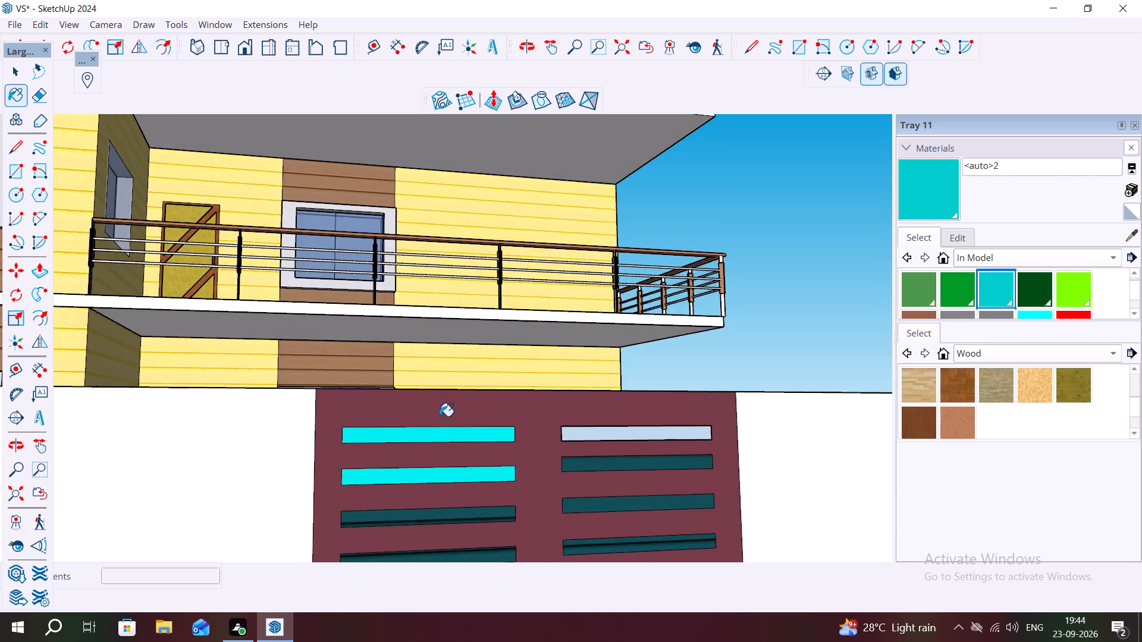
scroll(444, 492, "down", 3)
left_click(446, 515)
left_click(463, 545)
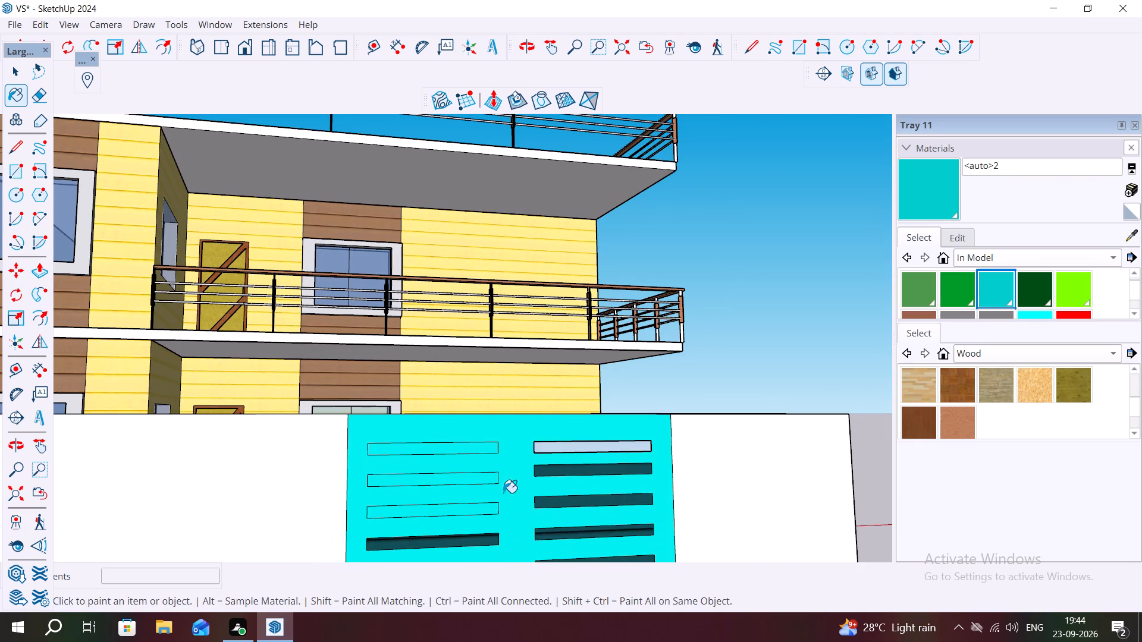
scroll(504, 486, "down", 3)
left_click(478, 531)
scroll(465, 526, "up", 7)
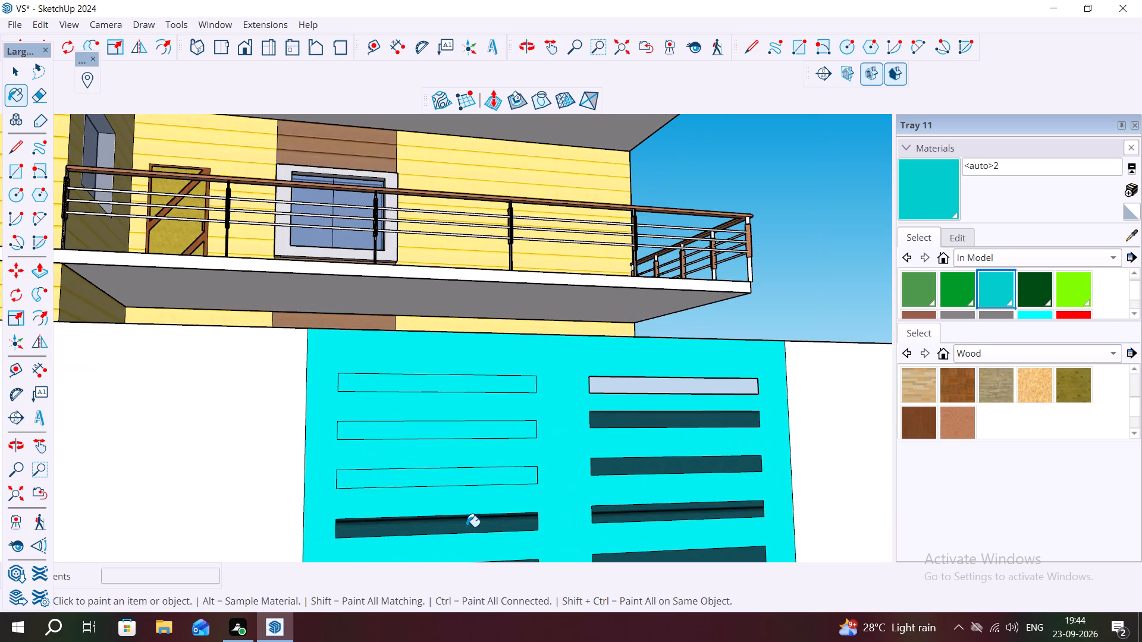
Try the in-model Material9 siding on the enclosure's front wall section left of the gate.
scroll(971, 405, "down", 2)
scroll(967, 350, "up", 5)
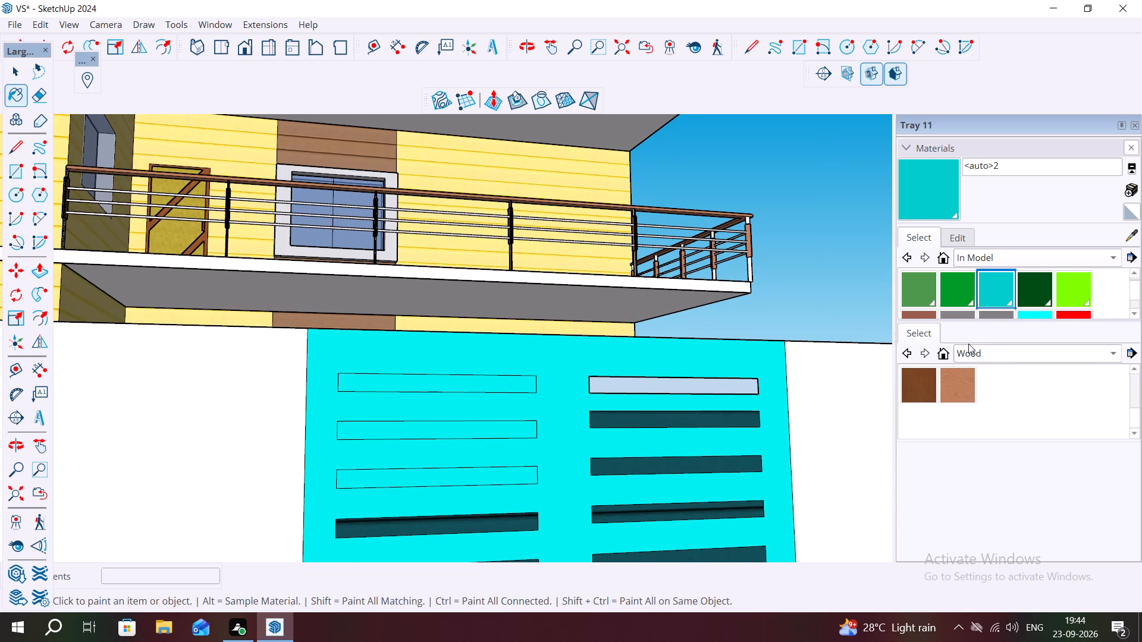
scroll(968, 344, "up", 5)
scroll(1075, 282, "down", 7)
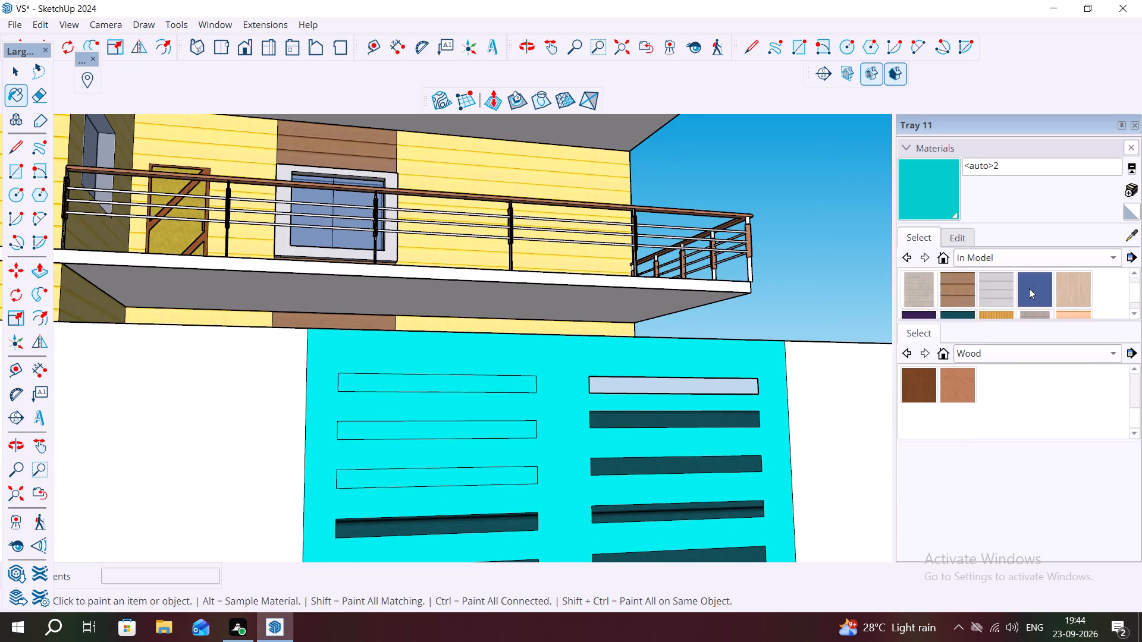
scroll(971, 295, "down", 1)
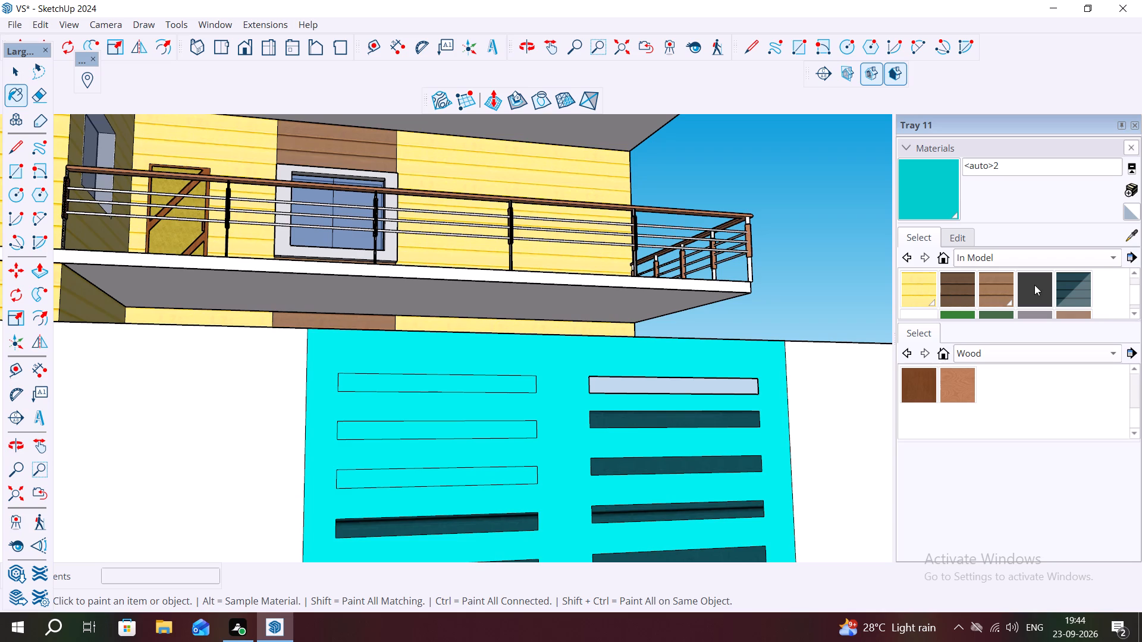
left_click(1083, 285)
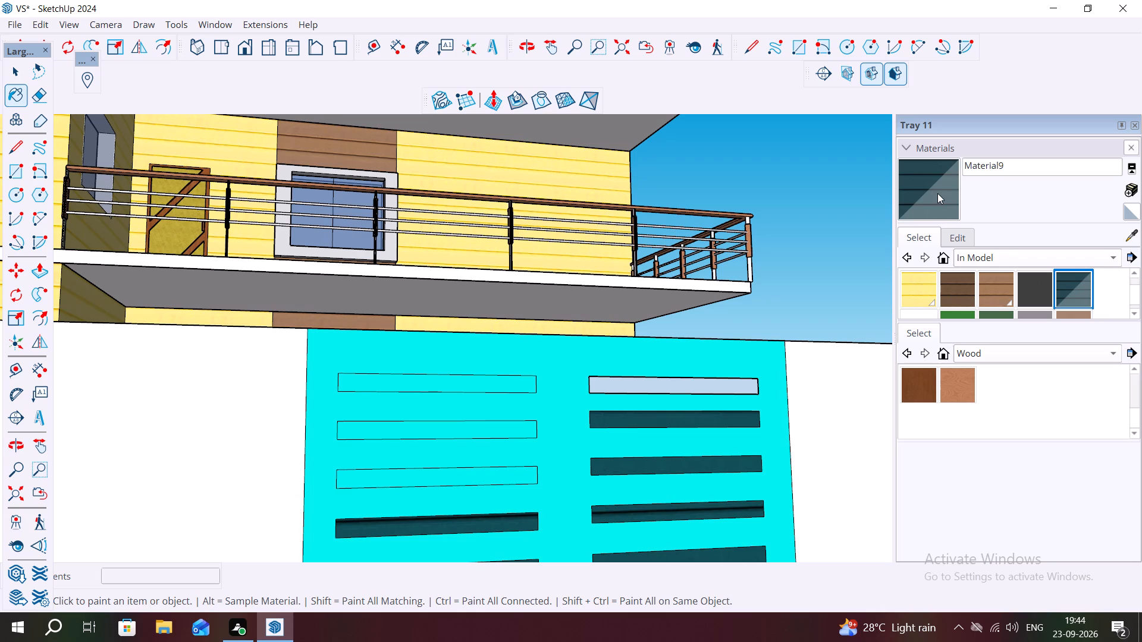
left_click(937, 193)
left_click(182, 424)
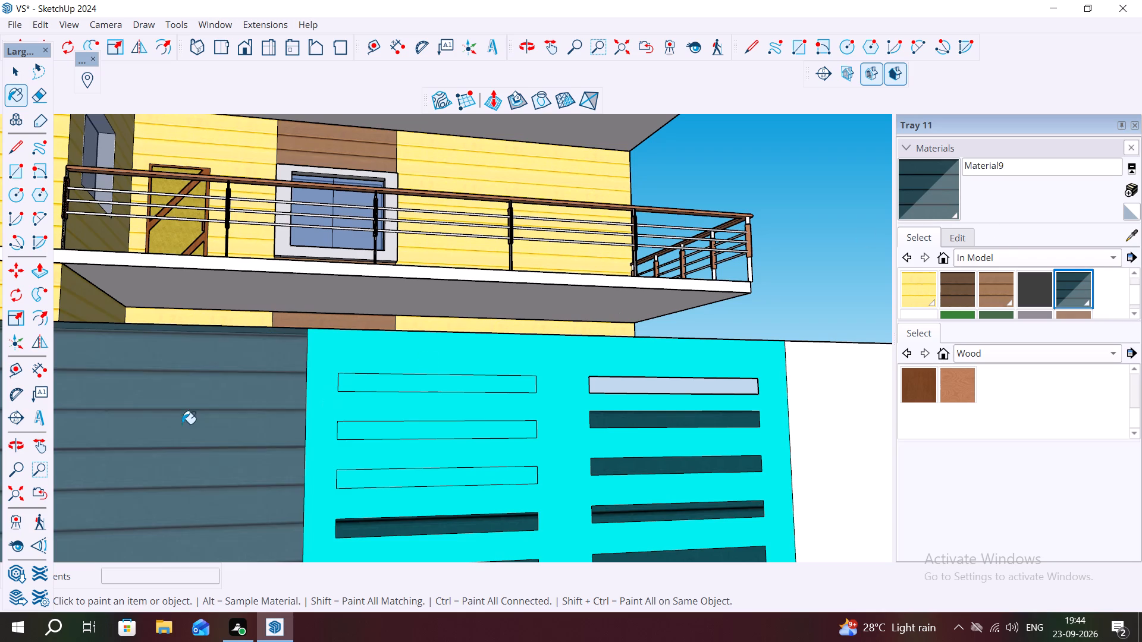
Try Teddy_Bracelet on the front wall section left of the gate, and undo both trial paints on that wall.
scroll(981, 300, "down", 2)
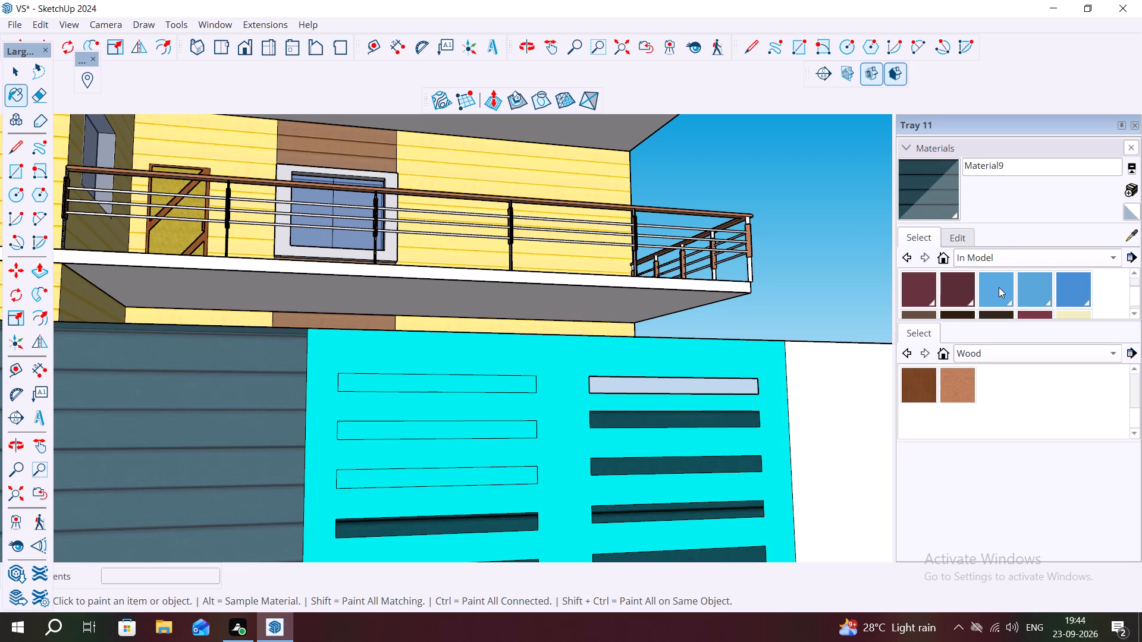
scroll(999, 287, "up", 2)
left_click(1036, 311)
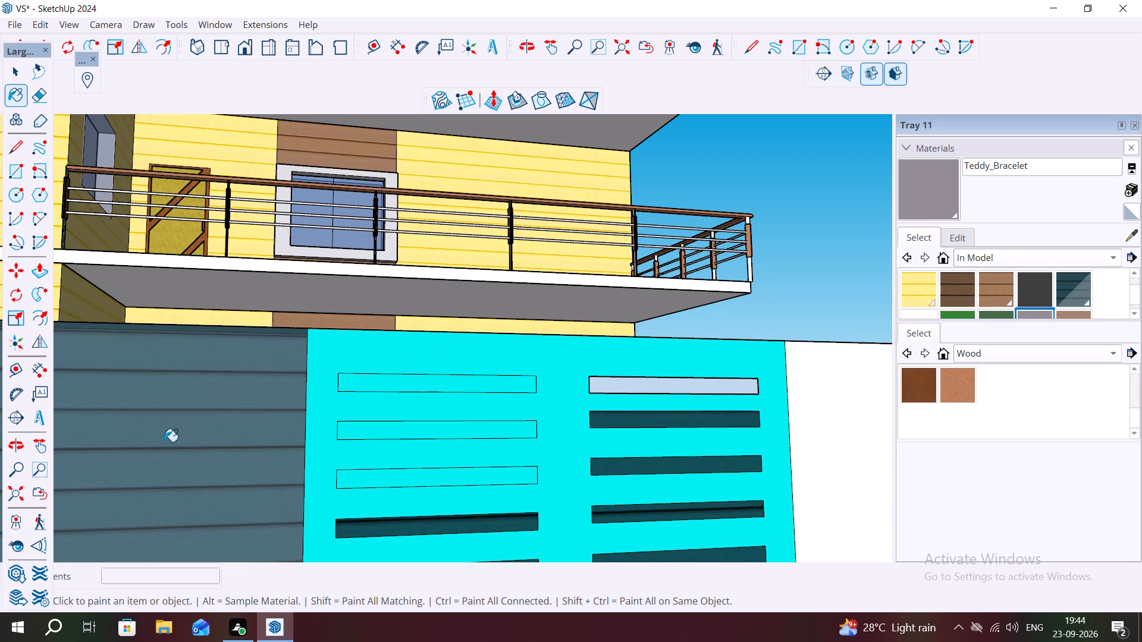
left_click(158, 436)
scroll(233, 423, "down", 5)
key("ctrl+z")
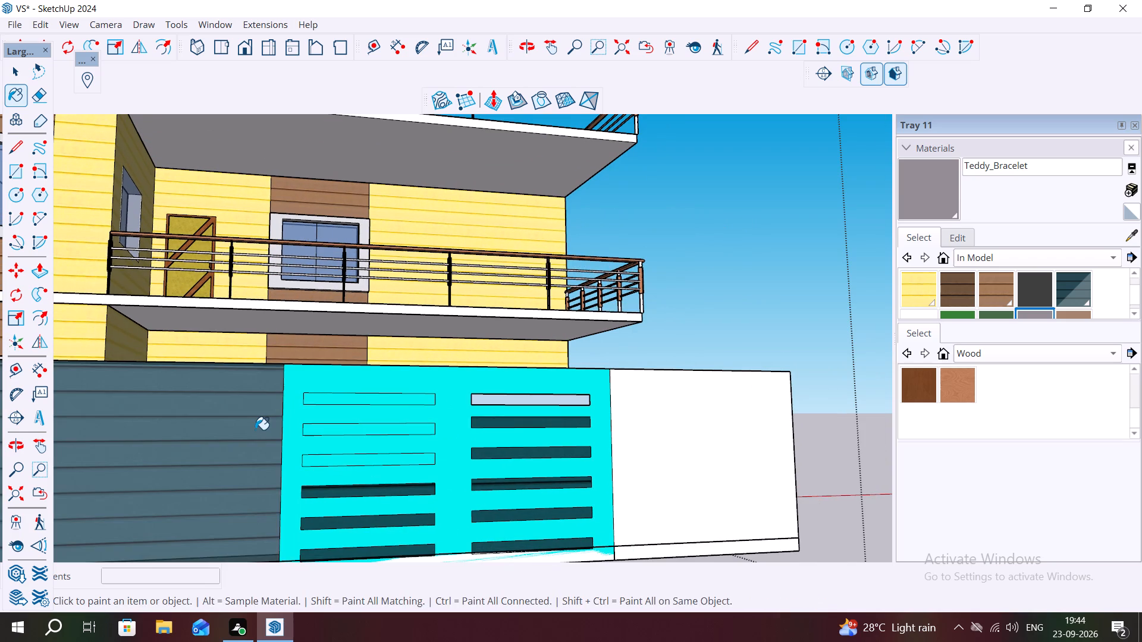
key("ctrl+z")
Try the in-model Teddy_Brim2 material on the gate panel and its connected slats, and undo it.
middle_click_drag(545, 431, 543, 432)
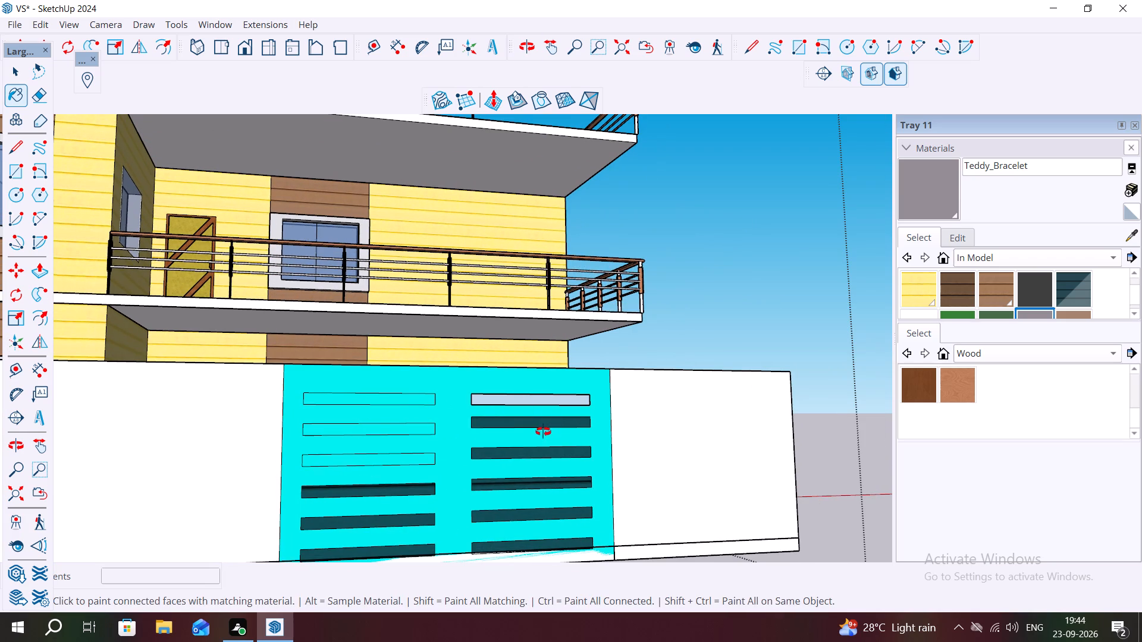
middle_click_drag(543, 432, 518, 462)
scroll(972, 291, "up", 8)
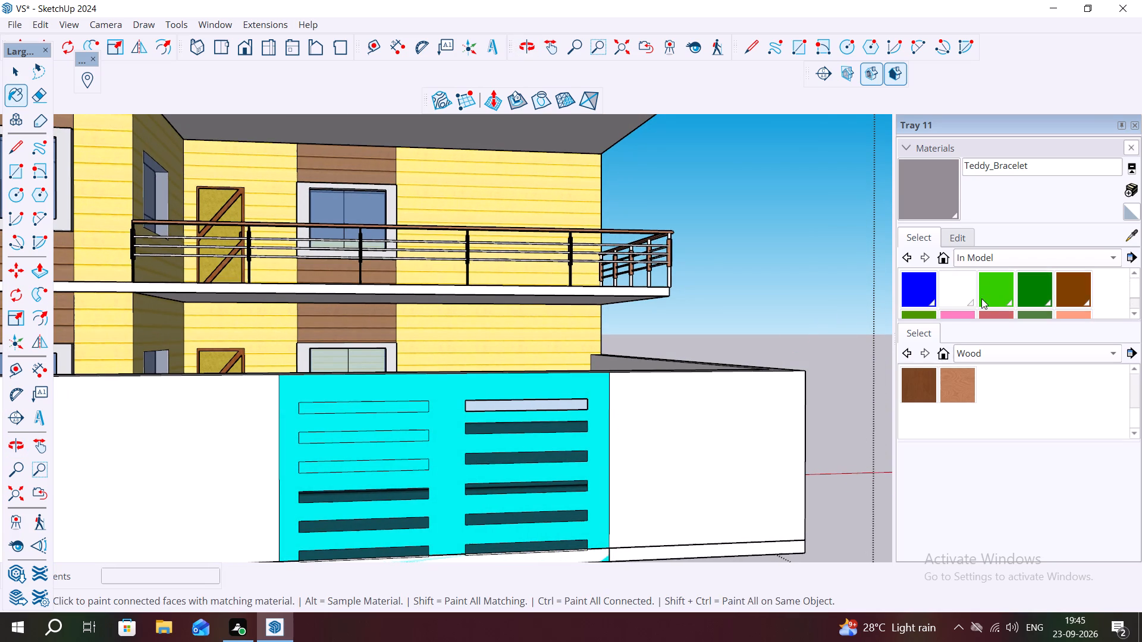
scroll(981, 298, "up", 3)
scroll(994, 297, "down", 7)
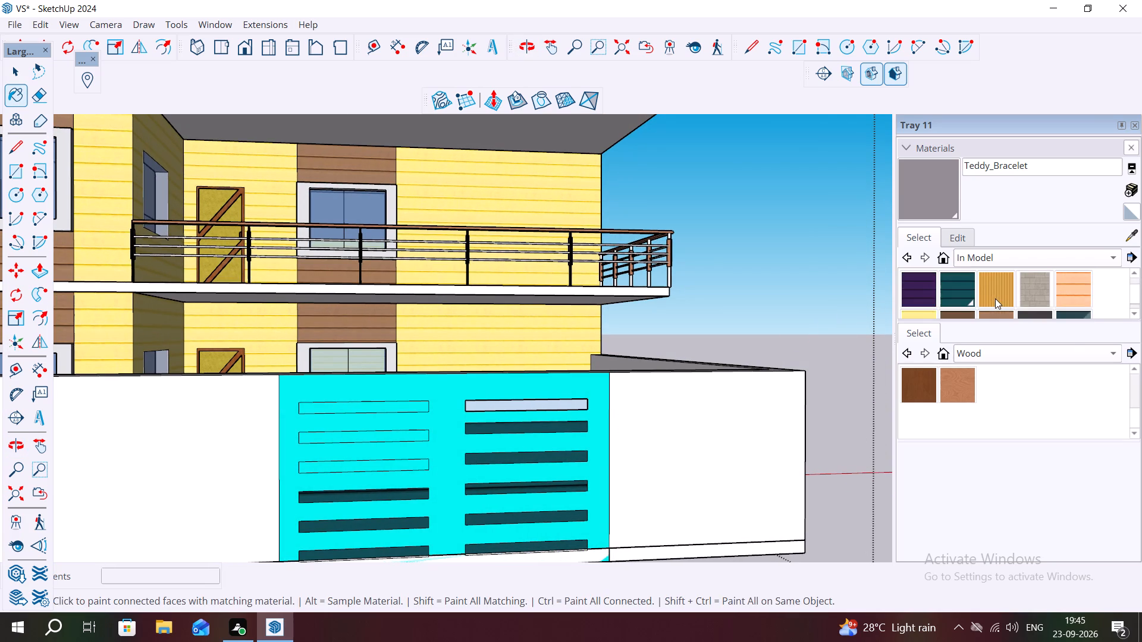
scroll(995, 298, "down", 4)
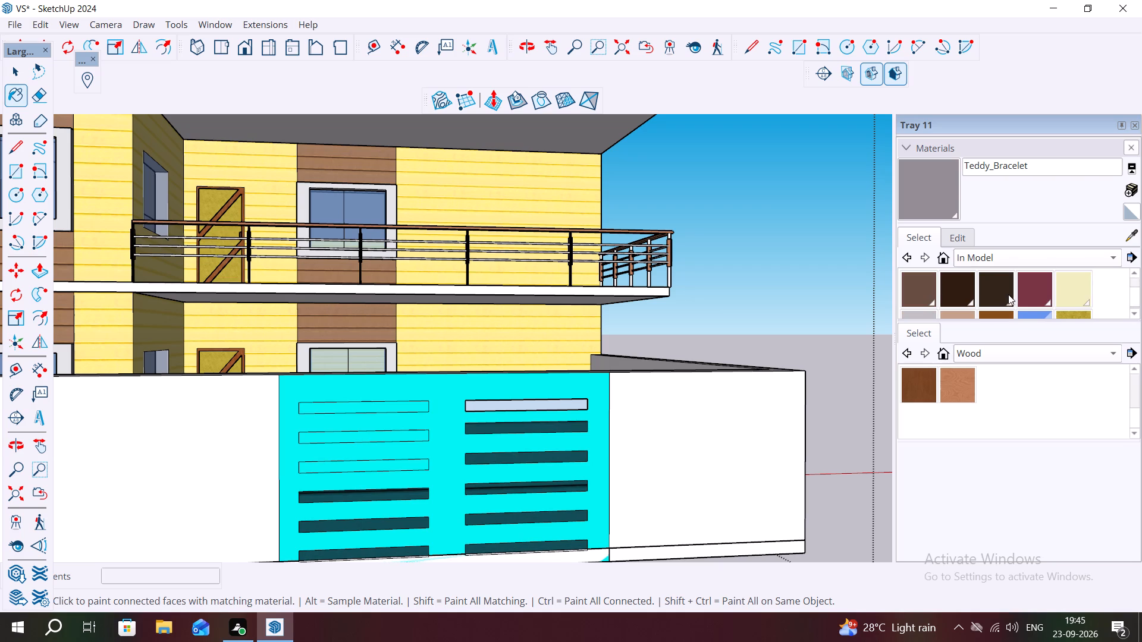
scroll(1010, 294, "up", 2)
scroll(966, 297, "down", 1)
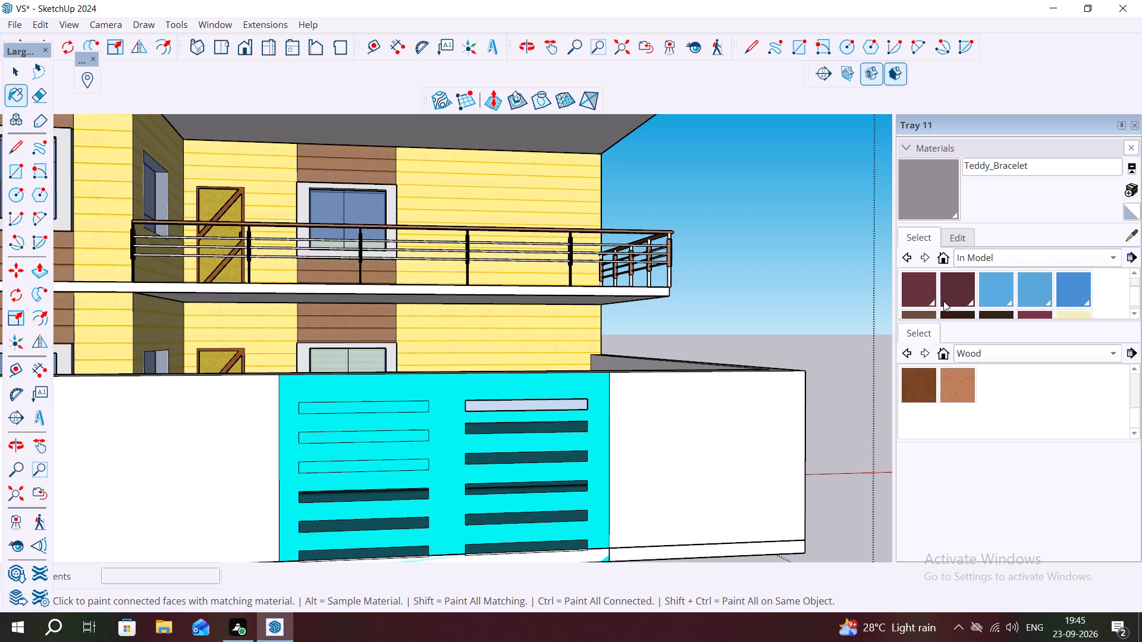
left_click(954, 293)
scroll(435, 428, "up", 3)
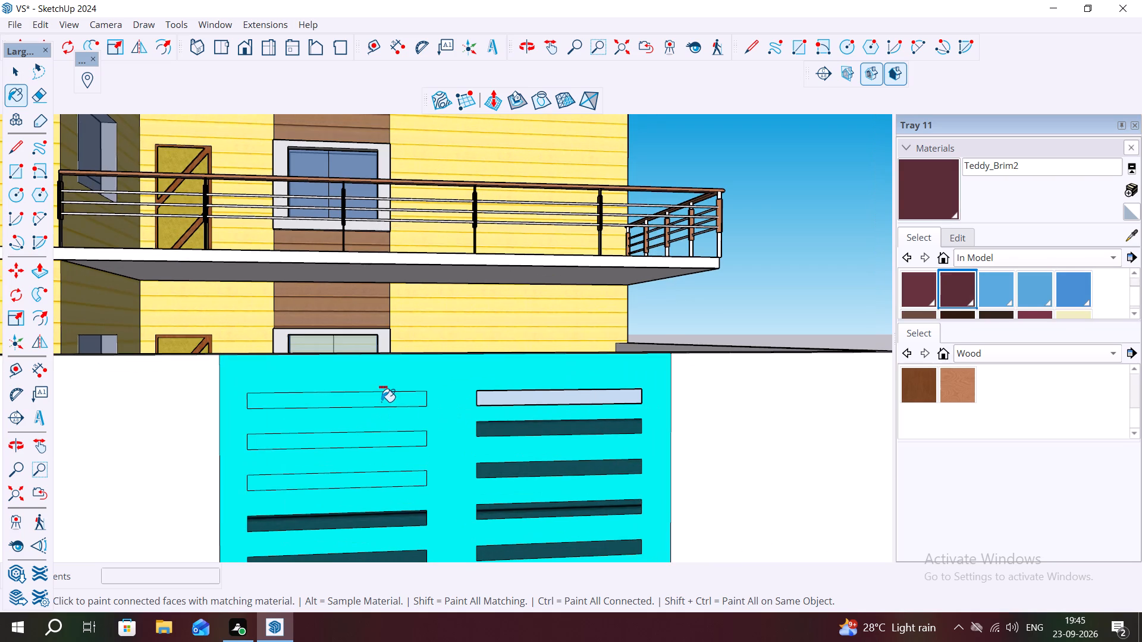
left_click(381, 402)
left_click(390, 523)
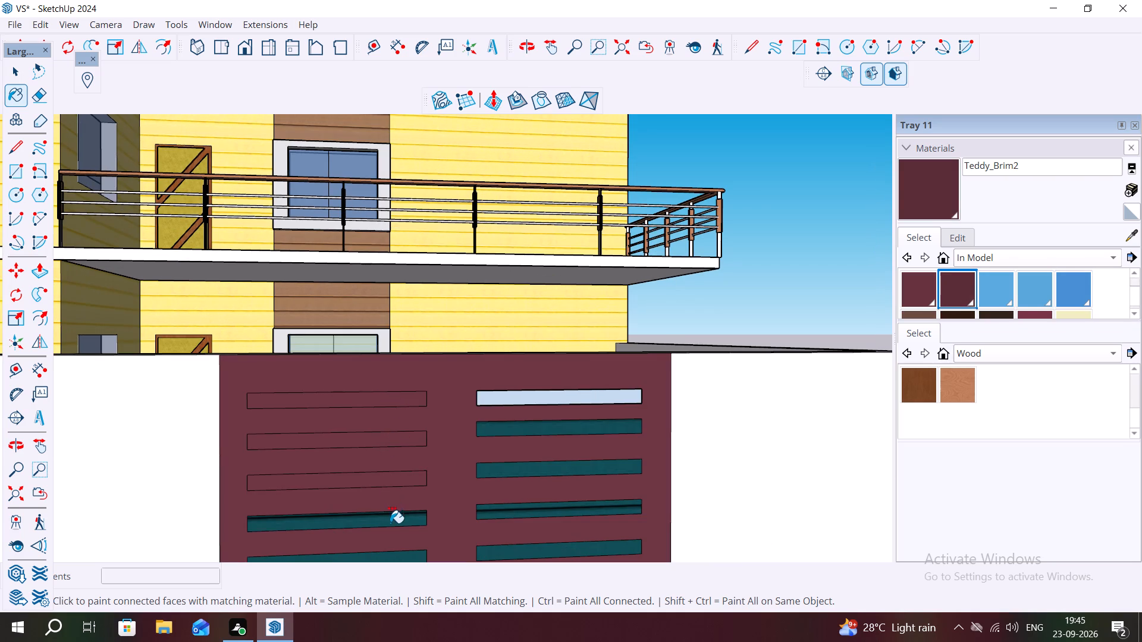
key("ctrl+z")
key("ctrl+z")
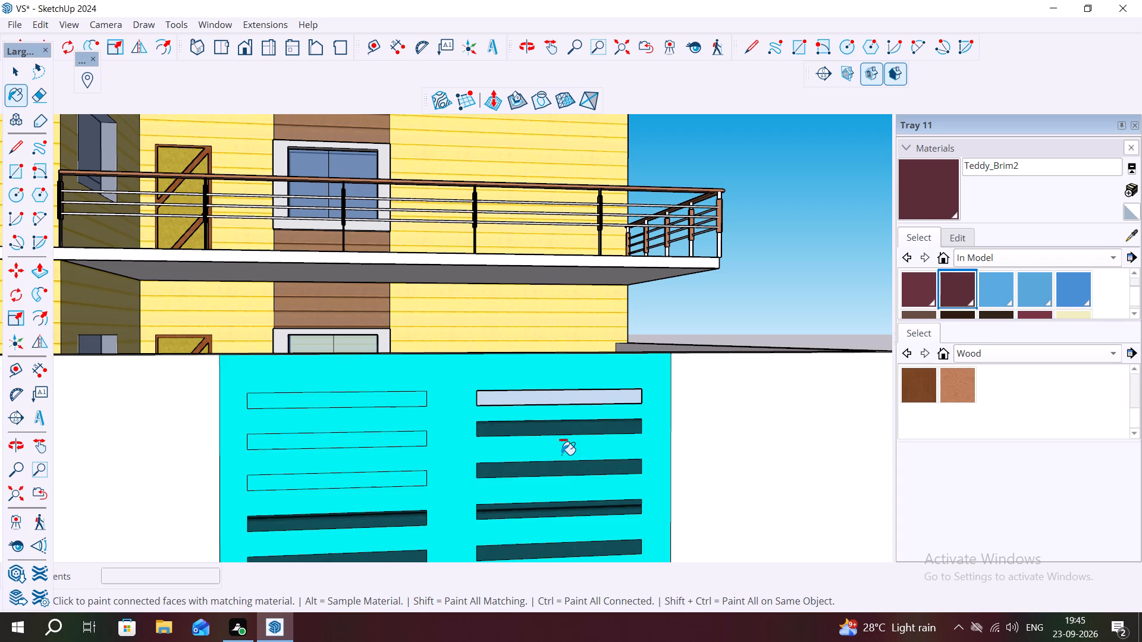
Paint the connected enclosure wall faces around the gate with the in-model purple siding named Material.
scroll(929, 292, "down", 6)
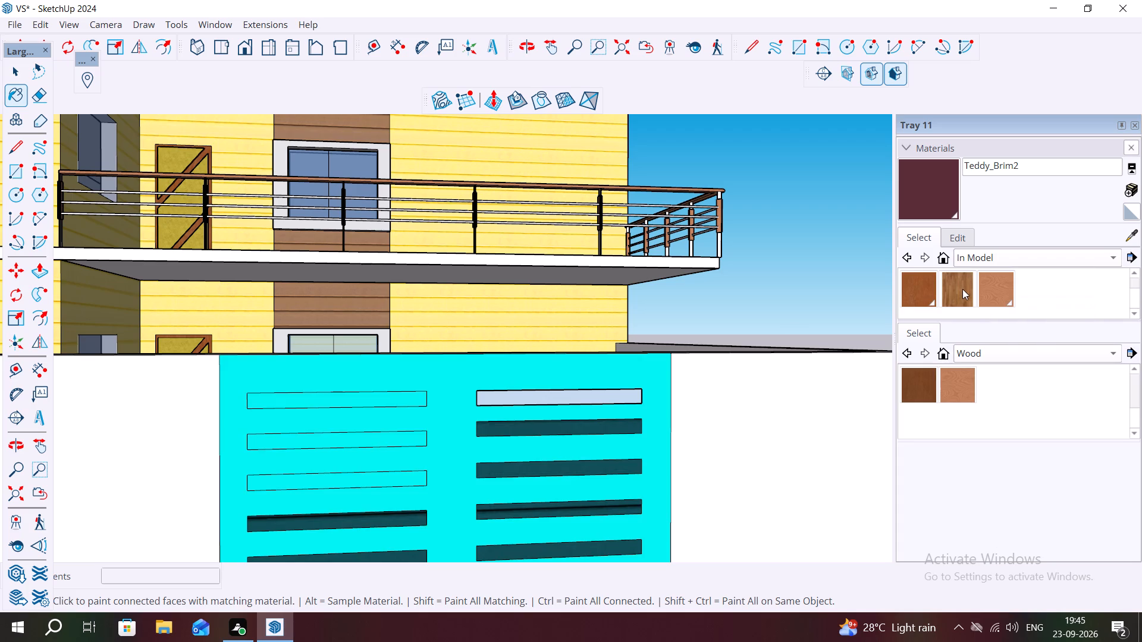
scroll(962, 289, "up", 10)
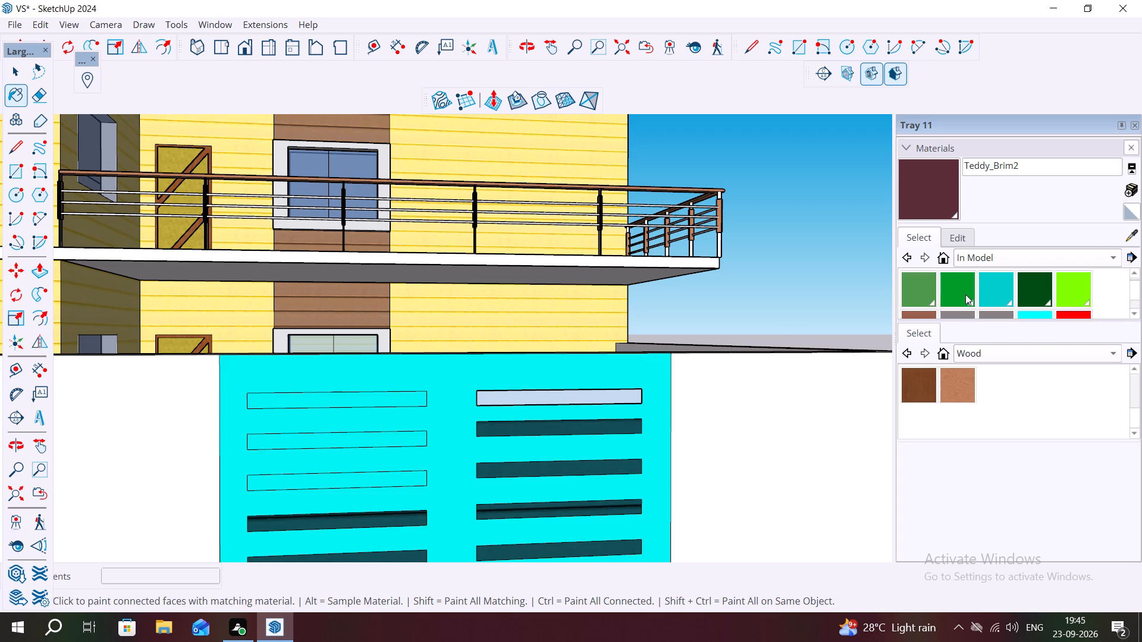
scroll(965, 294, "up", 4)
scroll(1023, 315, "up", 1)
scroll(1036, 313, "down", 3)
scroll(975, 291, "down", 3)
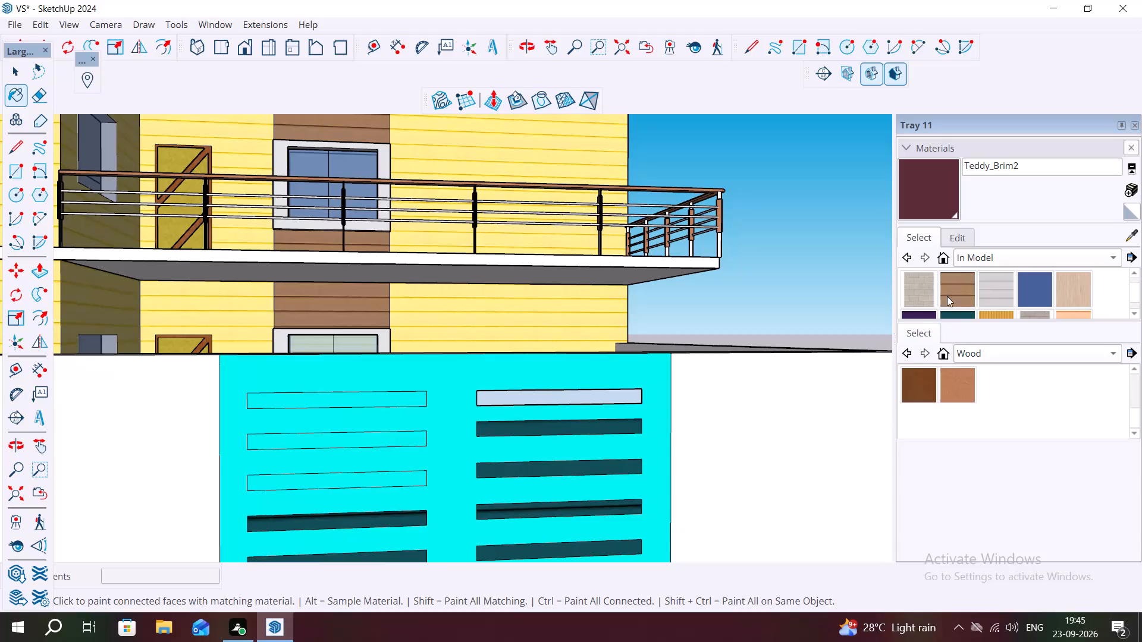
scroll(917, 306, "down", 1)
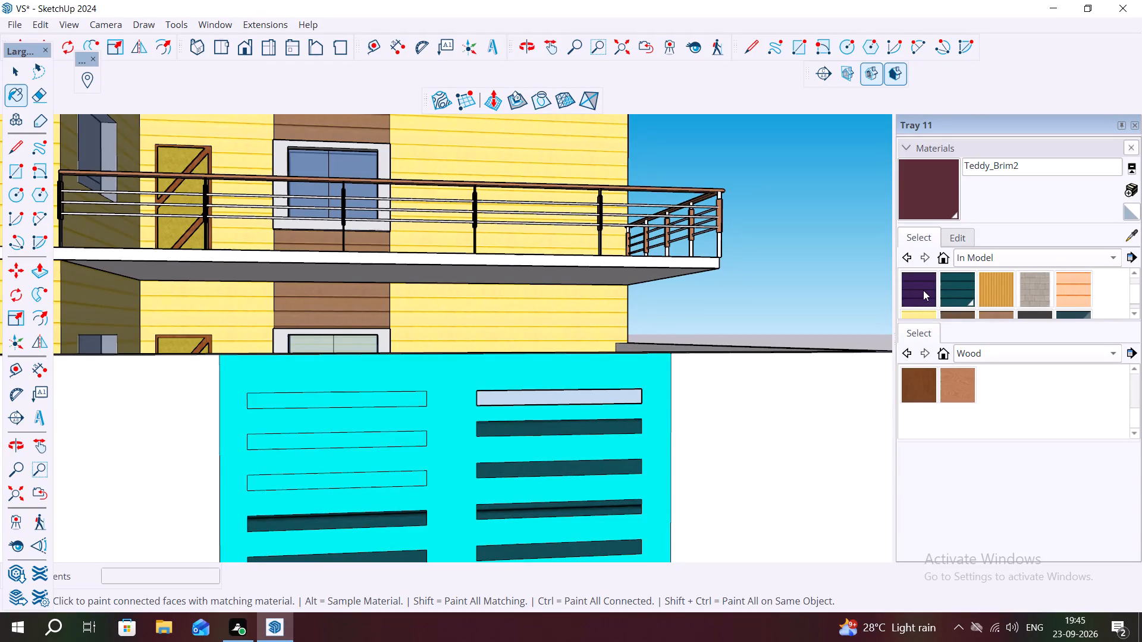
left_click(923, 290)
left_click(162, 433)
Select the gate panel face around the slats and paint it with the in-model Material2 wood-plank texture.
scroll(108, 391, "down", 4)
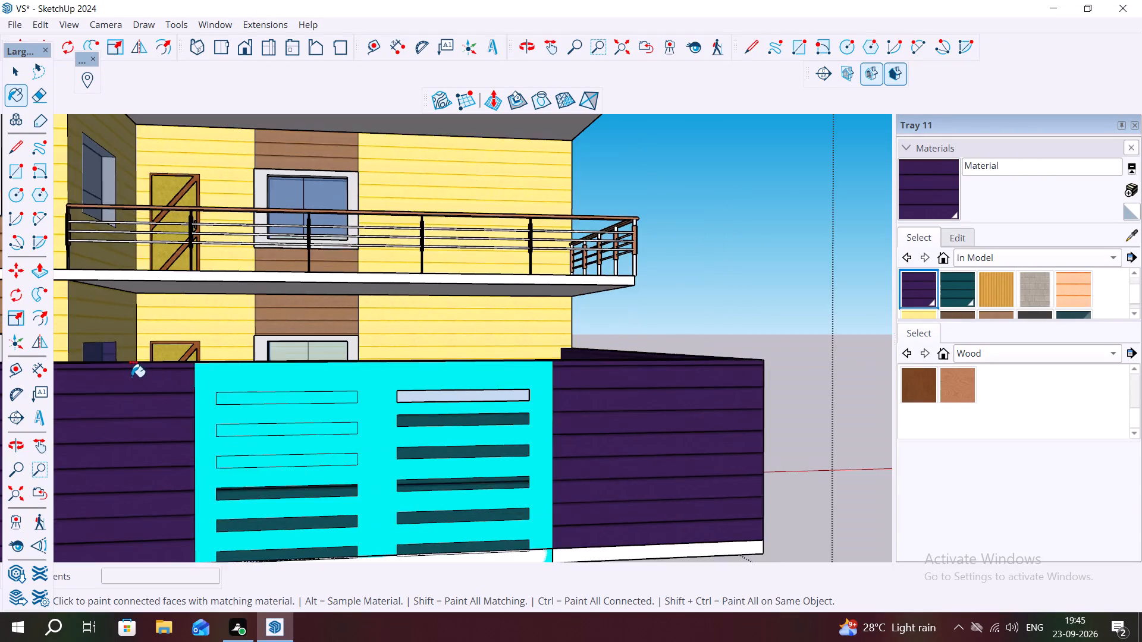
scroll(131, 377, "down", 6)
middle_click_drag(618, 429, 786, 426)
middle_click_drag(576, 448, 546, 451)
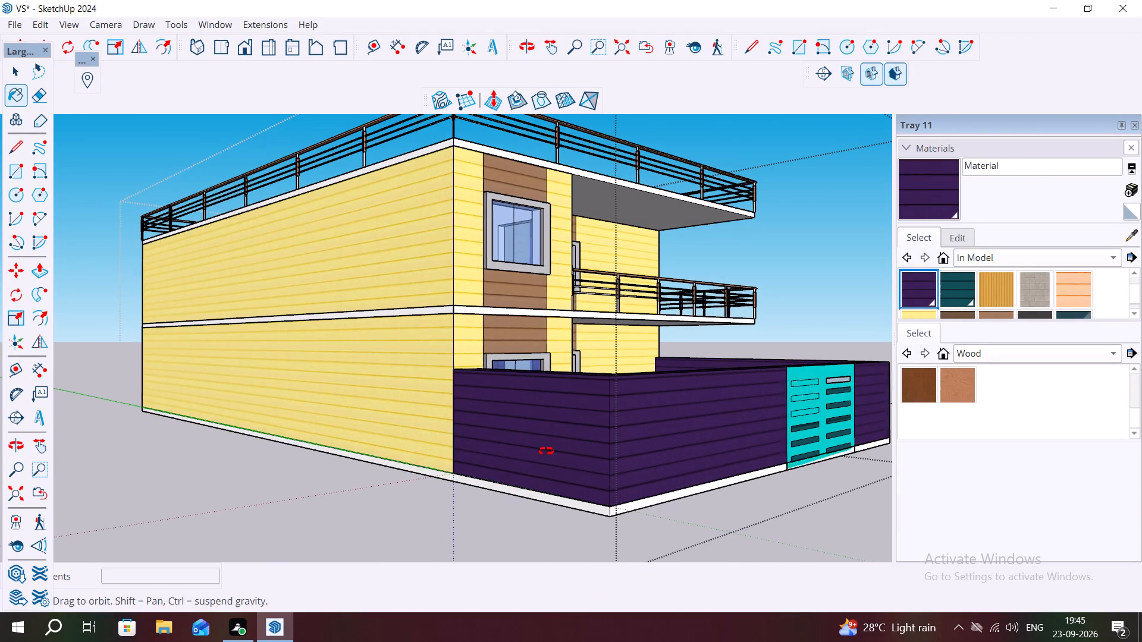
middle_click_drag(546, 451, 442, 470)
scroll(387, 458, "down", 7)
scroll(537, 460, "up", 7)
key("space")
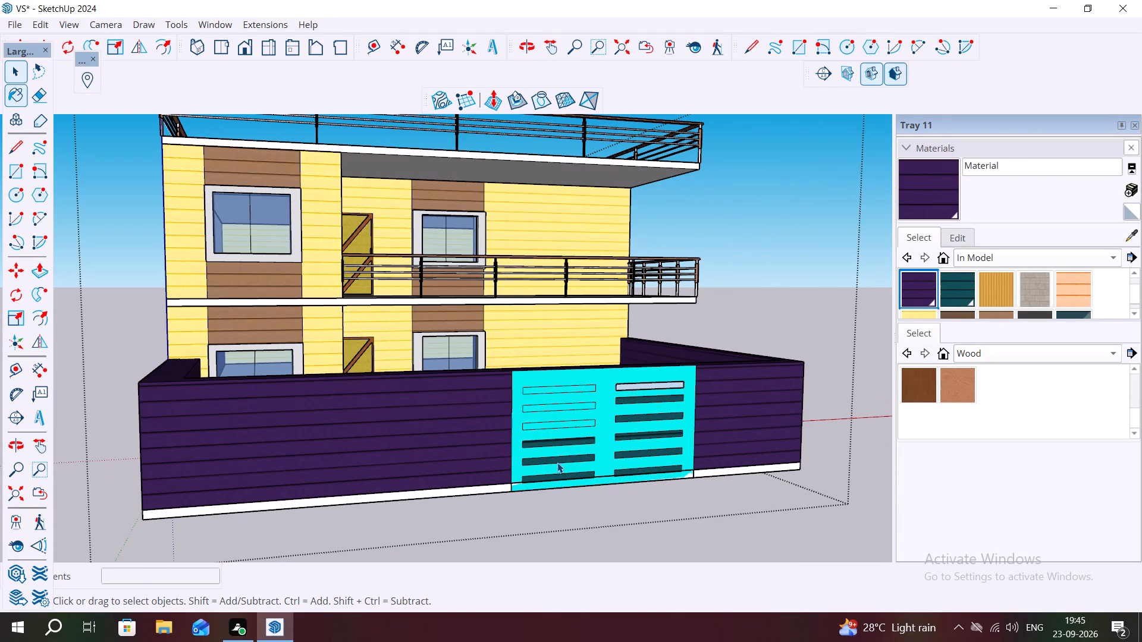
scroll(580, 419, "up", 3)
left_click(607, 415)
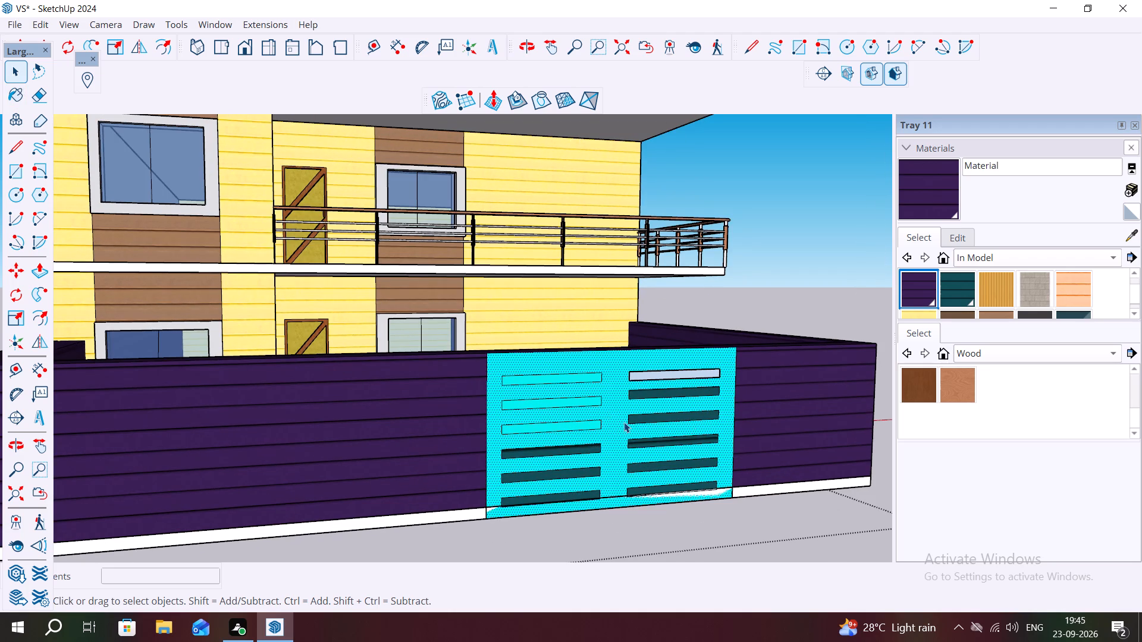
scroll(938, 312, "down", 2)
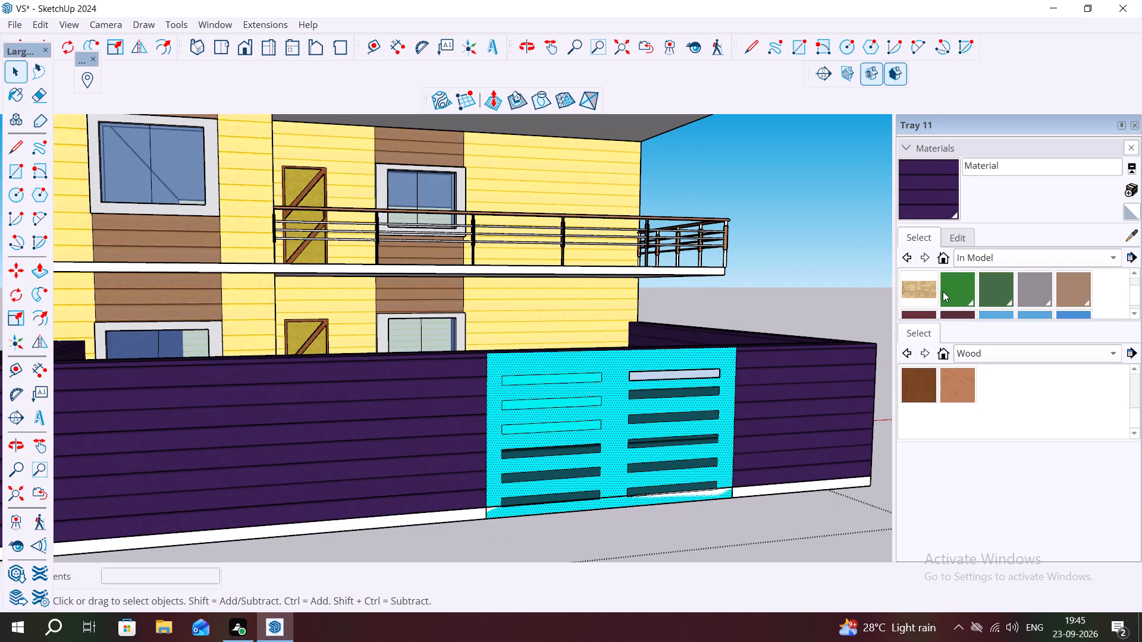
scroll(943, 291, "down", 1)
scroll(943, 291, "up", 2)
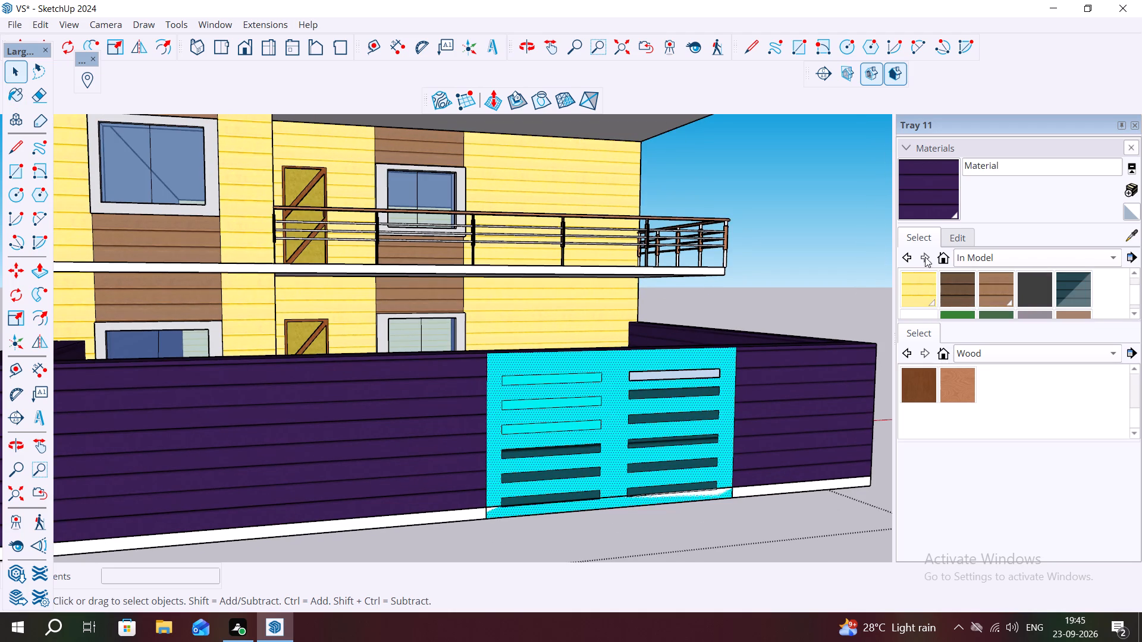
scroll(930, 269, "up", 3)
scroll(954, 289, "down", 2)
left_click(1002, 286)
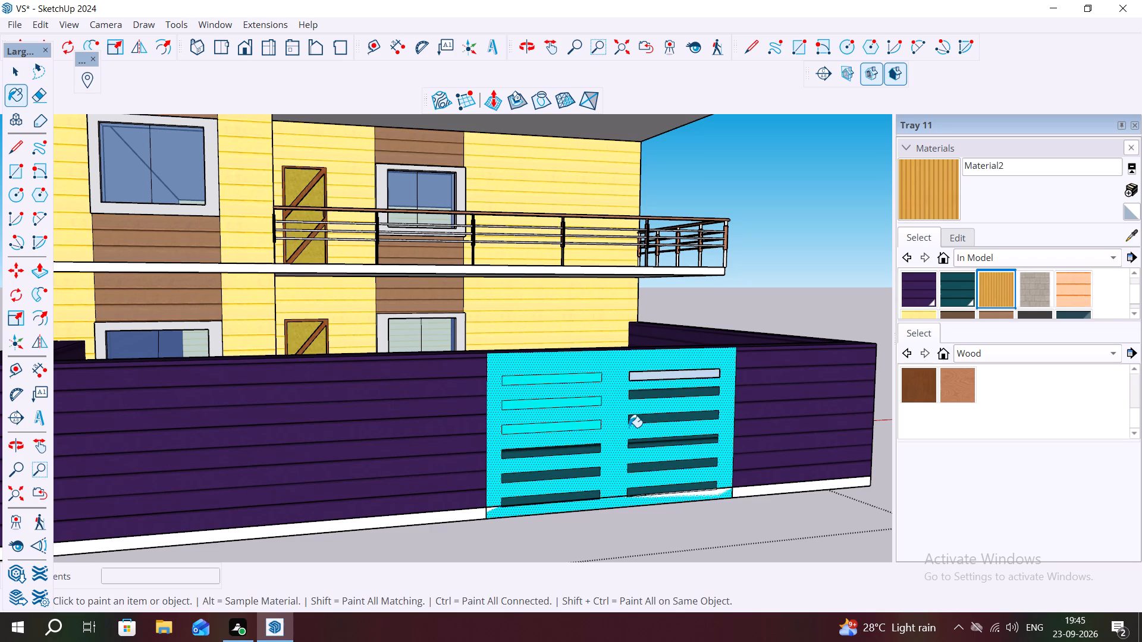
left_click(621, 420)
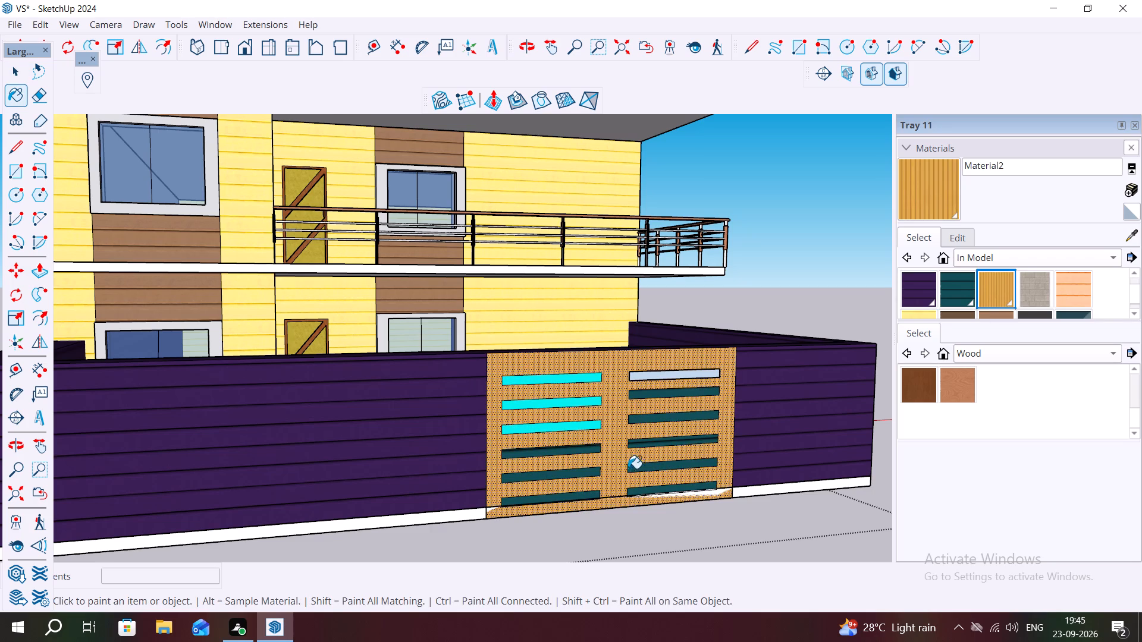
key("space")
Paint the lower three dark slats in the gate's left column with cyan Color H05 from the Colors collection.
scroll(924, 300, "down", 2)
scroll(1014, 295, "down", 2)
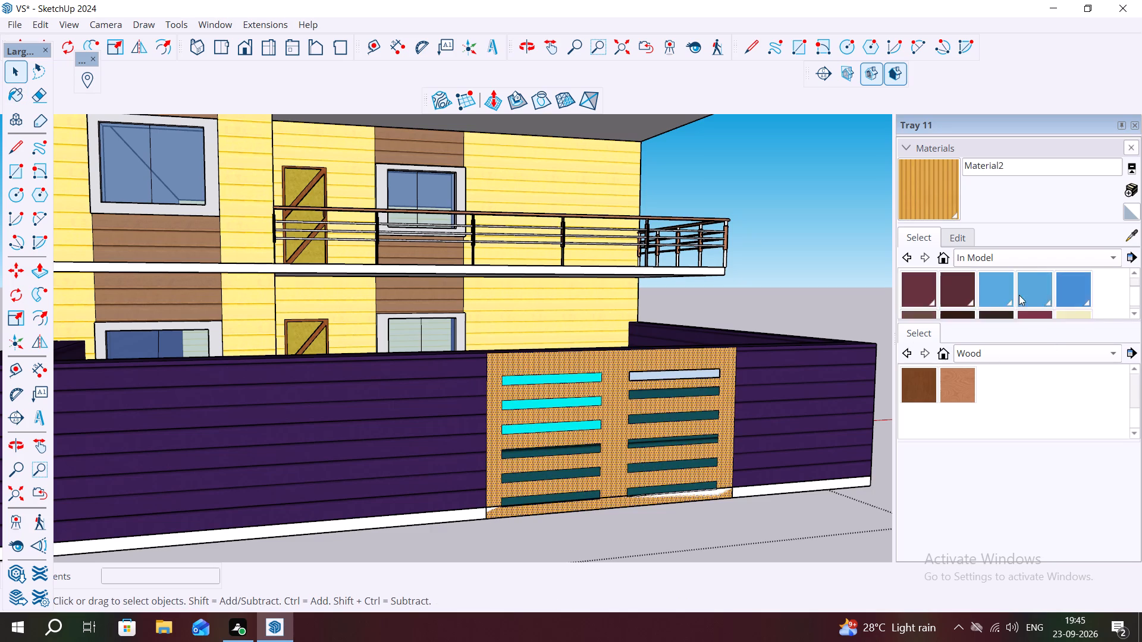
scroll(1019, 295, "down", 6)
left_click(1010, 350)
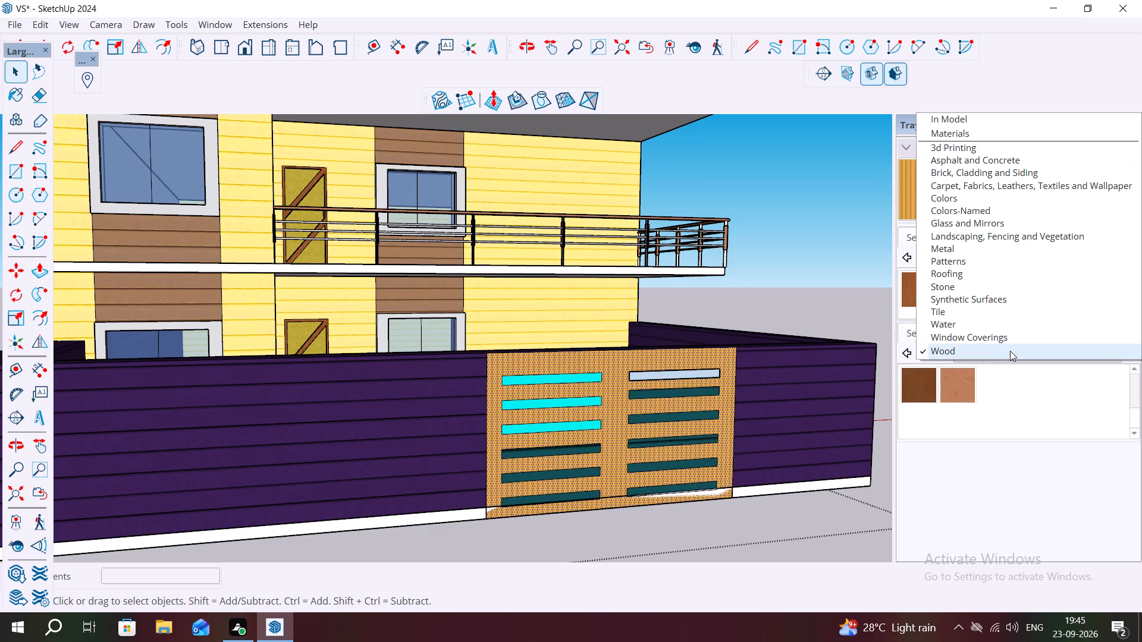
left_click(946, 200)
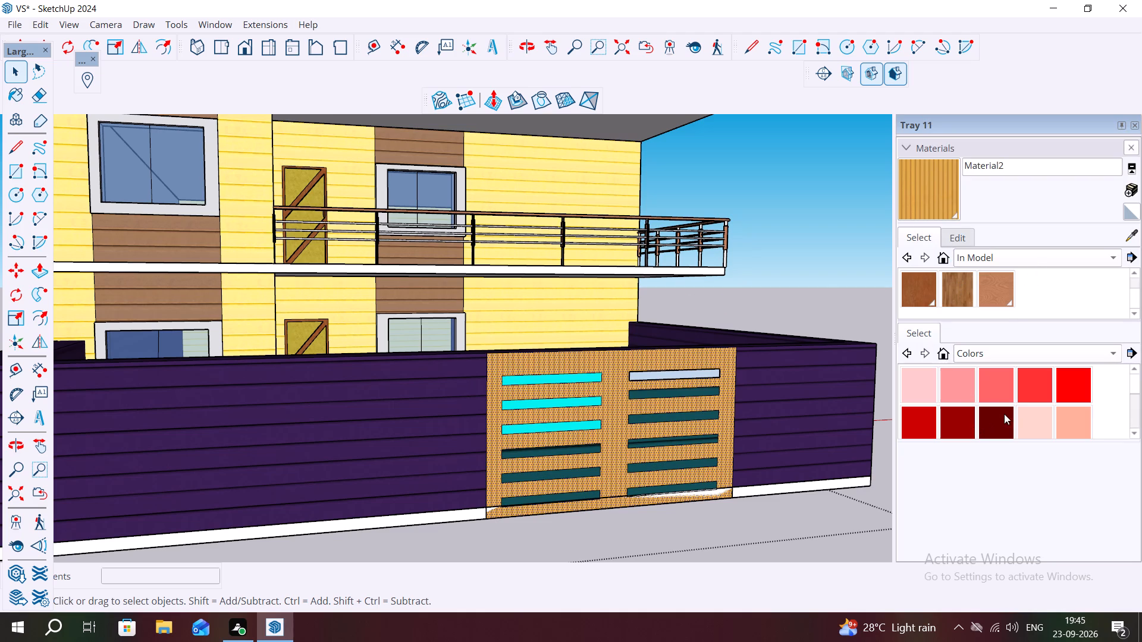
left_click(999, 420)
scroll(504, 404, "up", 10)
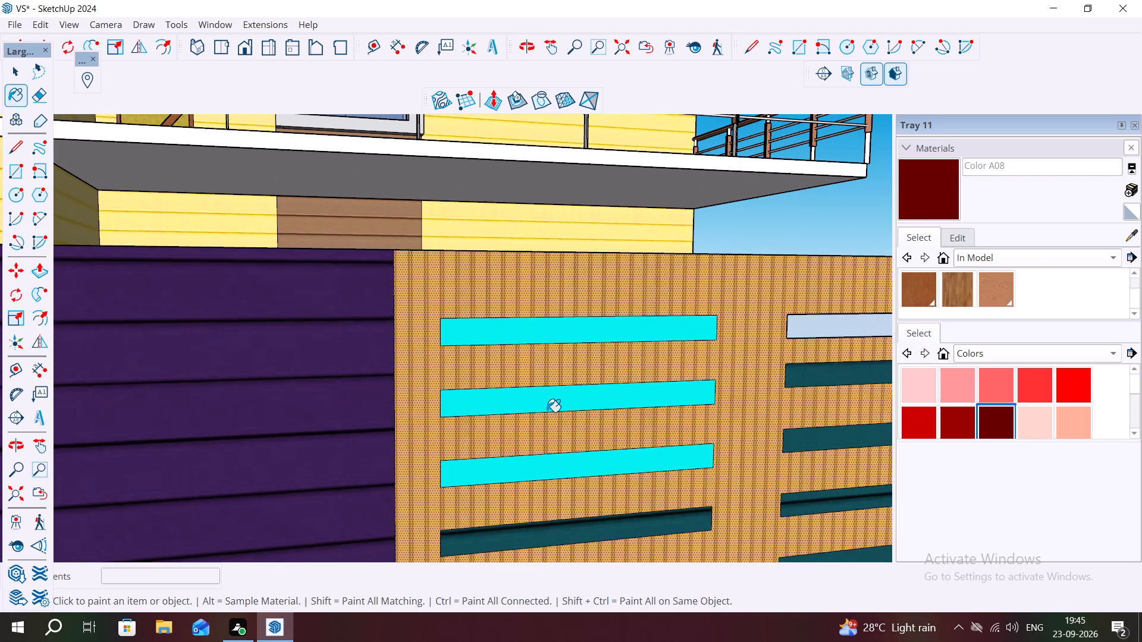
scroll(645, 446, "down", 2)
scroll(974, 363, "down", 2)
scroll(977, 367, "up", 5)
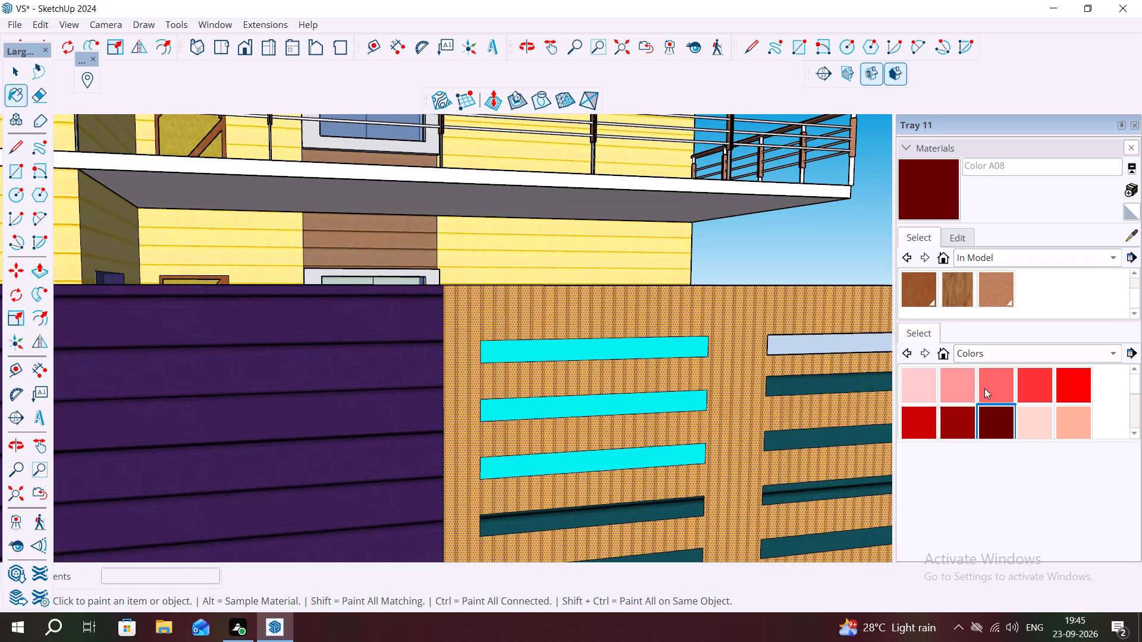
scroll(984, 388, "up", 6)
scroll(984, 389, "down", 9)
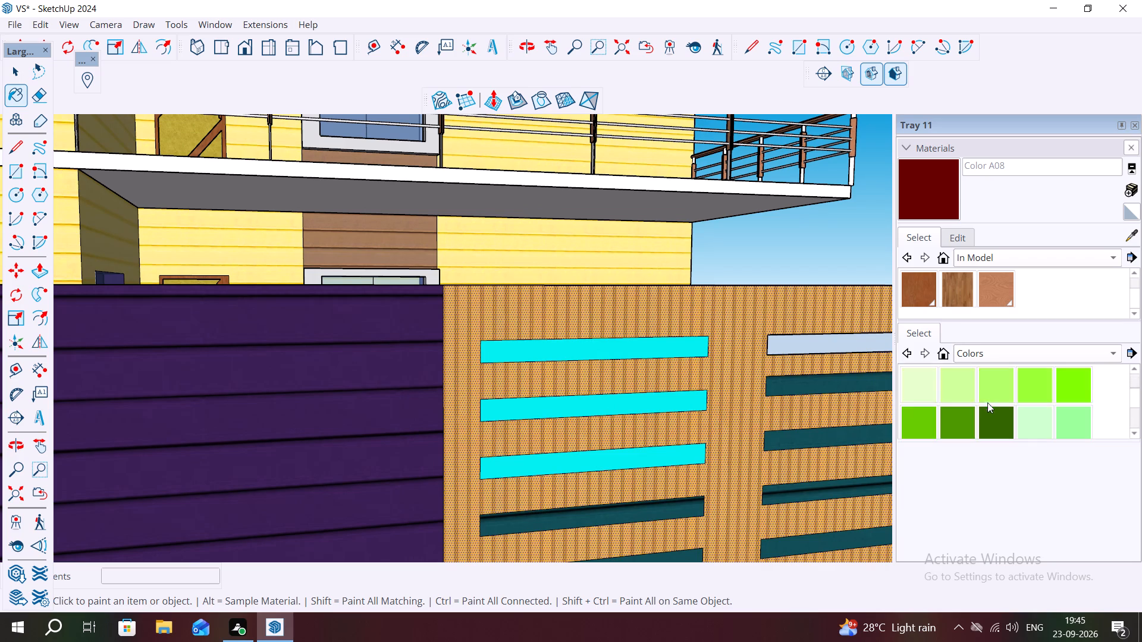
scroll(987, 402, "down", 5)
scroll(1030, 396, "up", 2)
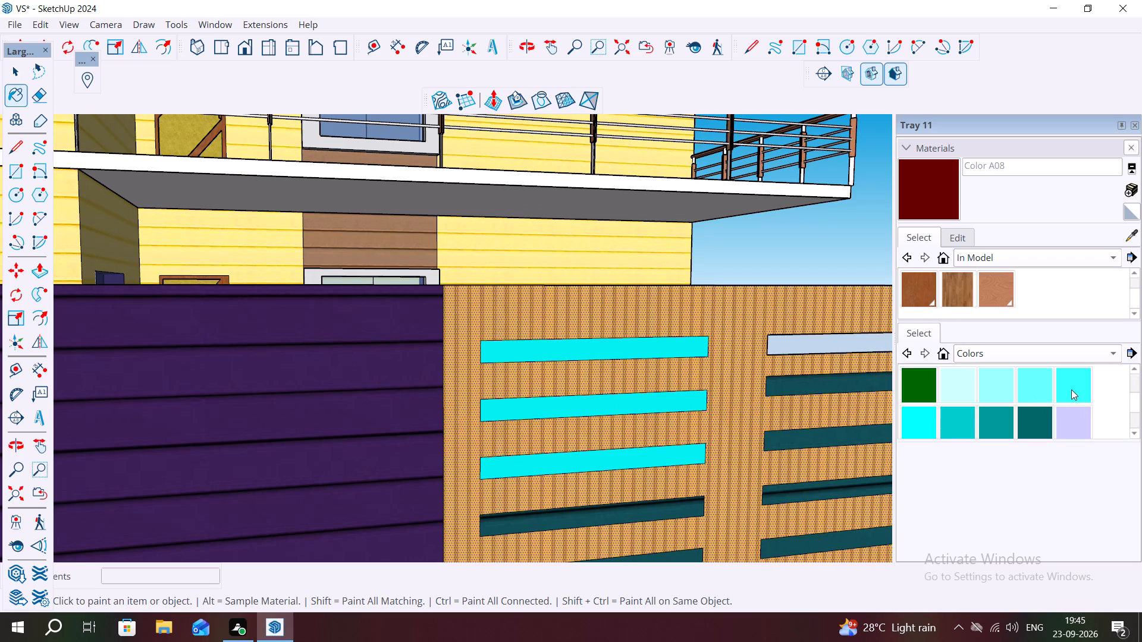
left_click(912, 421)
scroll(600, 528, "up", 3)
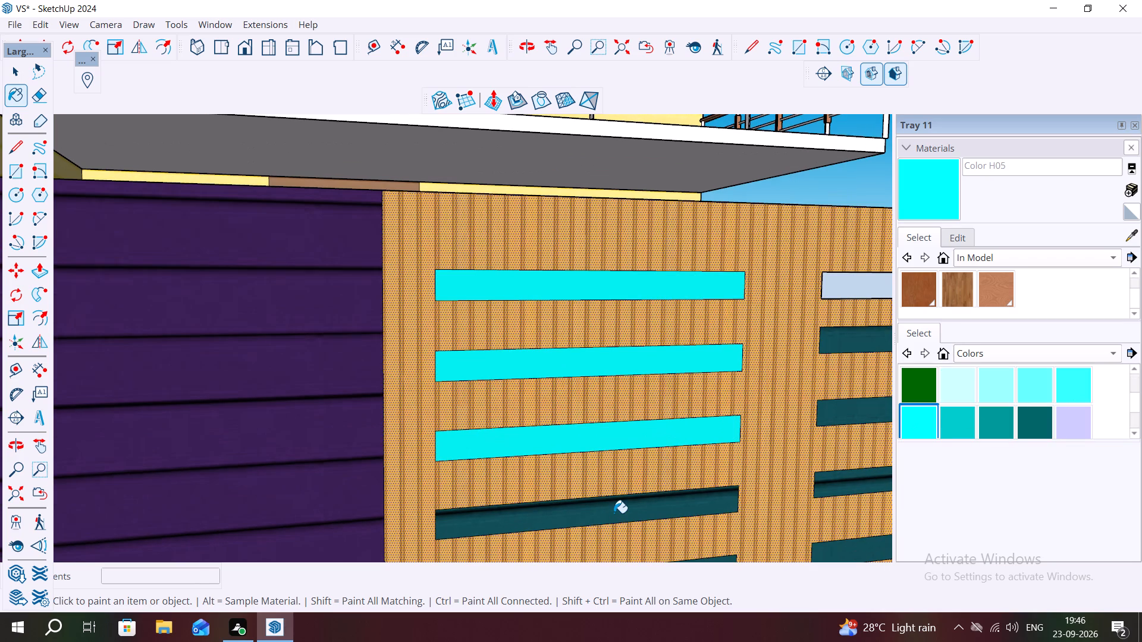
left_click(614, 513)
scroll(484, 499, "down", 6)
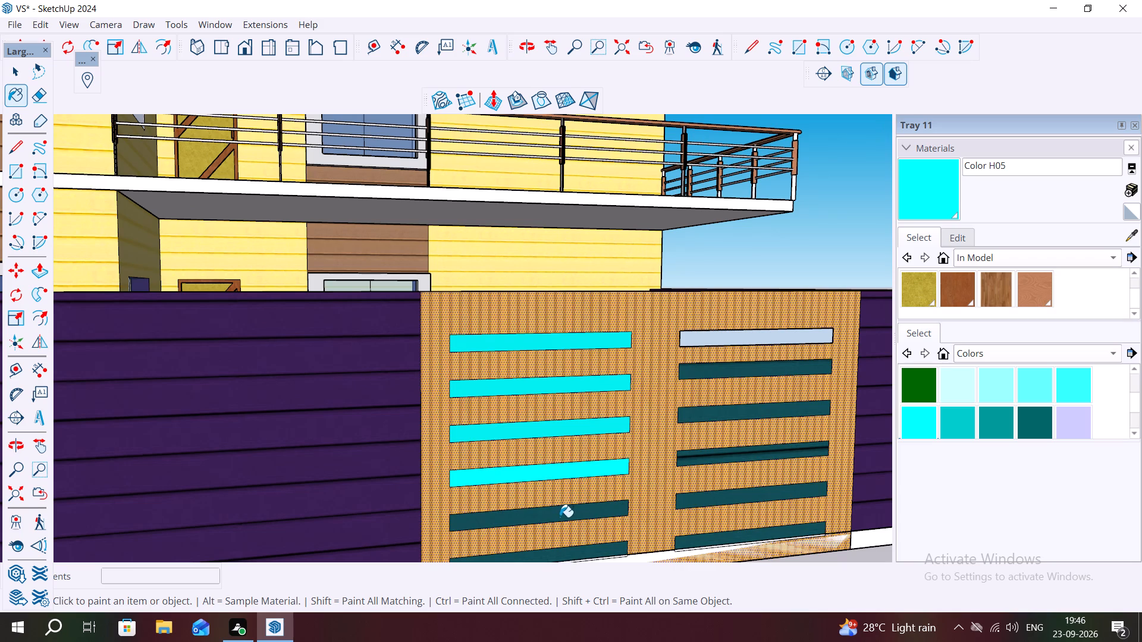
left_click(560, 517)
left_click(570, 559)
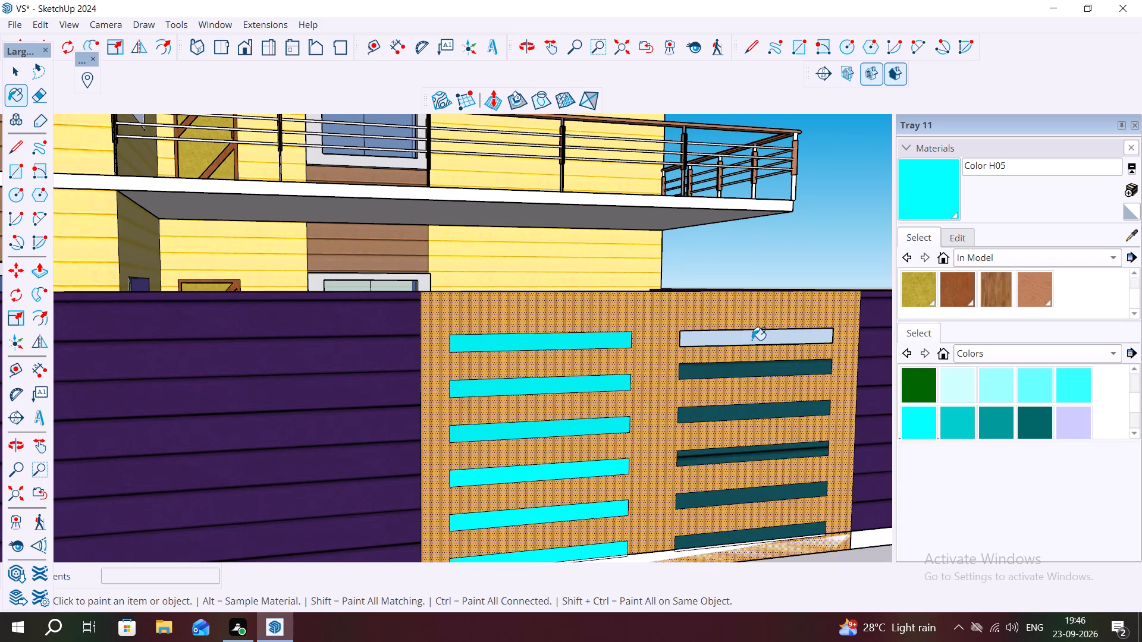
Paint the slats in the gate's right column with cyan Color H05, working from the top one down.
left_click(752, 340)
left_click(764, 373)
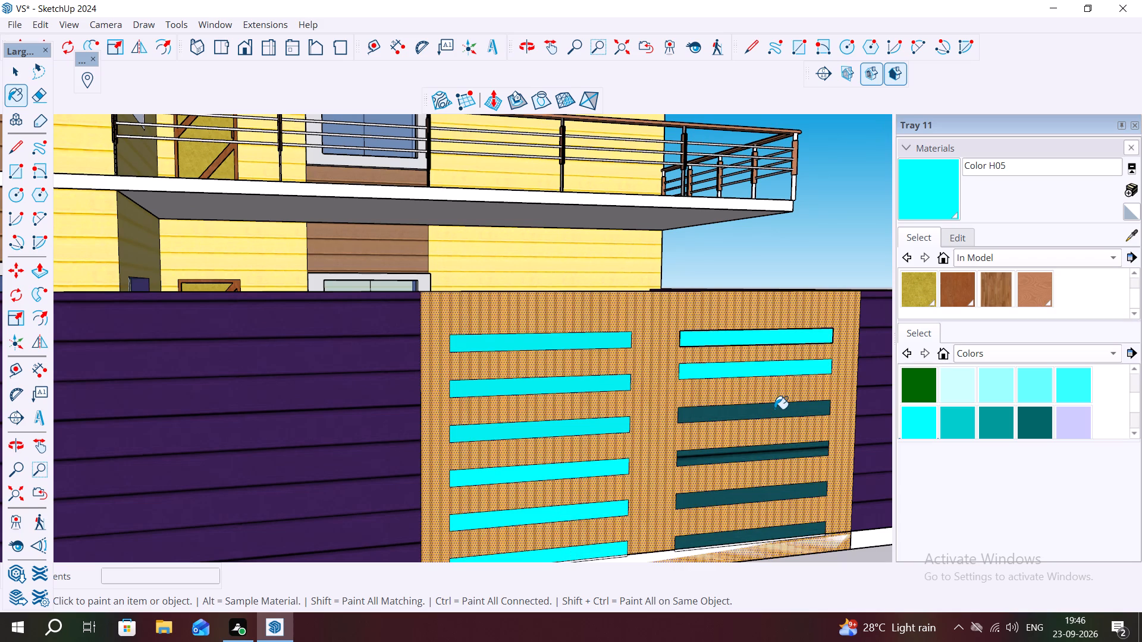
left_click(774, 409)
left_click(785, 453)
left_click(793, 493)
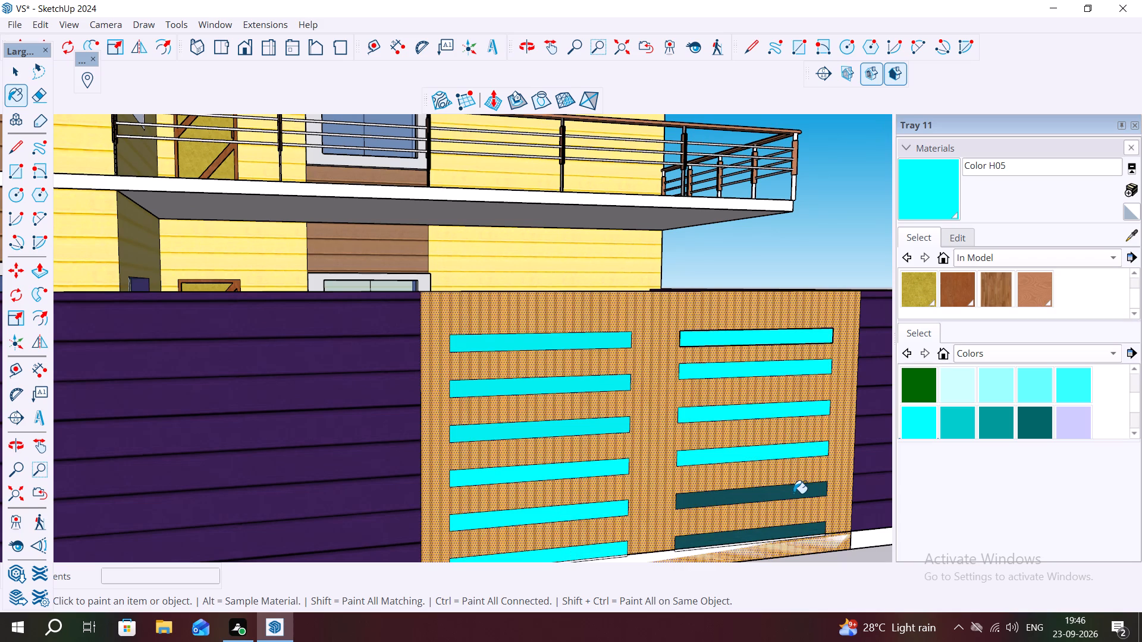
left_click(790, 538)
scroll(692, 445, "down", 8)
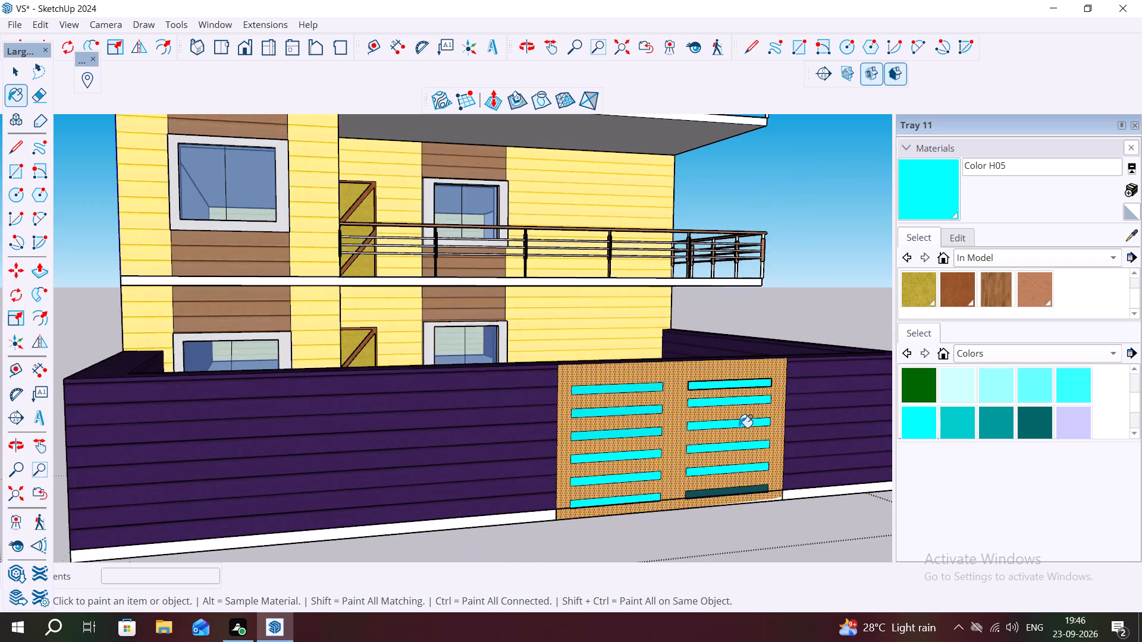
scroll(739, 427, "down", 4)
middle_click_drag(688, 495, 553, 512)
scroll(799, 503, "down", 7)
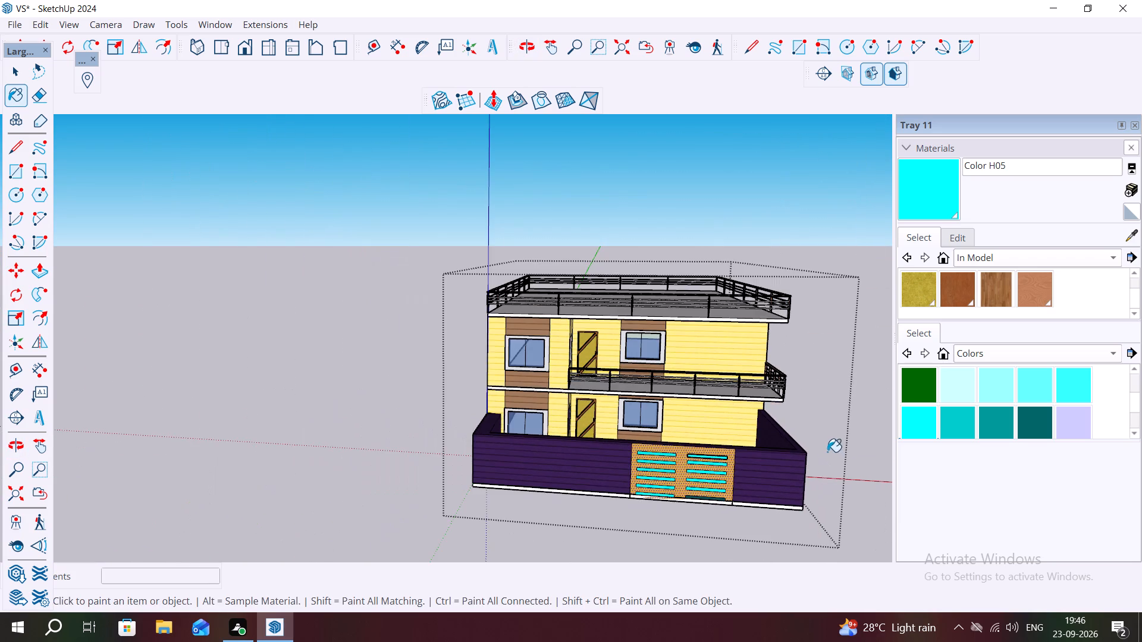
middle_click_drag(492, 508, 558, 438)
middle_click_drag(509, 450, 498, 506)
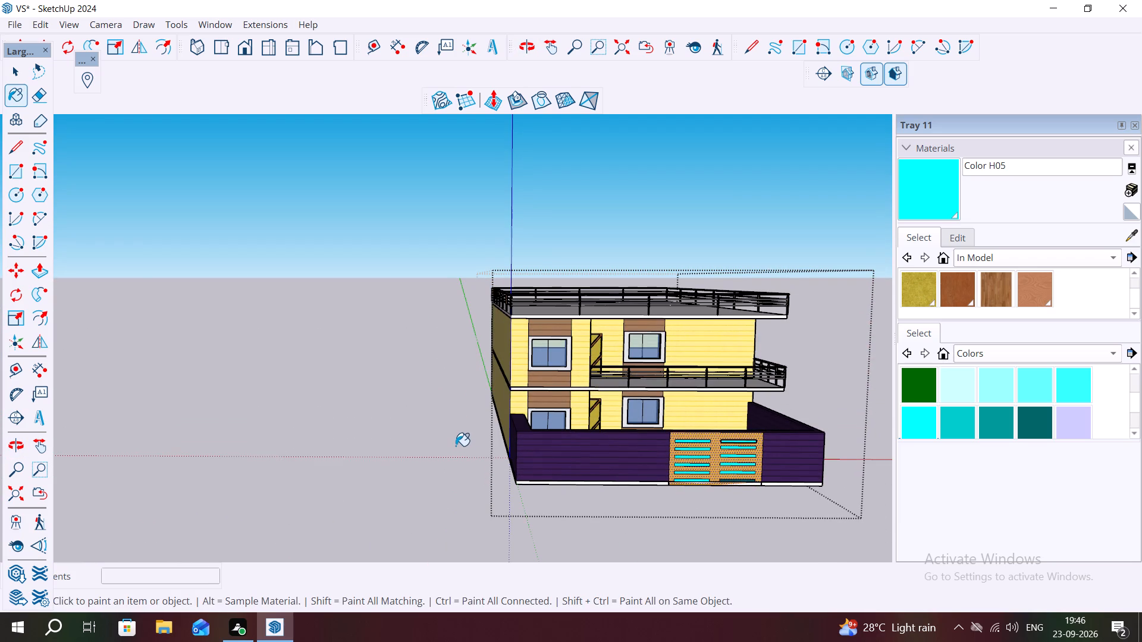
key("Escape")
key("space")
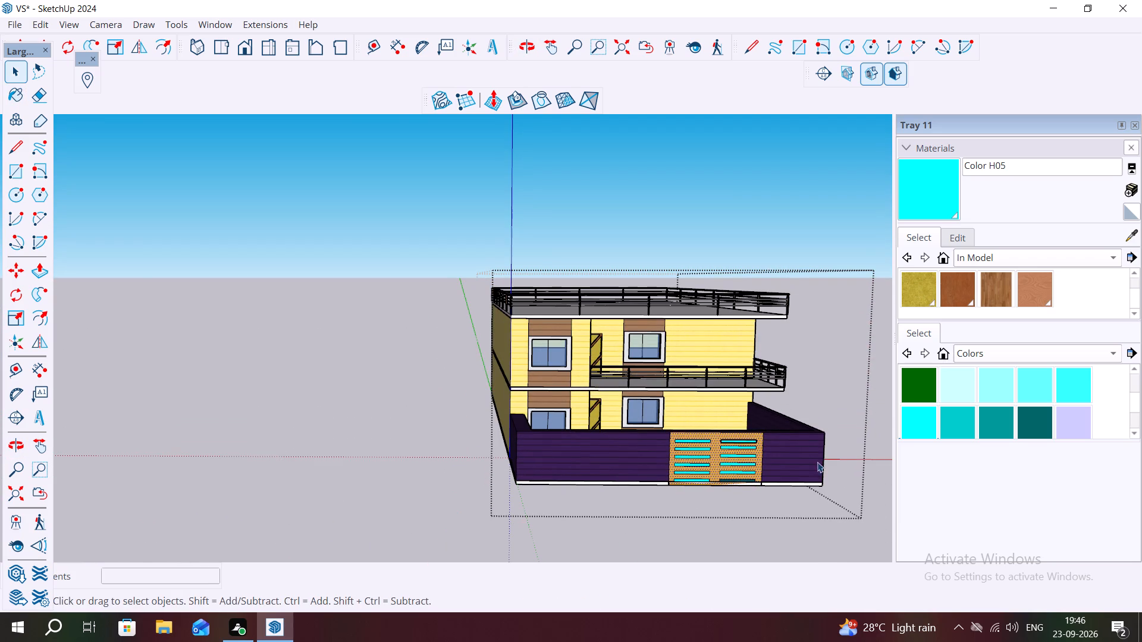
Paint the remaining dark bottom slat in the gate's right column with cyan Color H05.
scroll(467, 407, "down", 9)
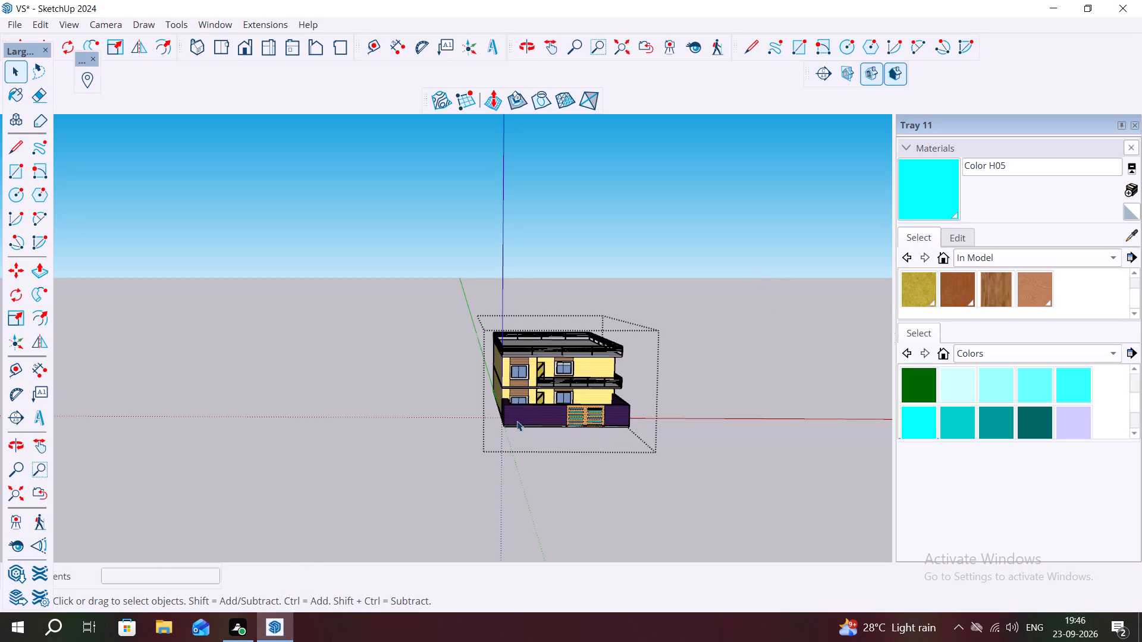
scroll(517, 426, "up", 6)
middle_click_drag(575, 418, 459, 363)
scroll(547, 395, "up", 7)
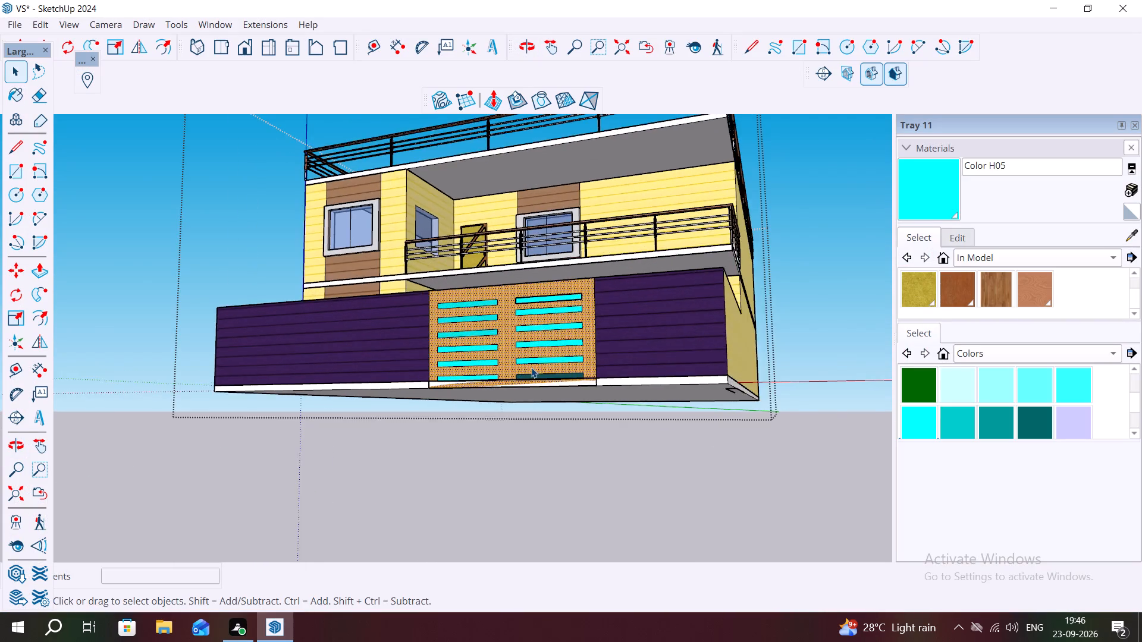
scroll(531, 367, "up", 2)
middle_click_drag(585, 426, 607, 446)
scroll(574, 362, "up", 8)
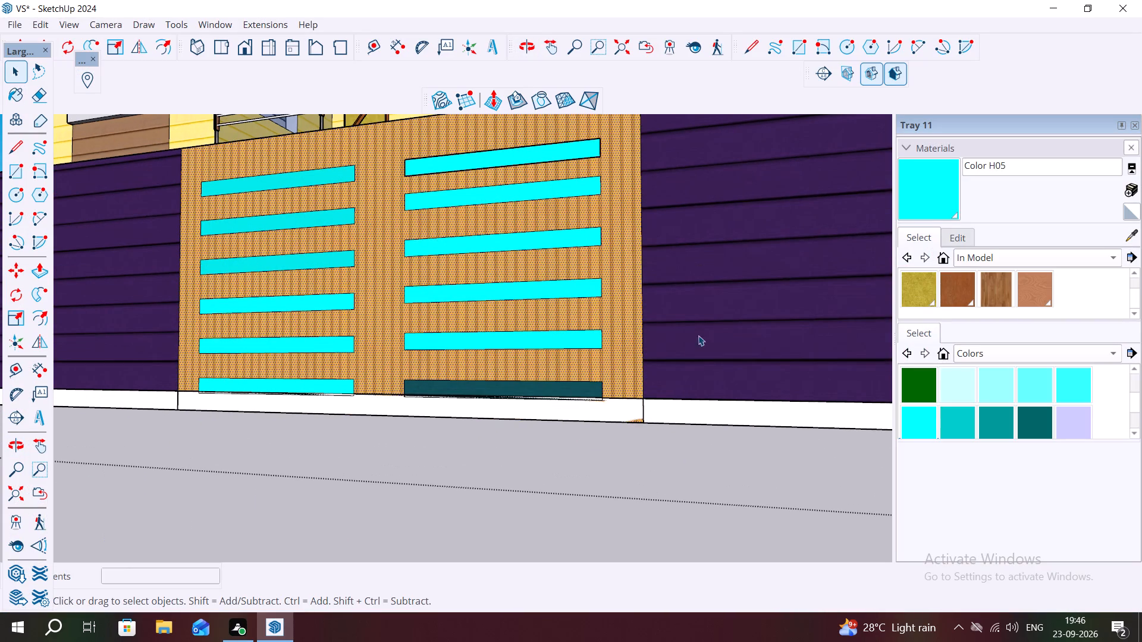
left_click(905, 413)
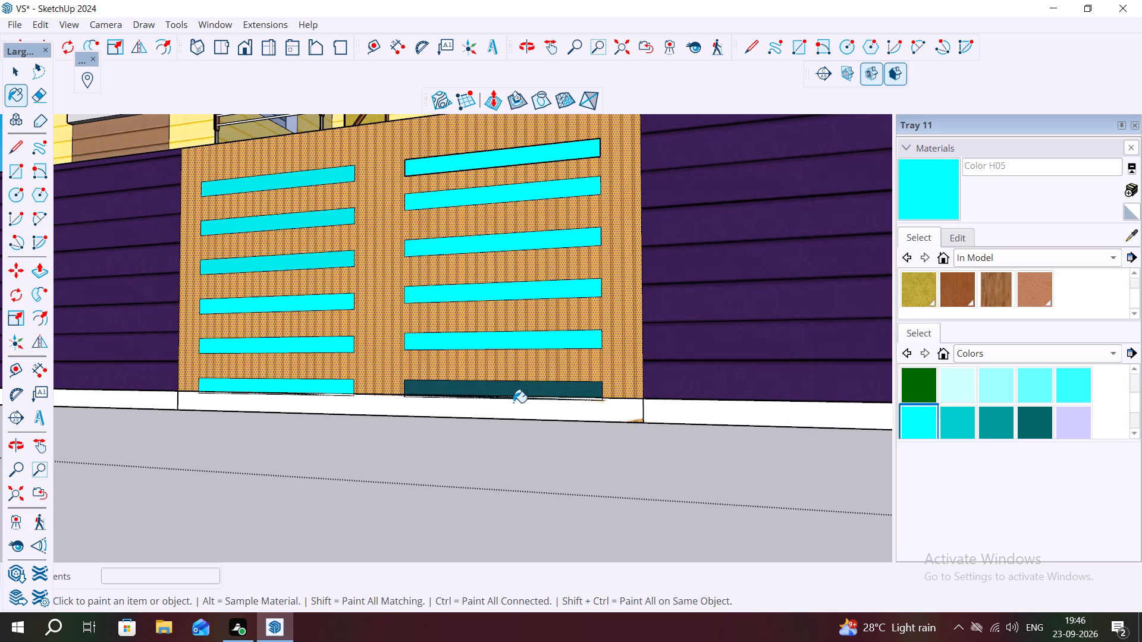
left_click(520, 395)
scroll(387, 431, "down", 11)
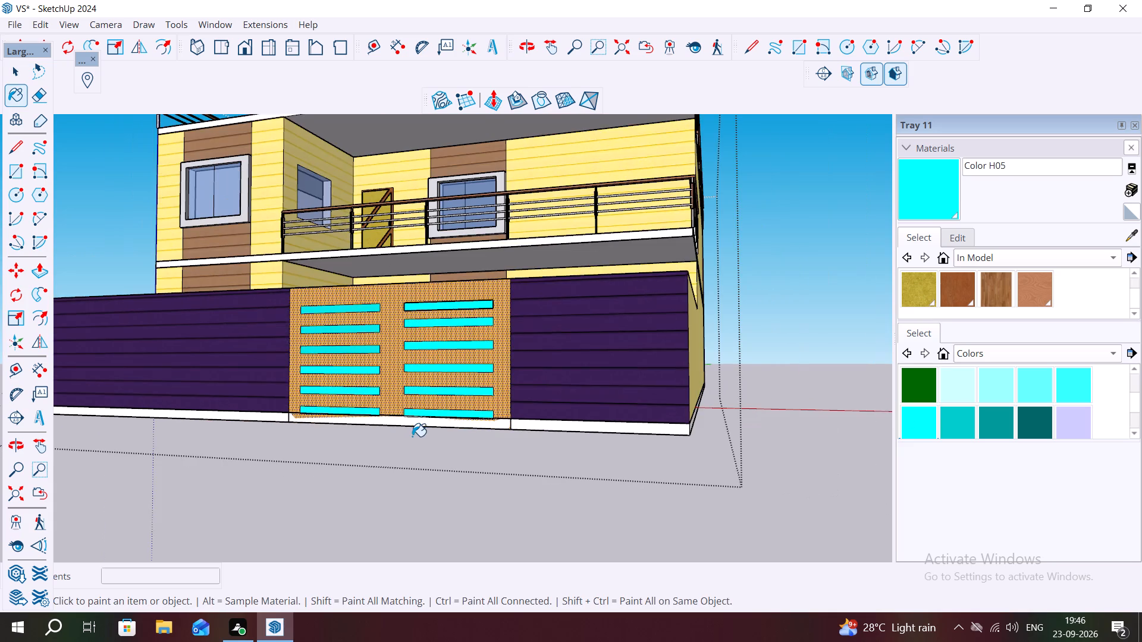
Paint the white base strip beneath the front enclosure wall with the in-model purple siding named Material.
scroll(457, 432, "up", 7)
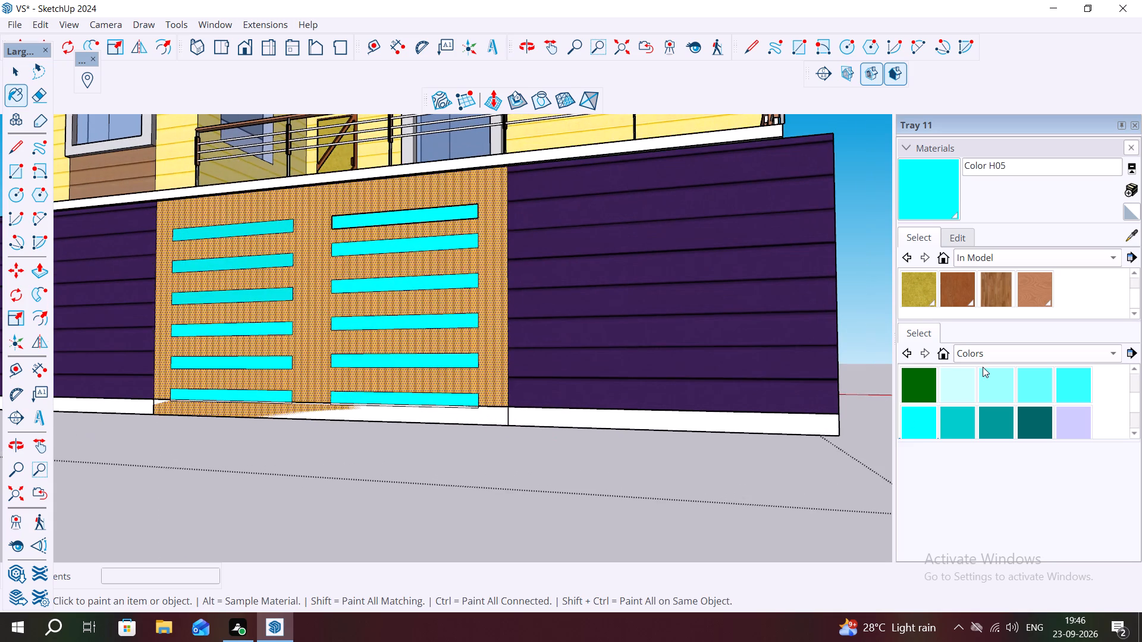
scroll(983, 367, "down", 6)
scroll(974, 281, "up", 3)
scroll(931, 178, "up", 3)
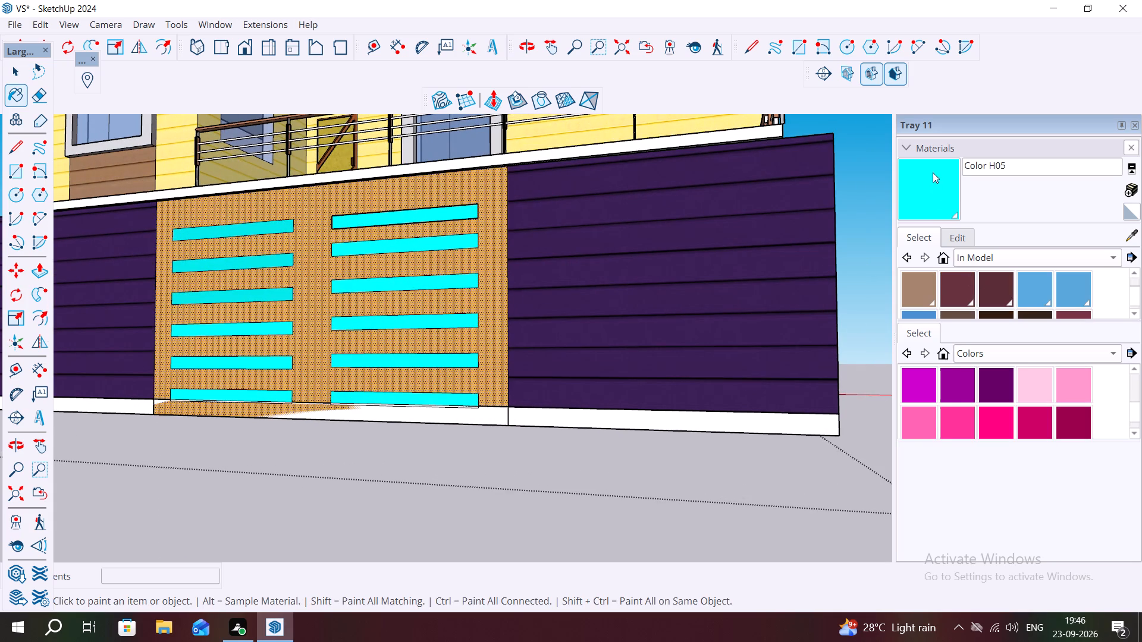
scroll(933, 172, "up", 3)
scroll(1010, 193, "down", 3)
scroll(979, 265, "down", 5)
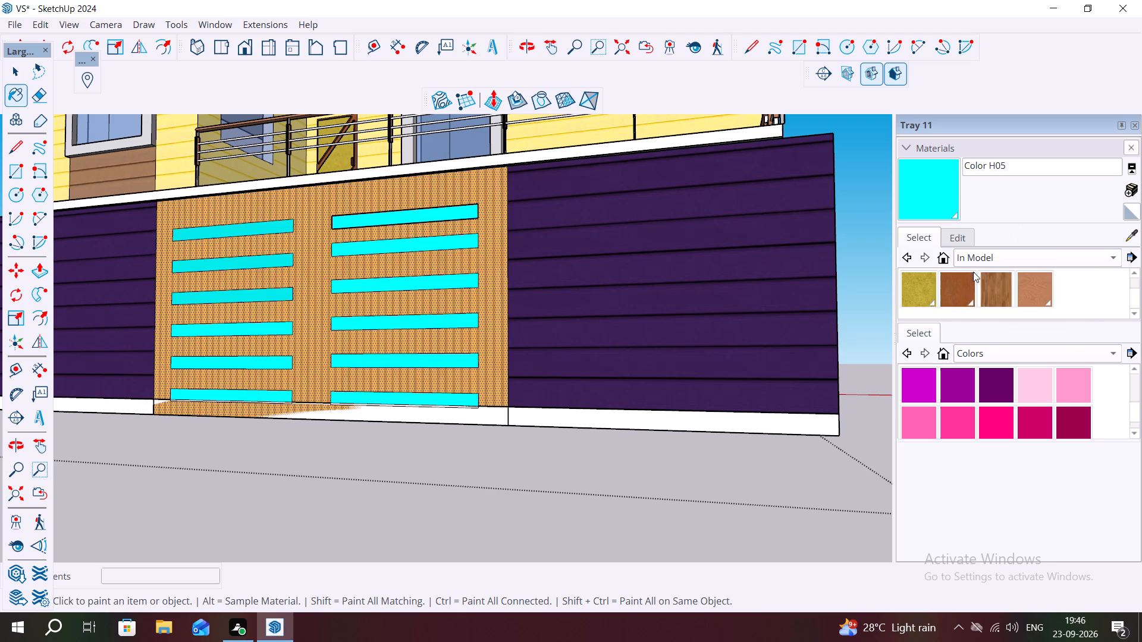
scroll(957, 280, "down", 2)
scroll(955, 279, "up", 13)
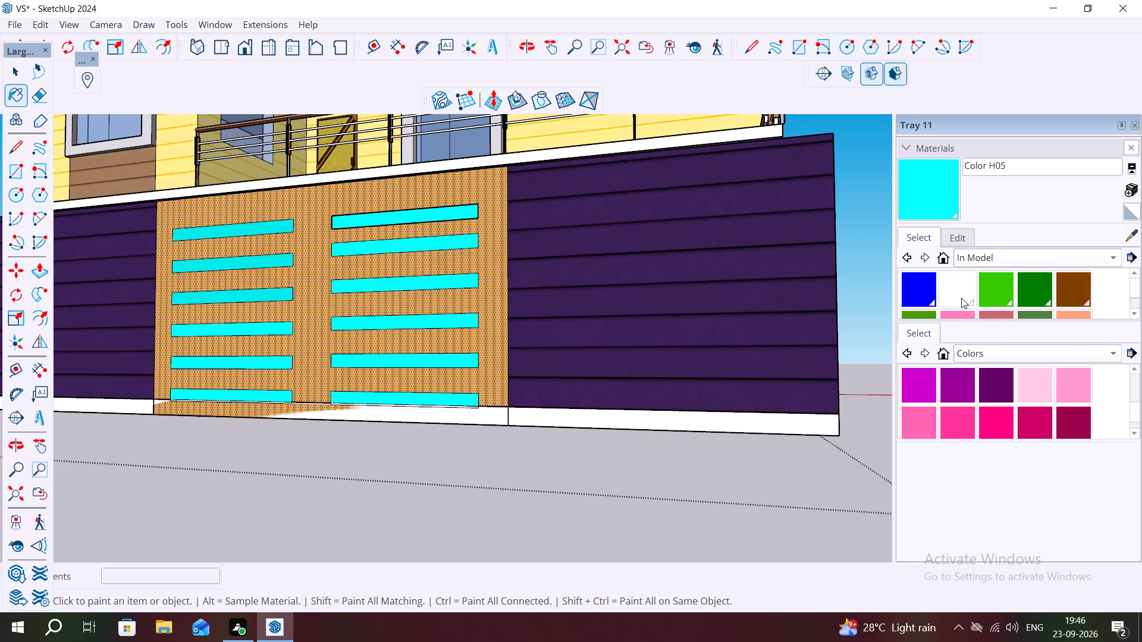
scroll(954, 294, "up", 8)
scroll(968, 285, "down", 7)
left_click(968, 289)
left_click(738, 429)
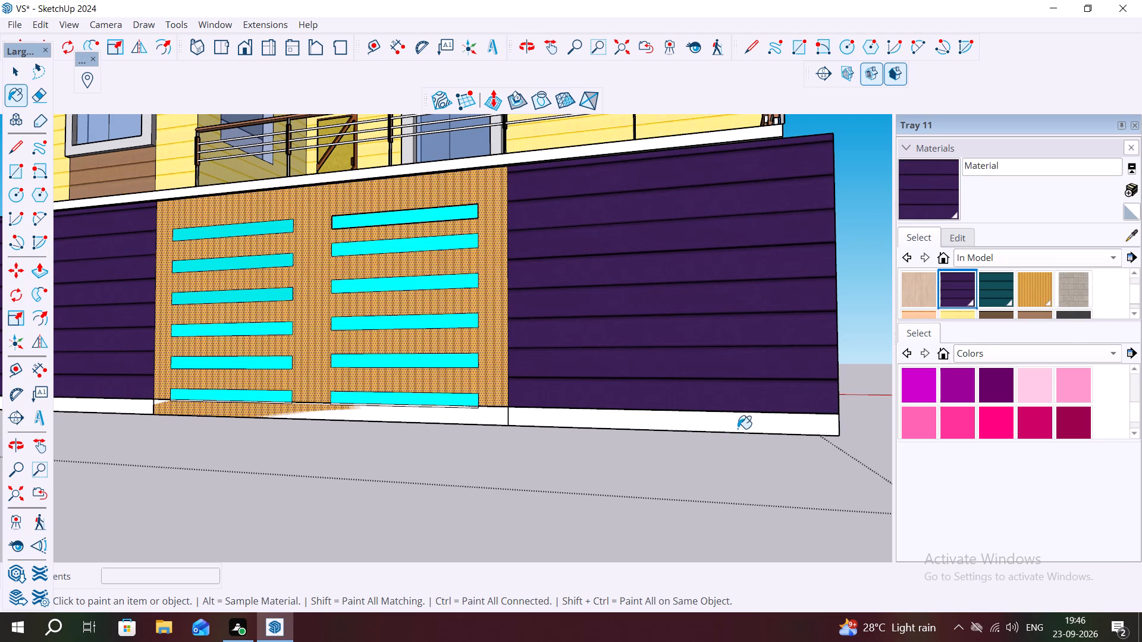
Paint the yellow ground-floor side wall adjoining the gate's right wall section with the purple siding Material, and clear the selection.
middle_click_drag(709, 399, 770, 448)
scroll(721, 365, "down", 5)
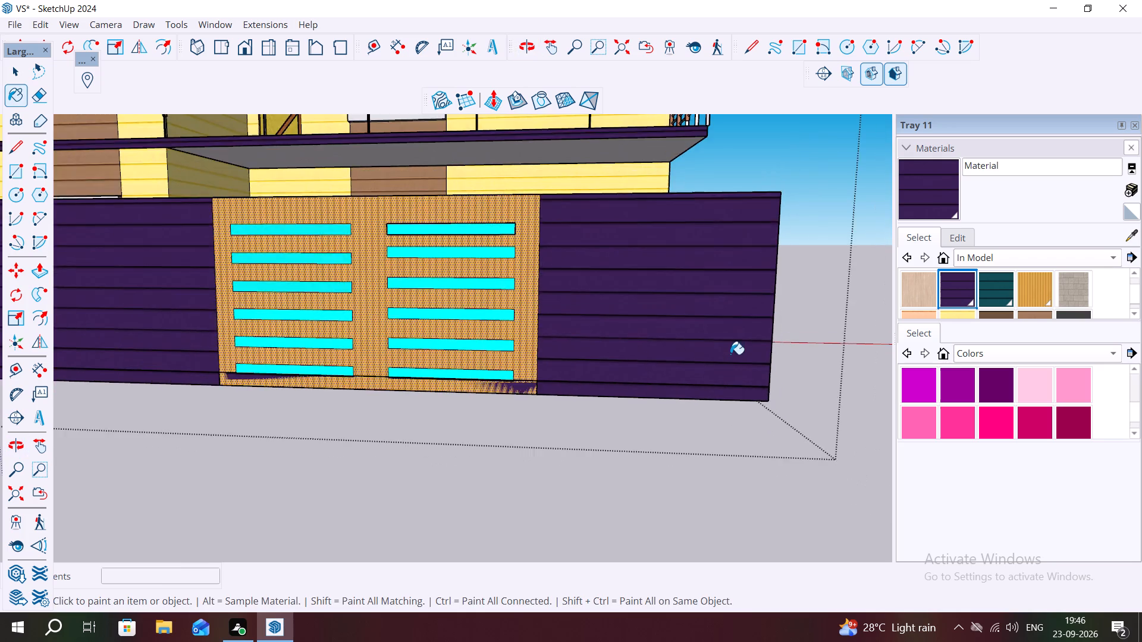
scroll(730, 354, "down", 8)
middle_click_drag(743, 378, 448, 374)
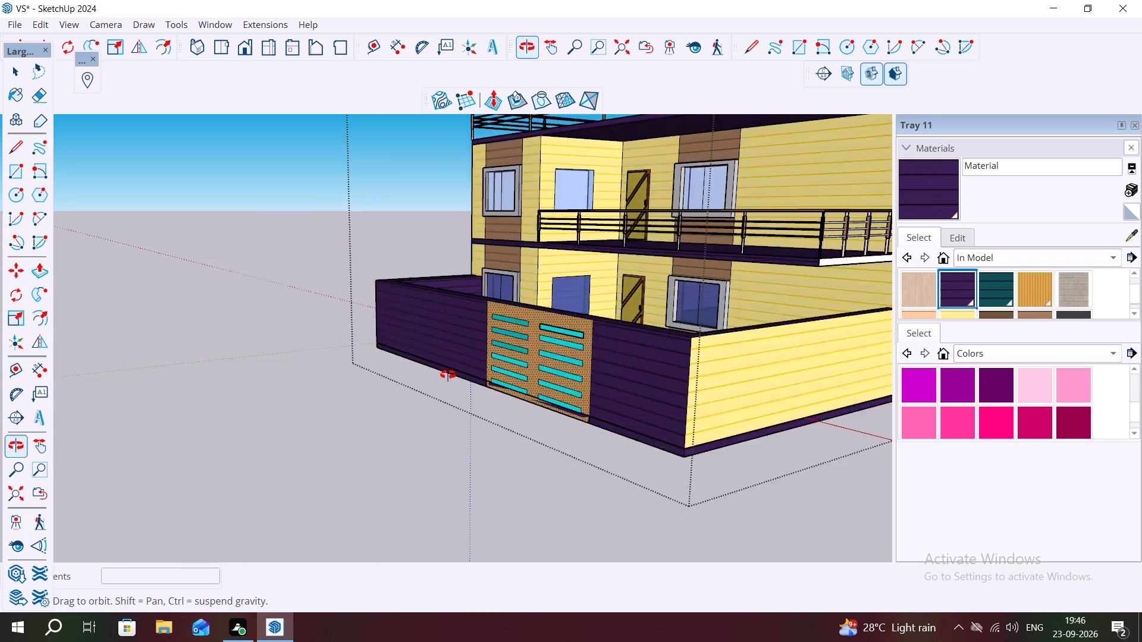
middle_click_drag(448, 374, 432, 367)
scroll(556, 408, "down", 12)
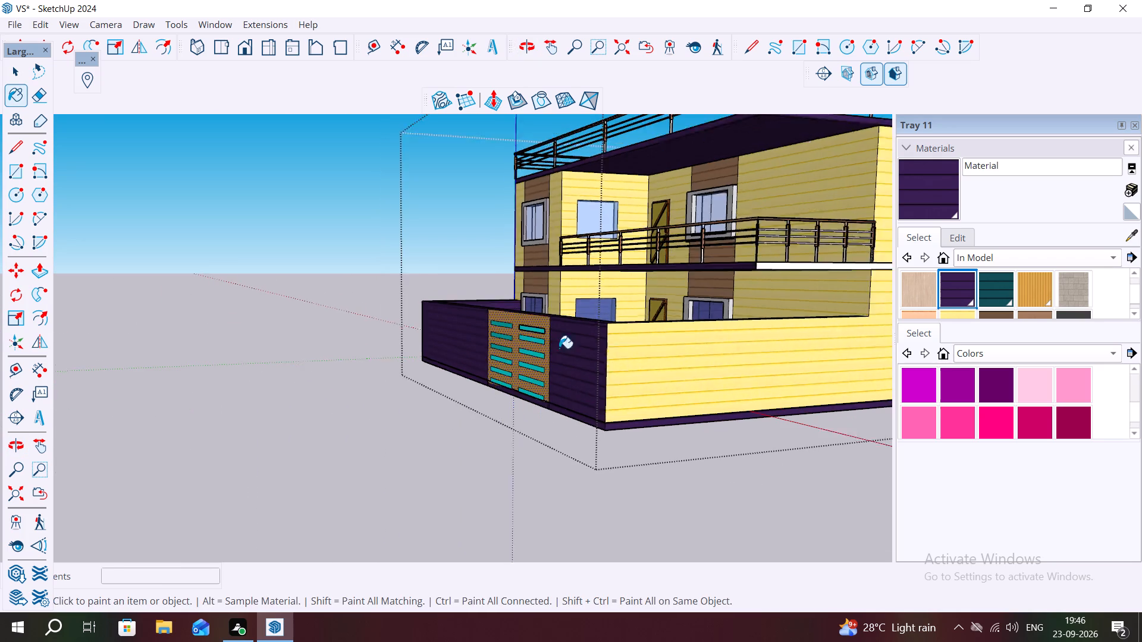
scroll(559, 348, "down", 2)
scroll(659, 379, "down", 3)
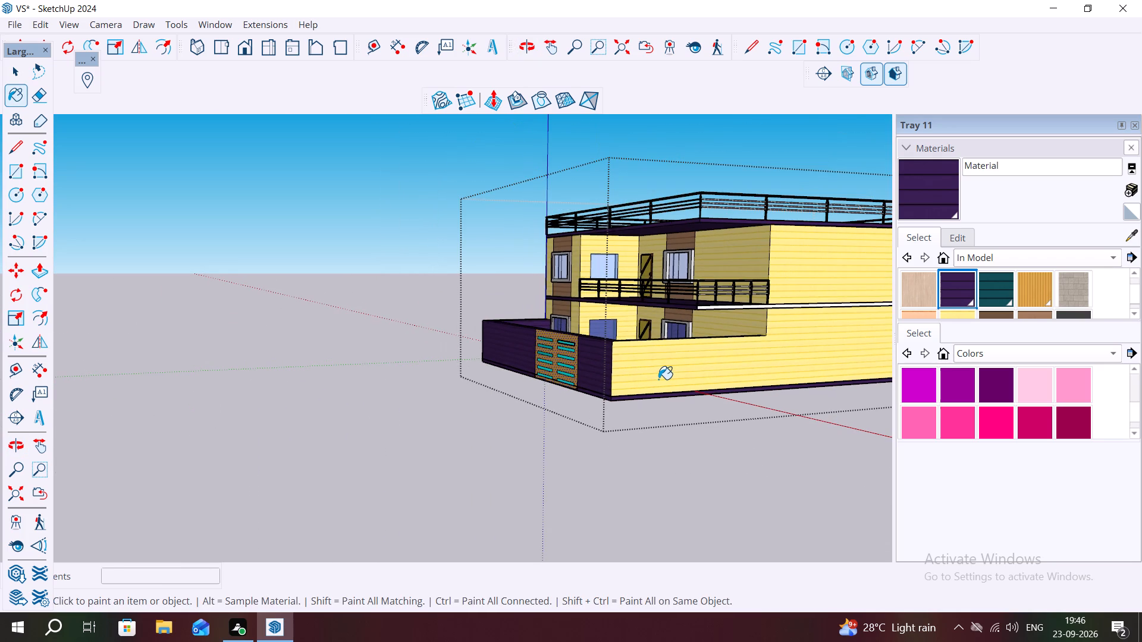
middle_click_drag(537, 386, 877, 410)
middle_click_drag(476, 350, 611, 354)
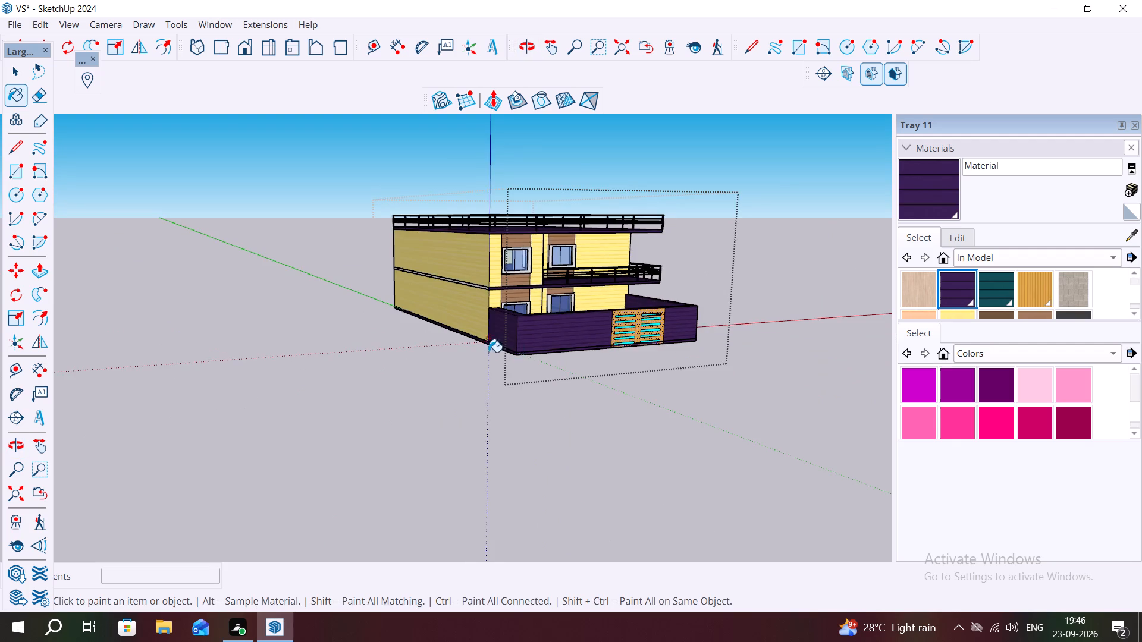
scroll(497, 348, "up", 2)
scroll(561, 355, "up", 3)
middle_click_drag(527, 360, 242, 352)
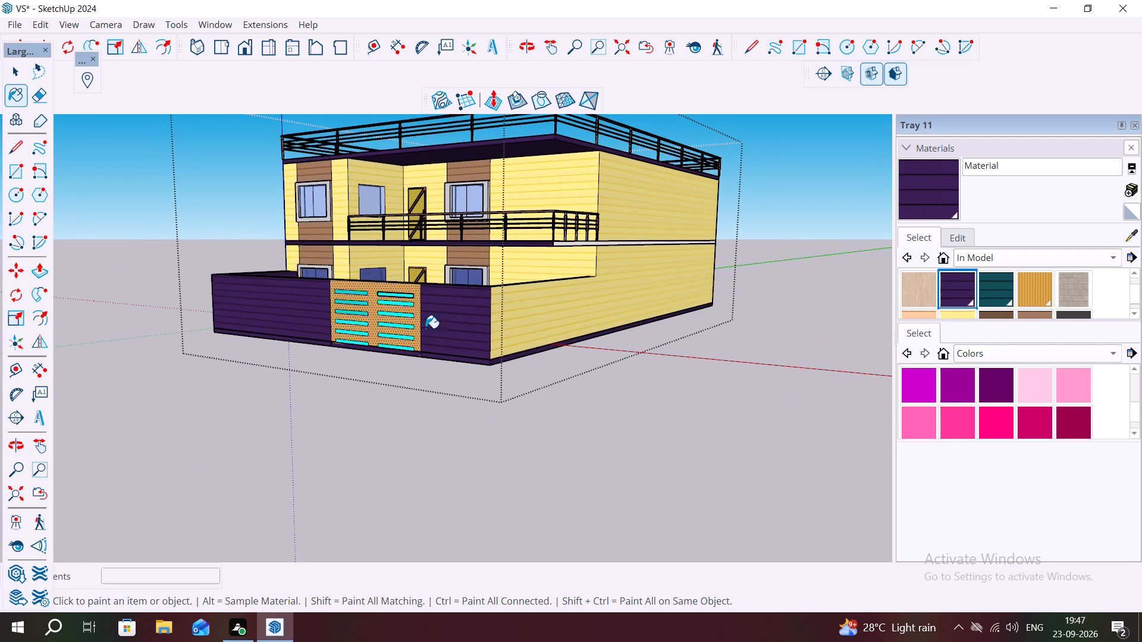
left_click(514, 319)
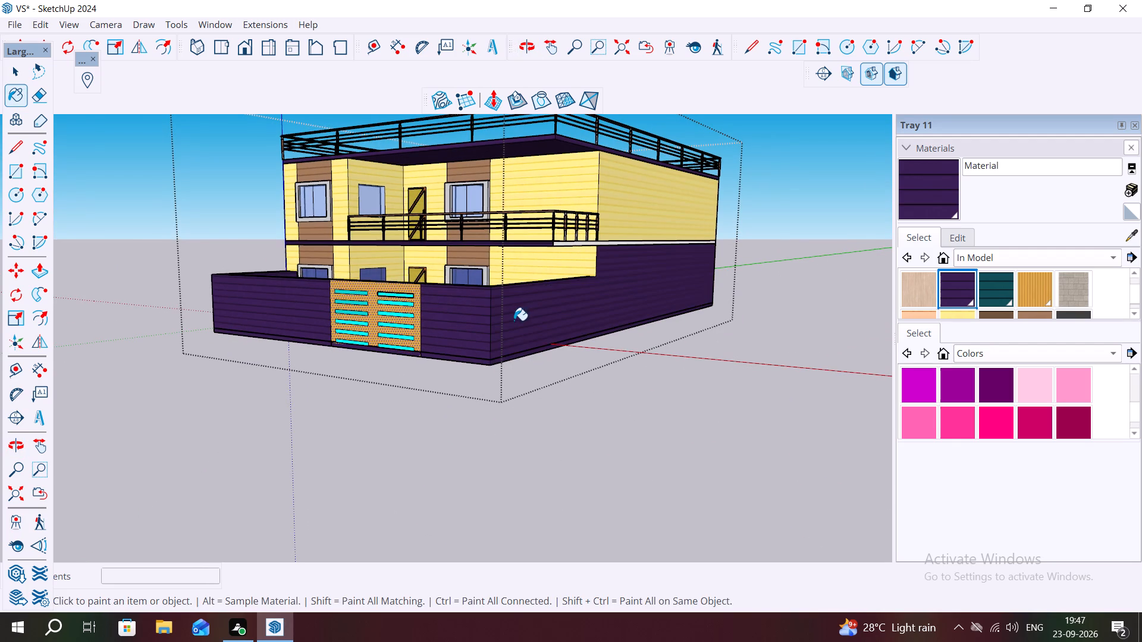
middle_click_drag(548, 332, 657, 382)
key("space")
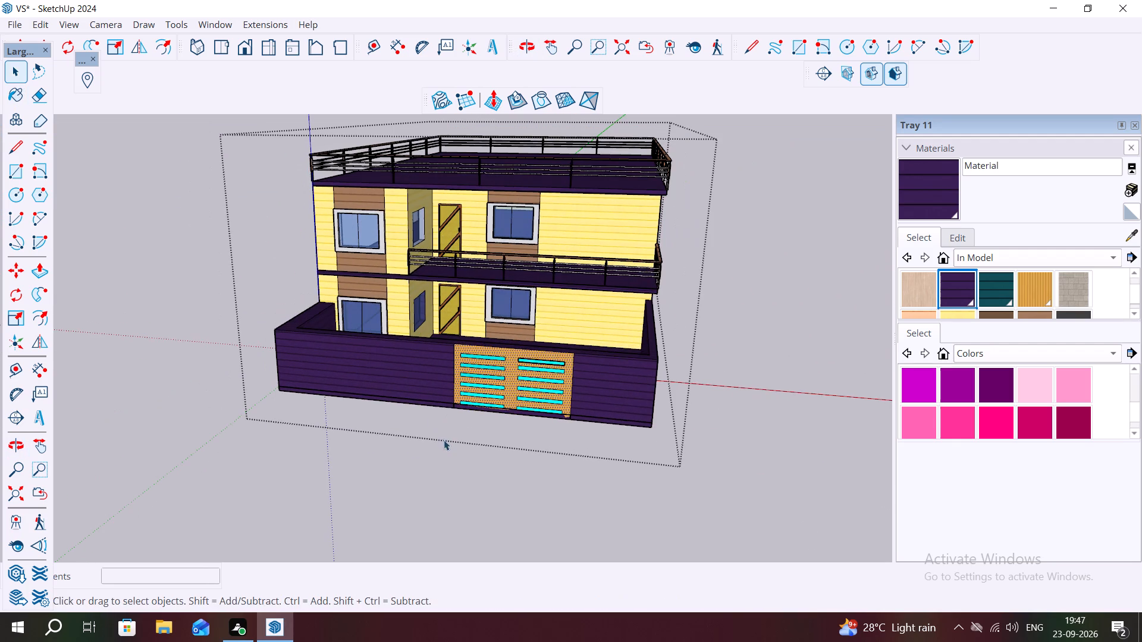
left_click(444, 440)
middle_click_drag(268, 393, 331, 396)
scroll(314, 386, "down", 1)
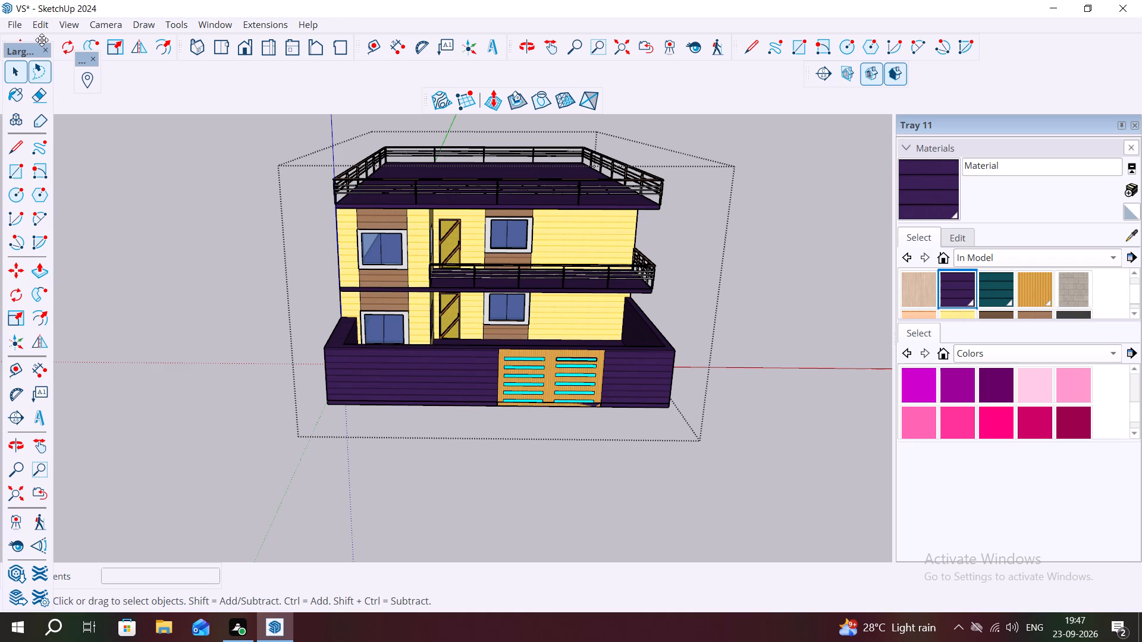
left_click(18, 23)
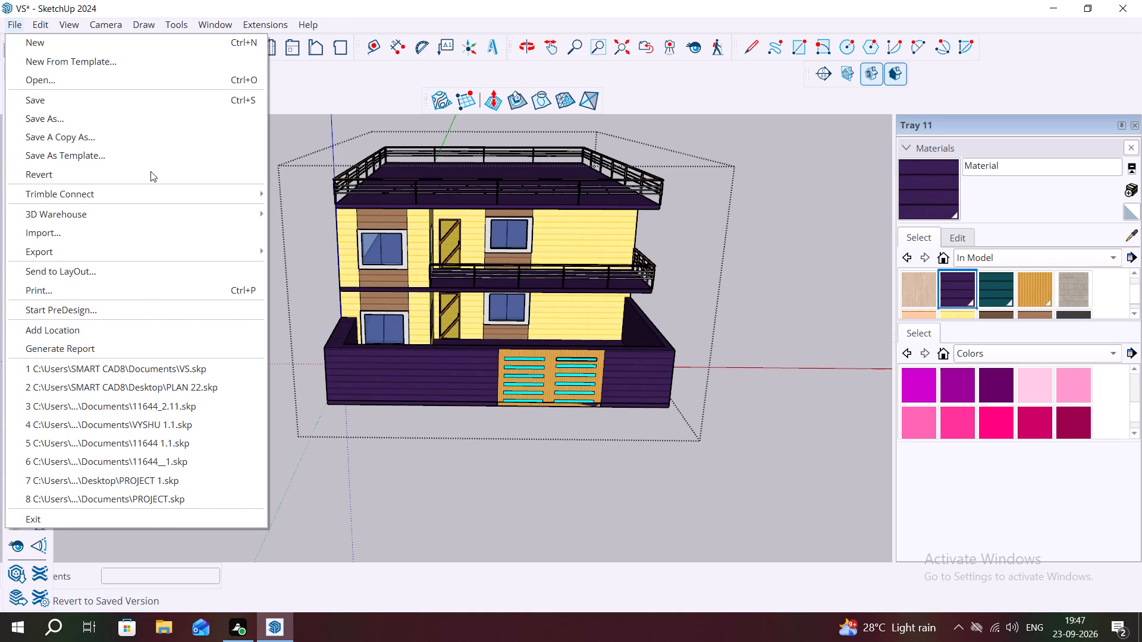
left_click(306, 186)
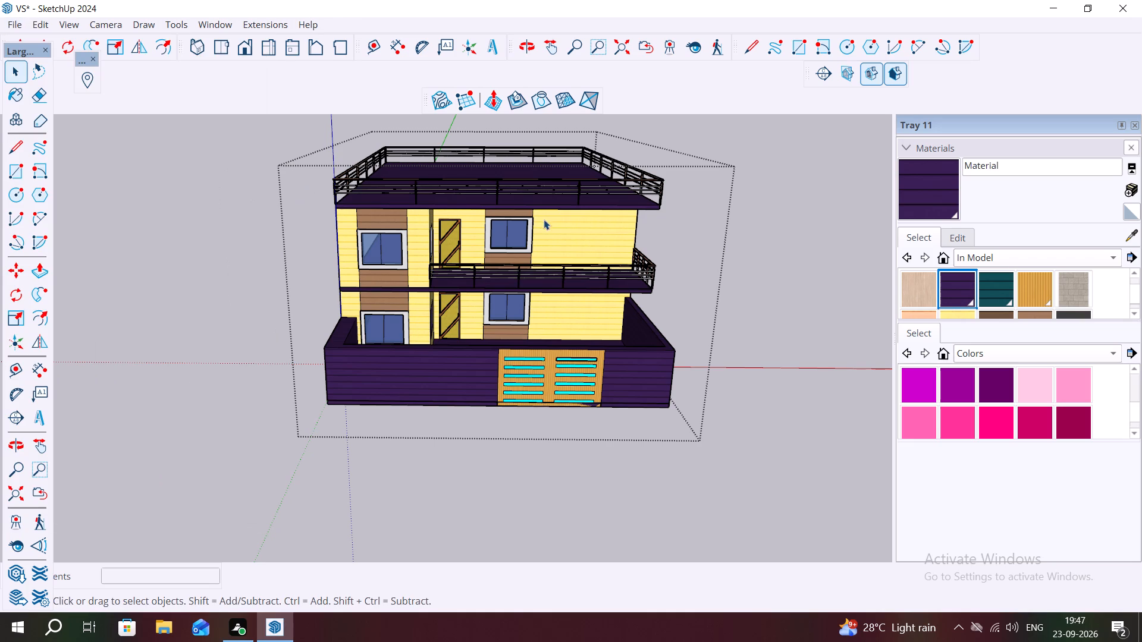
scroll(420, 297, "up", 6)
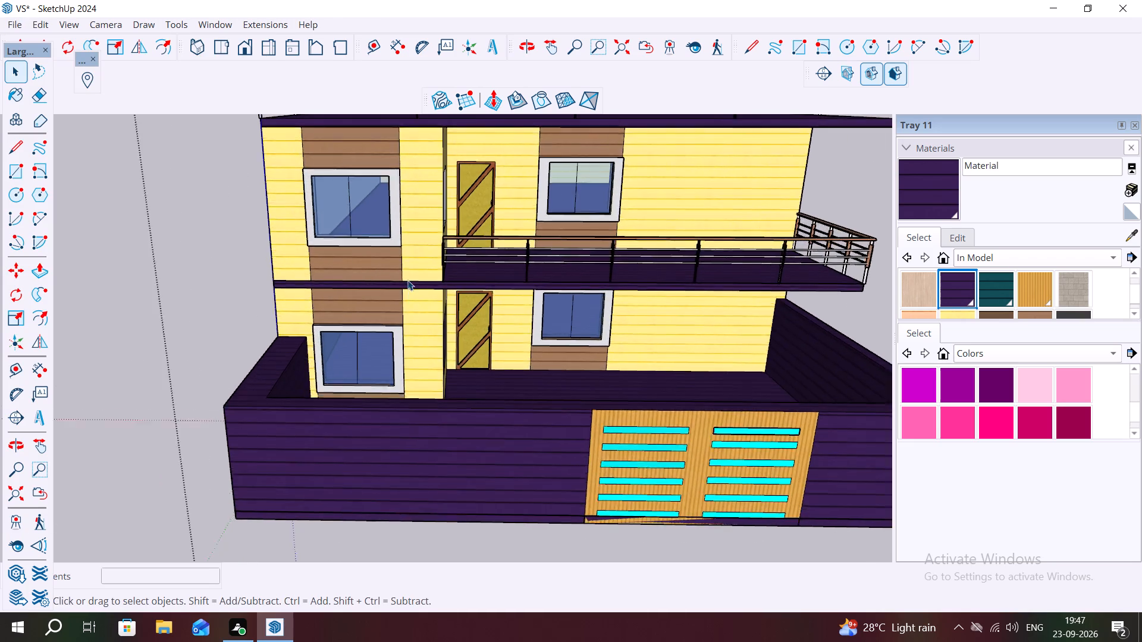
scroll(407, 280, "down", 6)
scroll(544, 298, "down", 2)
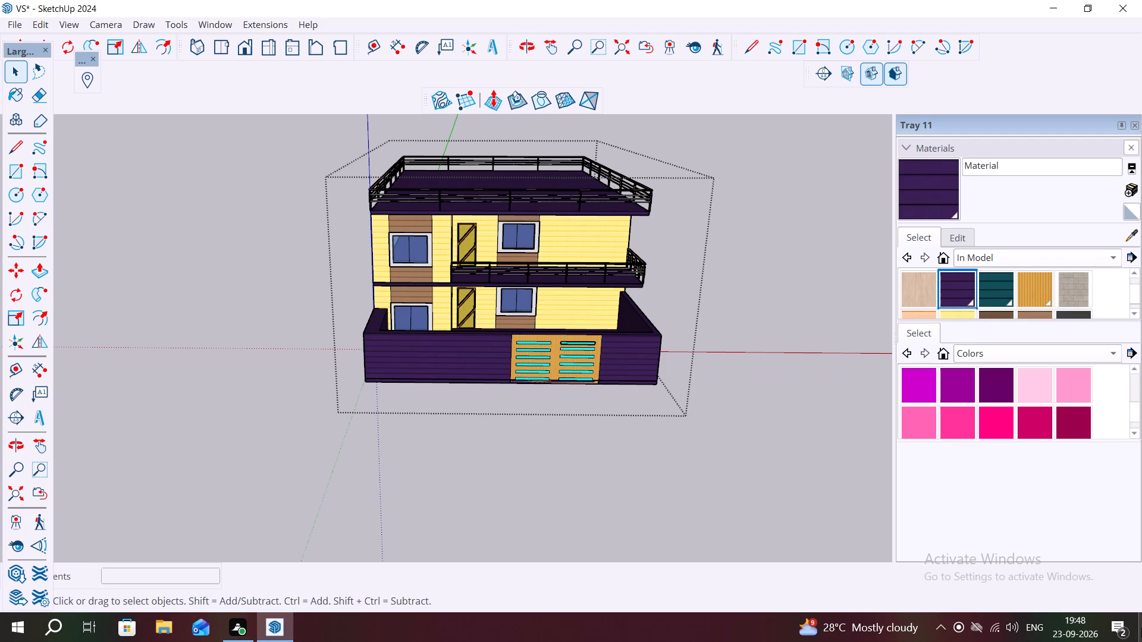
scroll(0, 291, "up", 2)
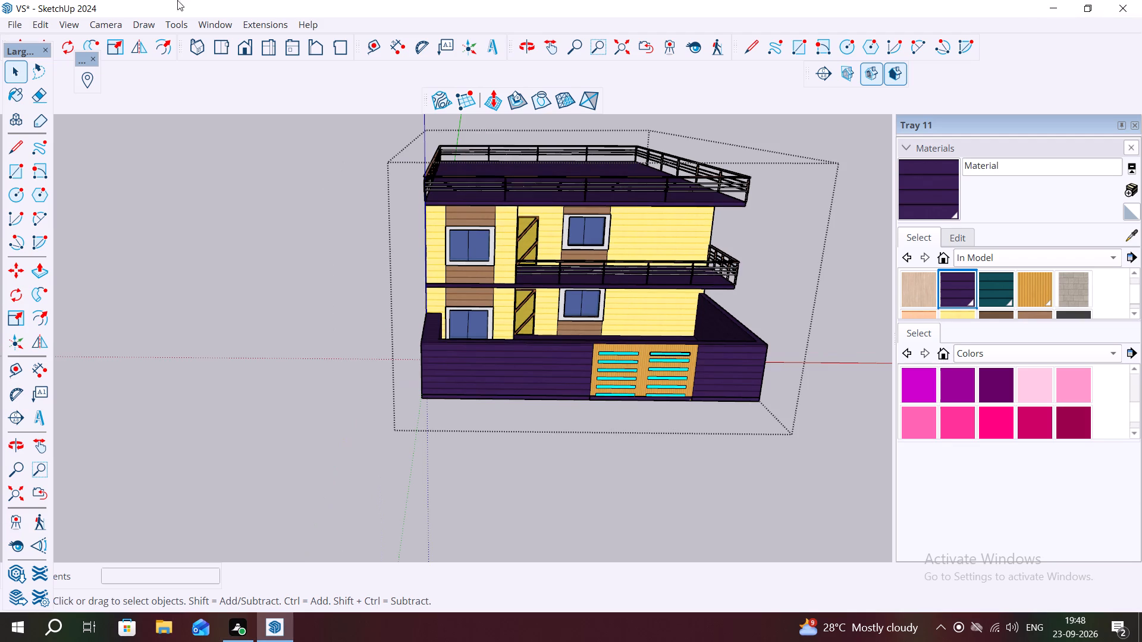
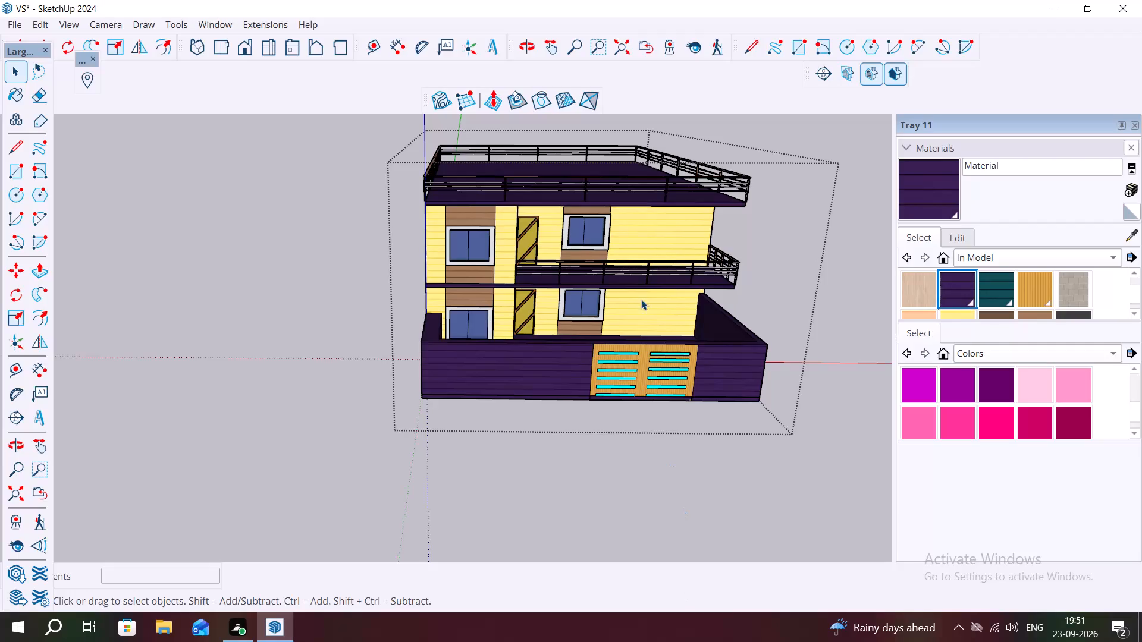
Examine the two-storey house model's roof, balconies, compound wall and gate from several angles.
middle_click_drag(554, 385, 483, 264)
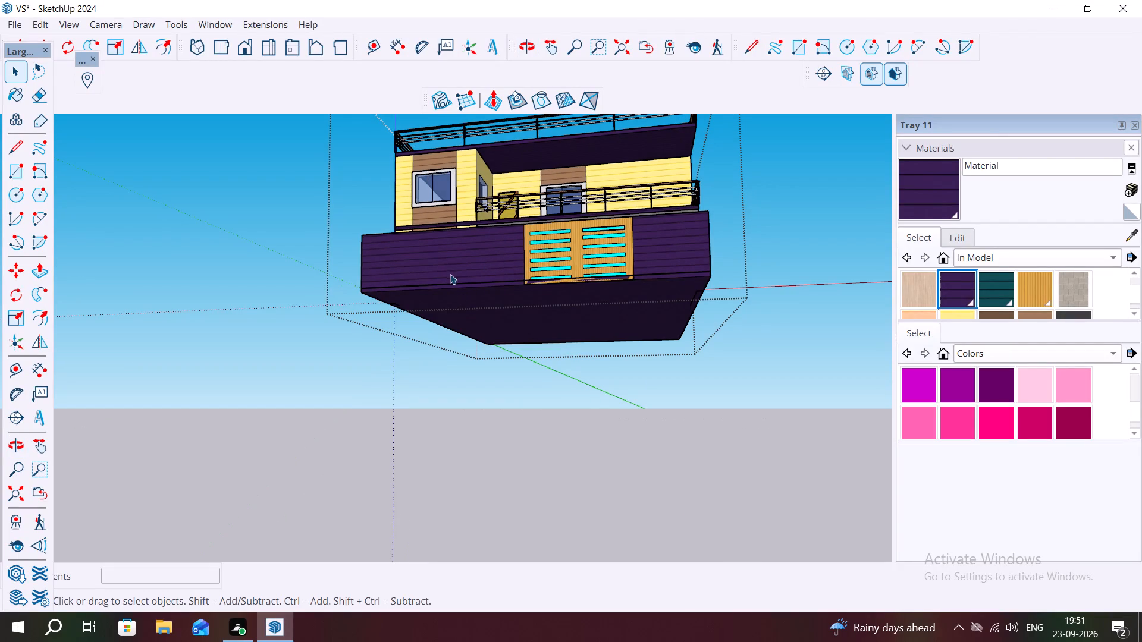
scroll(450, 273, "up", 1)
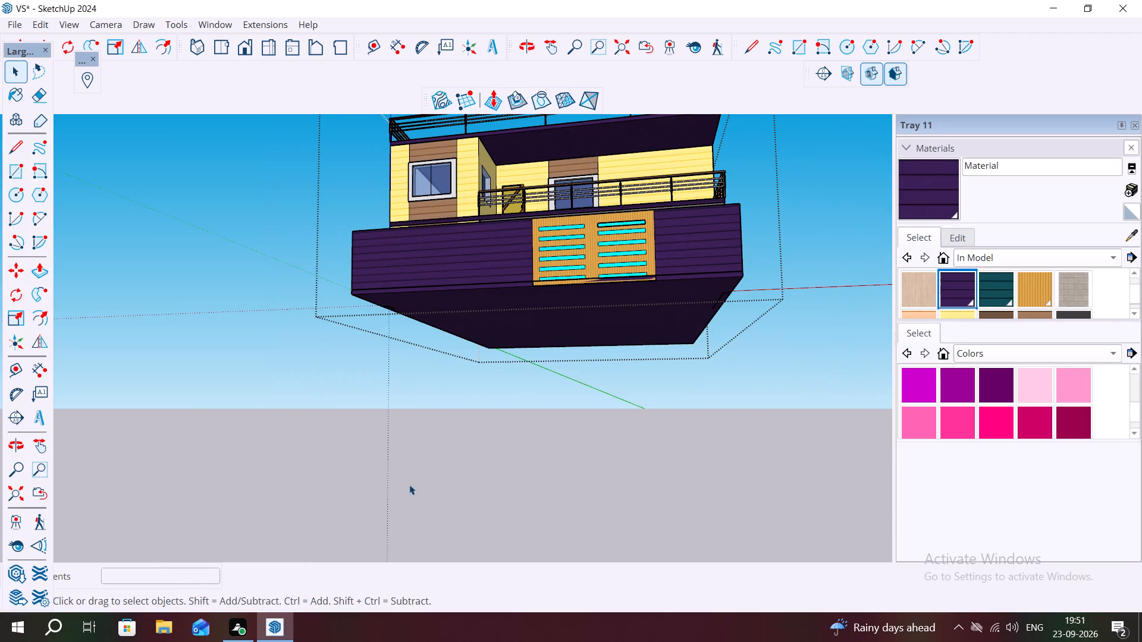
middle_click_drag(404, 380, 438, 532)
scroll(323, 380, "down", 5)
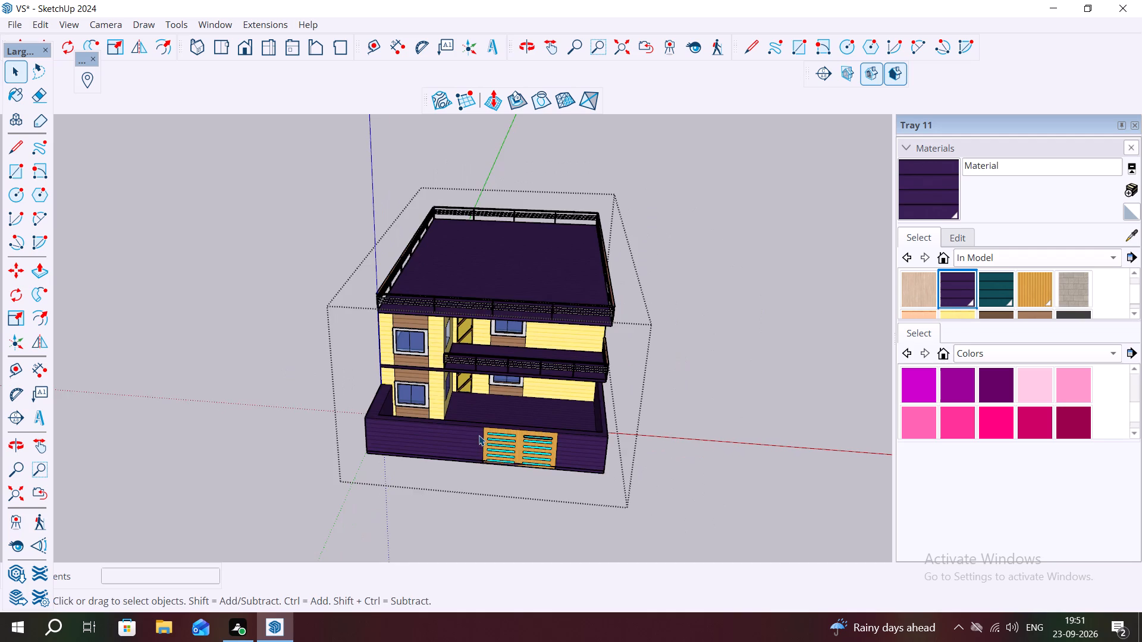
middle_click_drag(469, 436, 406, 411)
scroll(492, 354, "up", 5)
middle_click_drag(513, 377, 582, 376)
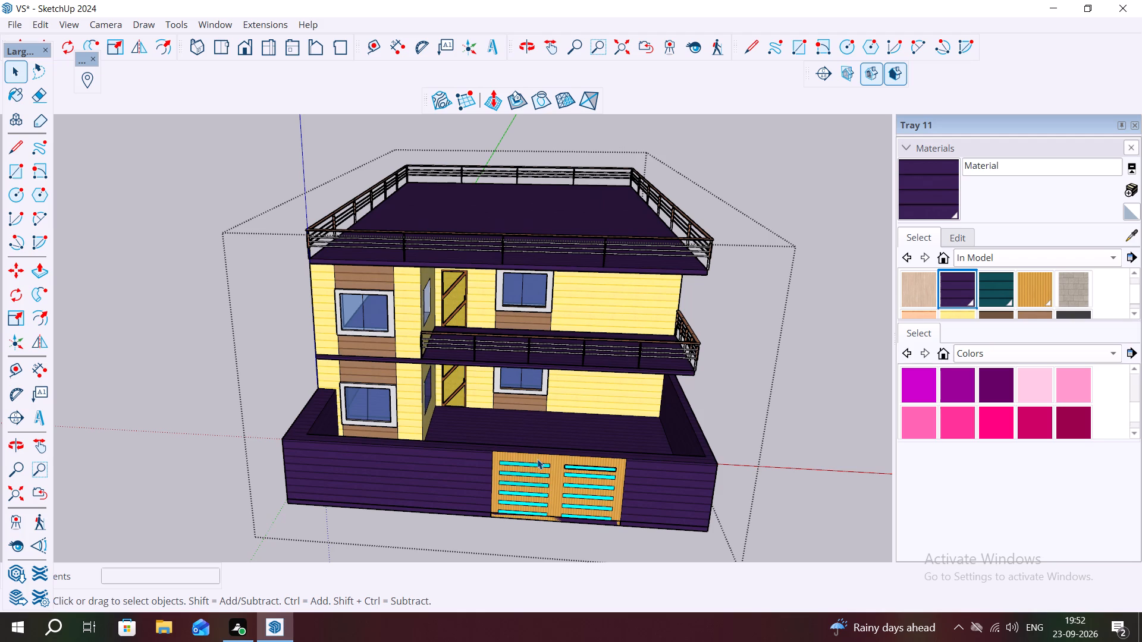
scroll(525, 490, "down", 1)
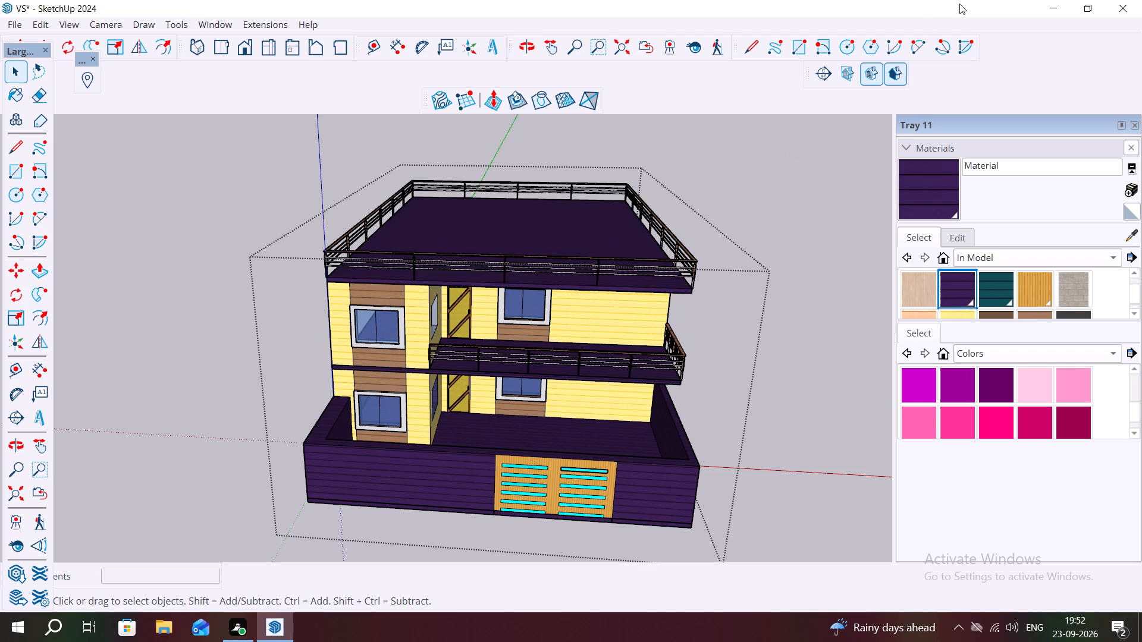
scroll(483, 411, "up", 1)
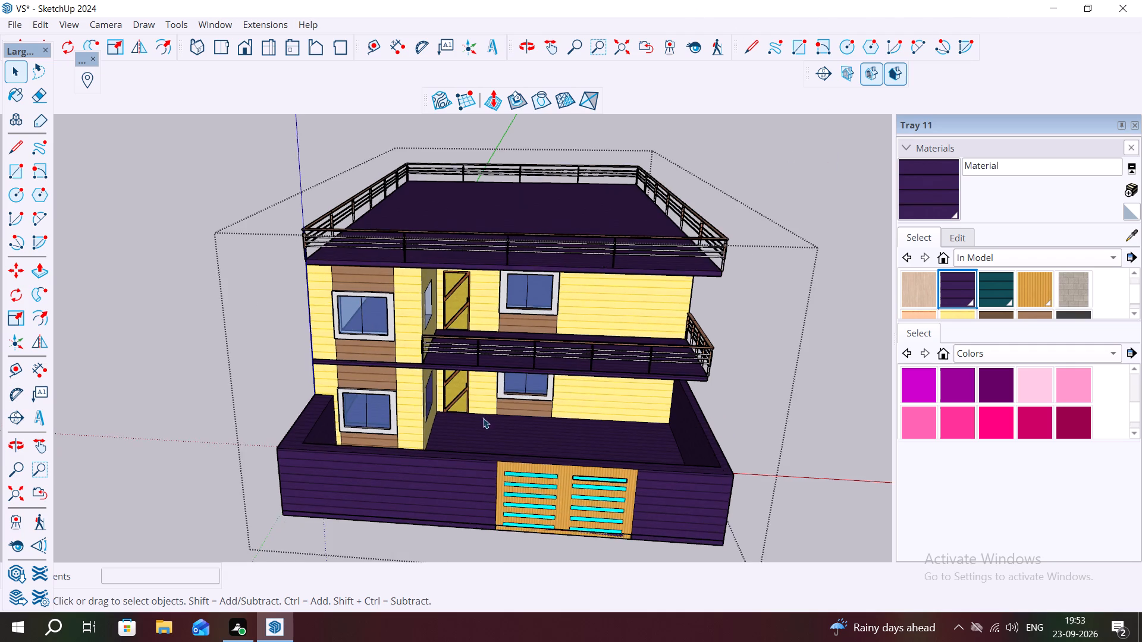
scroll(473, 404, "up", 2)
scroll(219, 214, "down", 8)
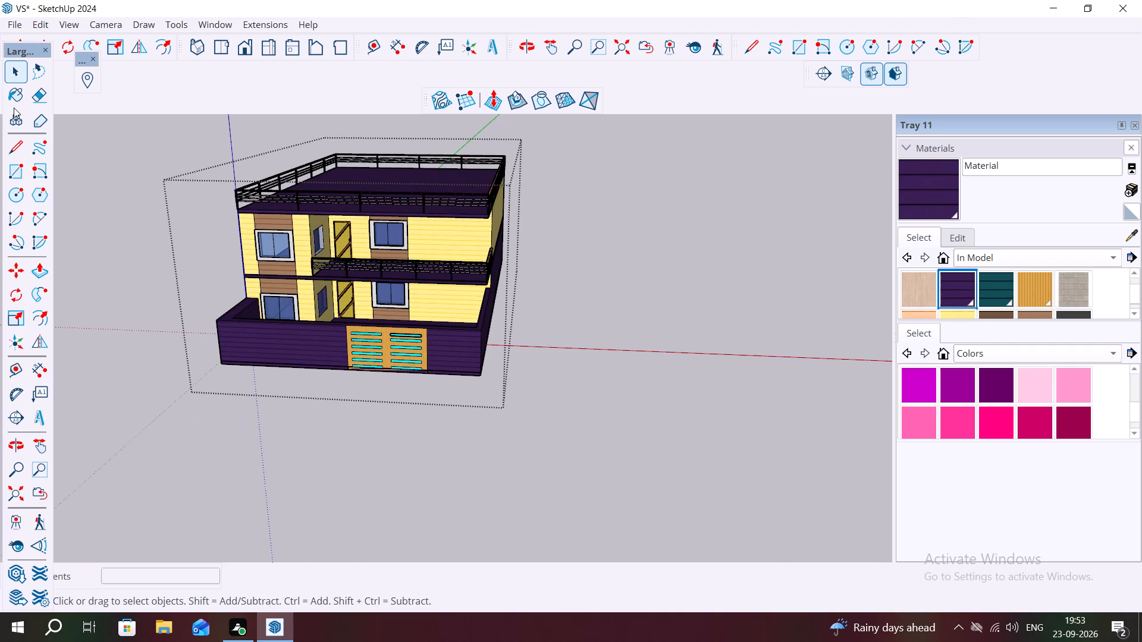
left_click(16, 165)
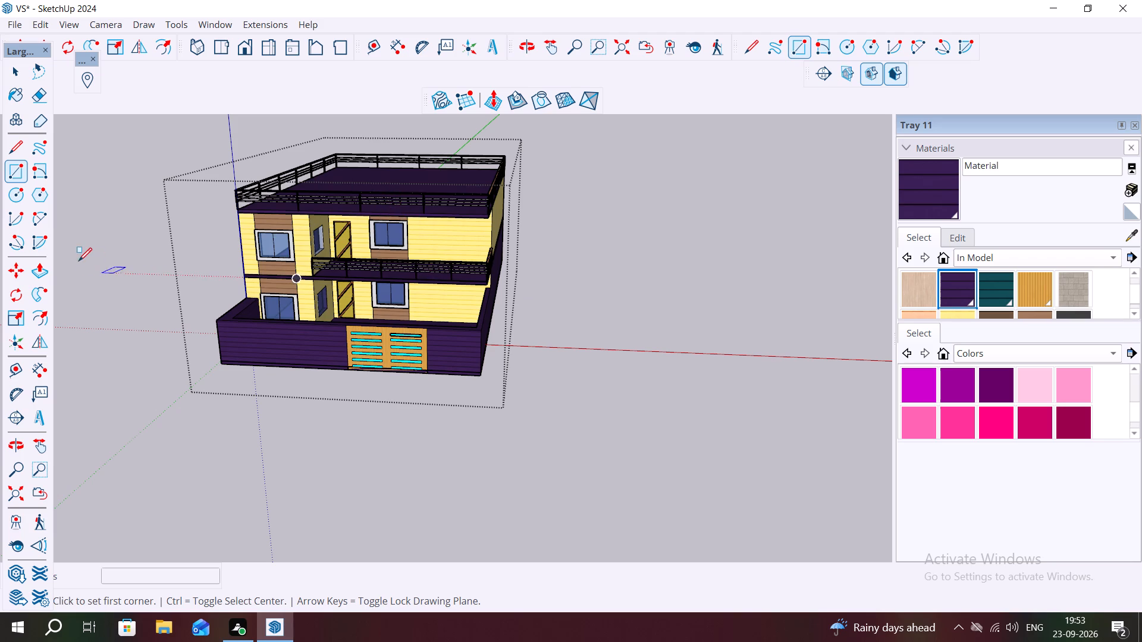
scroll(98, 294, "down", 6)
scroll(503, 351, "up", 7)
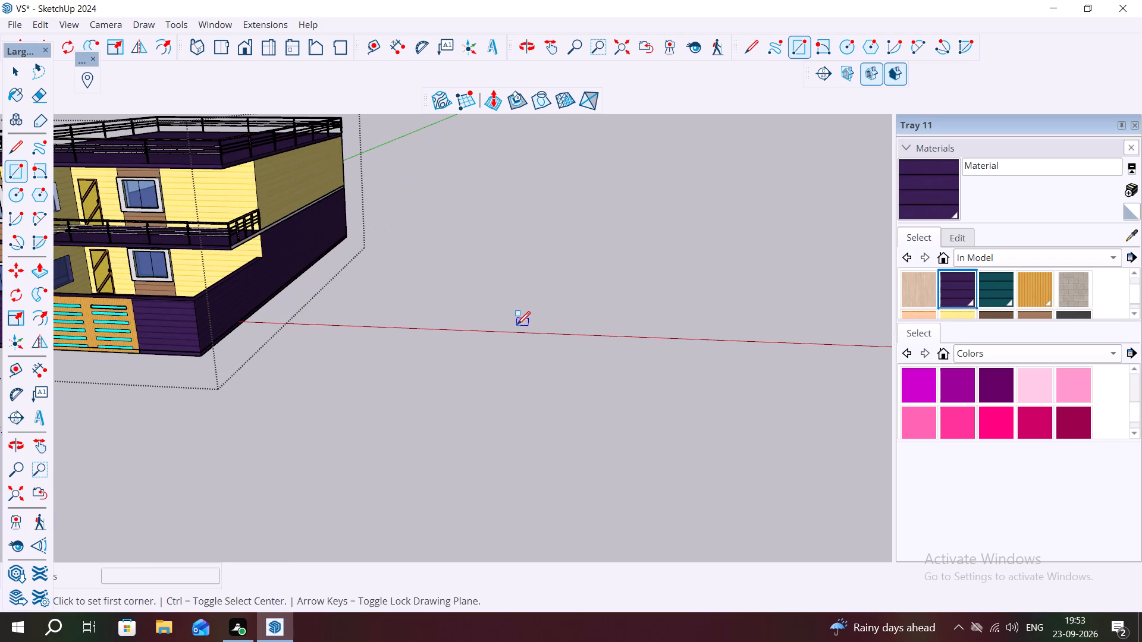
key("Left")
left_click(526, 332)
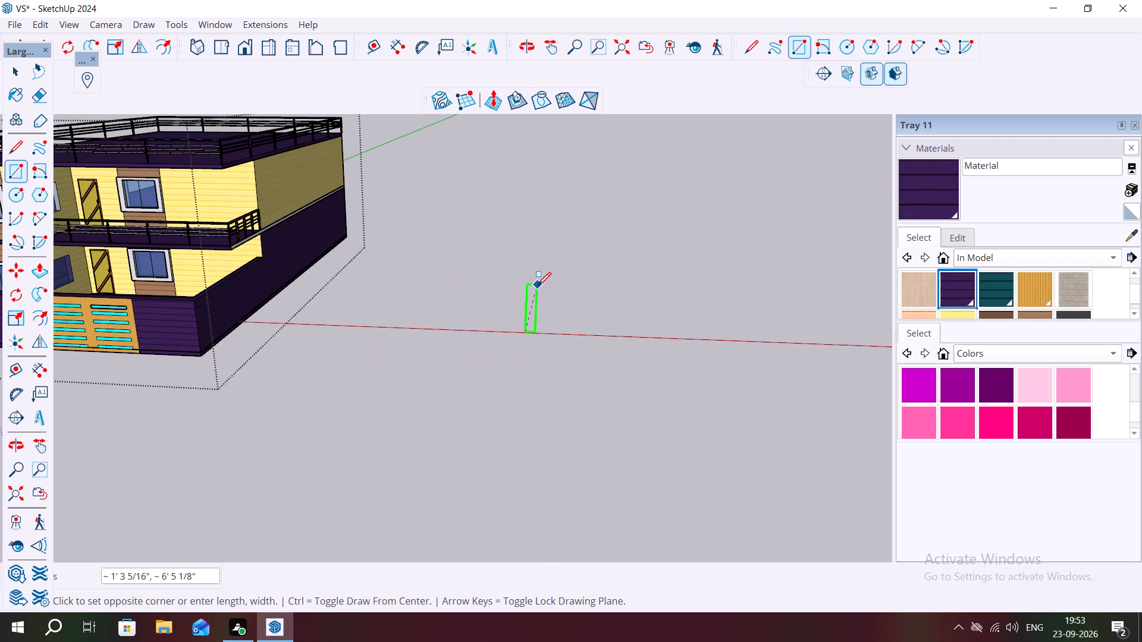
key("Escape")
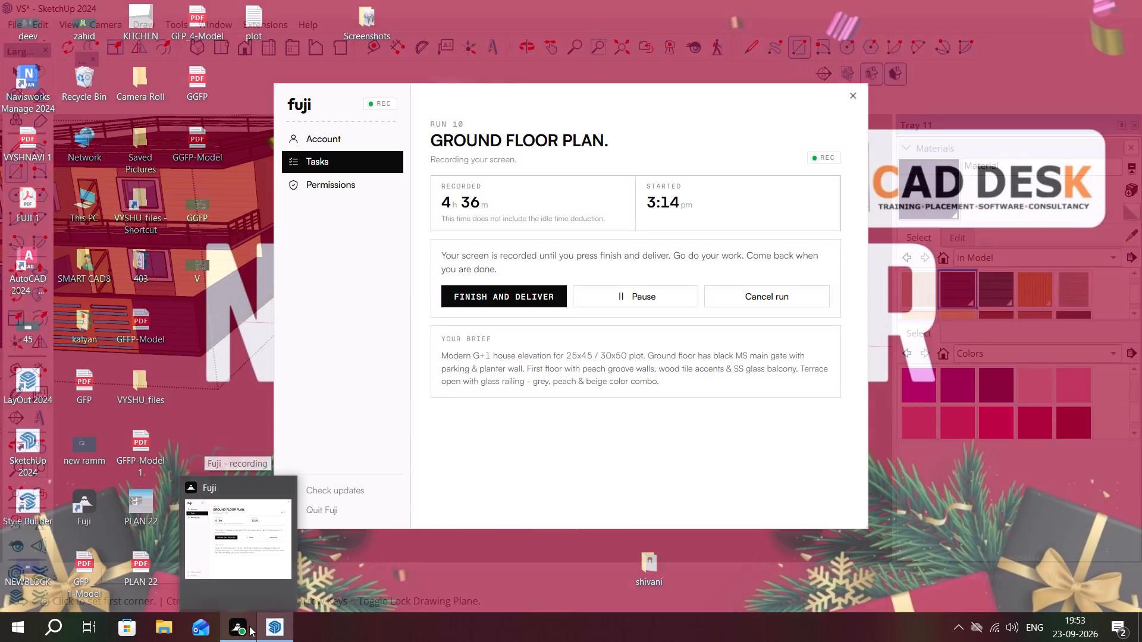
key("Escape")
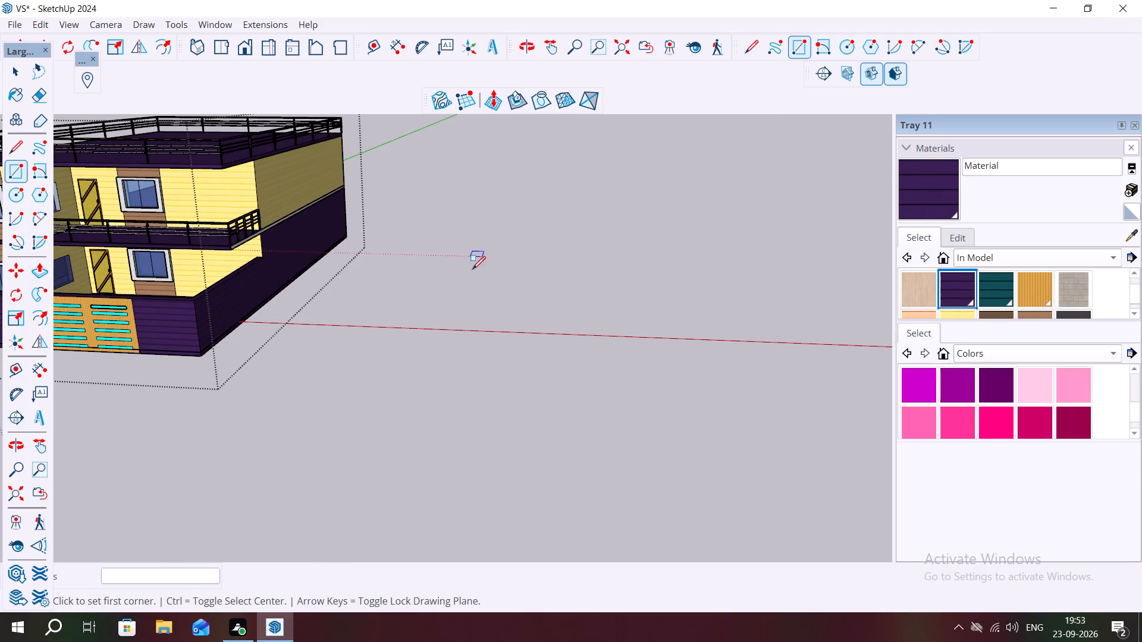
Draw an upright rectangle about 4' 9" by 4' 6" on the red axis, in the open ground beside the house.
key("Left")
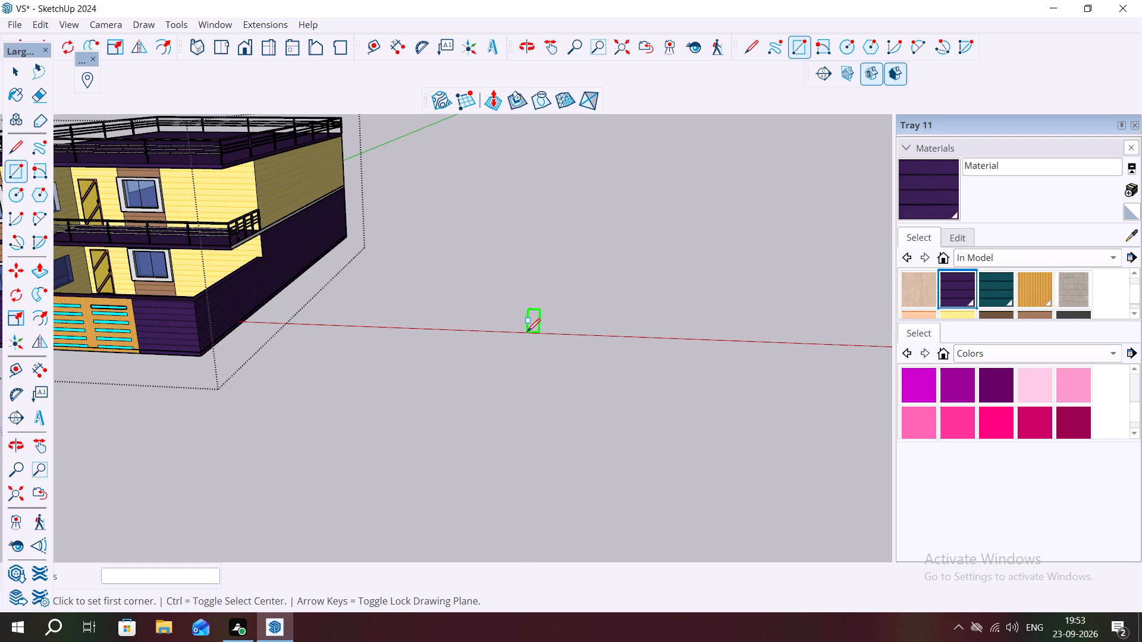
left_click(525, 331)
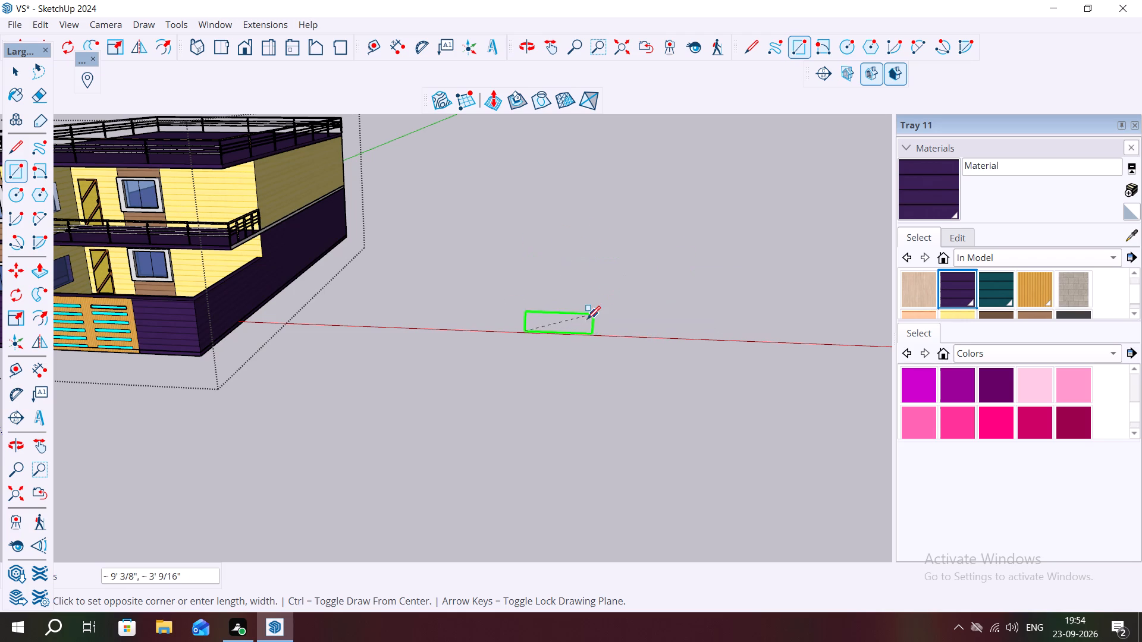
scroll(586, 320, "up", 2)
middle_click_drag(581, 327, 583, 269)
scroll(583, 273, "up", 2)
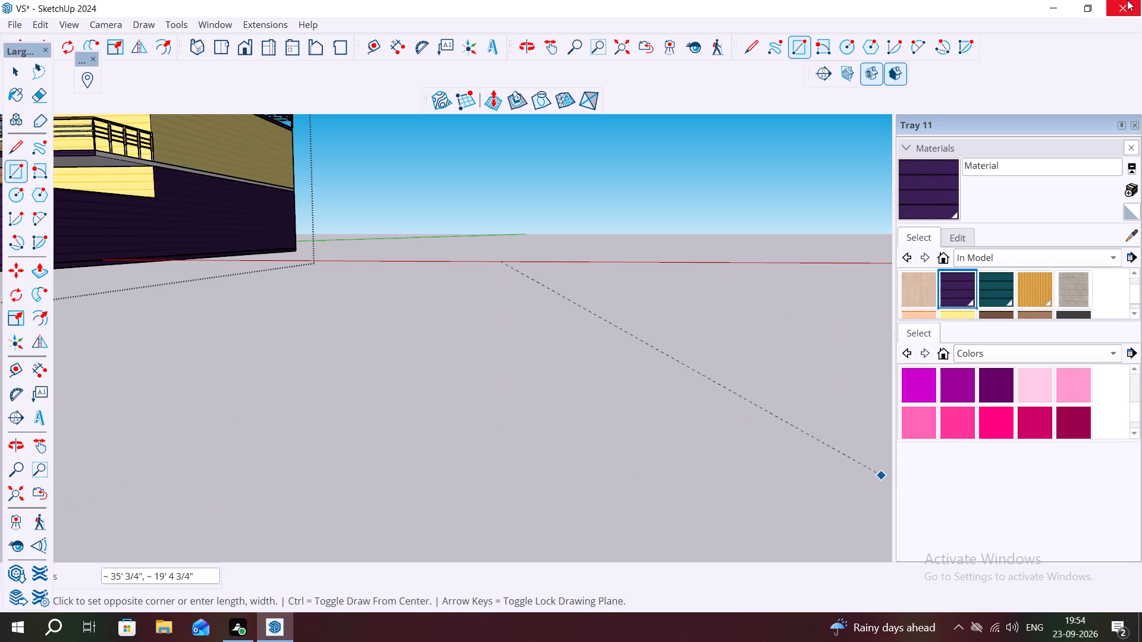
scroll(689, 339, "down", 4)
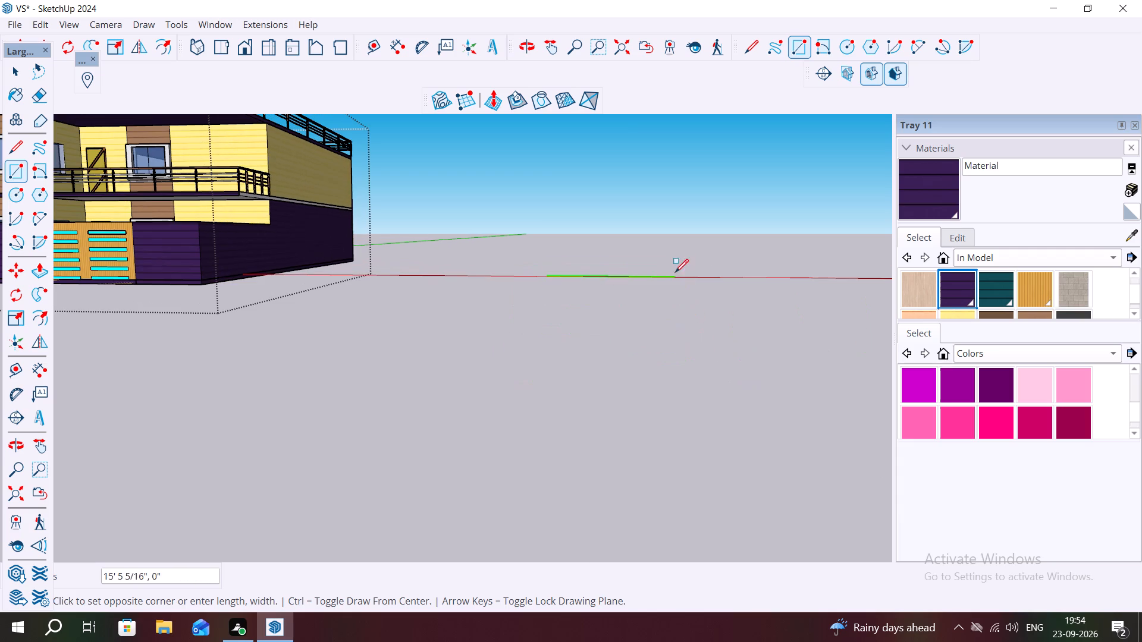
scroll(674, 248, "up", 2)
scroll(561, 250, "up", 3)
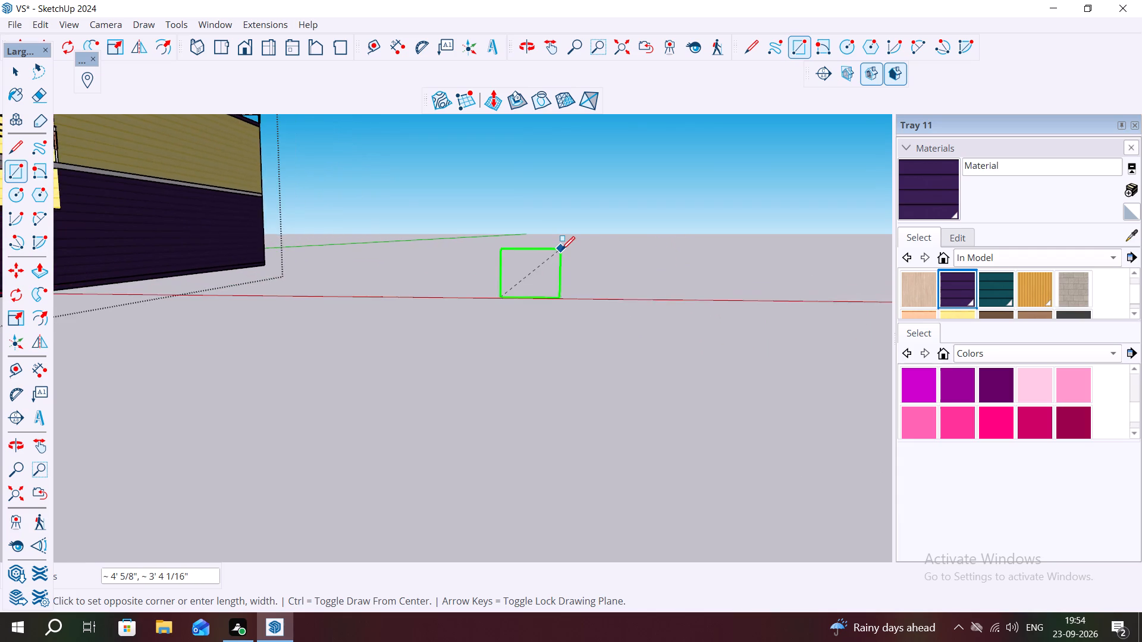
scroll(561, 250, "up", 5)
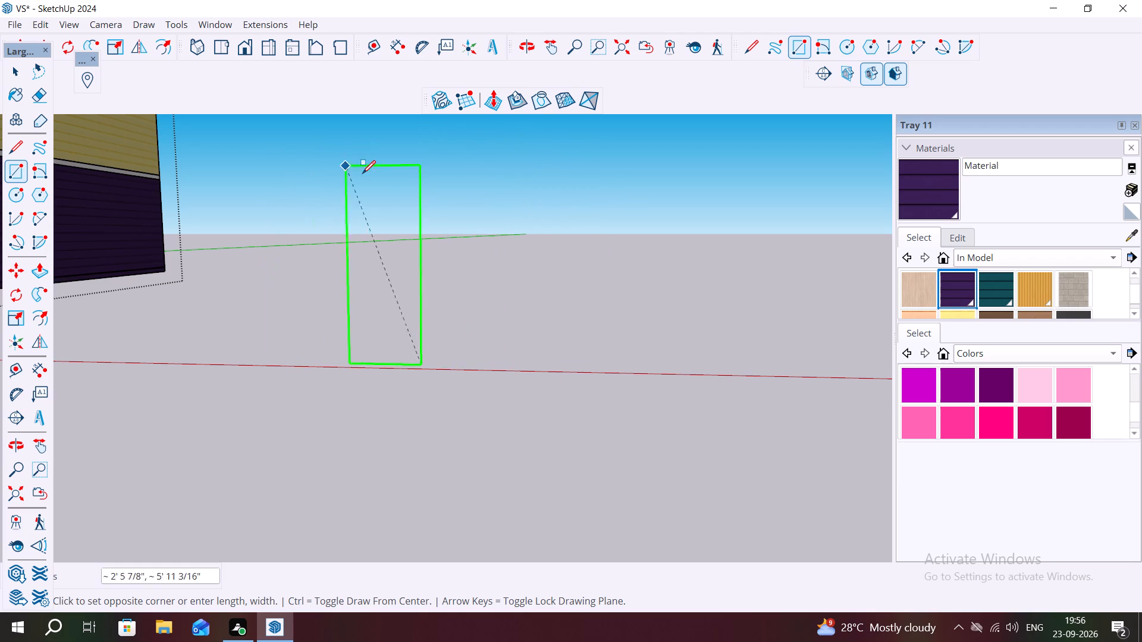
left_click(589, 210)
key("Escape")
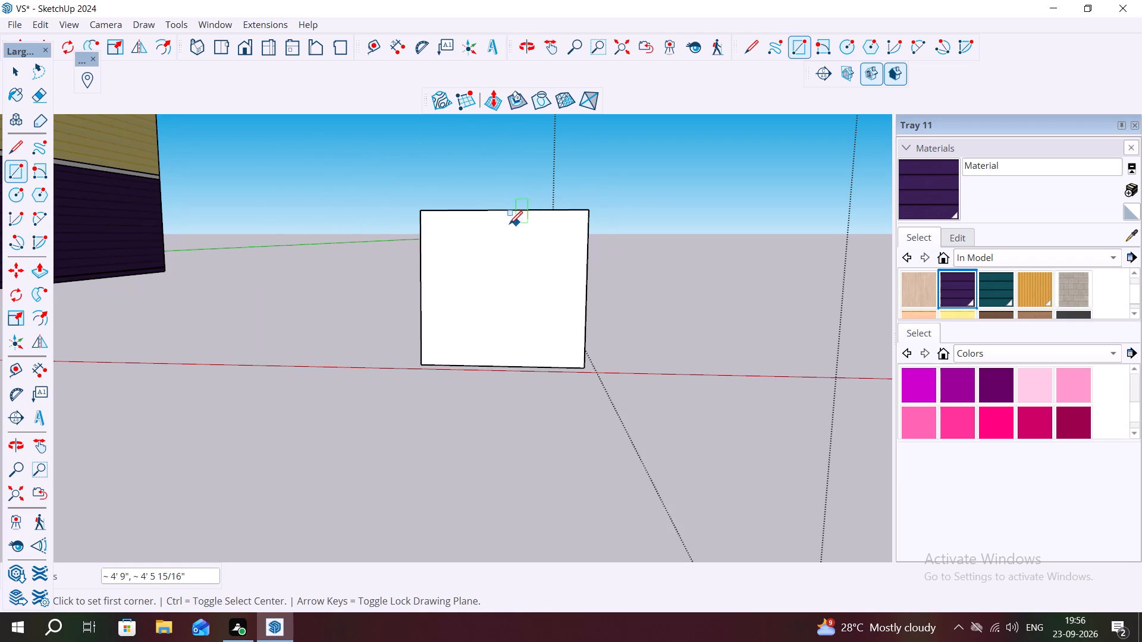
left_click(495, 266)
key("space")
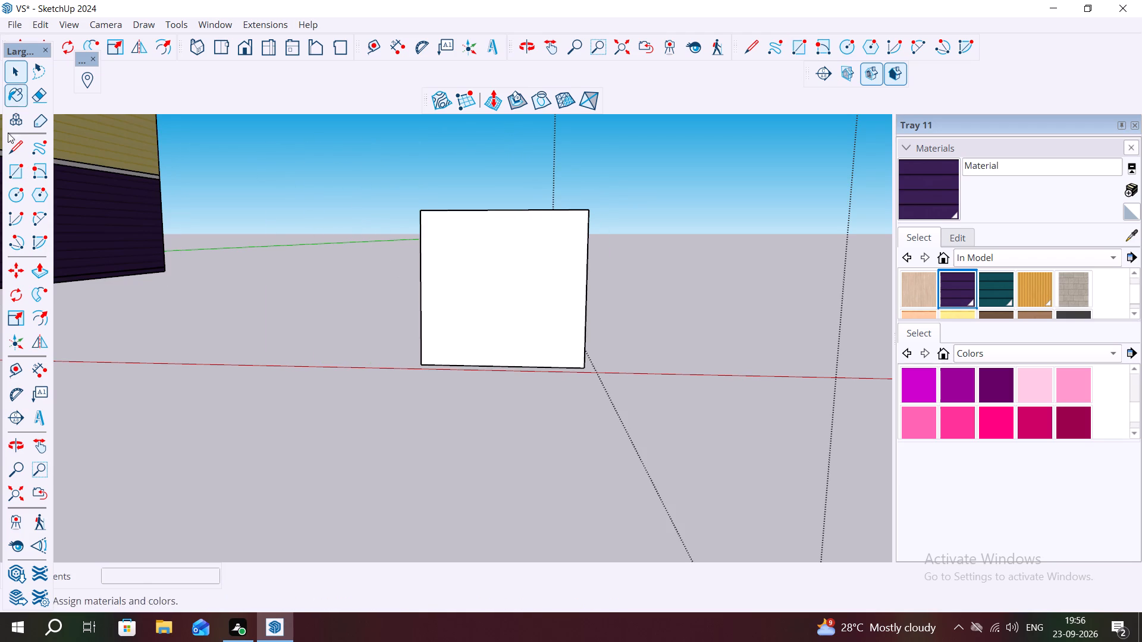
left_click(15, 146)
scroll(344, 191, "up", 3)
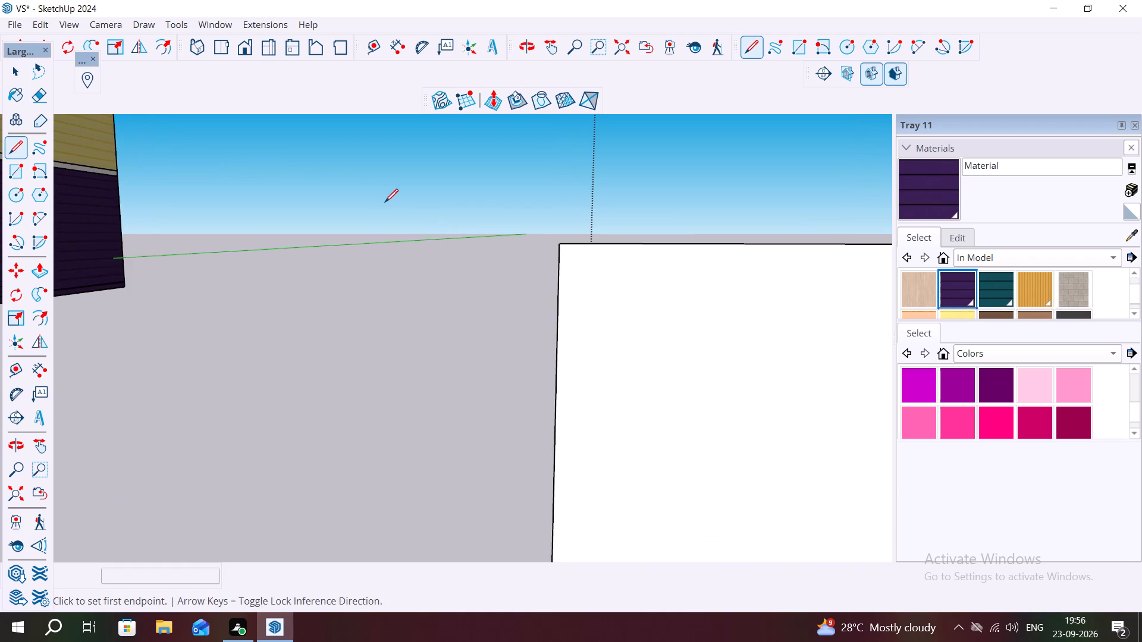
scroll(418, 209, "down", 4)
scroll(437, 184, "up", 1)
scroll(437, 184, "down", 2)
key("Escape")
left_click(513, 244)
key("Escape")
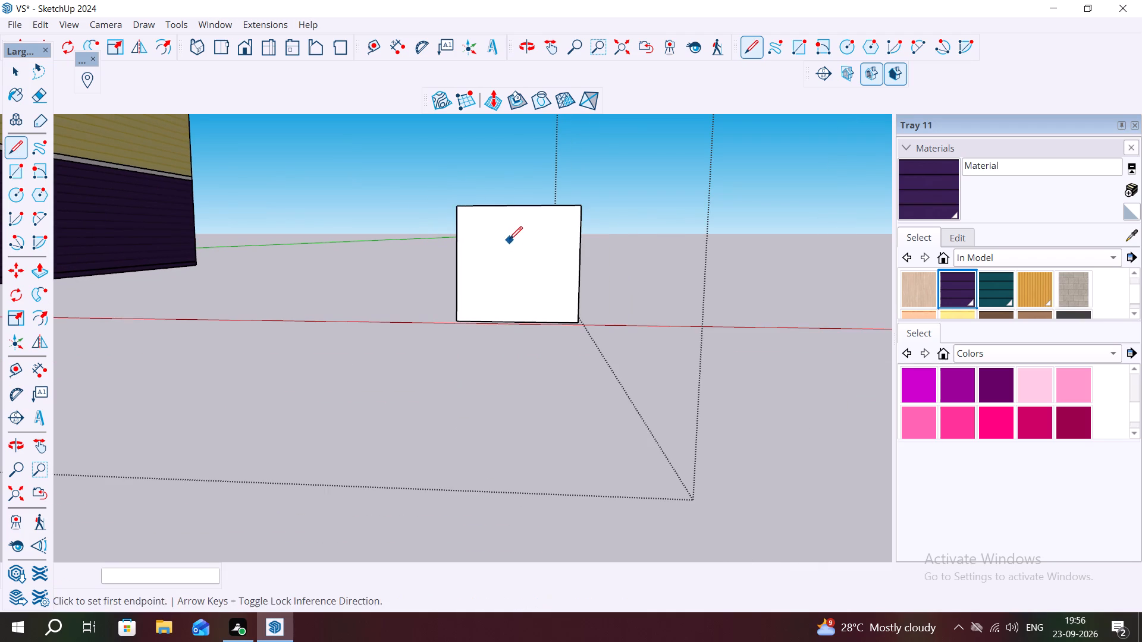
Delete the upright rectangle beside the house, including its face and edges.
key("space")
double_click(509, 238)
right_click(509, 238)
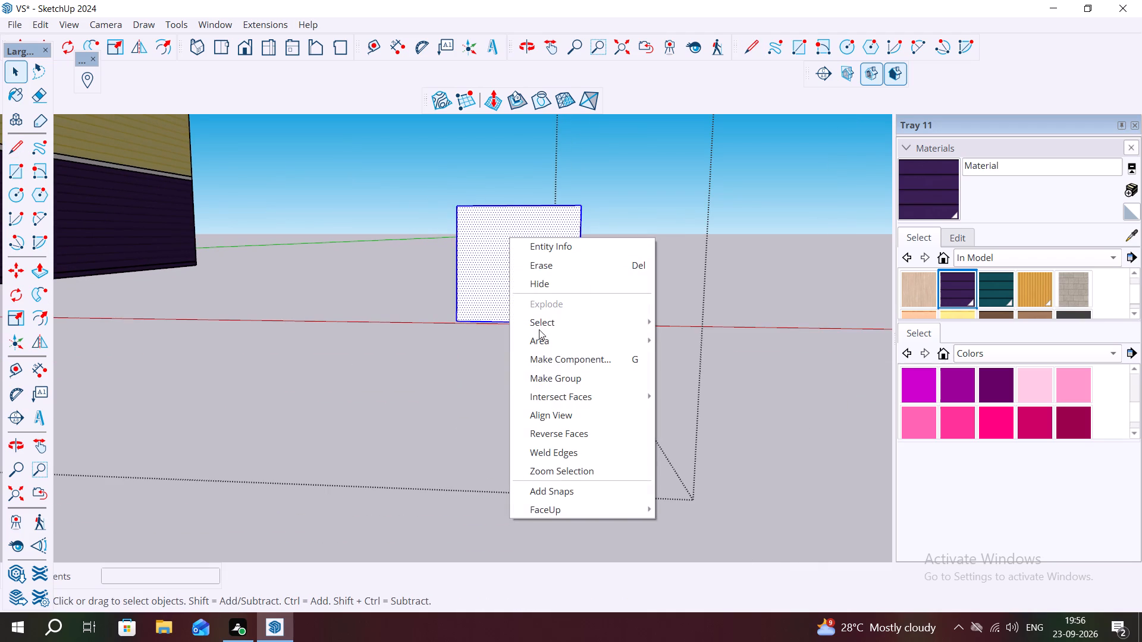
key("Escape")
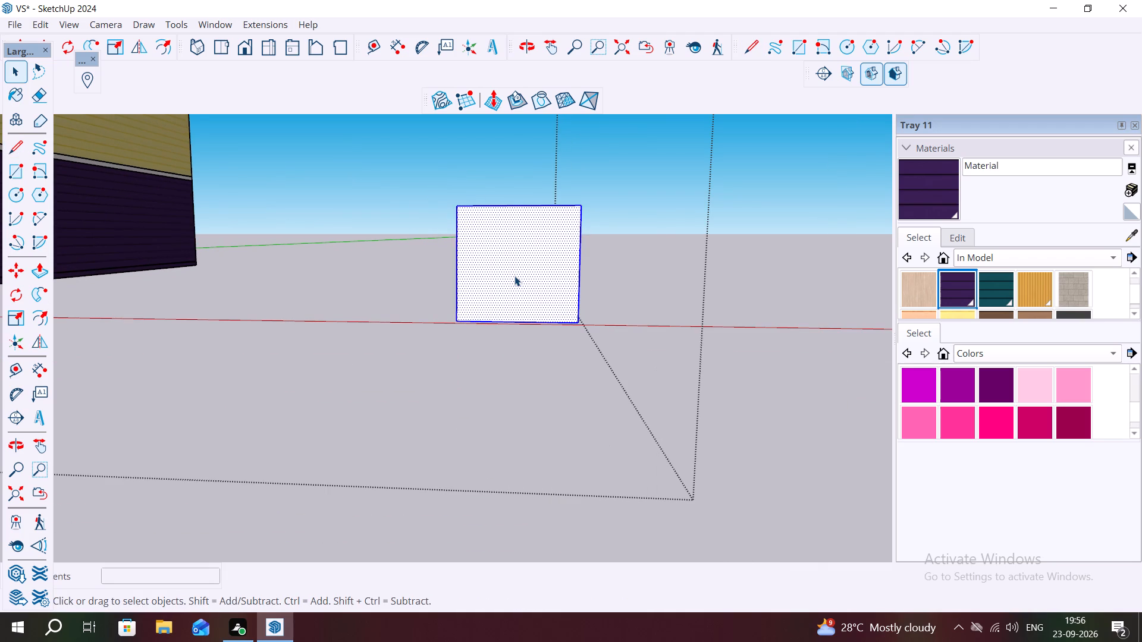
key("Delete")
Save the house model as VS in the Documents folder, replacing the existing SketchUp file.
scroll(644, 262, "down", 7)
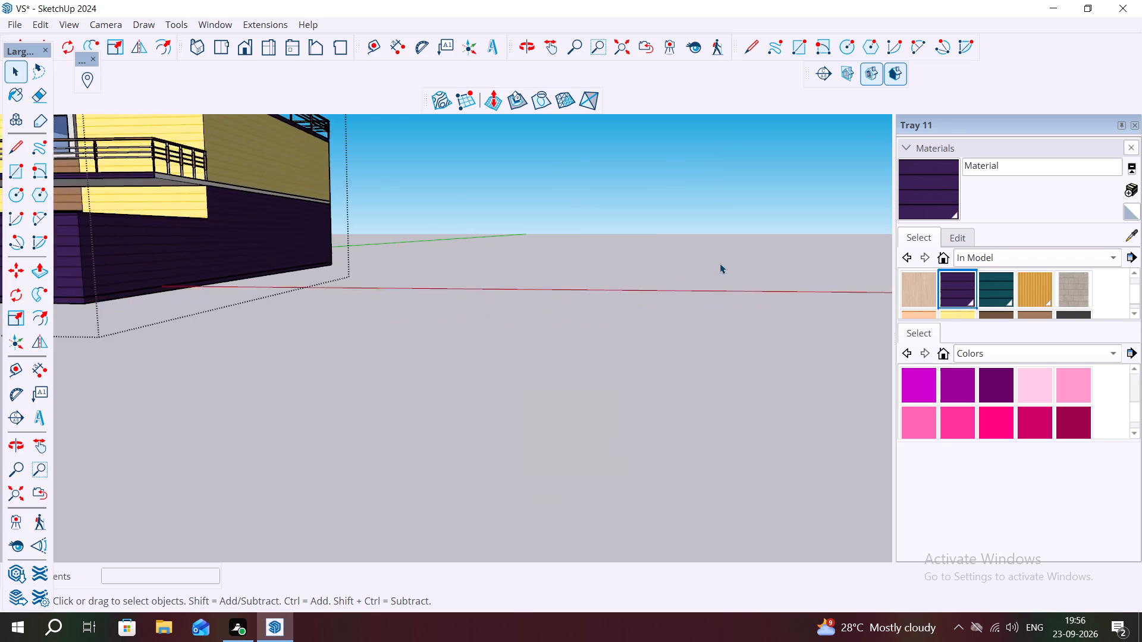
scroll(720, 263, "down", 6)
scroll(500, 289, "up", 1)
scroll(500, 289, "down", 2)
scroll(317, 246, "down", 4)
scroll(310, 247, "up", 2)
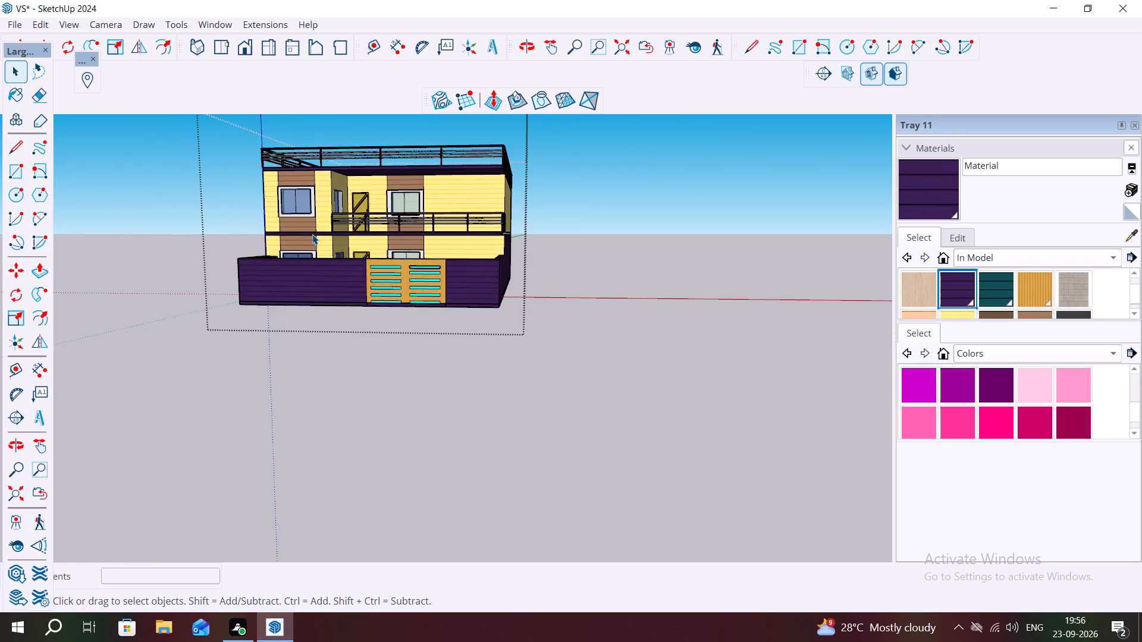
scroll(312, 234, "up", 3)
left_click(13, 27)
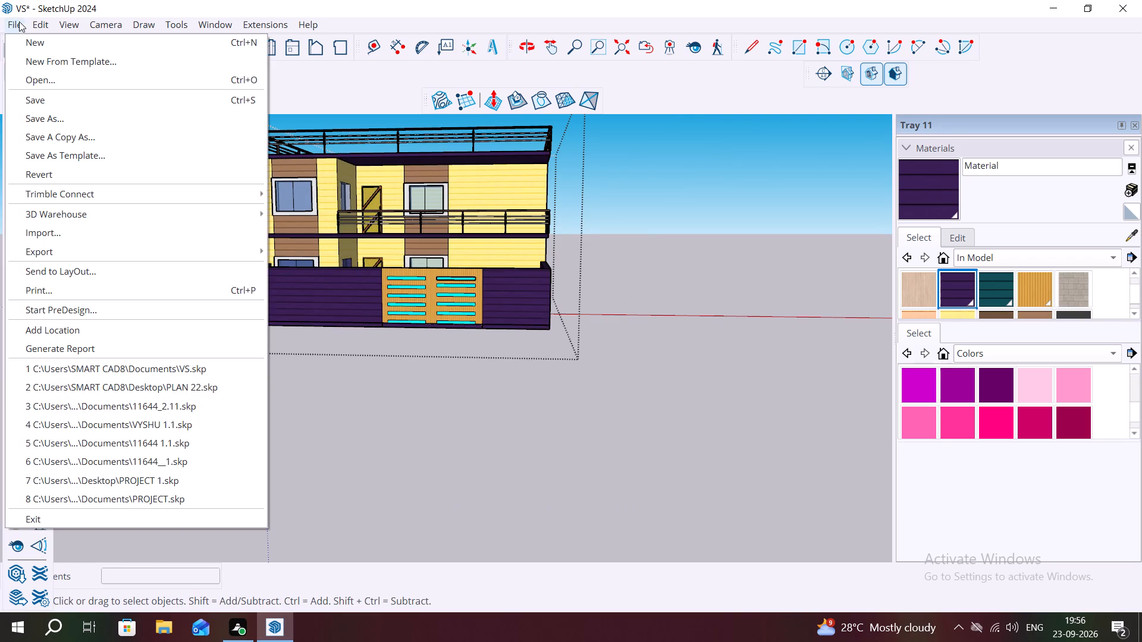
left_click(36, 118)
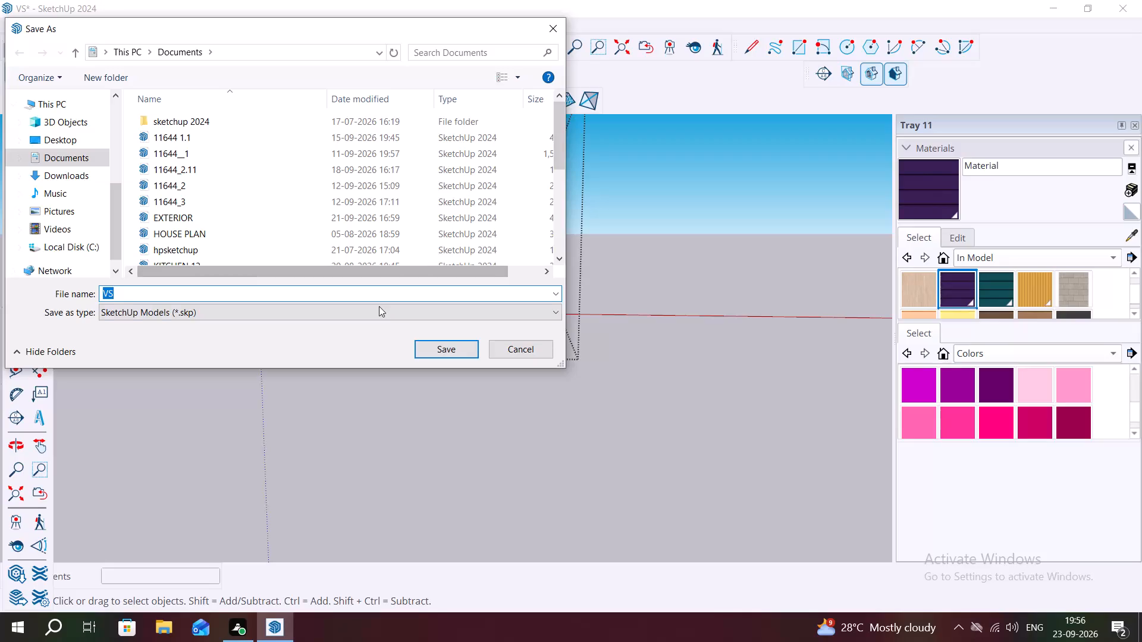
left_click(433, 347)
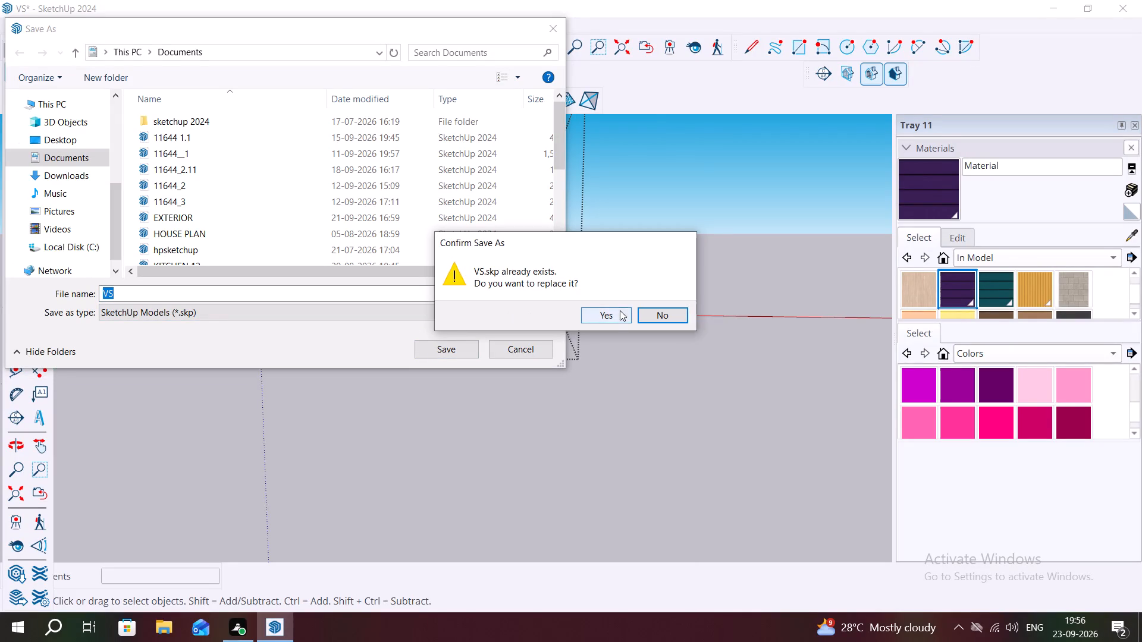
left_click(616, 312)
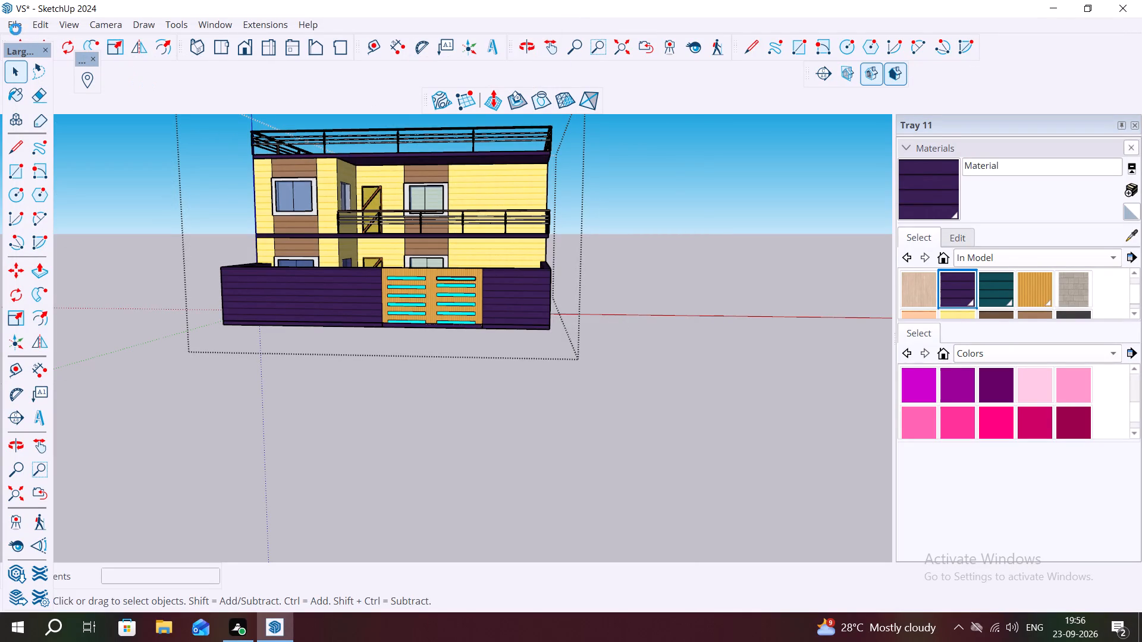
Export the house's front view as a 2D PDF named VS in Documents, replacing the existing file.
left_click(14, 23)
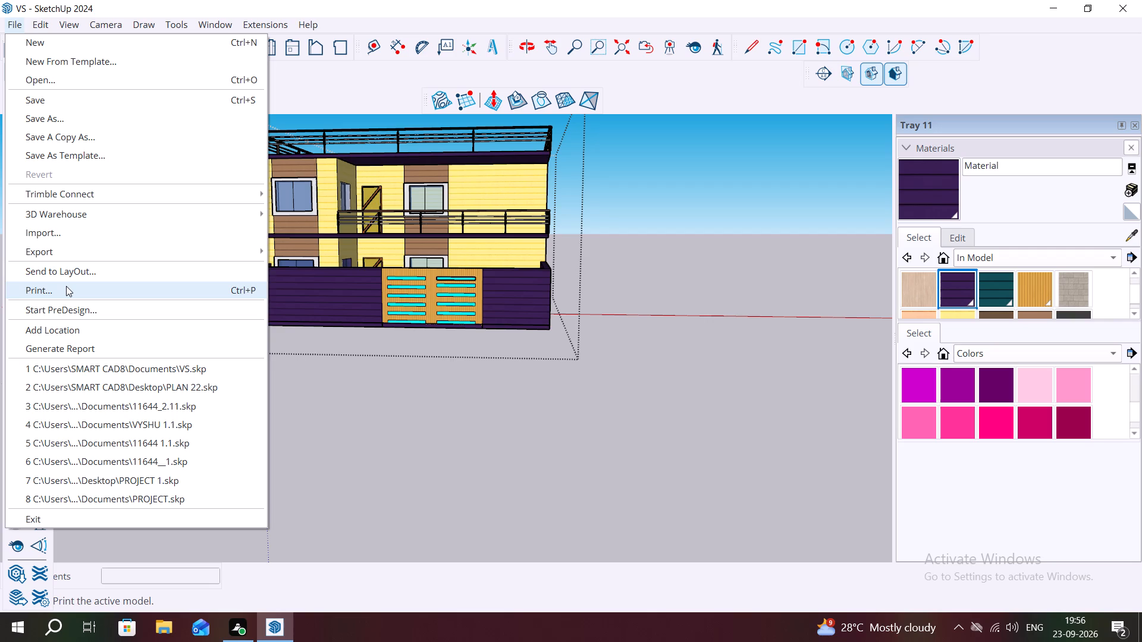
left_click(76, 252)
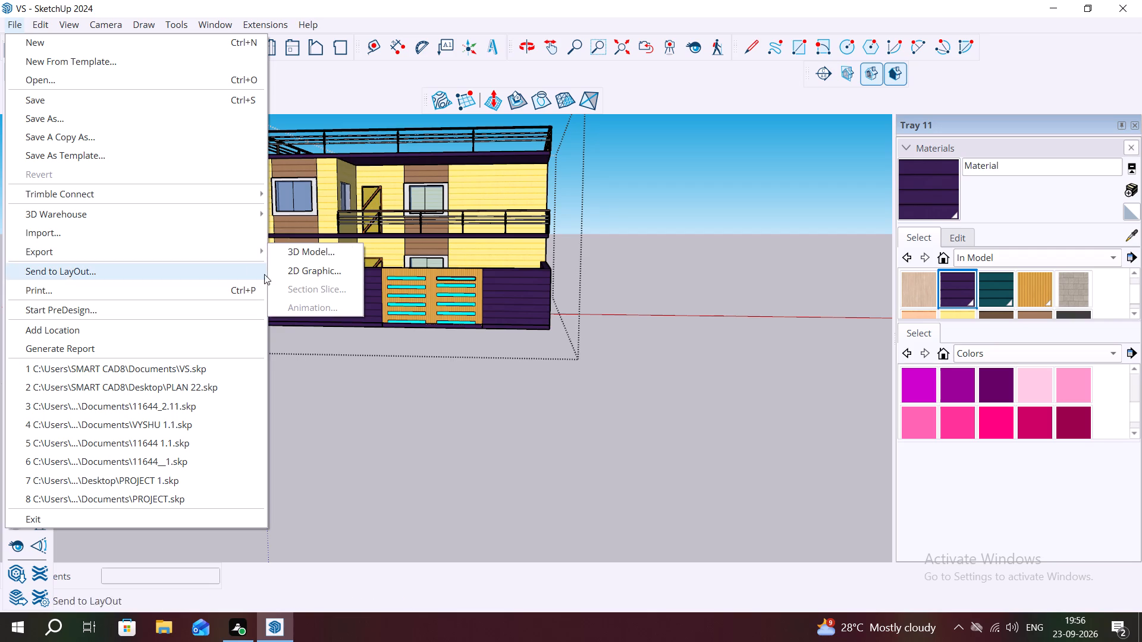
left_click(304, 274)
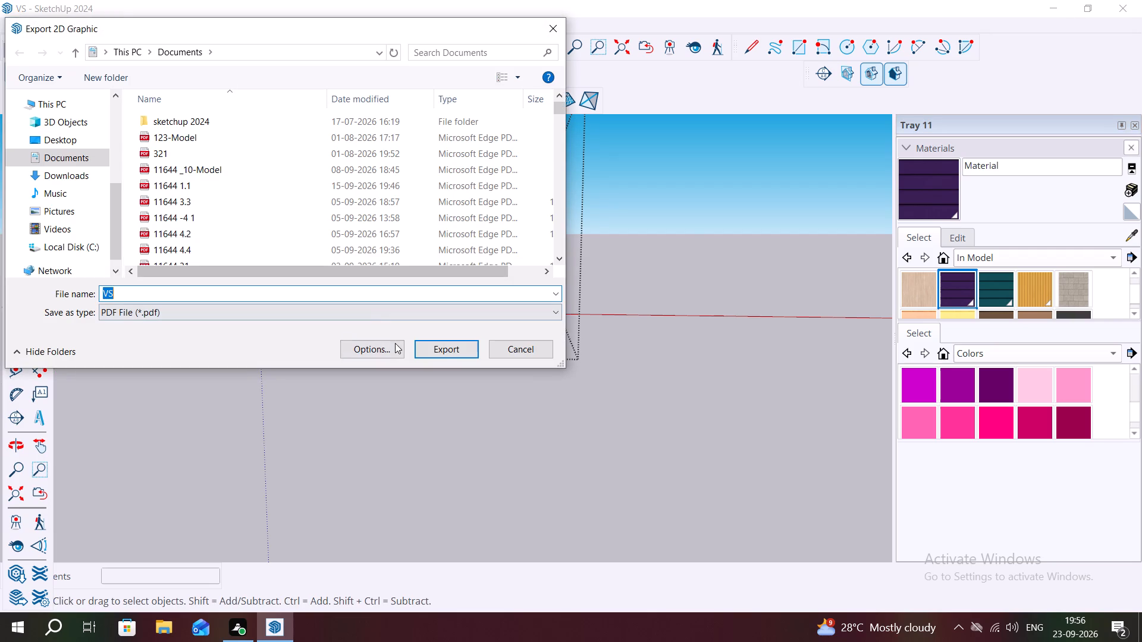
left_click(437, 346)
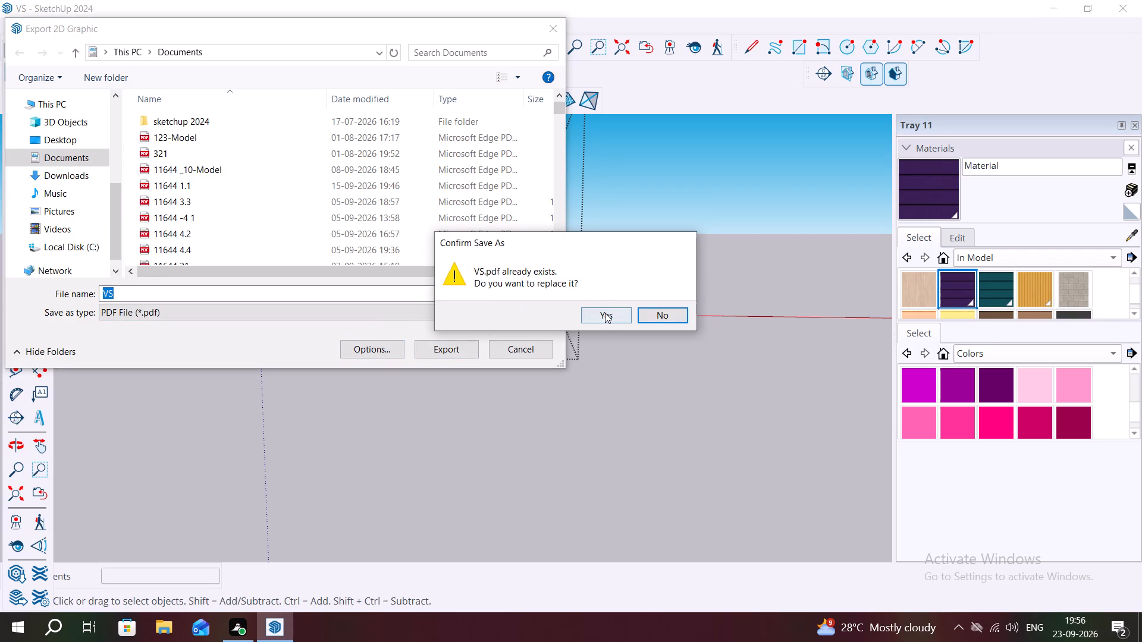
left_click(606, 313)
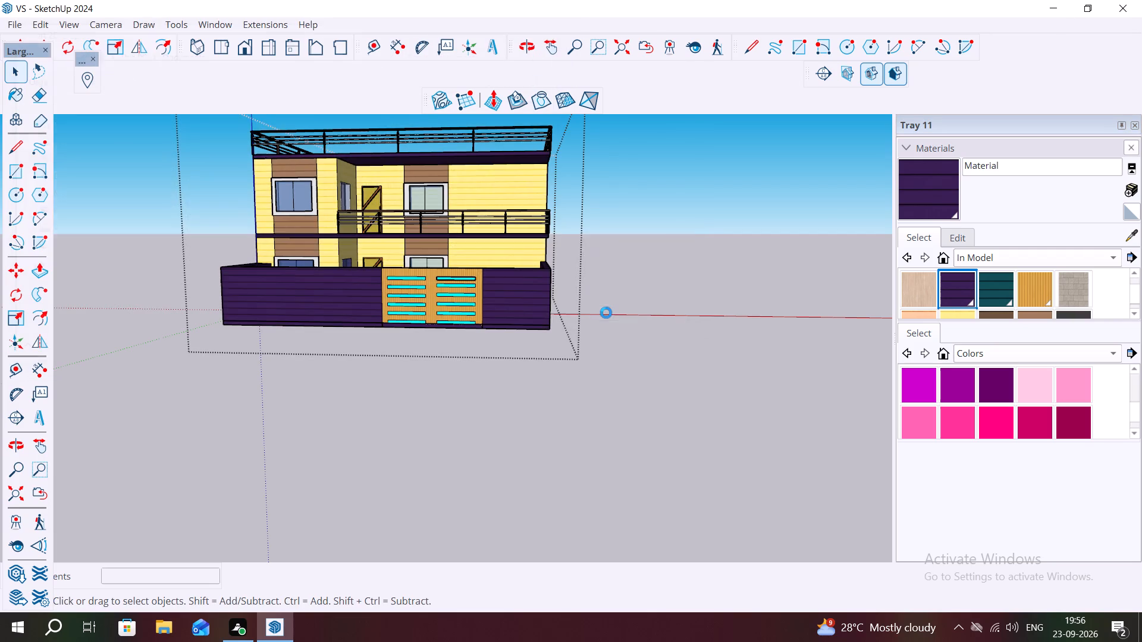
Draw an upright rectangle about 2' 2" by 4' 11" on the red axis, in the open ground beside the house.
scroll(591, 320, "down", 2)
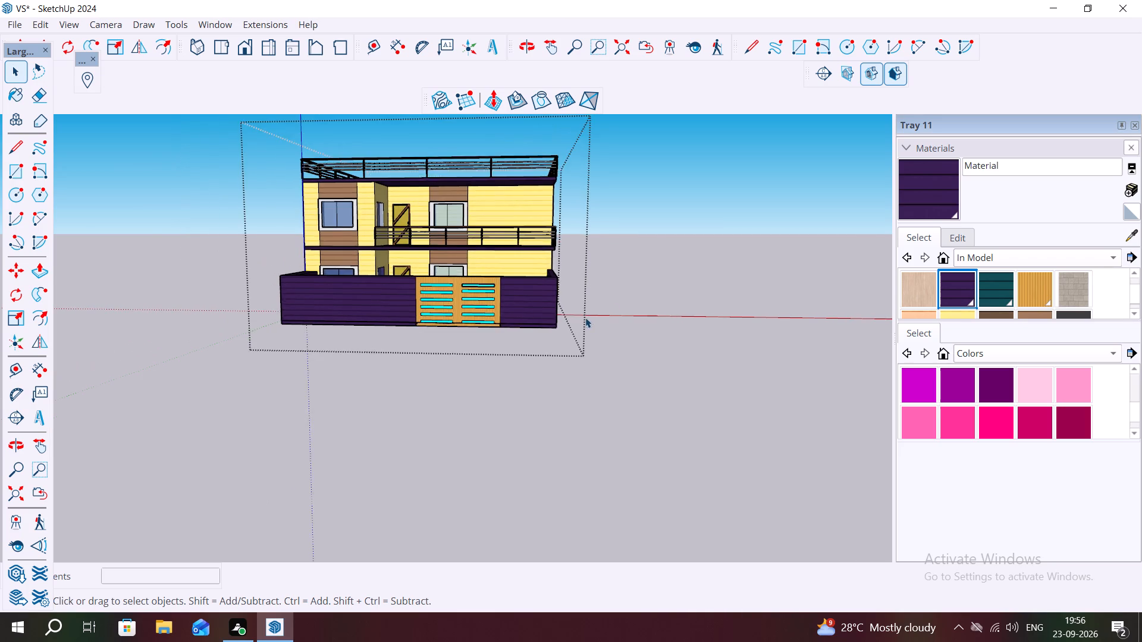
scroll(585, 317, "down", 1)
scroll(133, 293, "down", 2)
scroll(528, 307, "up", 2)
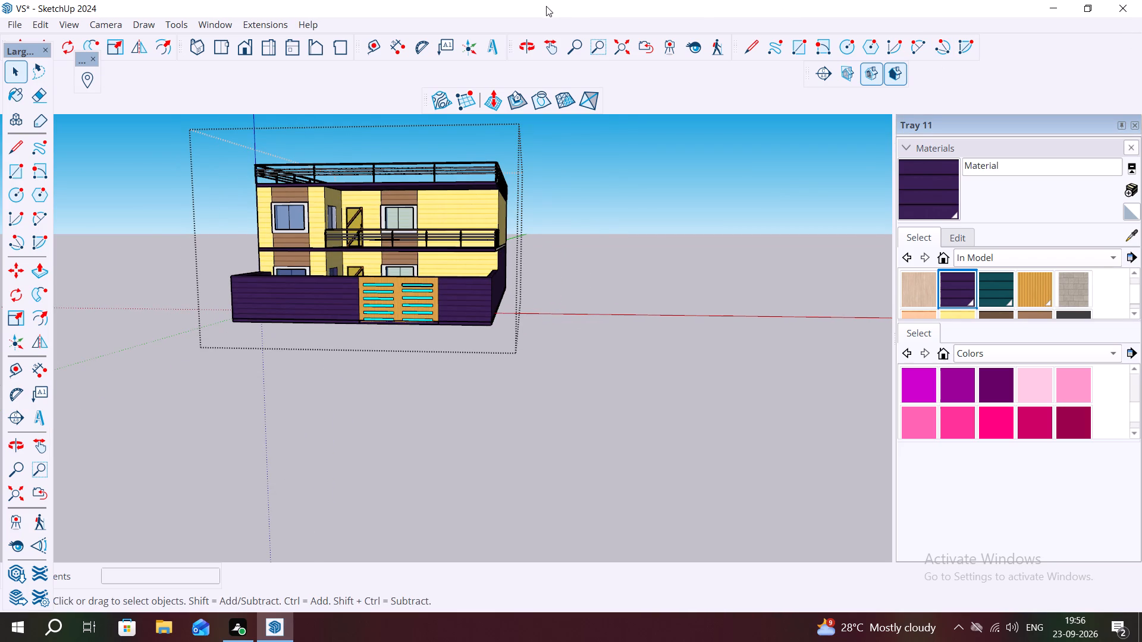
left_click(18, 166)
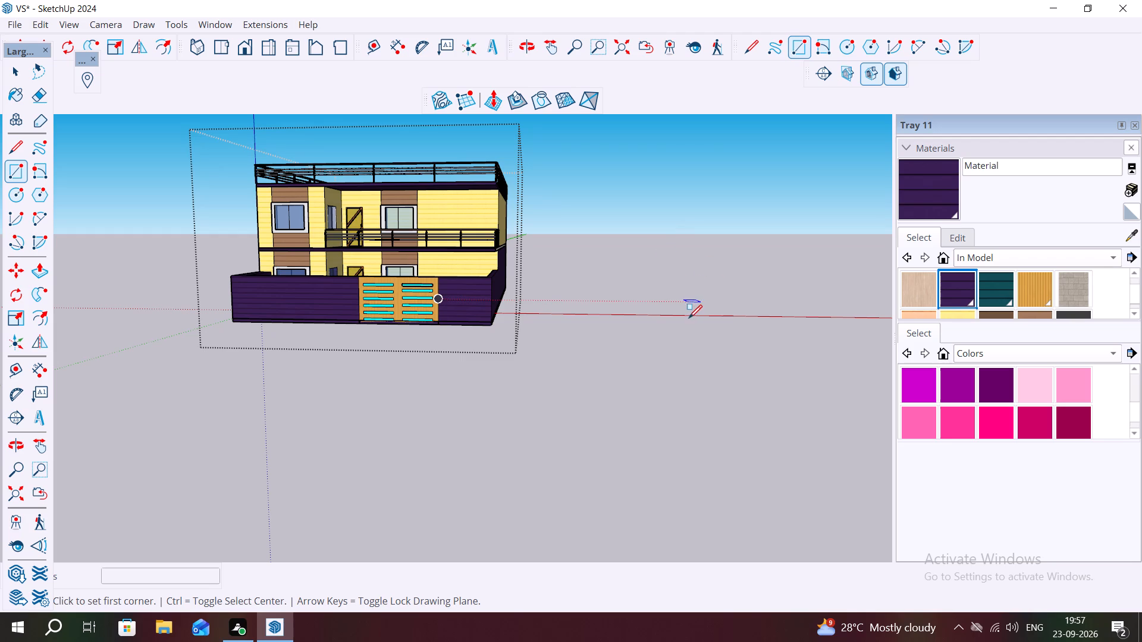
scroll(682, 317, "up", 11)
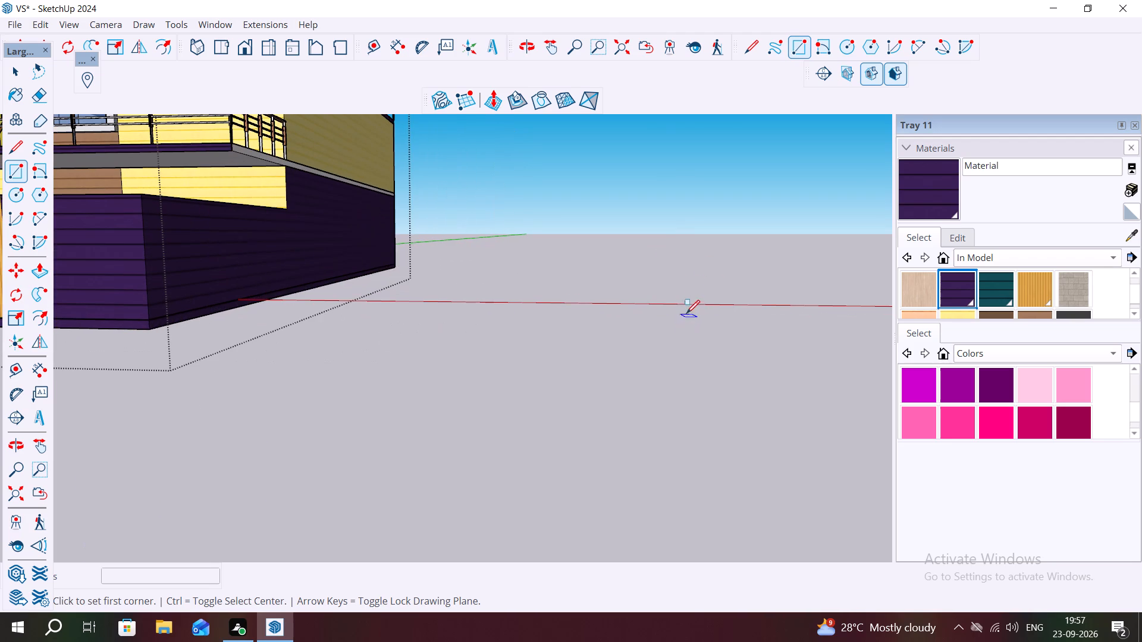
left_click(693, 304)
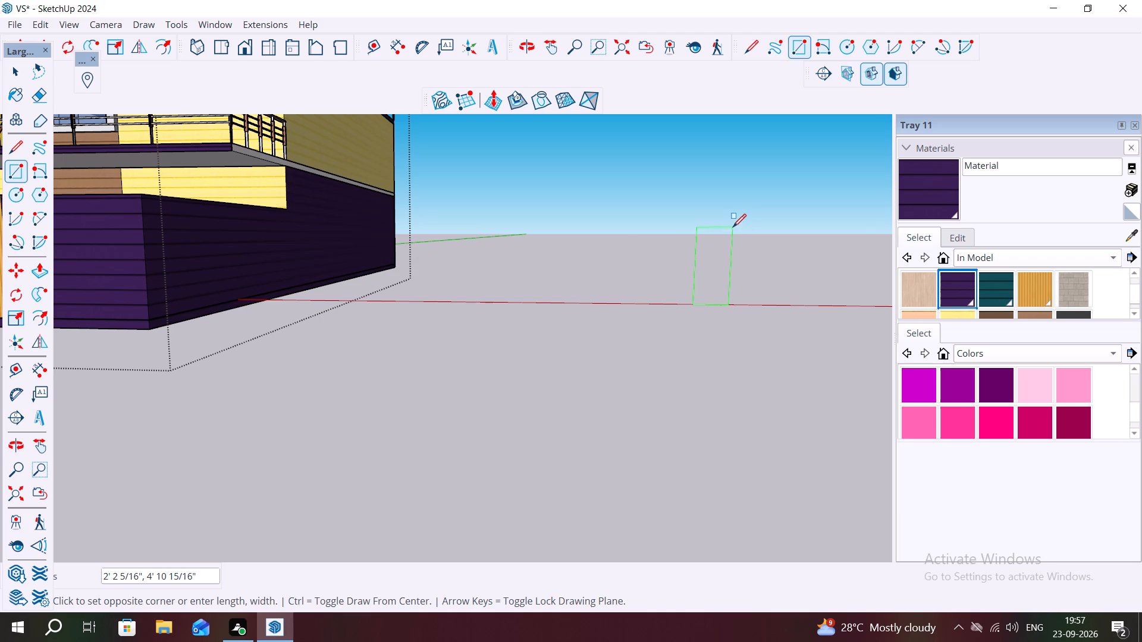
left_click(735, 227)
key("Escape")
key("space")
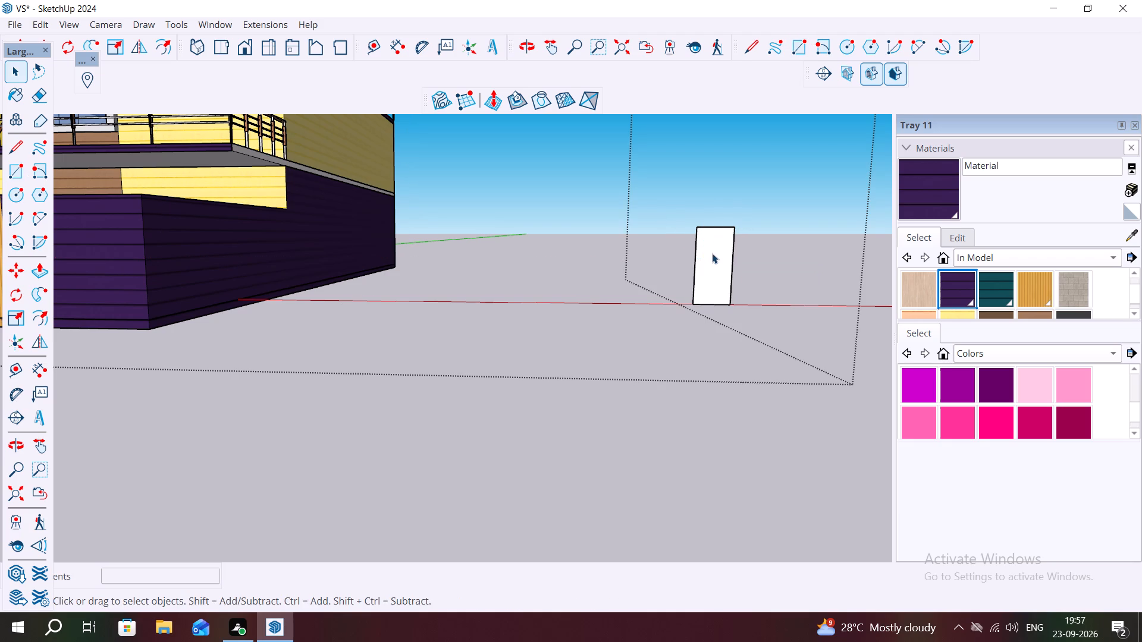
Offset the upright rectangle's outline inward by about 5 3/8" to form a door frame around an inner panel.
double_click(713, 253)
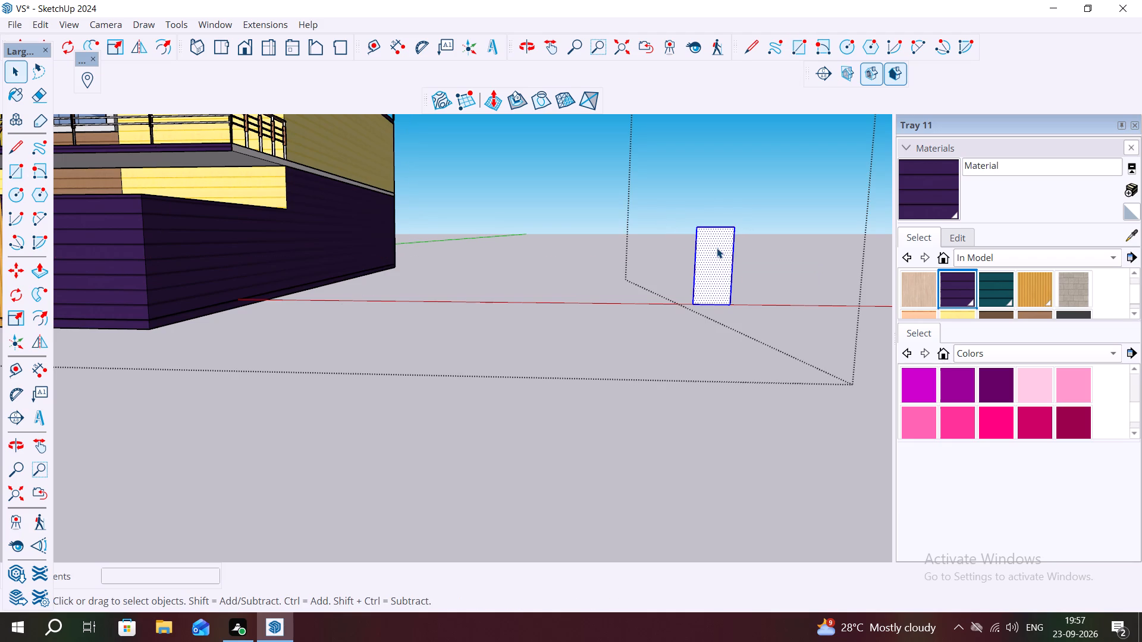
key("f")
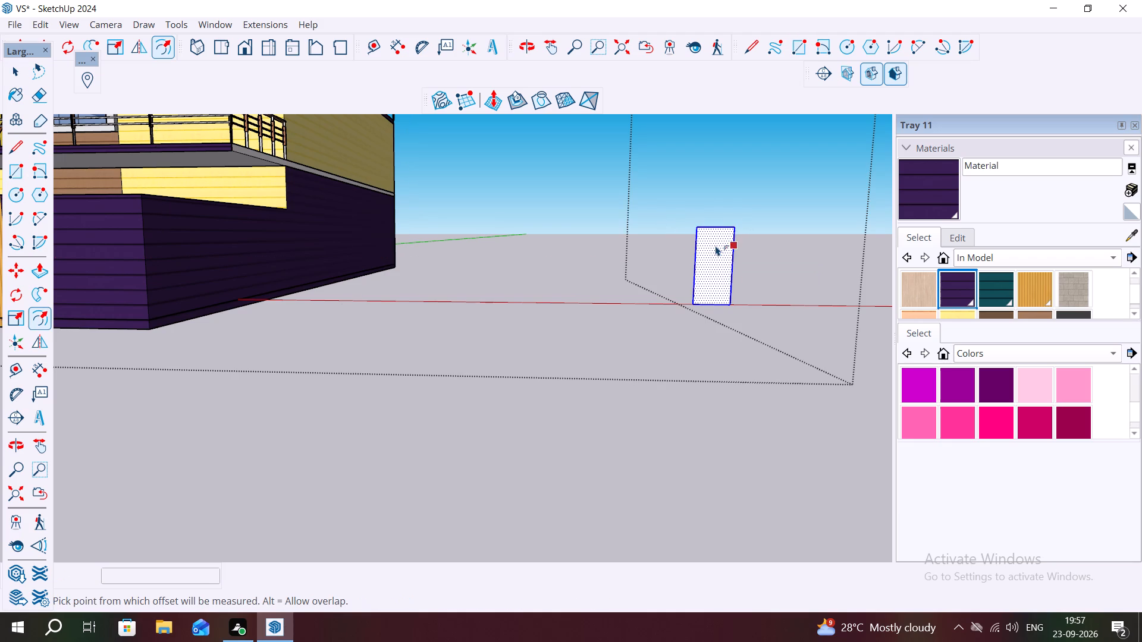
left_click(707, 240)
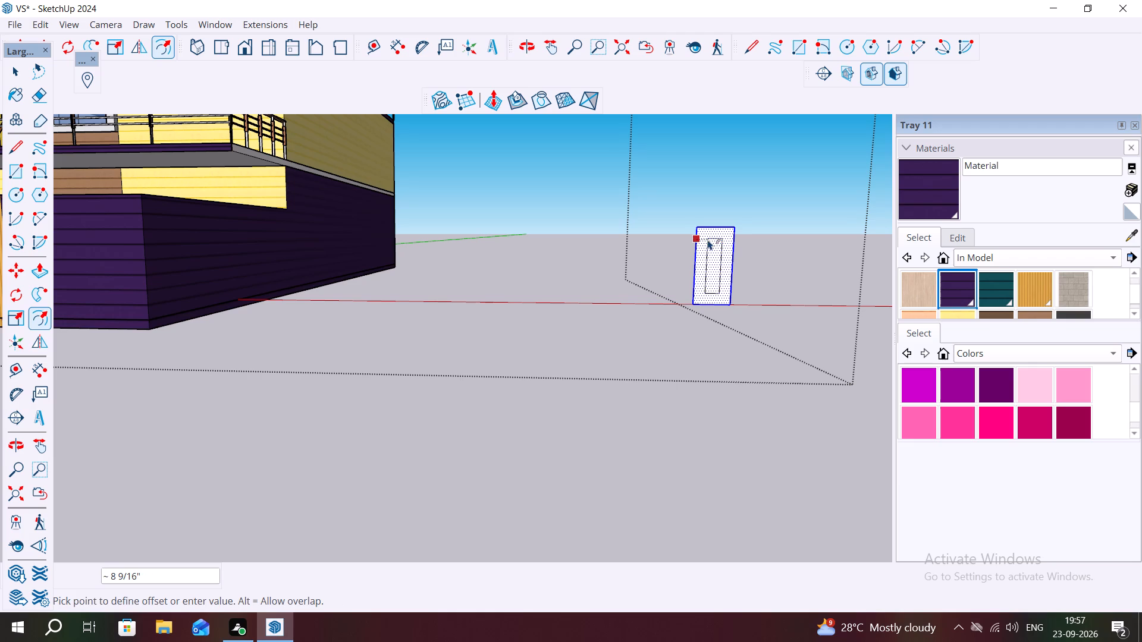
left_click(704, 237)
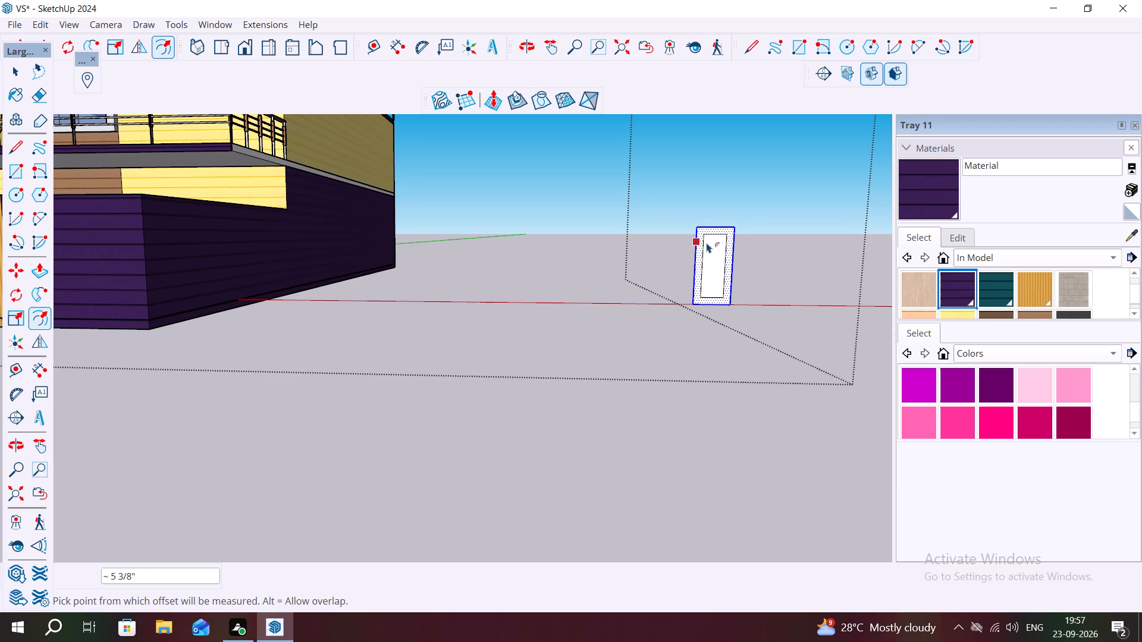
left_click(707, 243)
key("Escape")
key("space")
left_click(769, 205)
Draw two parallel diagonal lines, each about 2' 2" long, across the door's inner panel, the upper one ending at its top right corner.
scroll(725, 261, "up", 4)
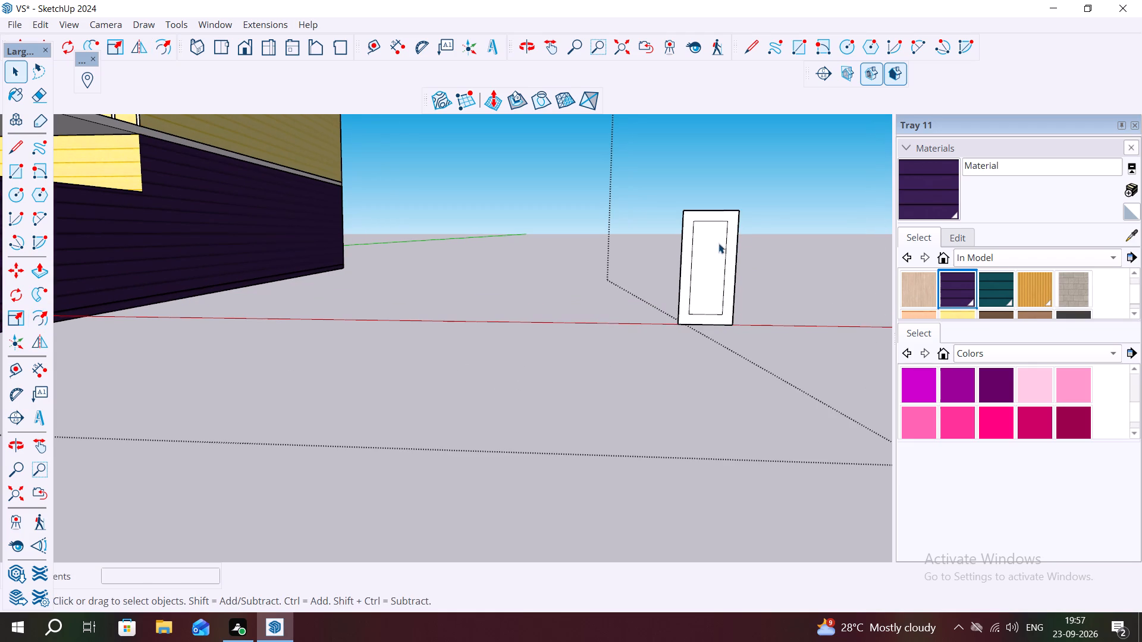
key("l")
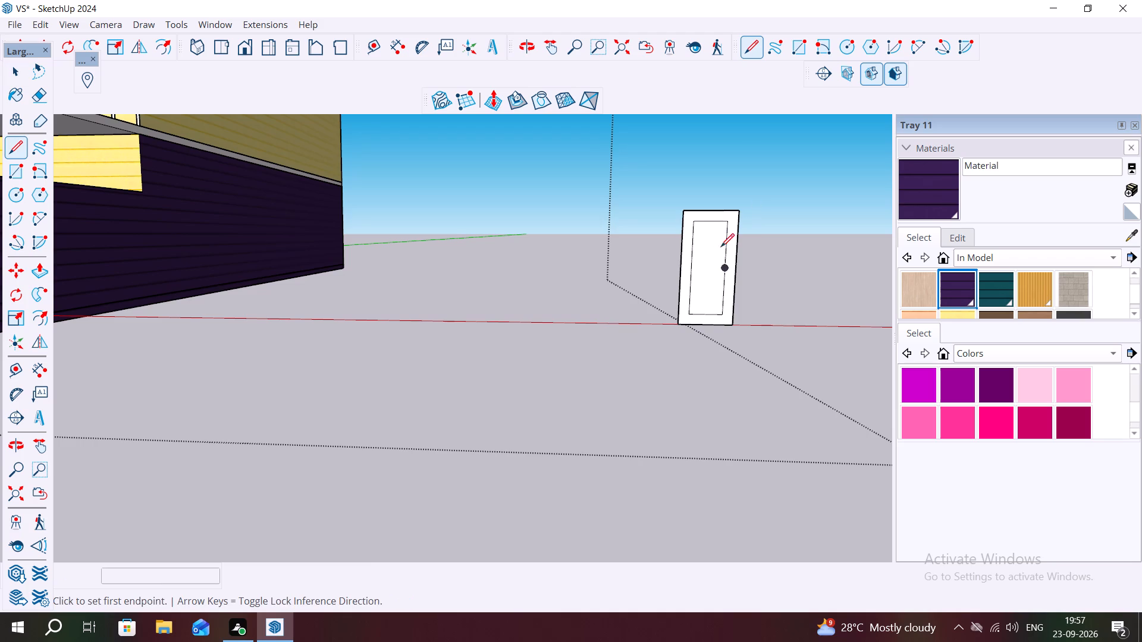
scroll(702, 263, "up", 4)
left_click(689, 260)
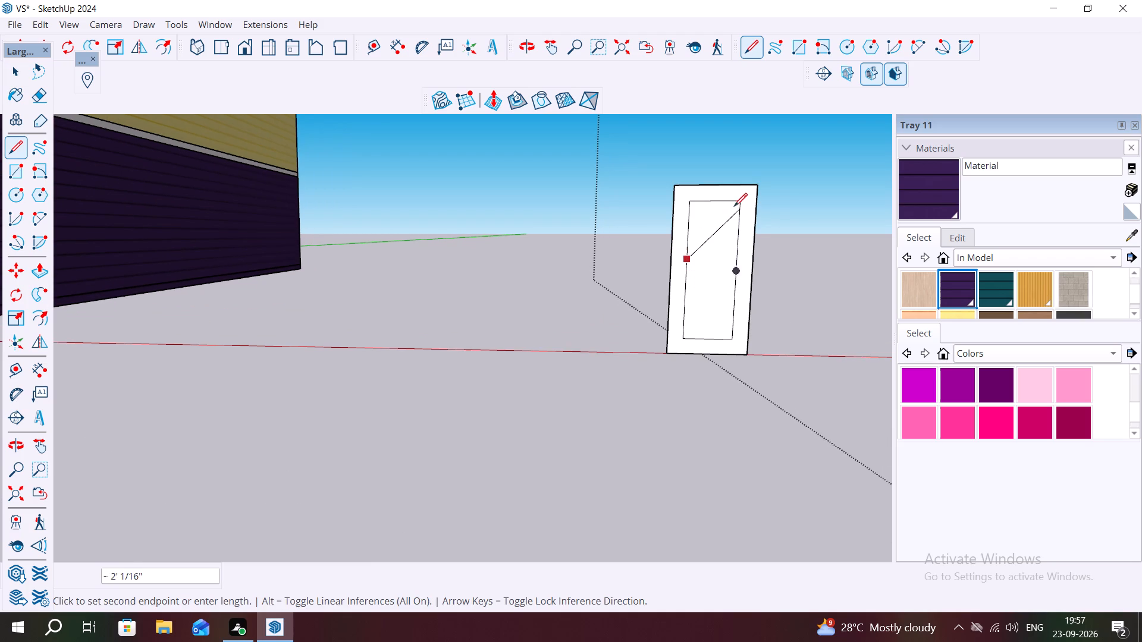
left_click(738, 203)
key("Escape")
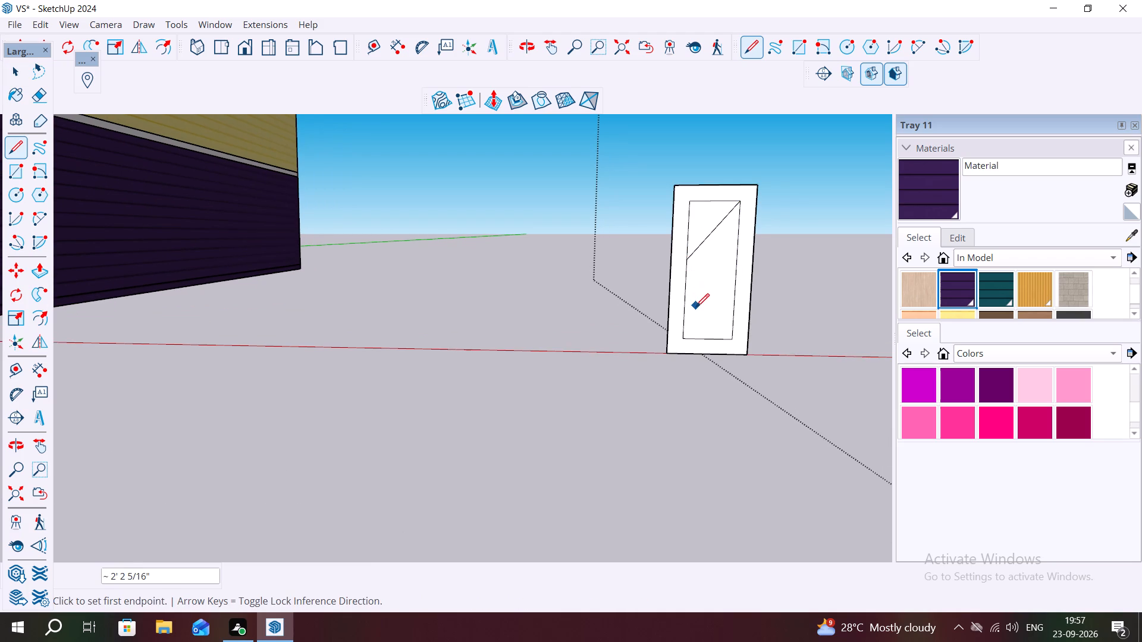
left_click(684, 314)
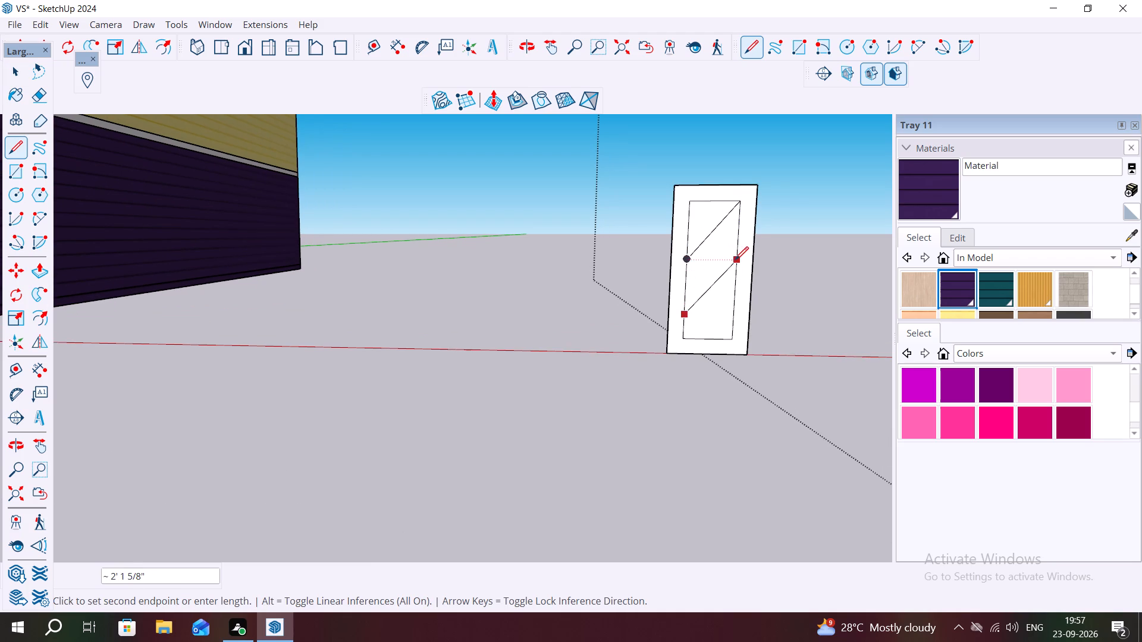
left_click(735, 260)
key("Escape")
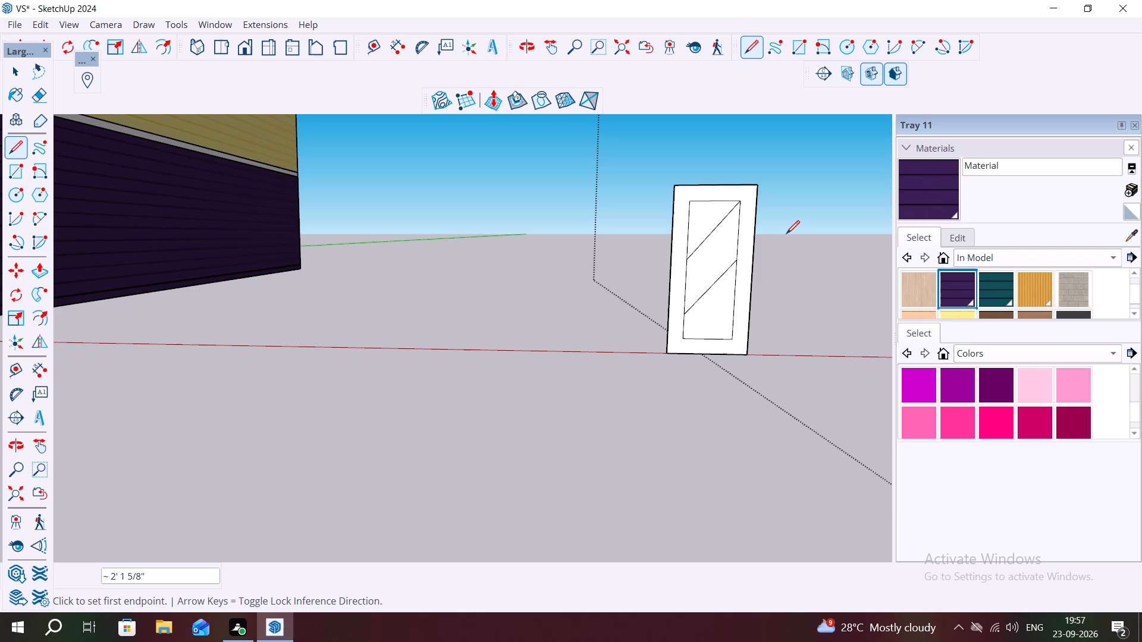
Draw a small circle for a knob on the door frame, between the inner panel and the door's right edge.
scroll(748, 259, "up", 4)
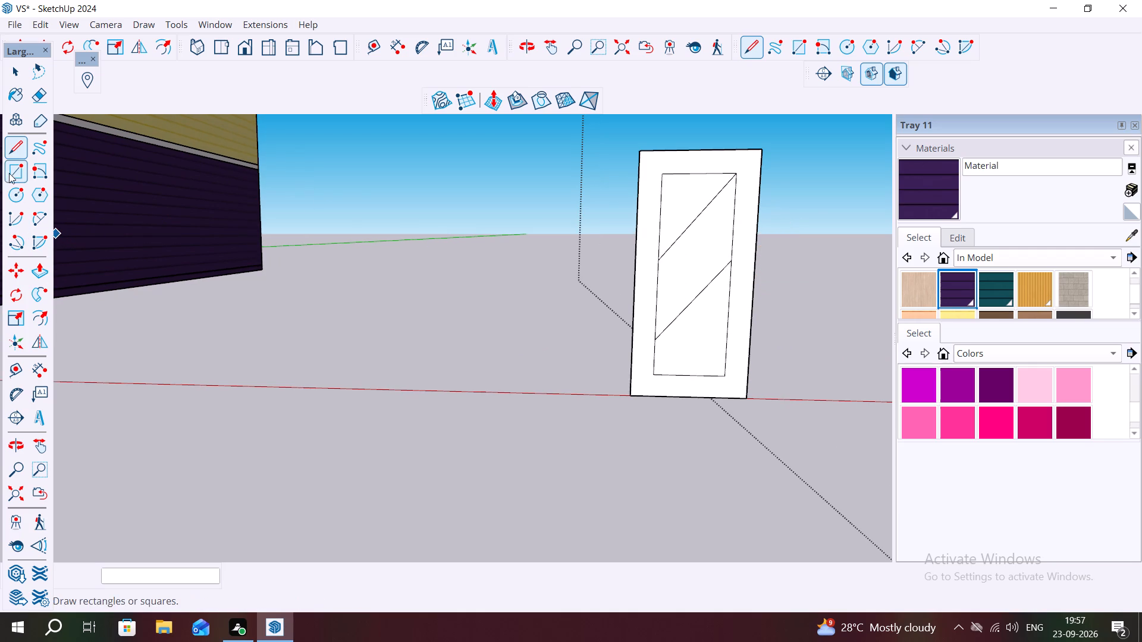
left_click(15, 191)
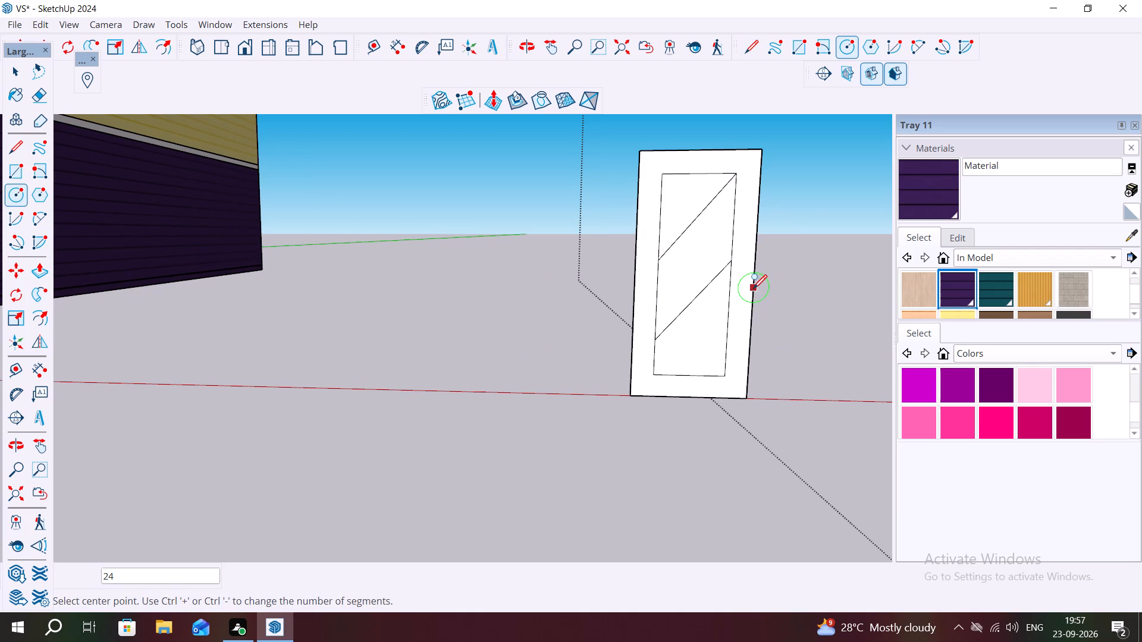
scroll(742, 287, "up", 16)
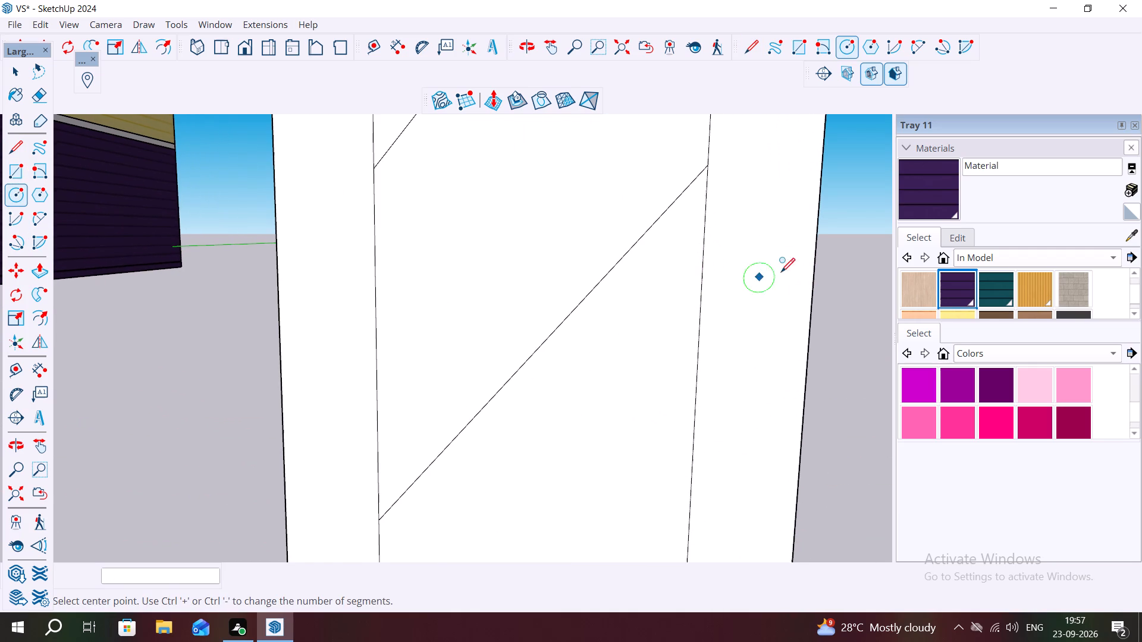
left_click(780, 261)
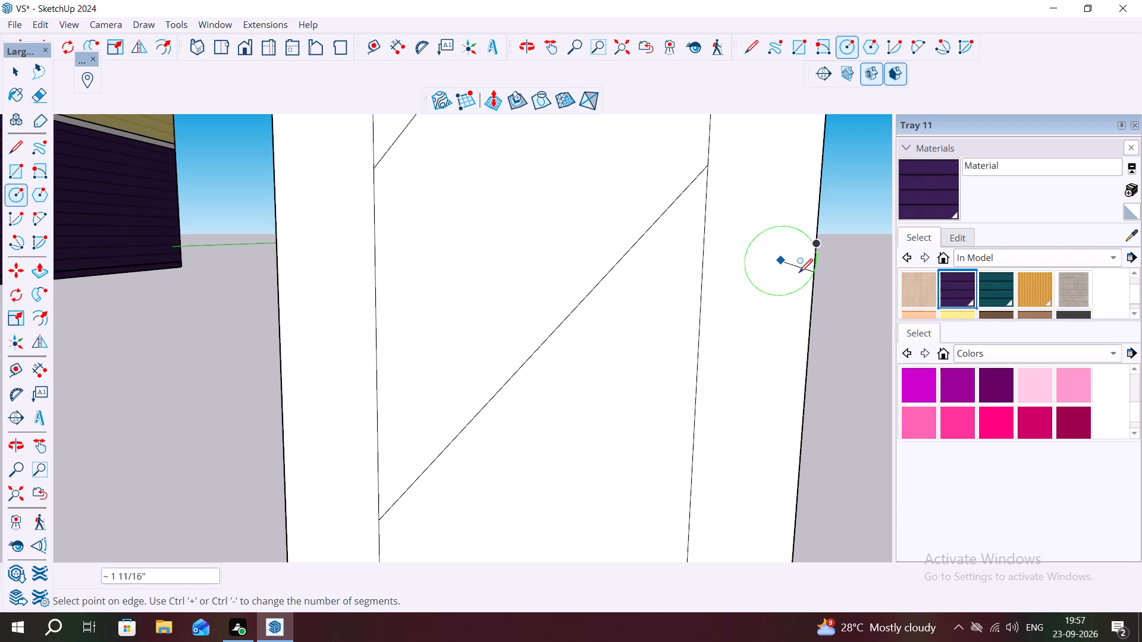
left_click(794, 270)
scroll(776, 265, "up", 3)
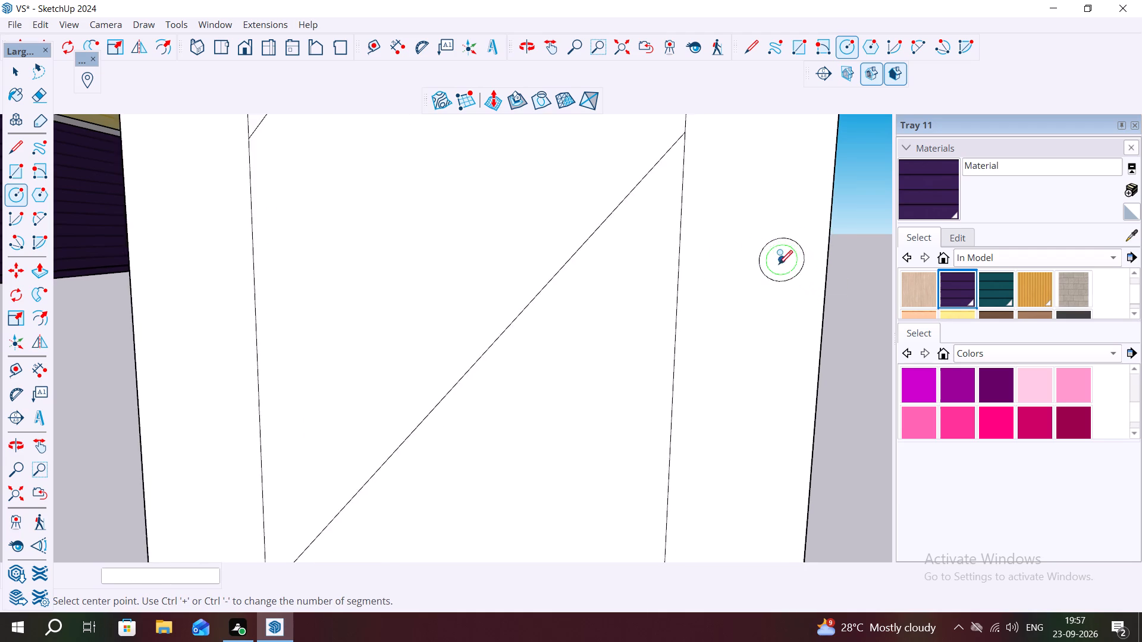
scroll(779, 263, "up", 2)
key("Escape")
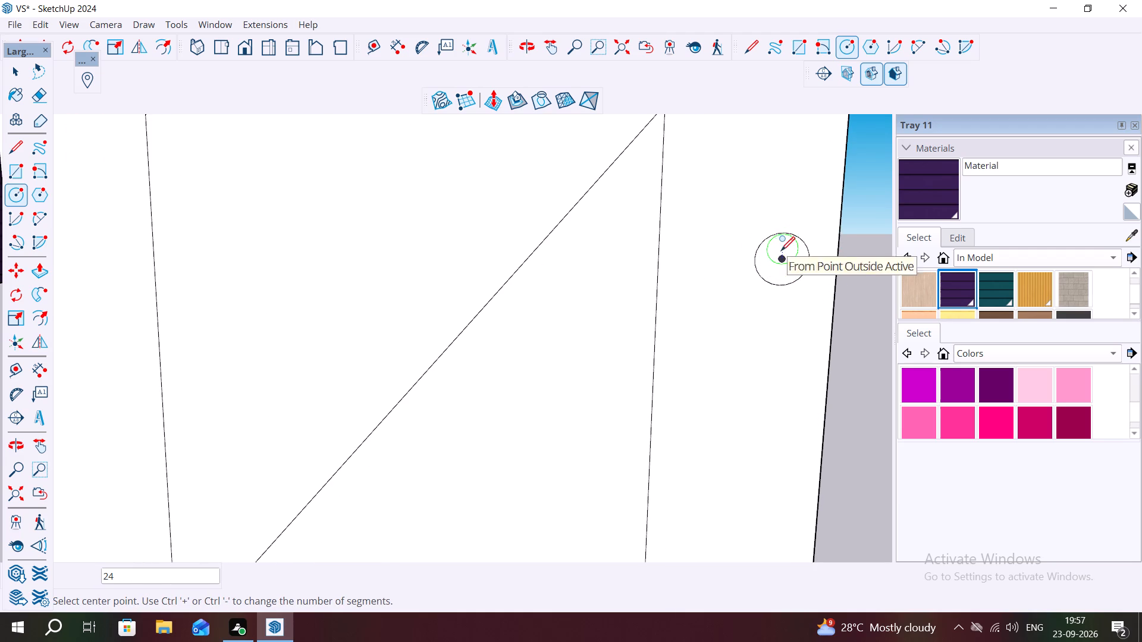
Offset the knob circle inward by about 5/16" to make a concentric inner circle.
key("f")
left_click(785, 251)
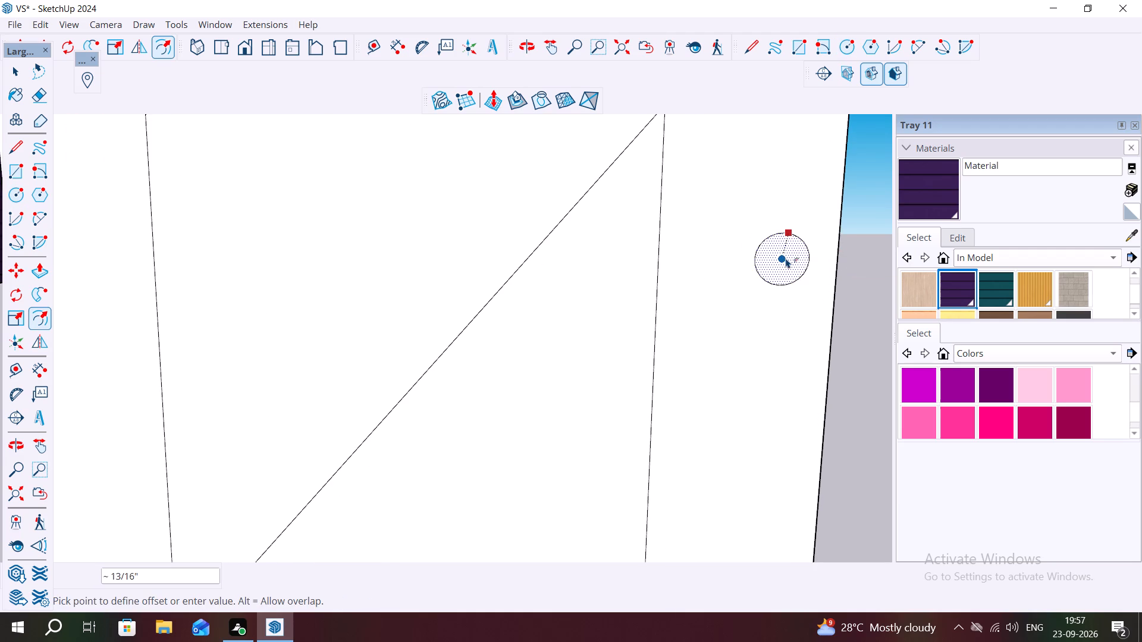
left_click(786, 259)
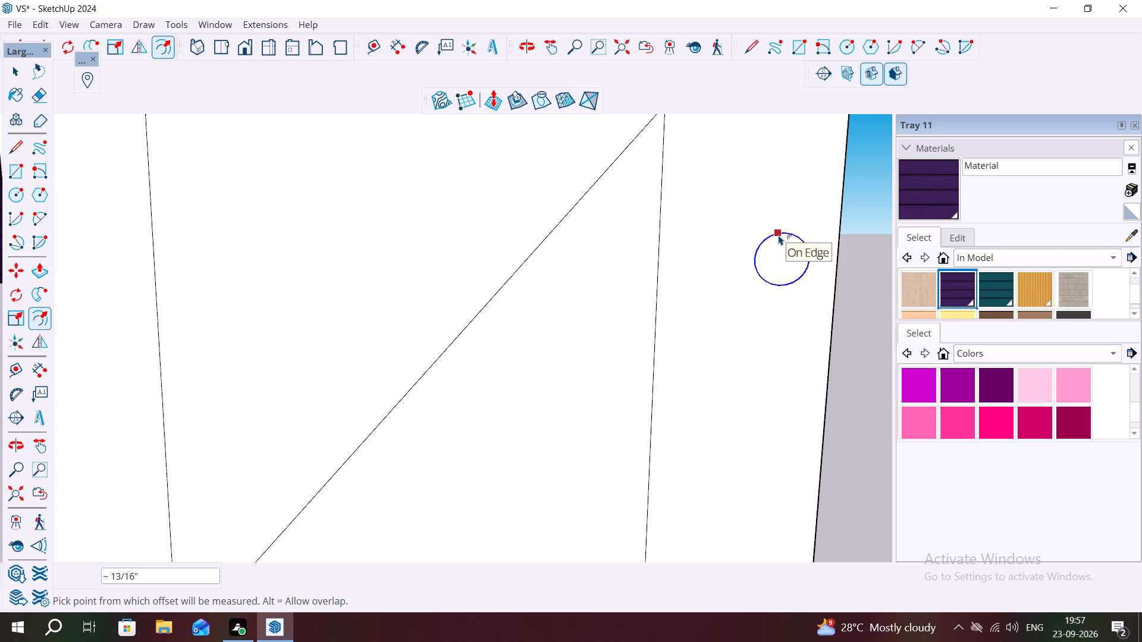
left_click(779, 234)
left_click(782, 244)
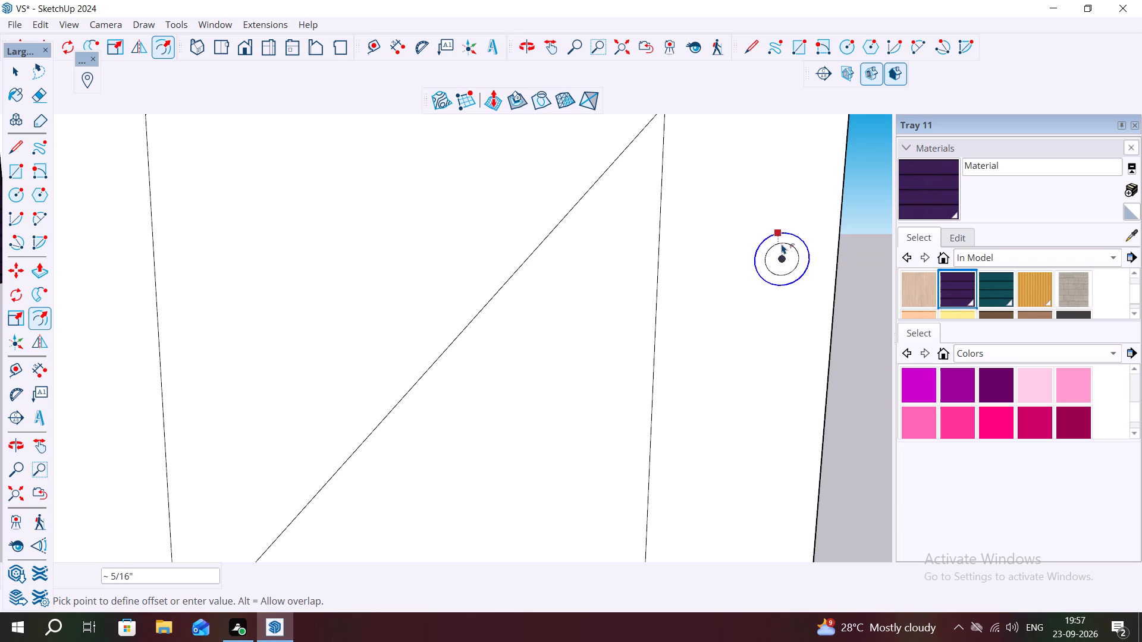
key("space")
Push/pull the knob's inner circle outward from the door face by about 1 1/8".
left_click(798, 244)
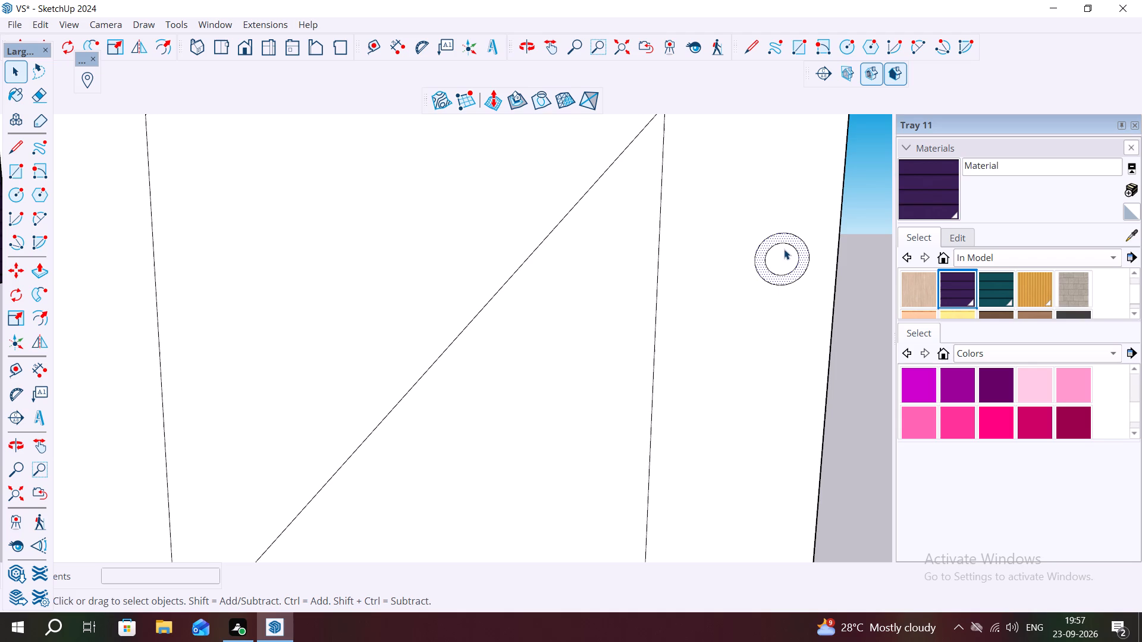
left_click(784, 249)
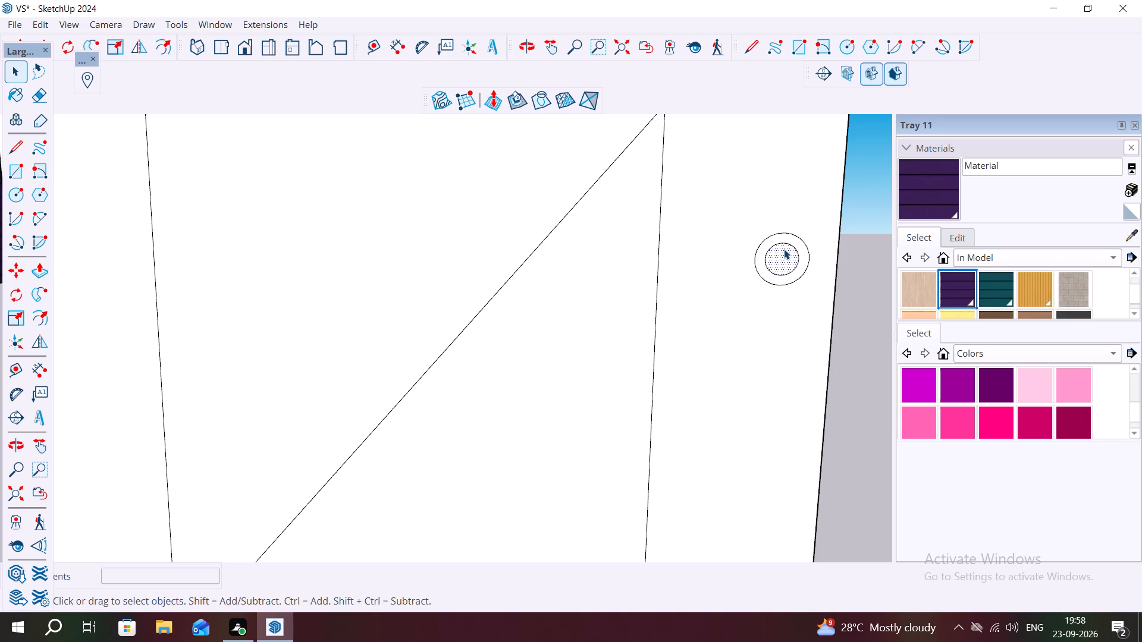
key("p")
left_click(784, 249)
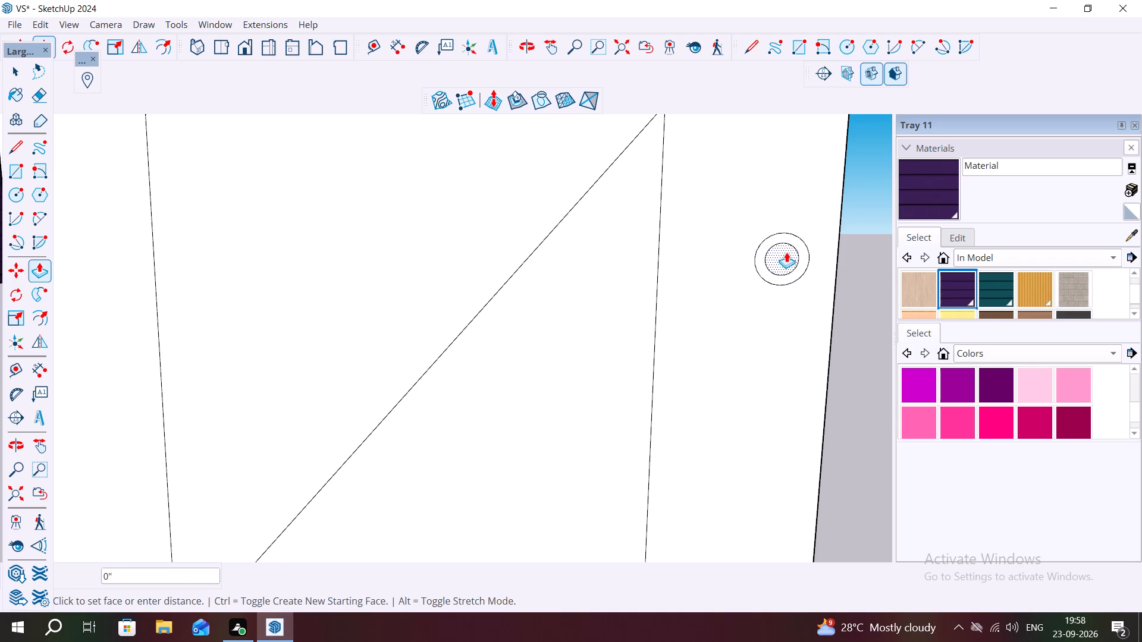
left_click(796, 261)
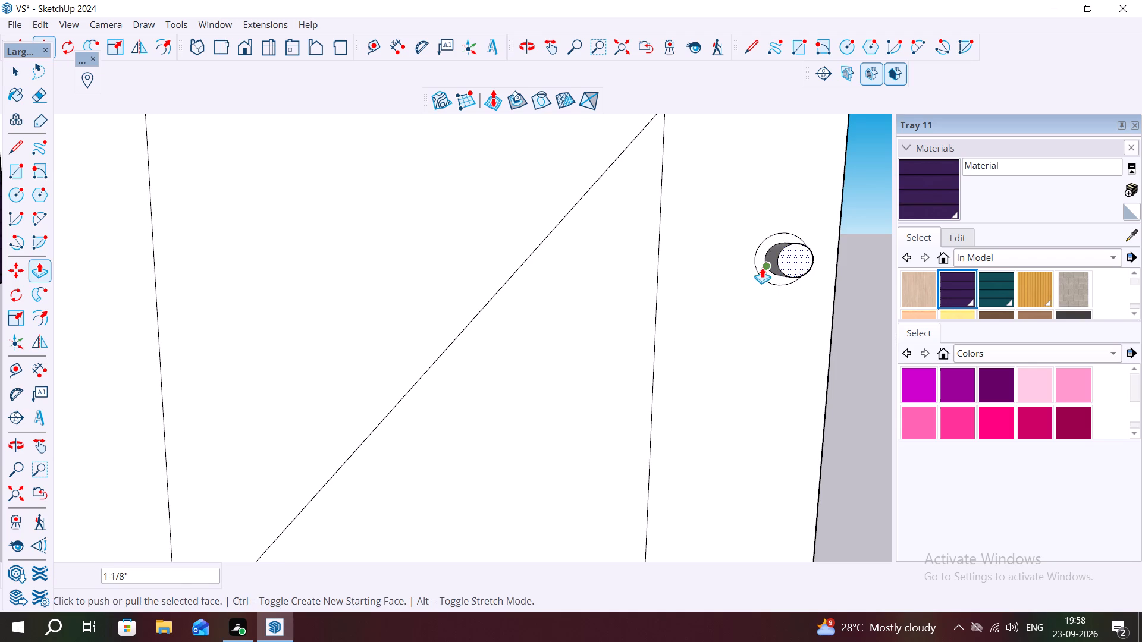
Push/pull the ring around the knob's inner circle outward from the door face by about 3/4".
scroll(758, 259, "up", 2)
middle_click_drag(749, 257, 729, 259)
key("space")
left_click(762, 275)
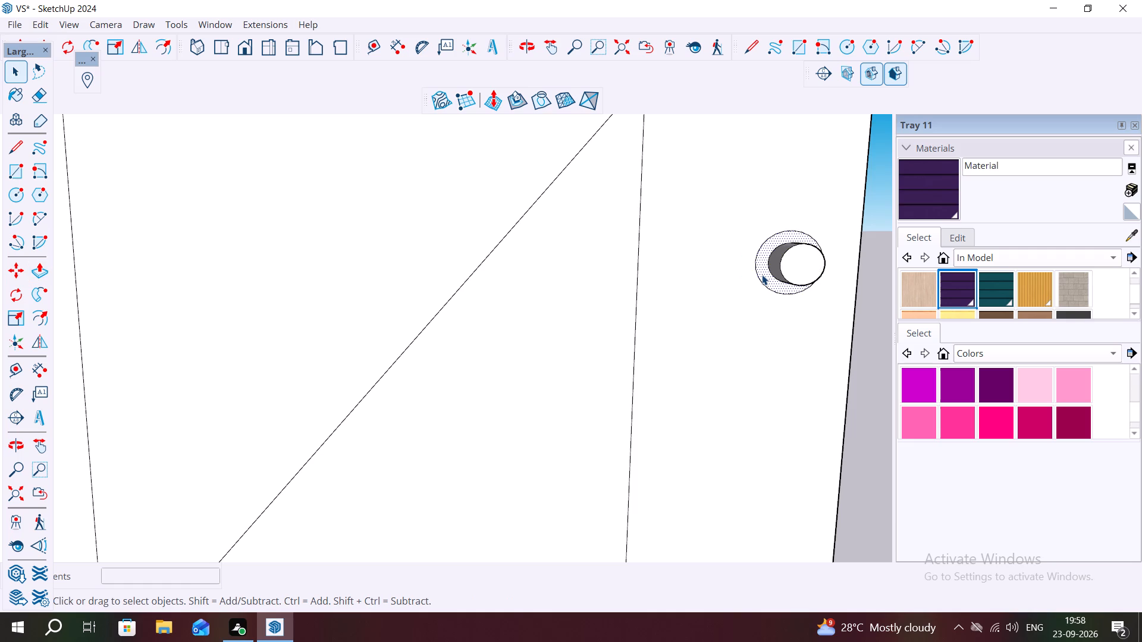
key("p")
left_click(764, 275)
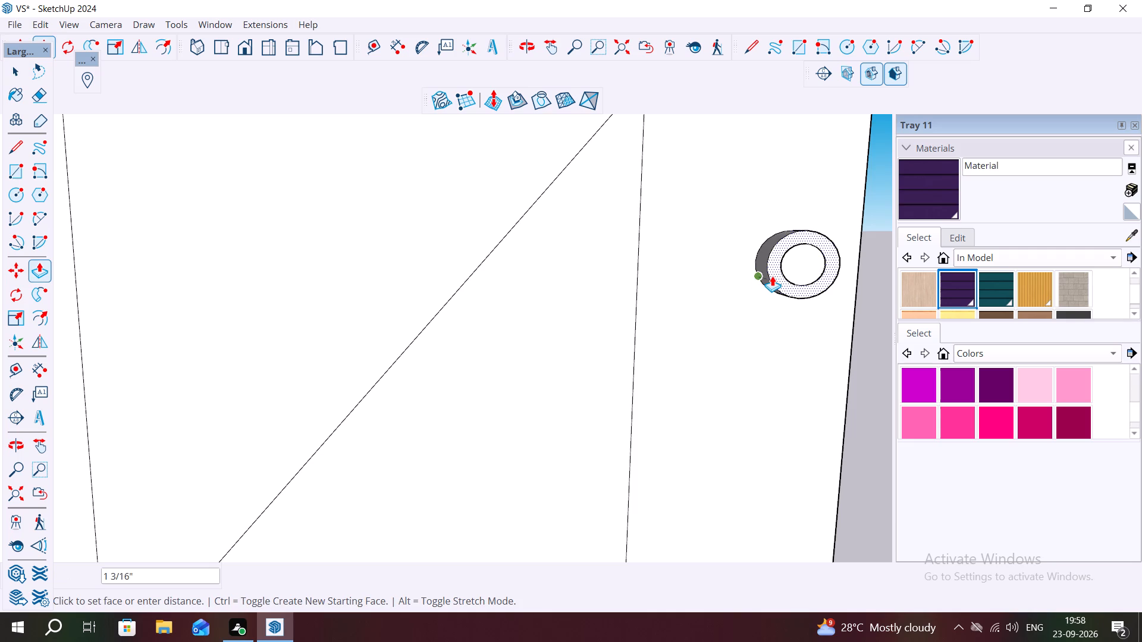
left_click(769, 267)
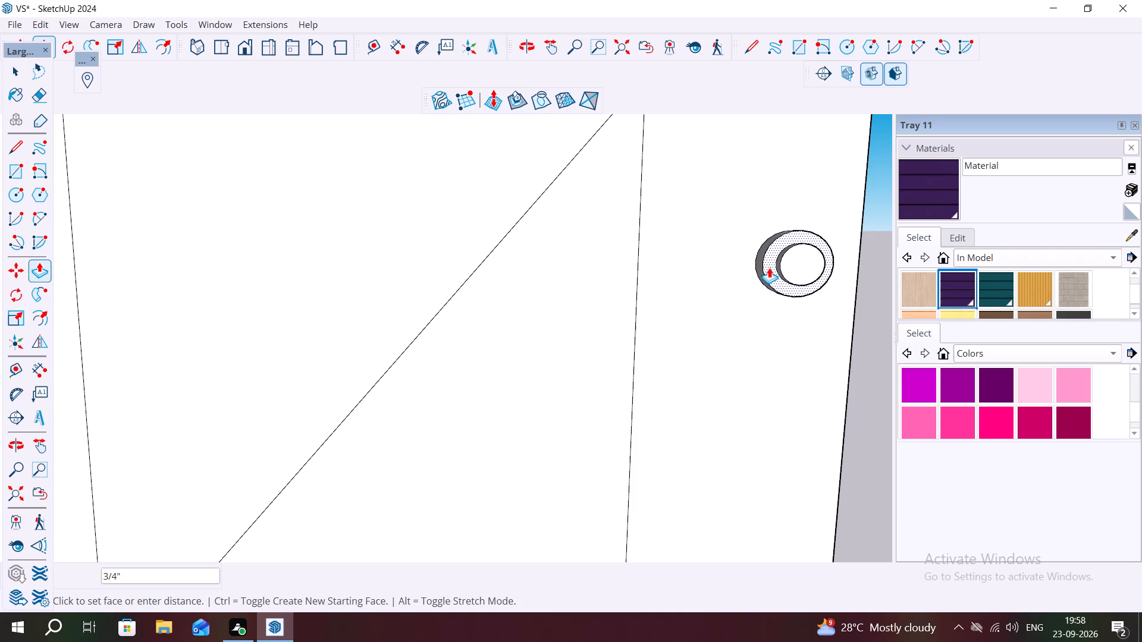
key("Escape")
key("space")
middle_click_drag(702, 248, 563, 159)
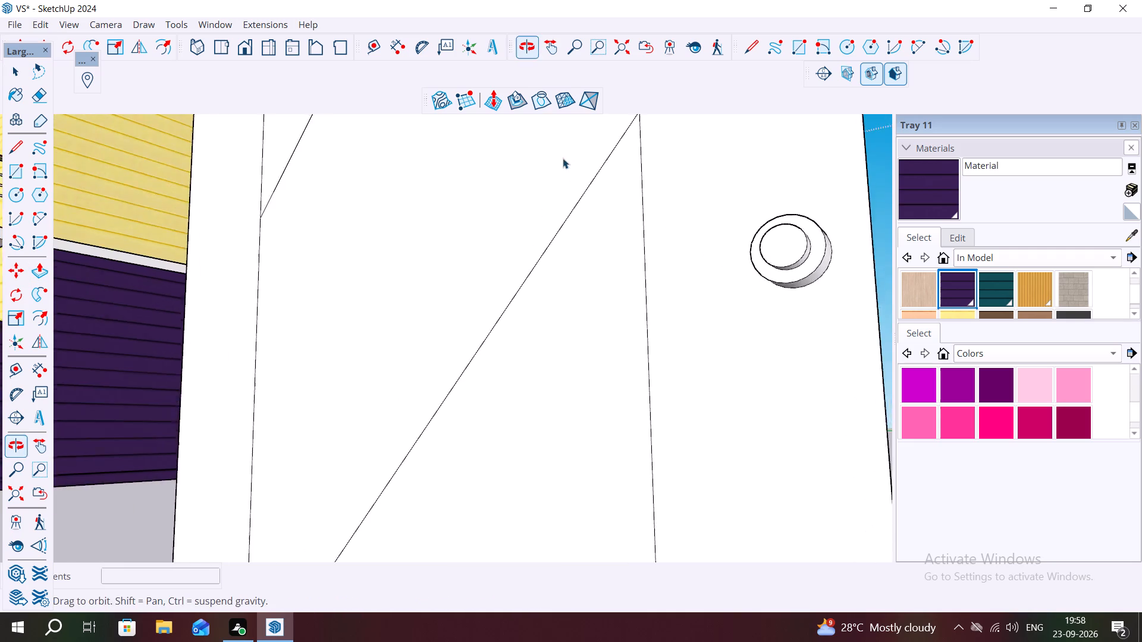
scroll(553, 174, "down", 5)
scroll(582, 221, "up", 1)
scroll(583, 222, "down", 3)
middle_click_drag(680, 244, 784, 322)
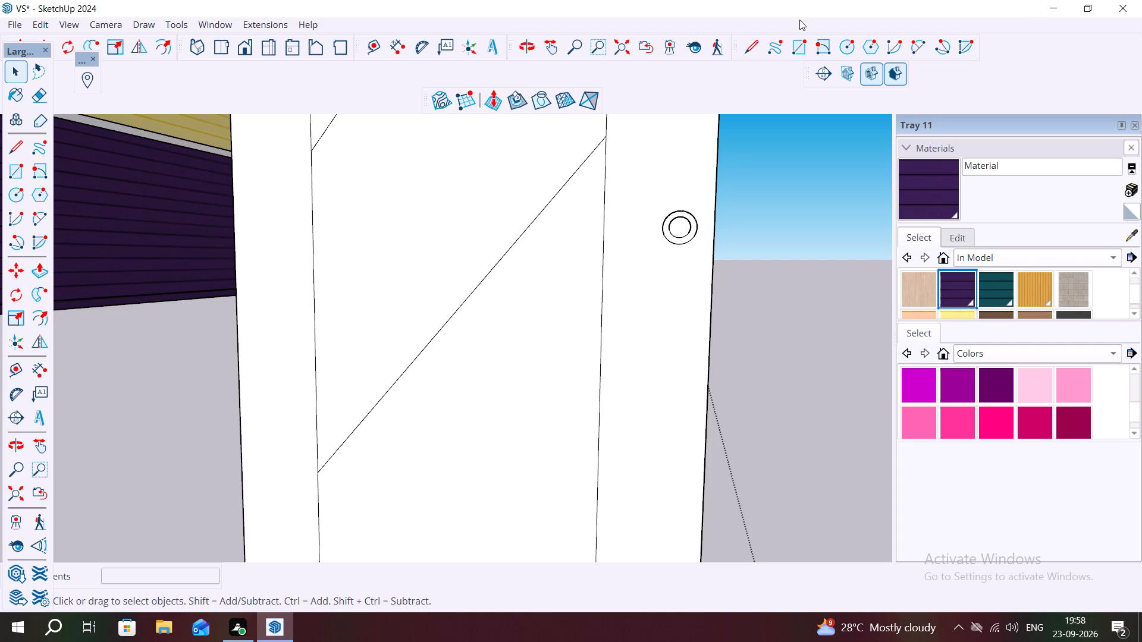
Offset the door's lower triangular panel inward by about 1 1/4".
scroll(821, 118, "down", 1)
scroll(838, 171, "down", 3)
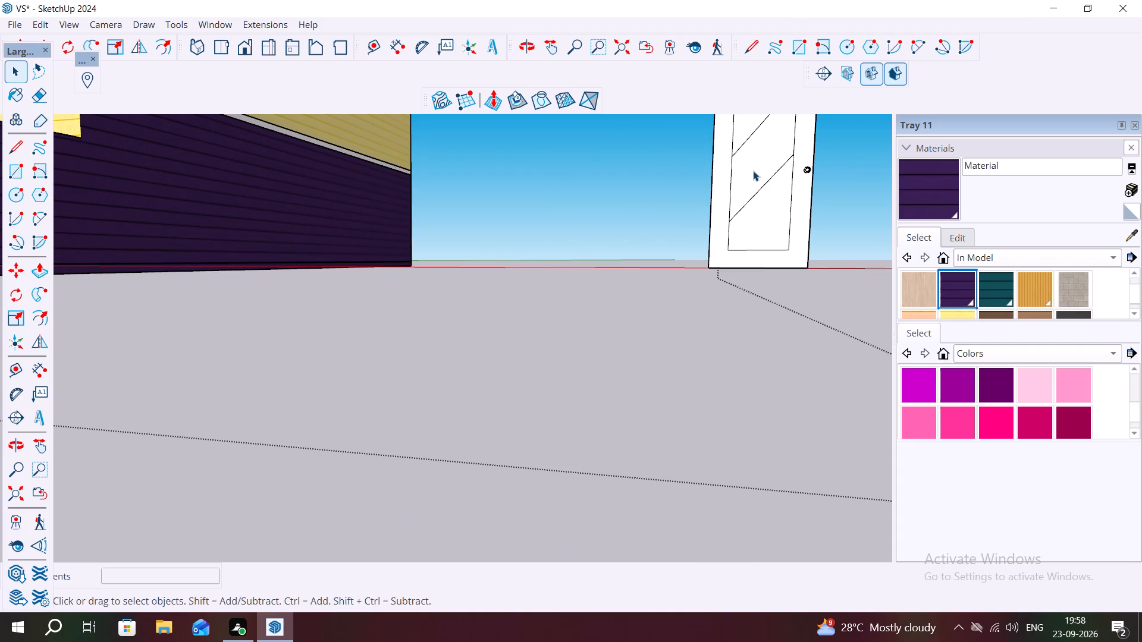
left_click(759, 215)
key("f")
left_click(760, 198)
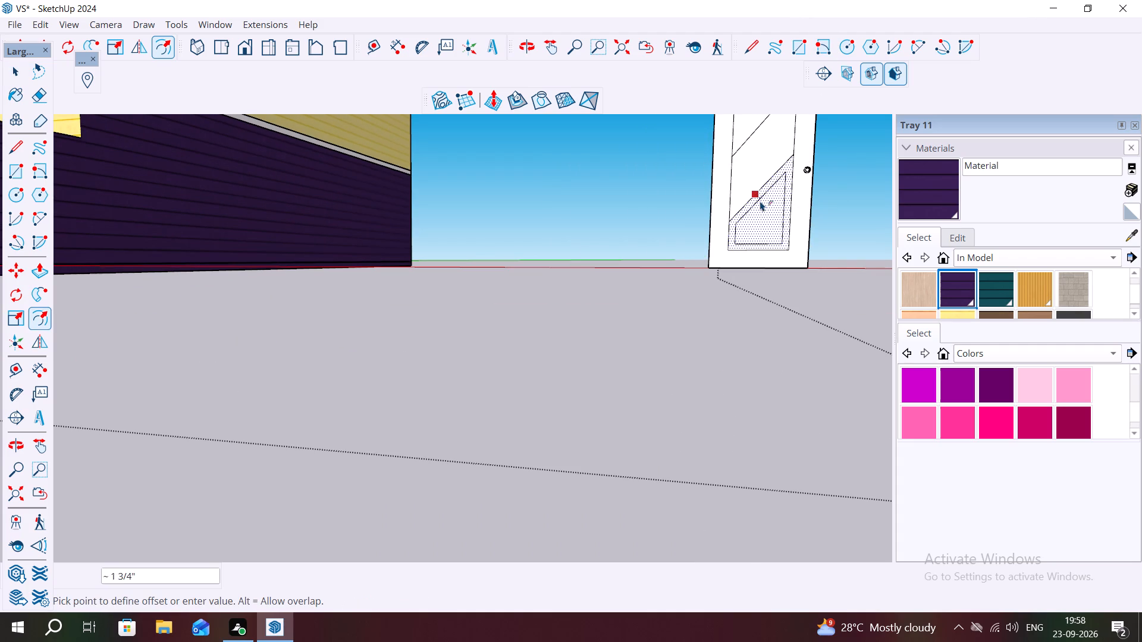
left_click(758, 199)
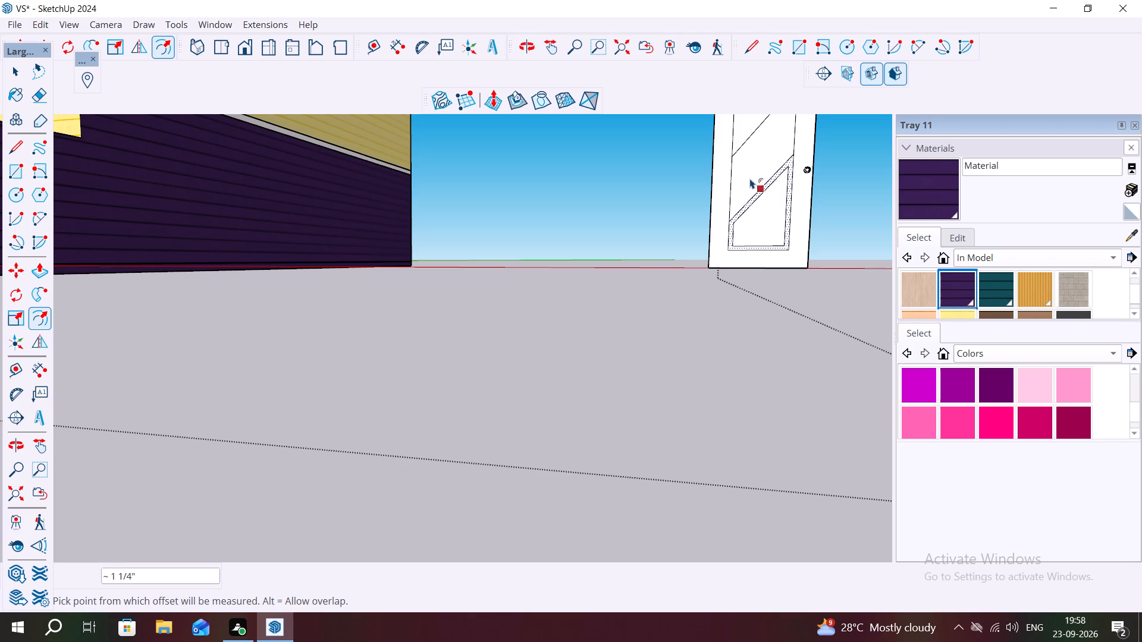
key("Escape")
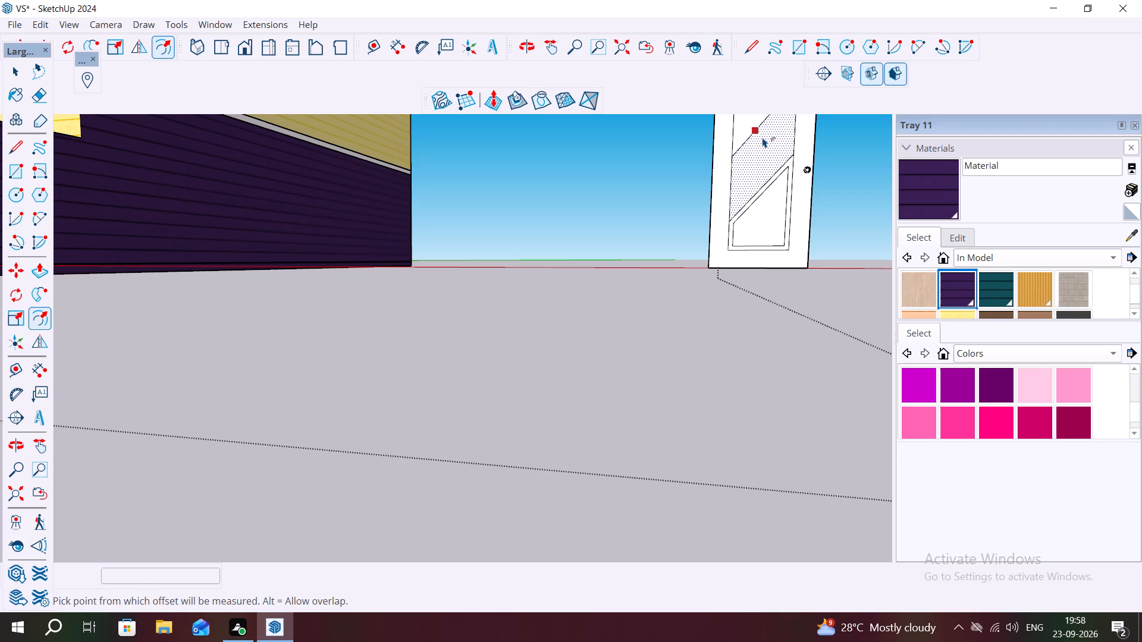
Offset the door's middle panel between the two diagonal lines inward by about 1 1/16".
left_click(763, 137)
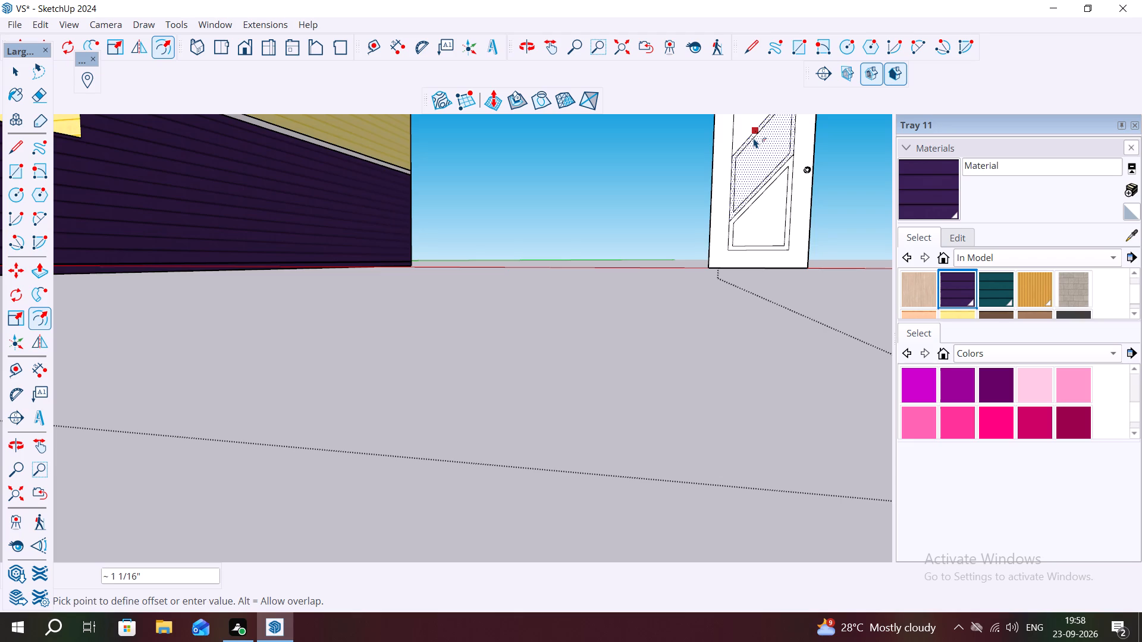
left_click(754, 138)
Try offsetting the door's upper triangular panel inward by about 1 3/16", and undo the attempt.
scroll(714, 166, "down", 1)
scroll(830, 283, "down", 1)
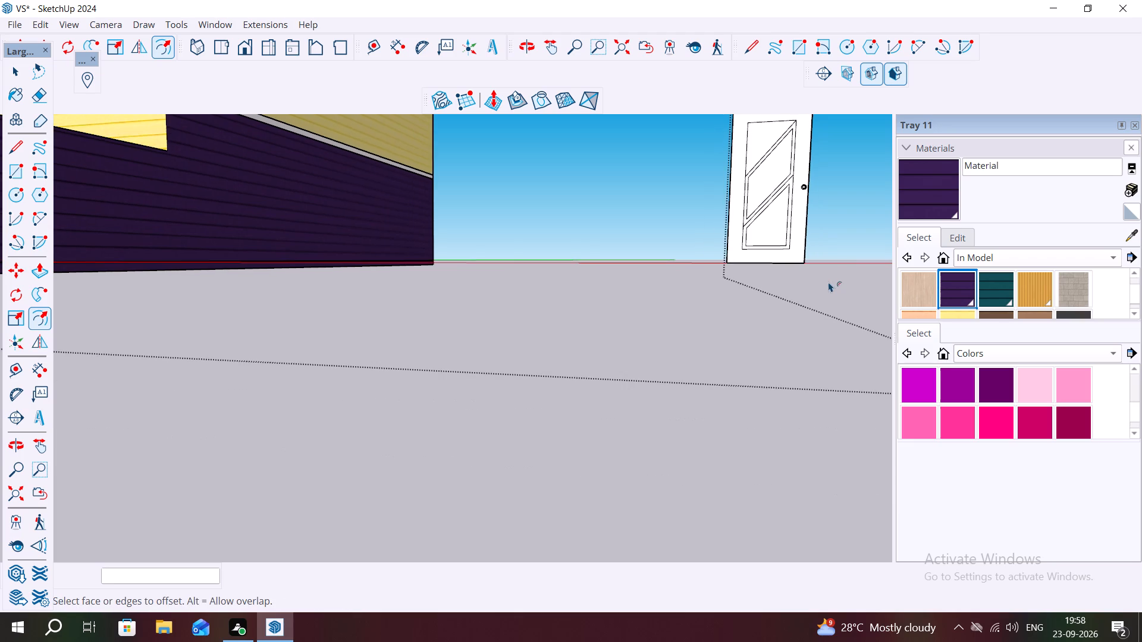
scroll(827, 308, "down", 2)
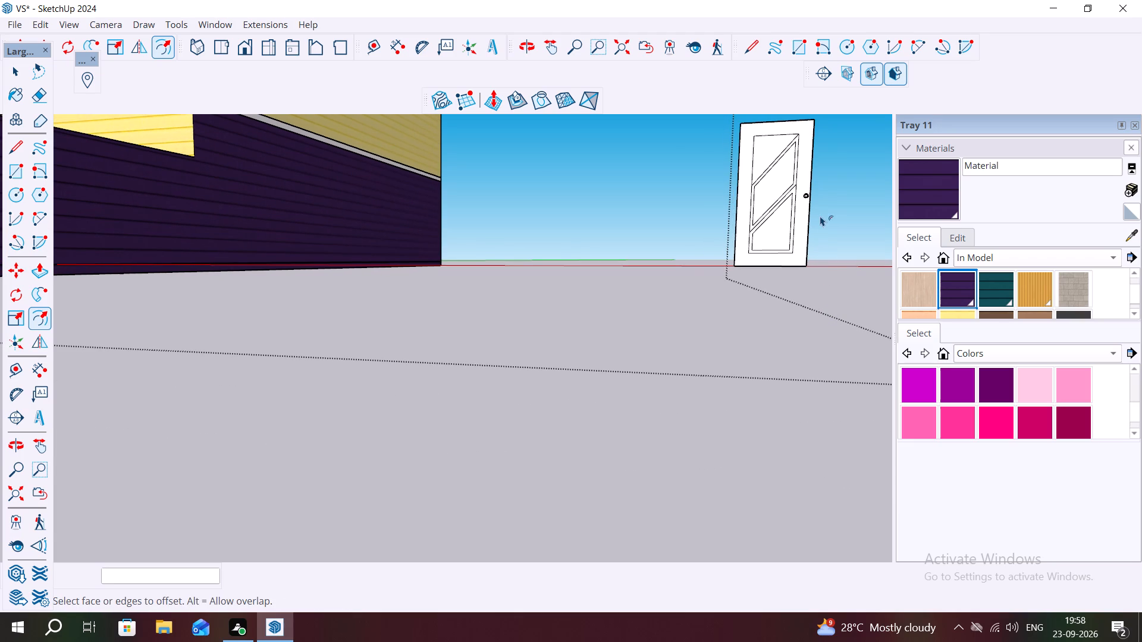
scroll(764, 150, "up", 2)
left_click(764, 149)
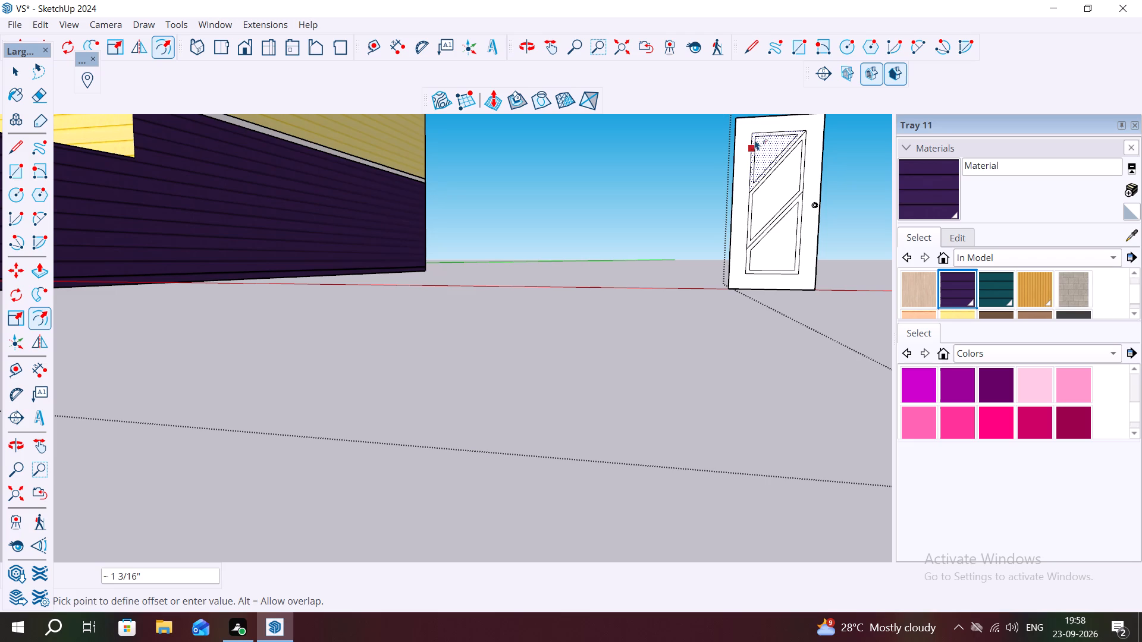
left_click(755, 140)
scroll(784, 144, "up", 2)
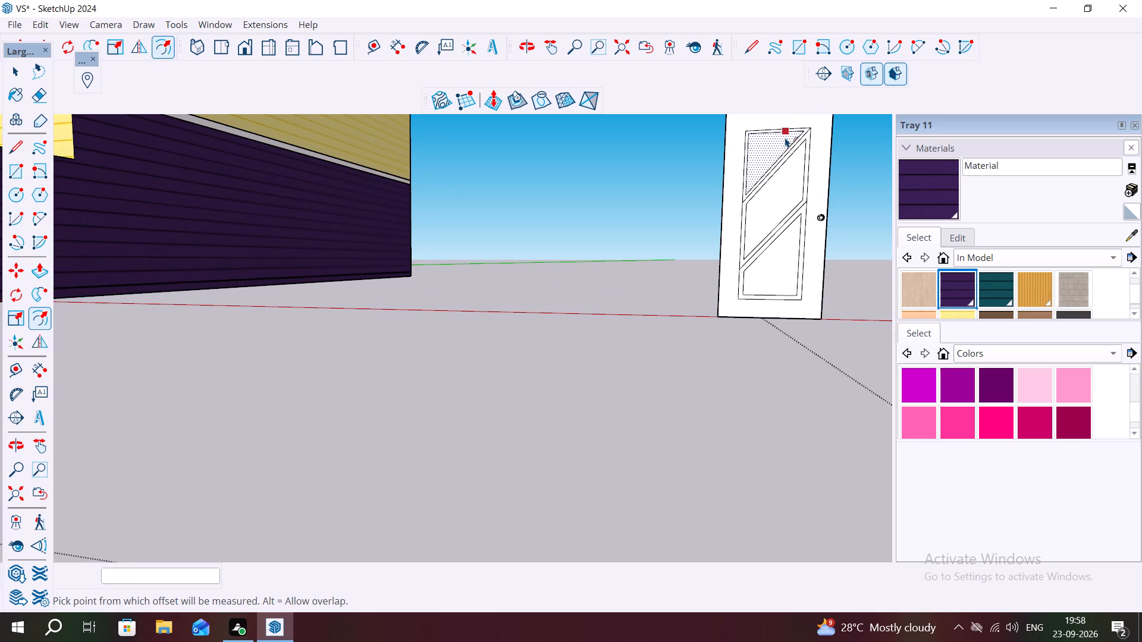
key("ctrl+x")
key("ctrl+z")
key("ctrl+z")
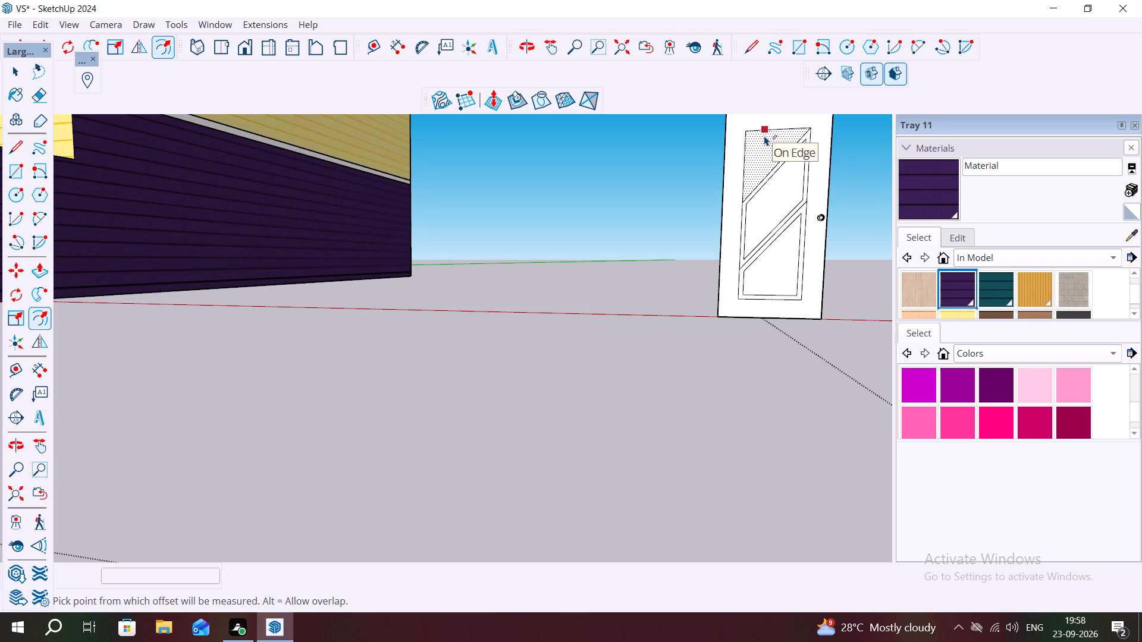
Offset the door's upper triangular panel inward by about 1 3/8".
left_click(764, 136)
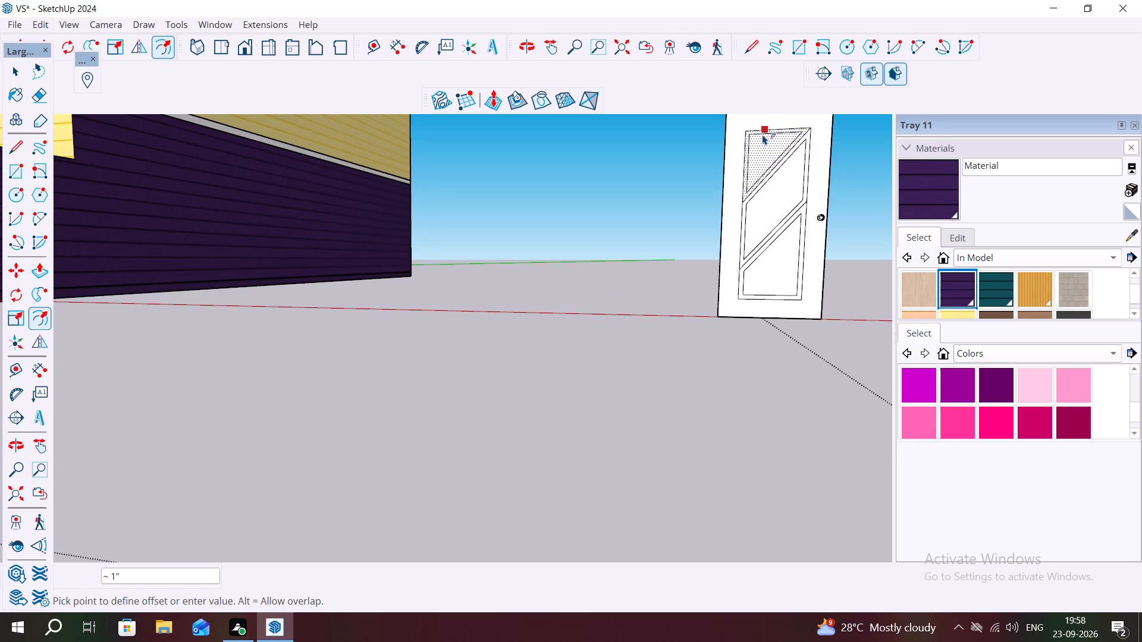
left_click(764, 135)
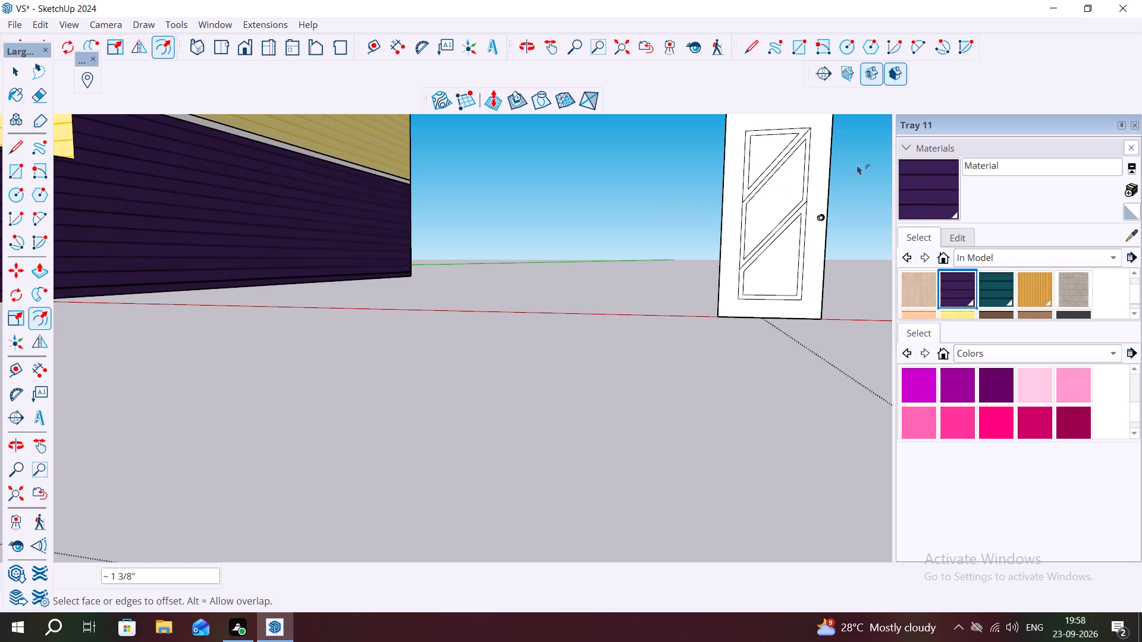
key("Escape")
scroll(802, 140, "up", 1)
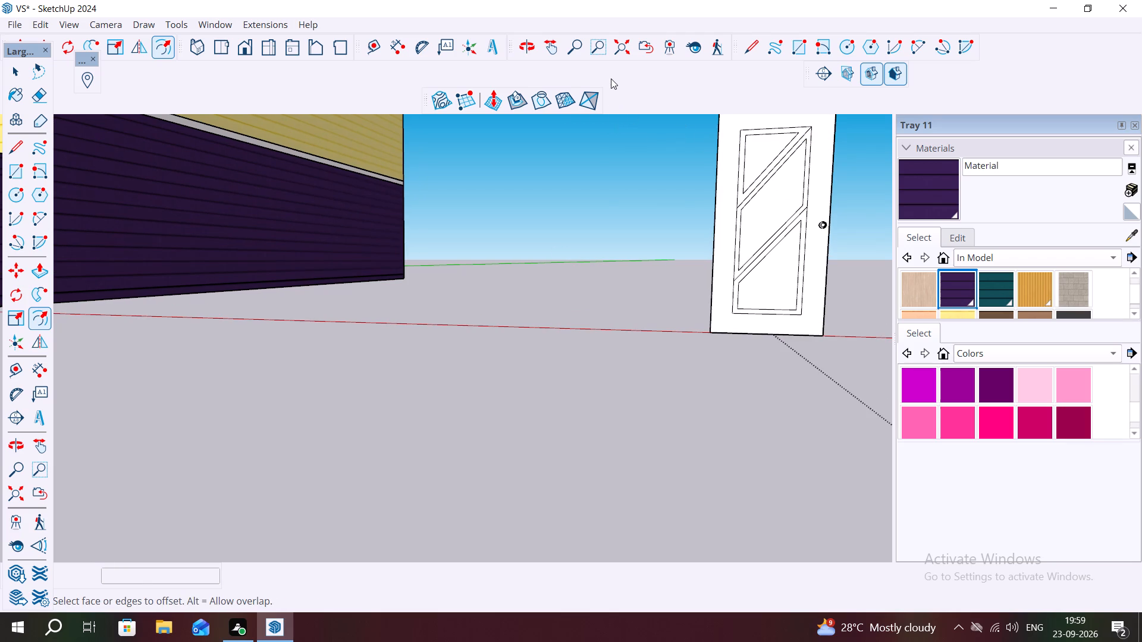
key("Escape")
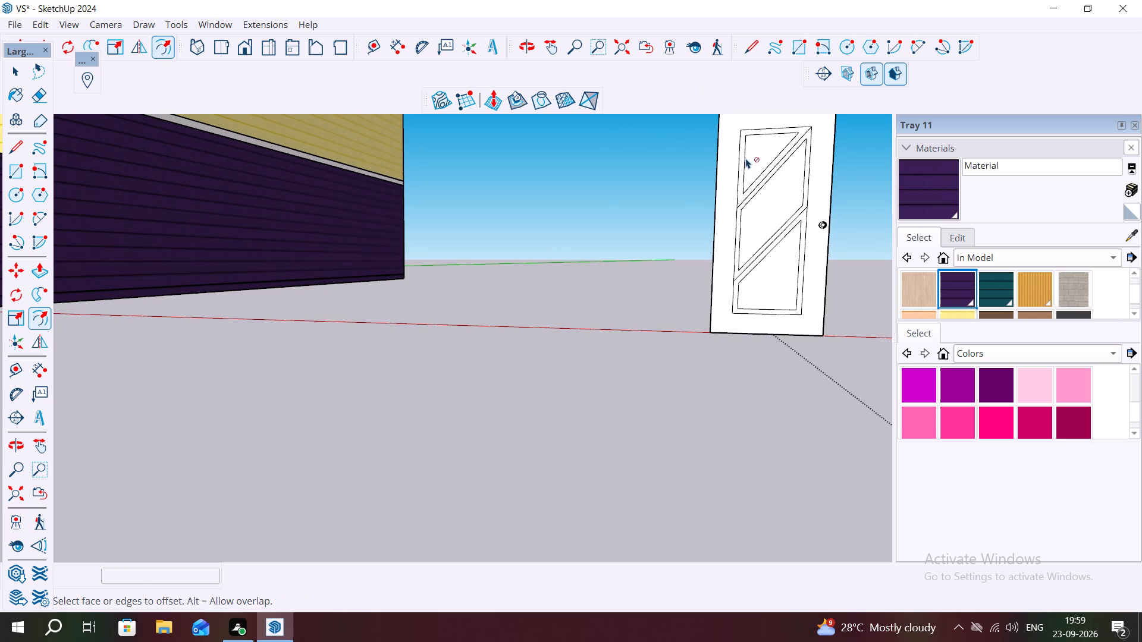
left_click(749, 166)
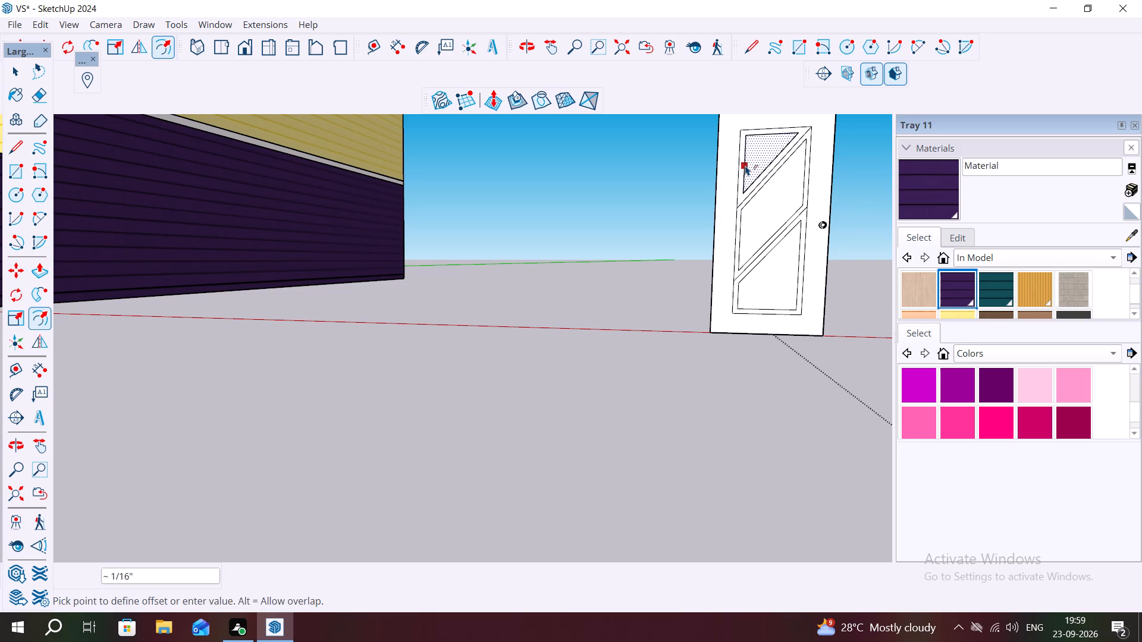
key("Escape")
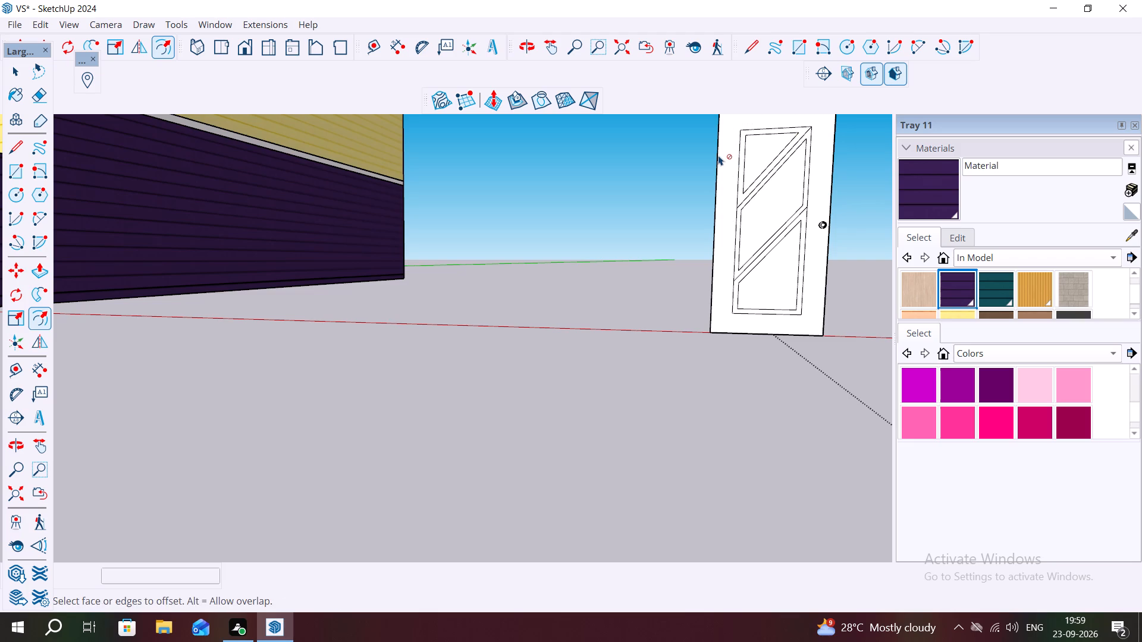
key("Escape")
Push/pull the inner face of the upper triangular panel outward from the door face by 2".
key("p")
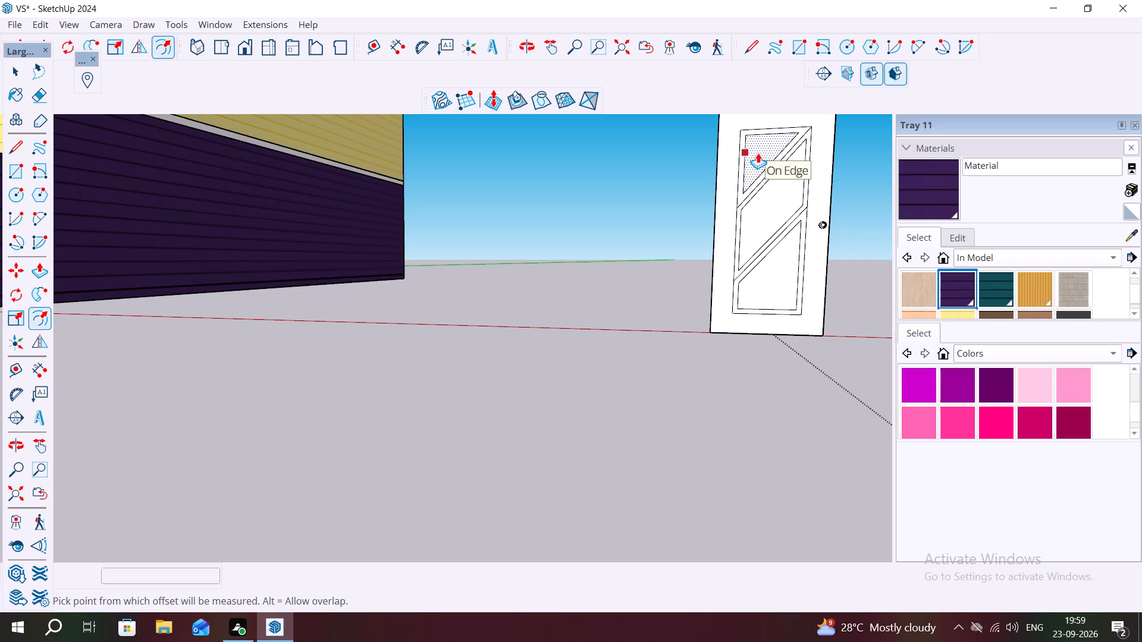
left_click(758, 153)
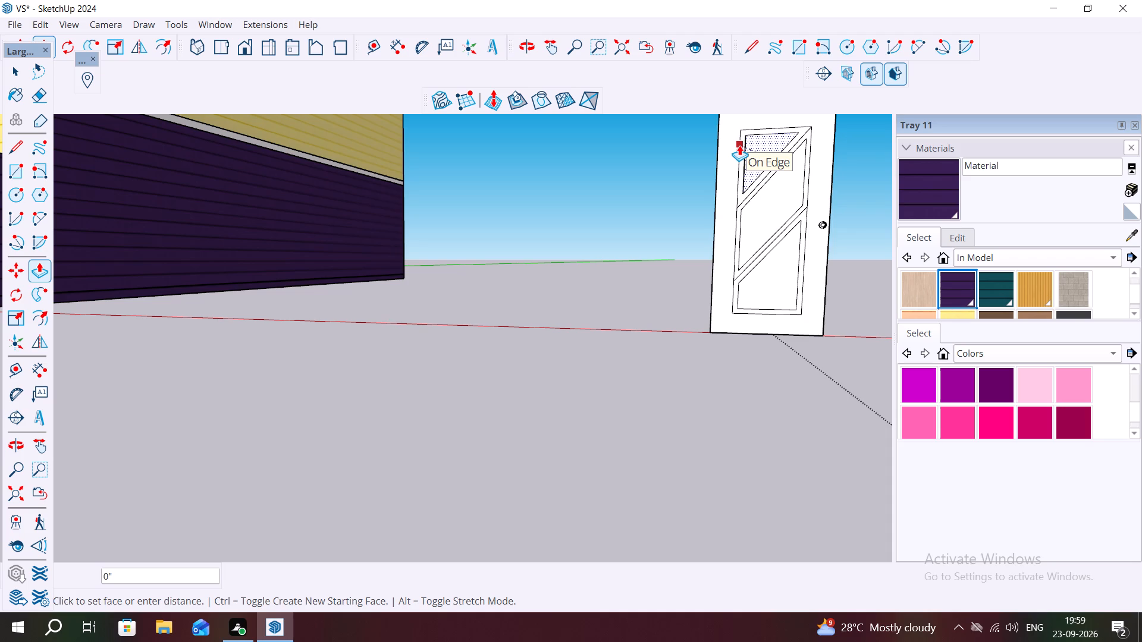
type("2\"")
key("Return")
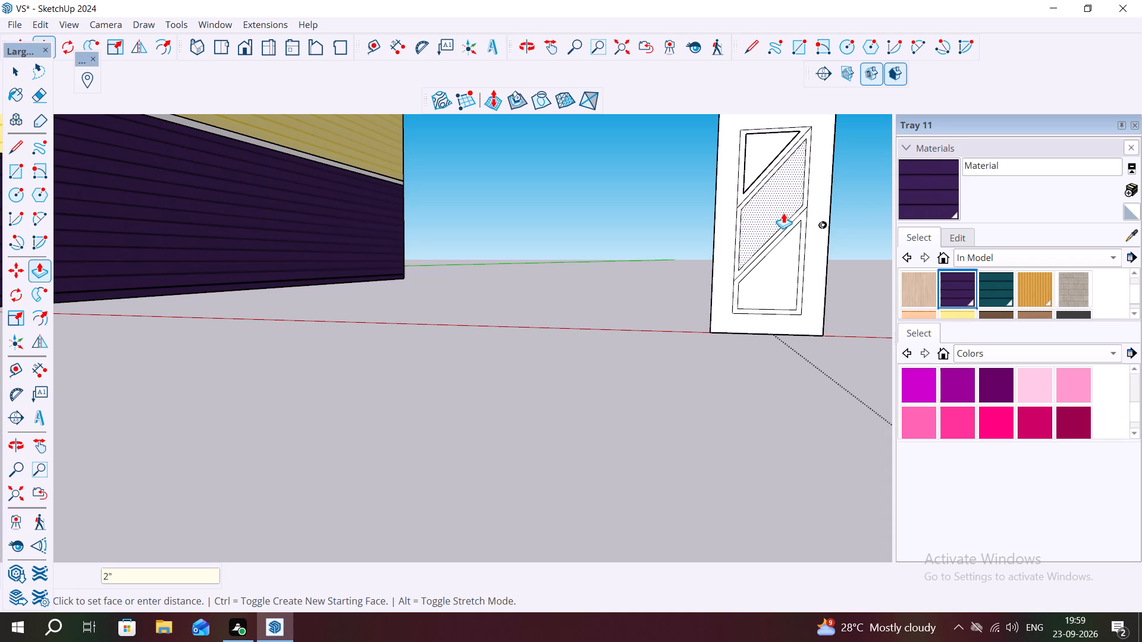
Repeat the same 2" push/pull on the inner faces of the middle and lower panels.
middle_click_drag(788, 213, 851, 211)
double_click(783, 197)
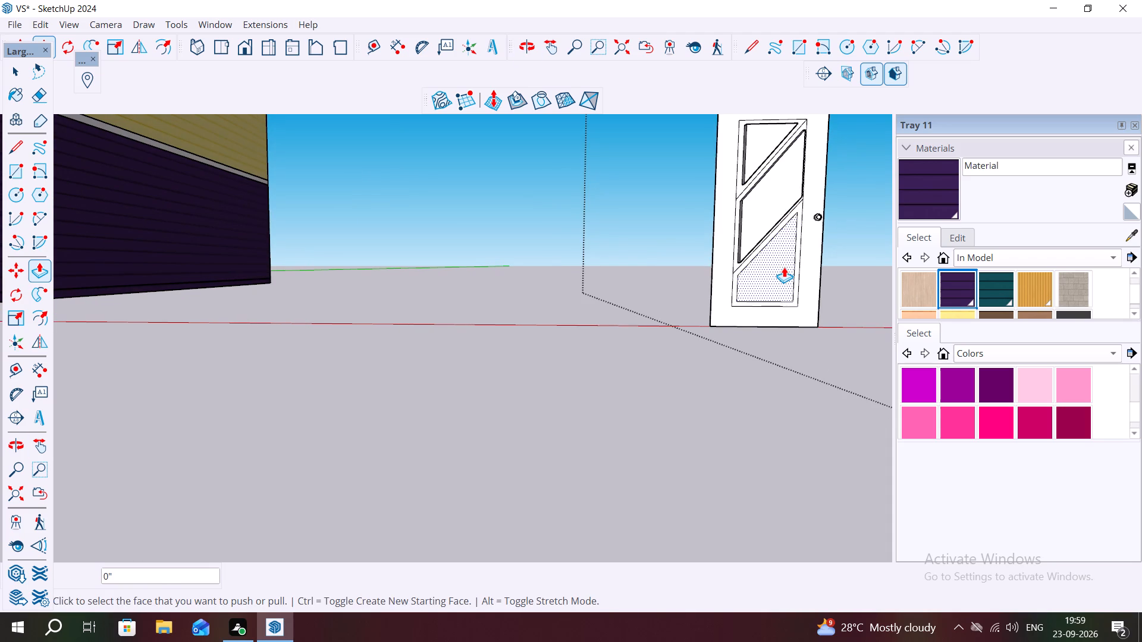
double_click(782, 267)
key("Escape")
middle_click_drag(742, 248, 711, 215)
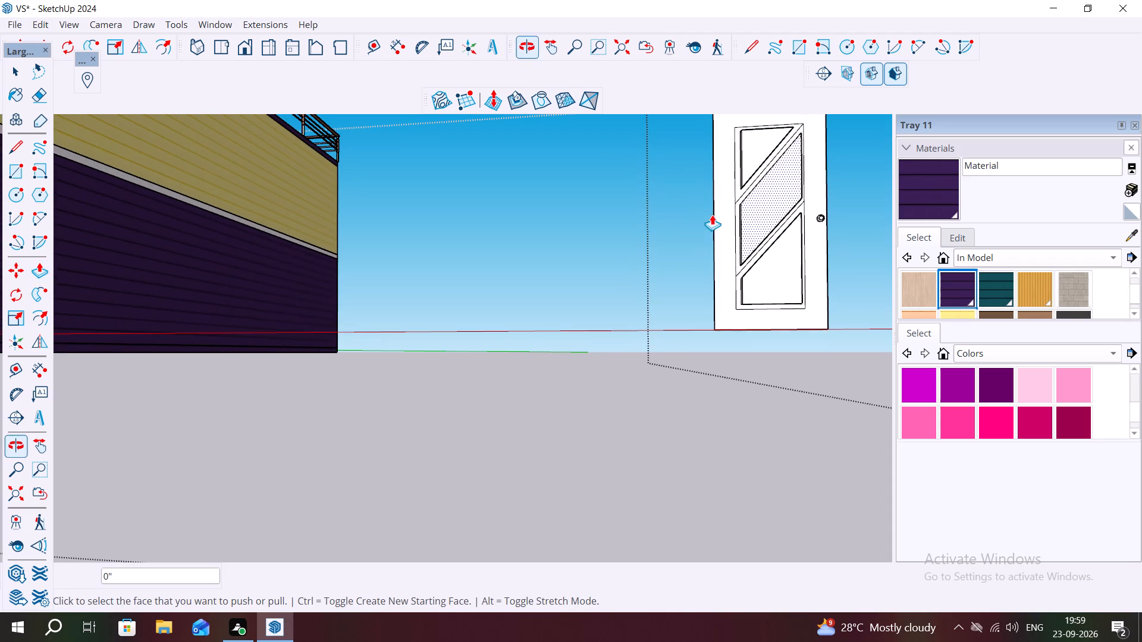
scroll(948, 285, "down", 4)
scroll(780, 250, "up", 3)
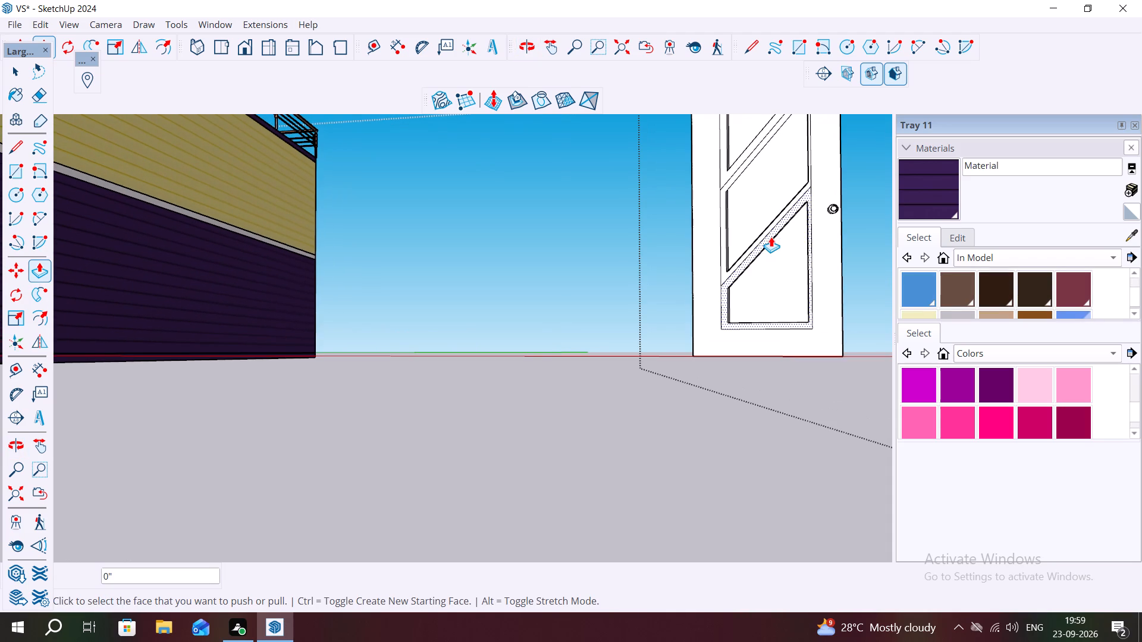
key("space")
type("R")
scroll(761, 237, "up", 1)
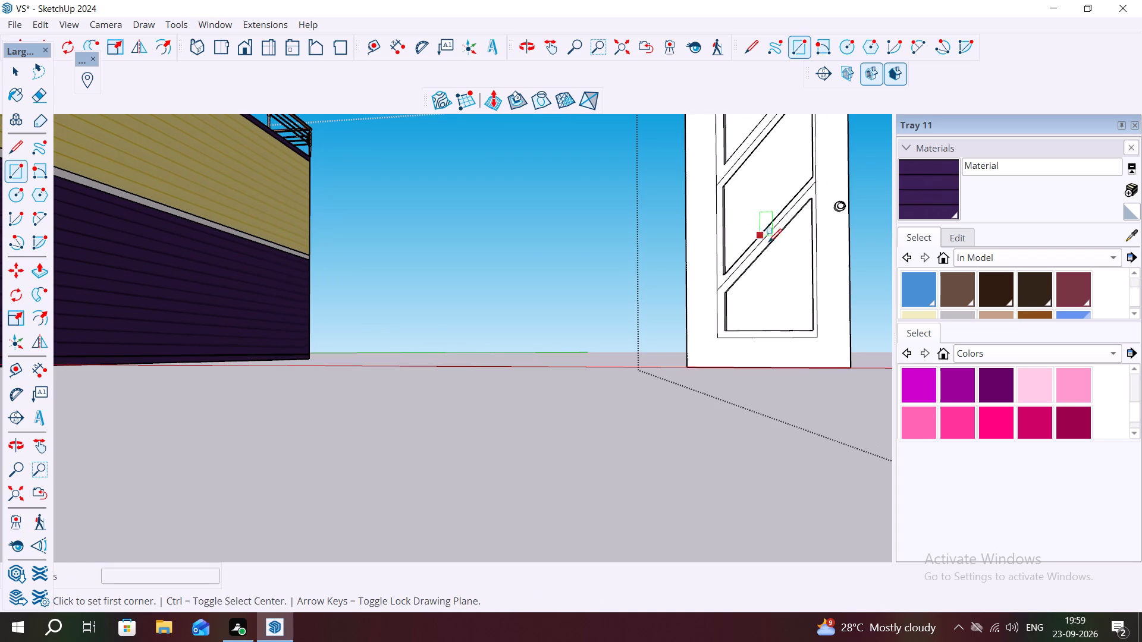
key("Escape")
Erase the two original diagonal lines separating the door's three raised panels.
key("e")
scroll(769, 240, "up", 2)
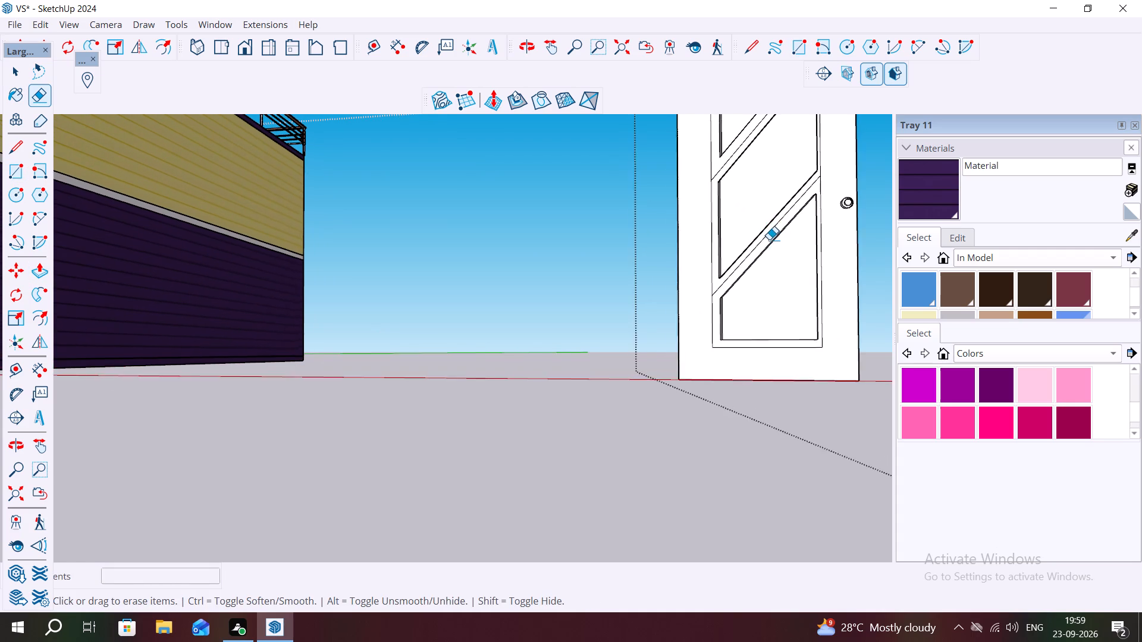
left_click(766, 237)
scroll(641, 259, "down", 4)
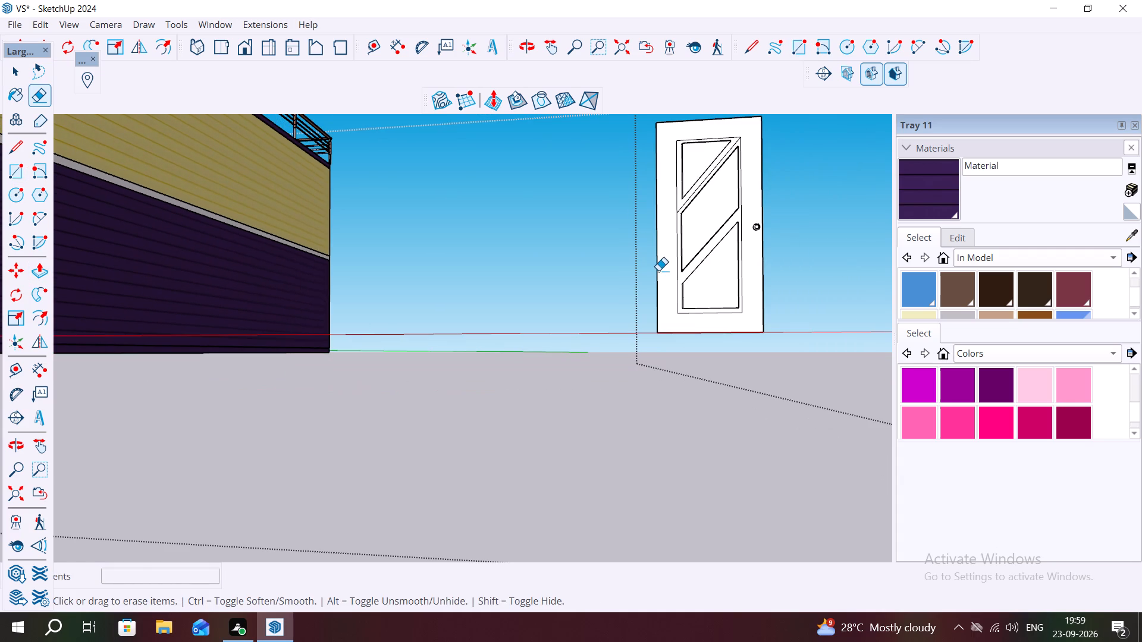
scroll(702, 167, "up", 6)
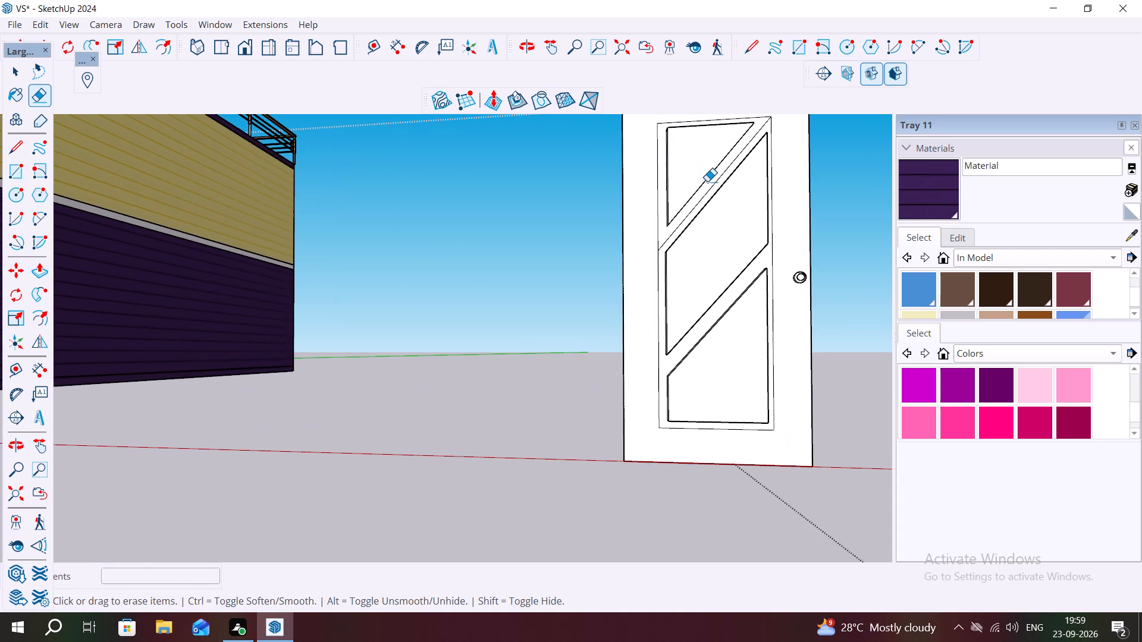
left_click(713, 186)
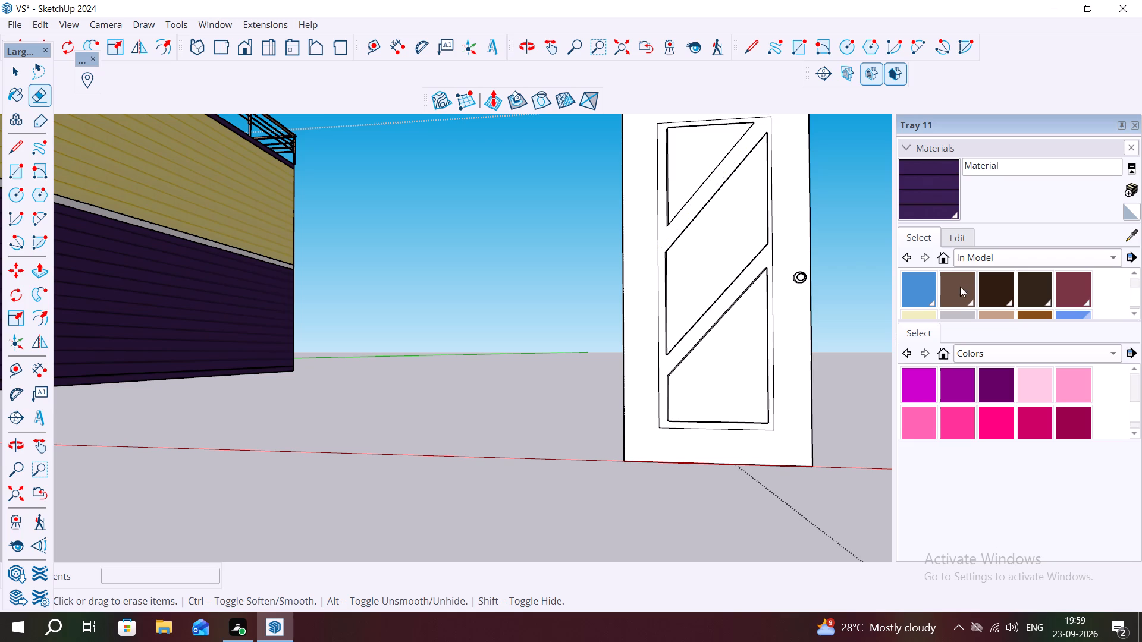
Paint the front face of the ring around the knob with the in-model Teddy_Hair material.
left_click(1000, 287)
scroll(878, 285, "up", 3)
scroll(710, 257, "up", 1)
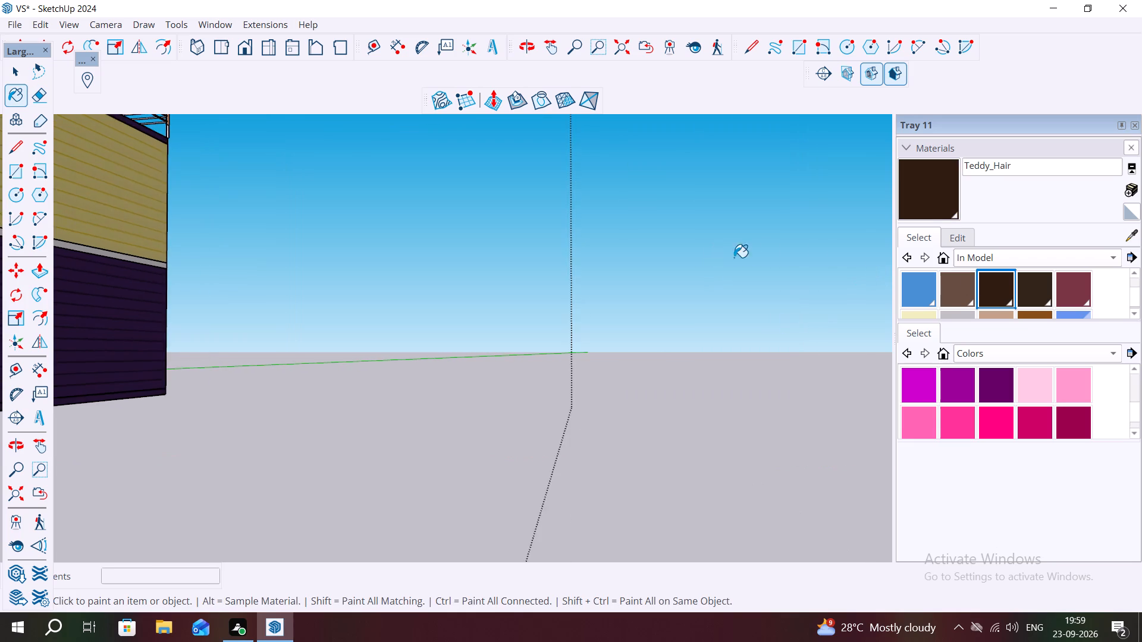
scroll(810, 257, "down", 1)
scroll(812, 257, "up", 1)
scroll(820, 257, "down", 4)
scroll(792, 207, "up", 4)
left_click(753, 226)
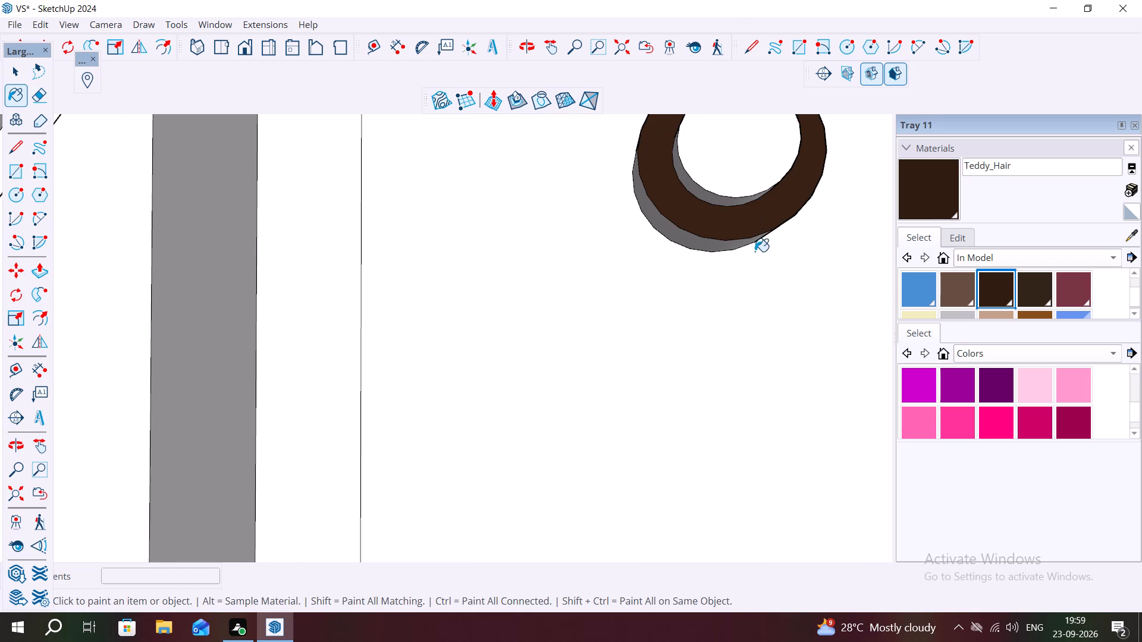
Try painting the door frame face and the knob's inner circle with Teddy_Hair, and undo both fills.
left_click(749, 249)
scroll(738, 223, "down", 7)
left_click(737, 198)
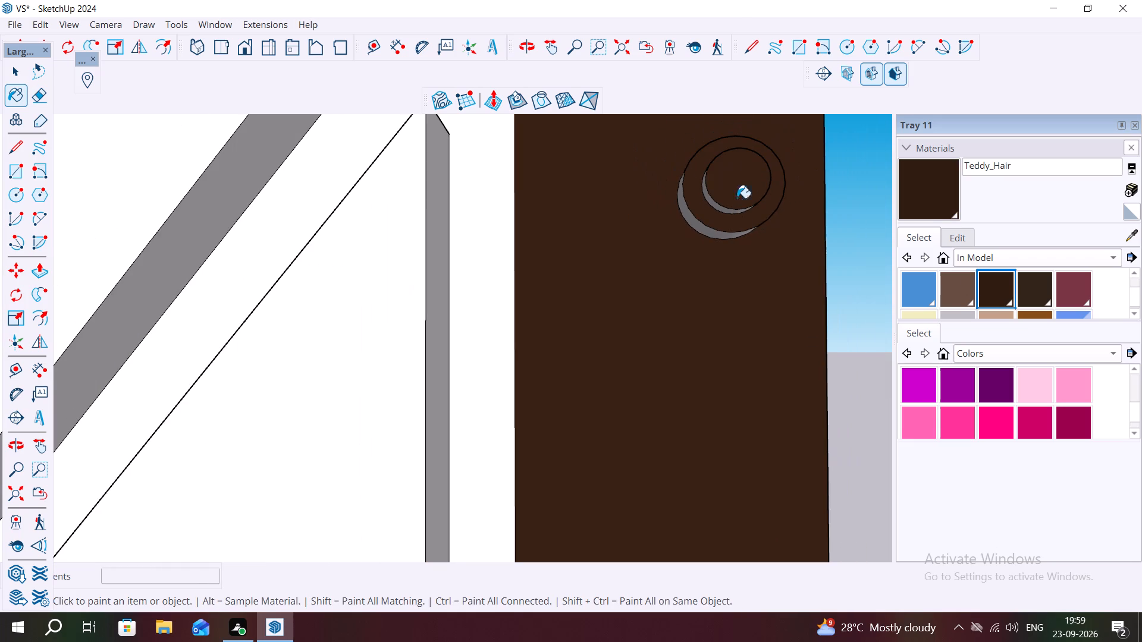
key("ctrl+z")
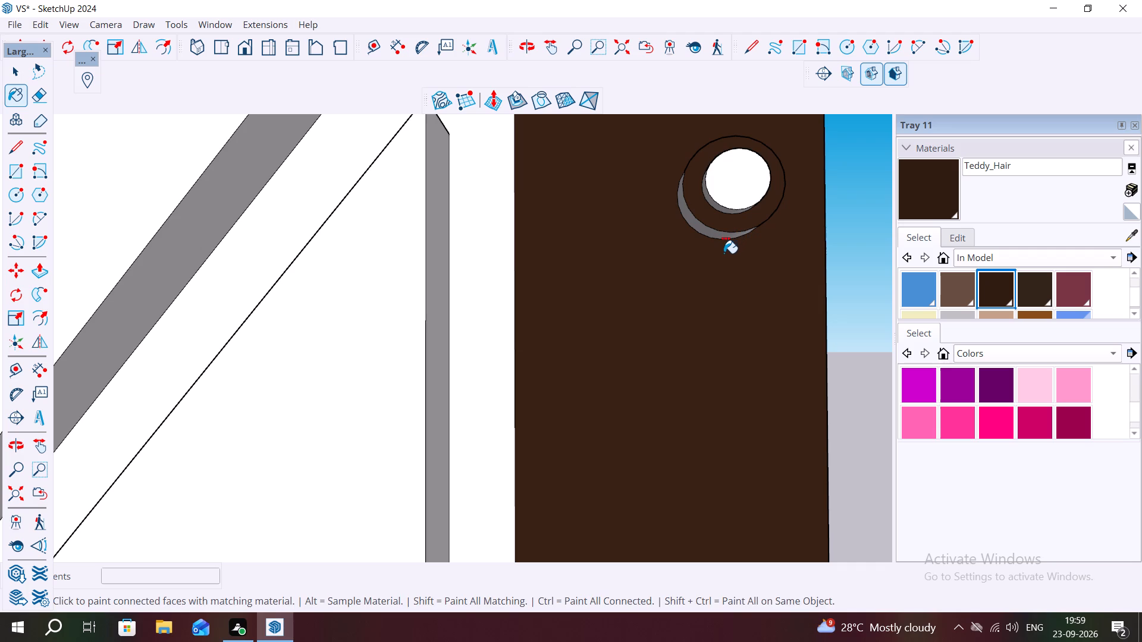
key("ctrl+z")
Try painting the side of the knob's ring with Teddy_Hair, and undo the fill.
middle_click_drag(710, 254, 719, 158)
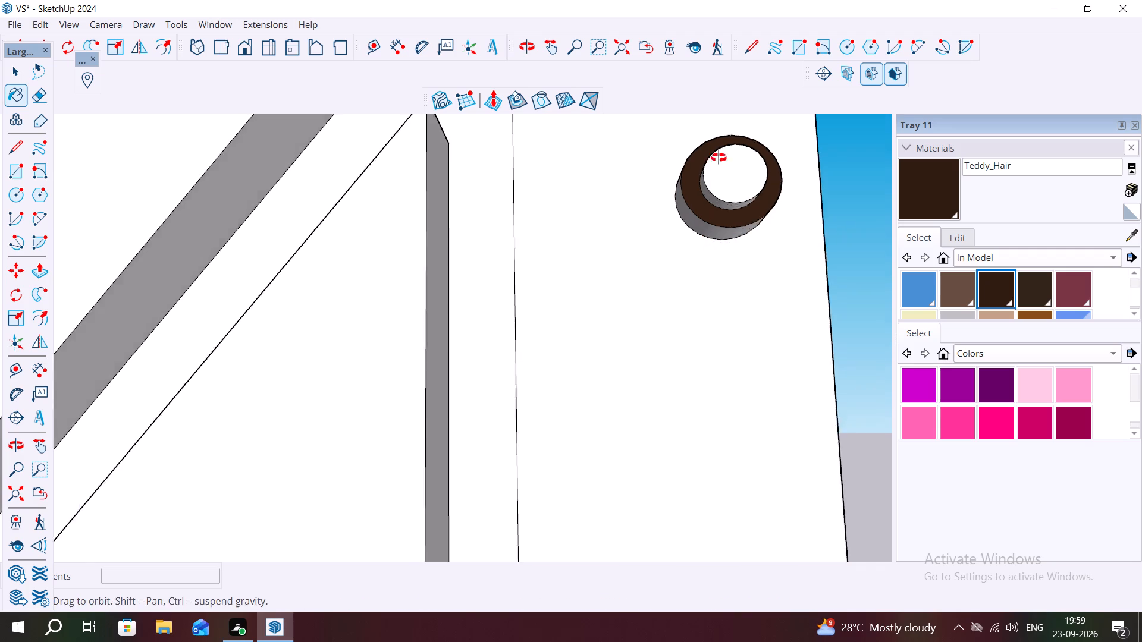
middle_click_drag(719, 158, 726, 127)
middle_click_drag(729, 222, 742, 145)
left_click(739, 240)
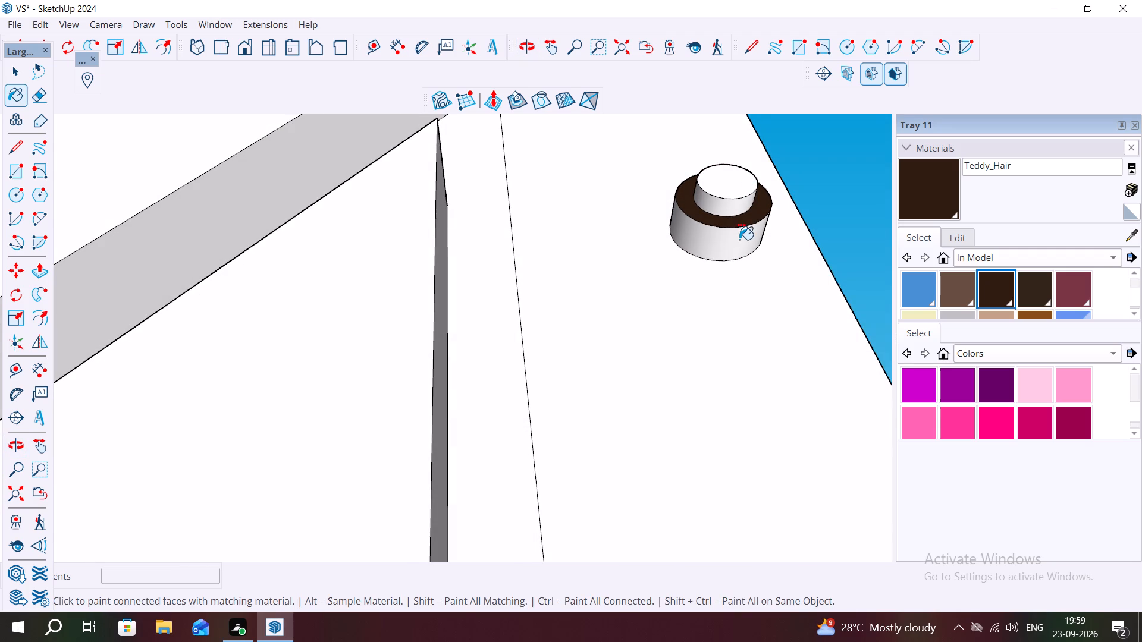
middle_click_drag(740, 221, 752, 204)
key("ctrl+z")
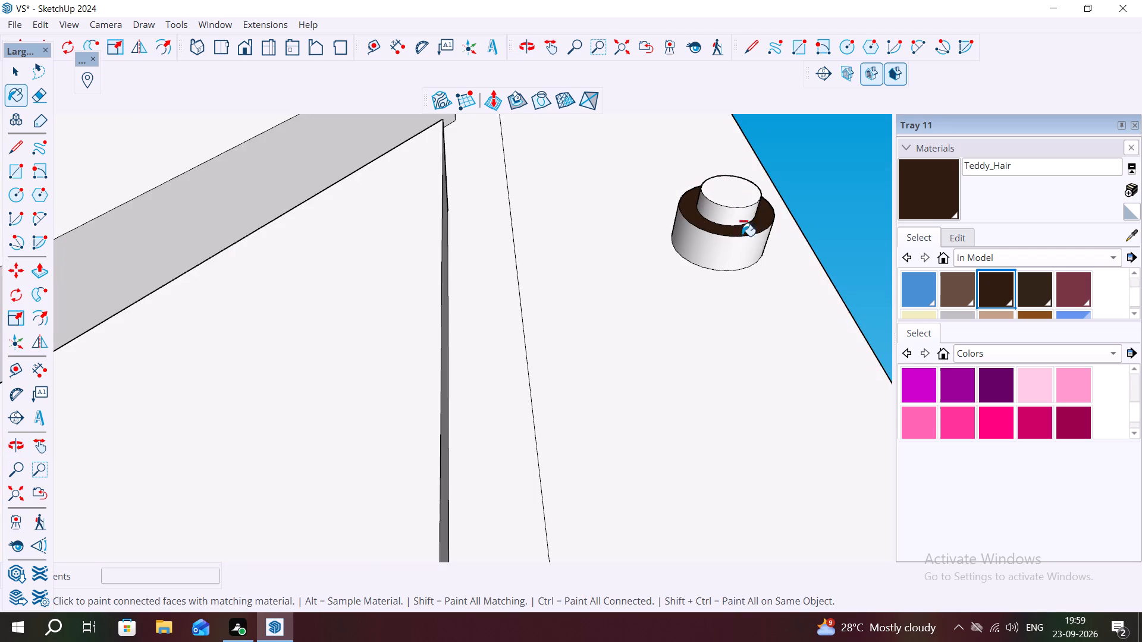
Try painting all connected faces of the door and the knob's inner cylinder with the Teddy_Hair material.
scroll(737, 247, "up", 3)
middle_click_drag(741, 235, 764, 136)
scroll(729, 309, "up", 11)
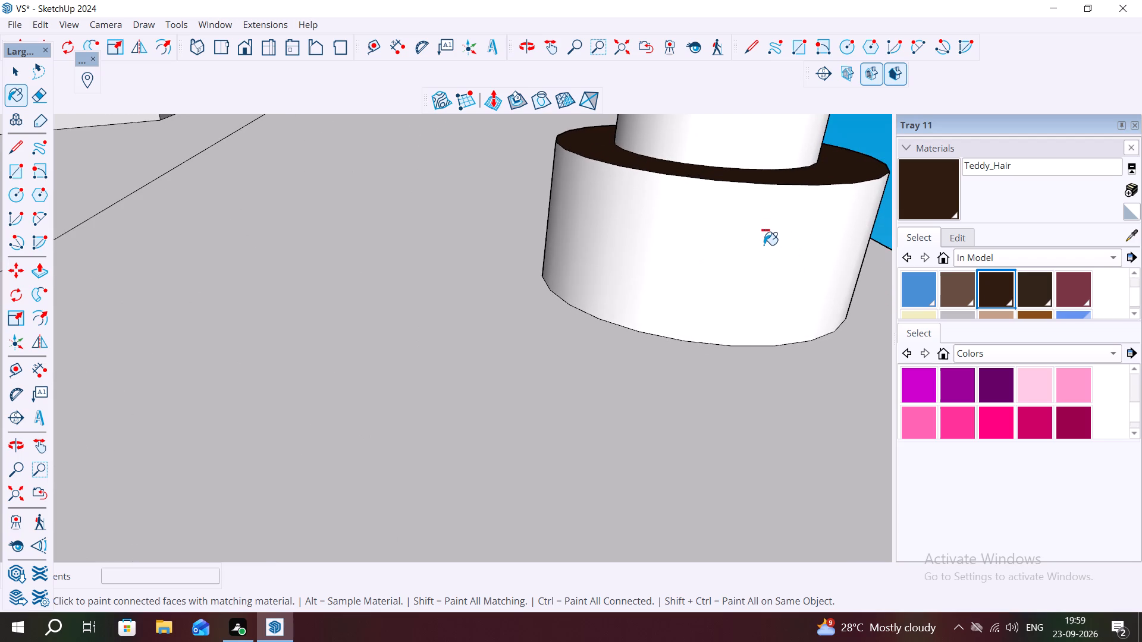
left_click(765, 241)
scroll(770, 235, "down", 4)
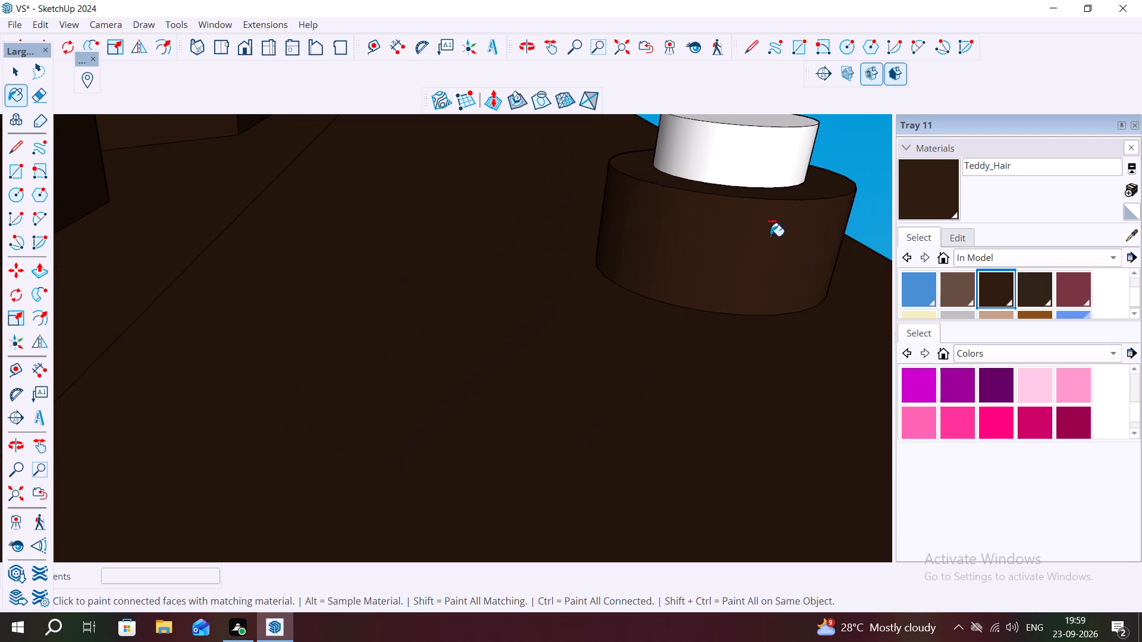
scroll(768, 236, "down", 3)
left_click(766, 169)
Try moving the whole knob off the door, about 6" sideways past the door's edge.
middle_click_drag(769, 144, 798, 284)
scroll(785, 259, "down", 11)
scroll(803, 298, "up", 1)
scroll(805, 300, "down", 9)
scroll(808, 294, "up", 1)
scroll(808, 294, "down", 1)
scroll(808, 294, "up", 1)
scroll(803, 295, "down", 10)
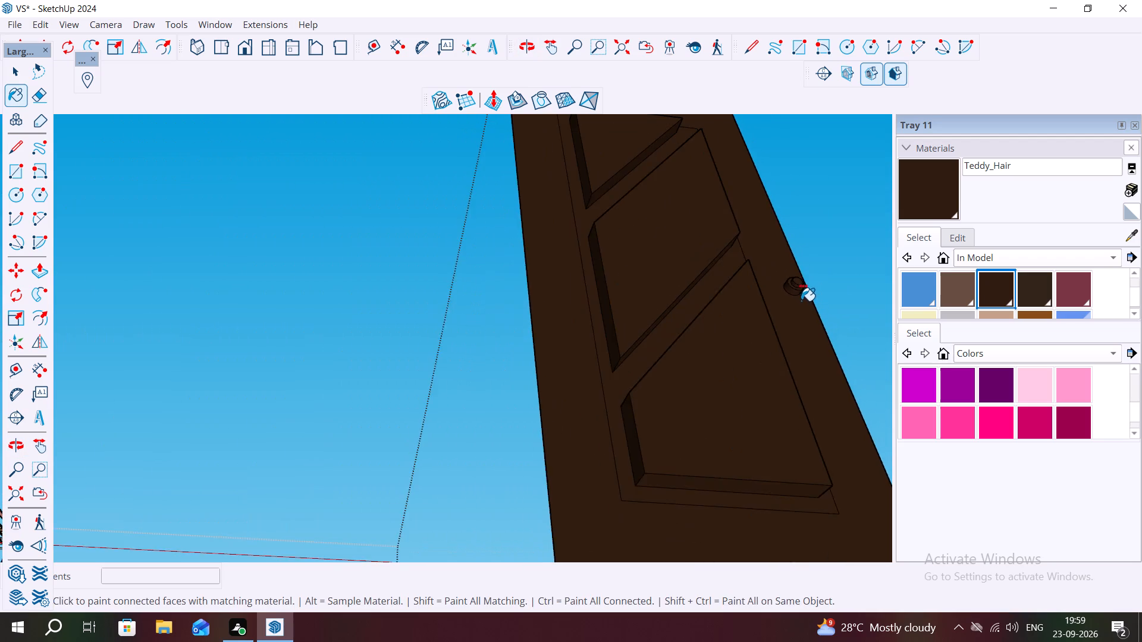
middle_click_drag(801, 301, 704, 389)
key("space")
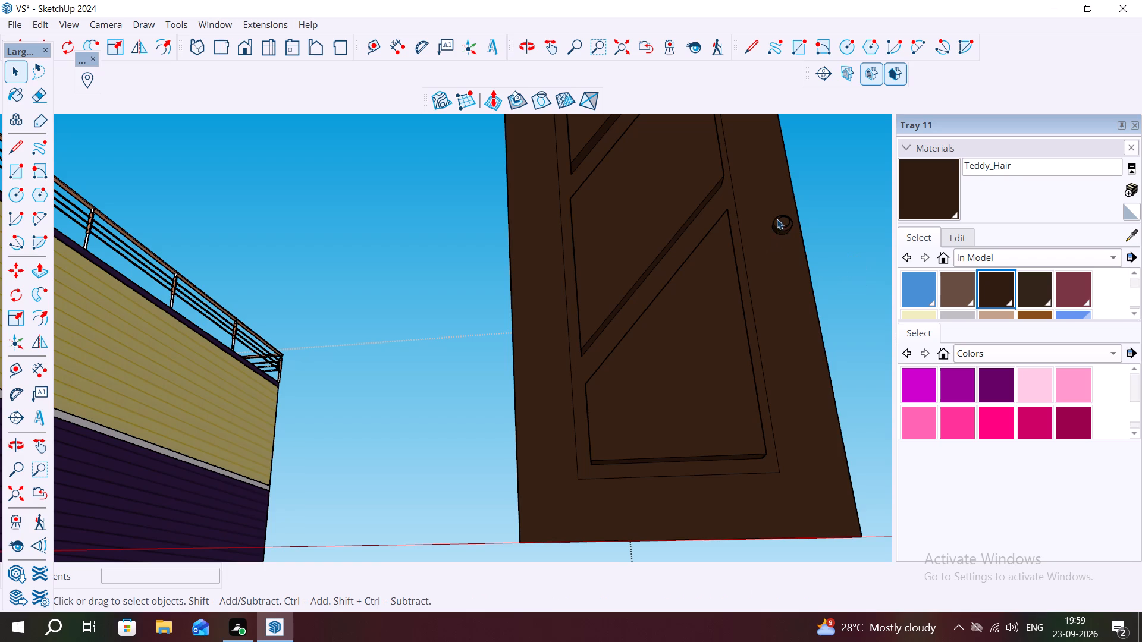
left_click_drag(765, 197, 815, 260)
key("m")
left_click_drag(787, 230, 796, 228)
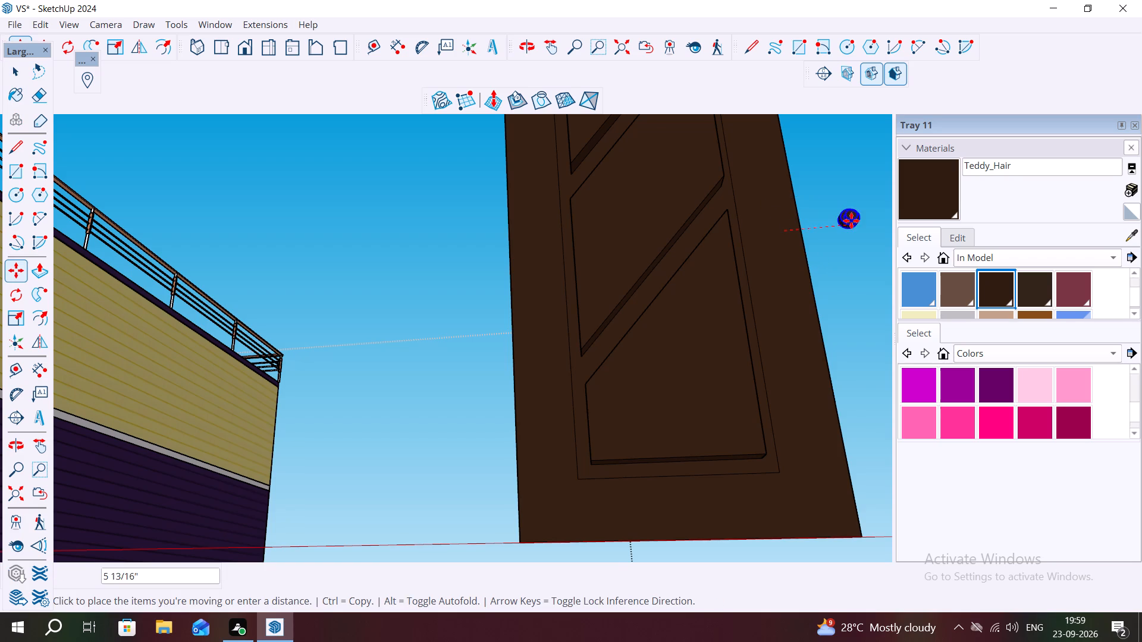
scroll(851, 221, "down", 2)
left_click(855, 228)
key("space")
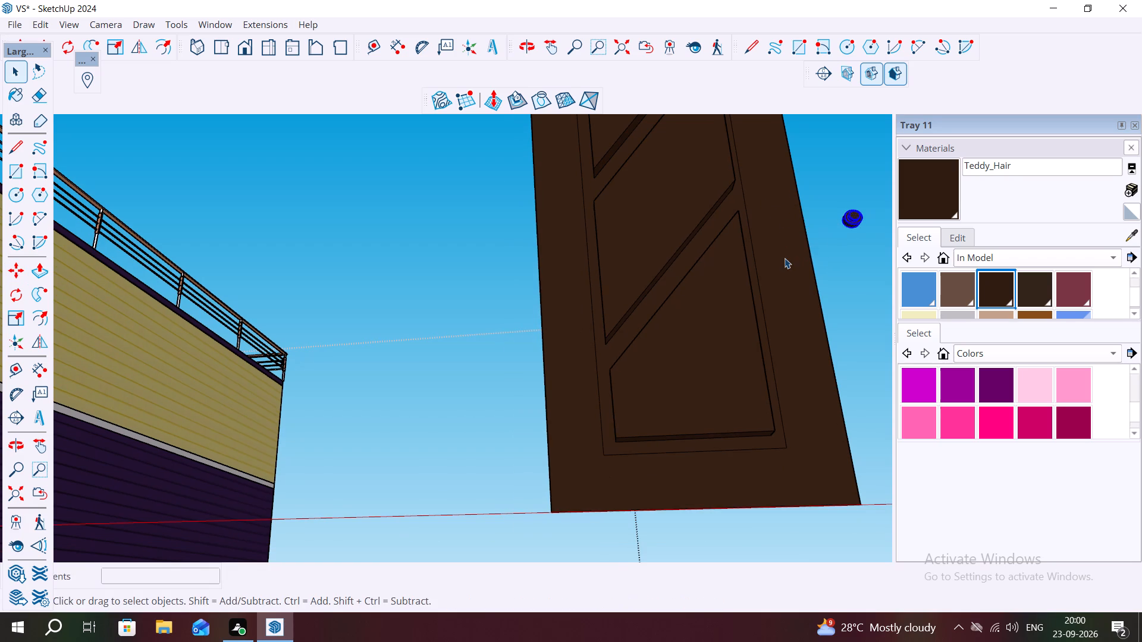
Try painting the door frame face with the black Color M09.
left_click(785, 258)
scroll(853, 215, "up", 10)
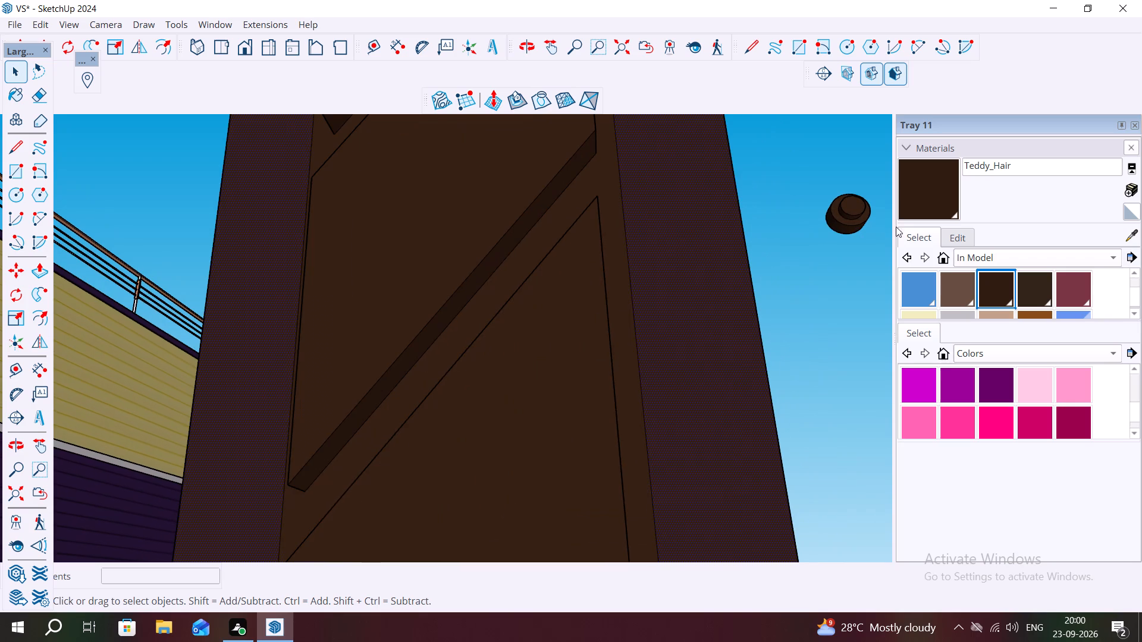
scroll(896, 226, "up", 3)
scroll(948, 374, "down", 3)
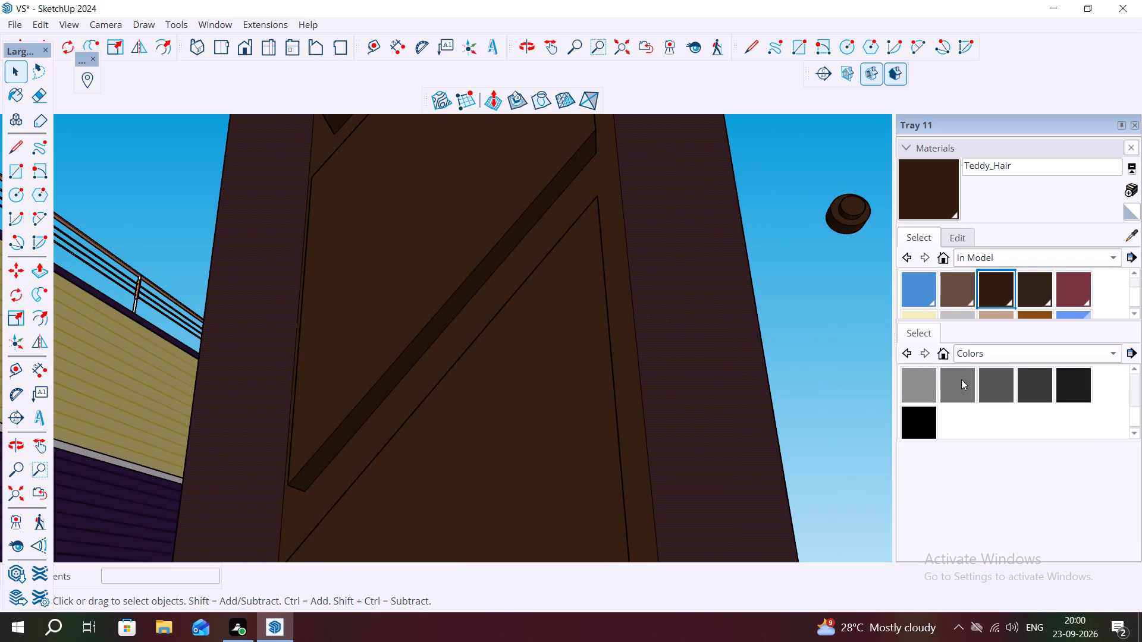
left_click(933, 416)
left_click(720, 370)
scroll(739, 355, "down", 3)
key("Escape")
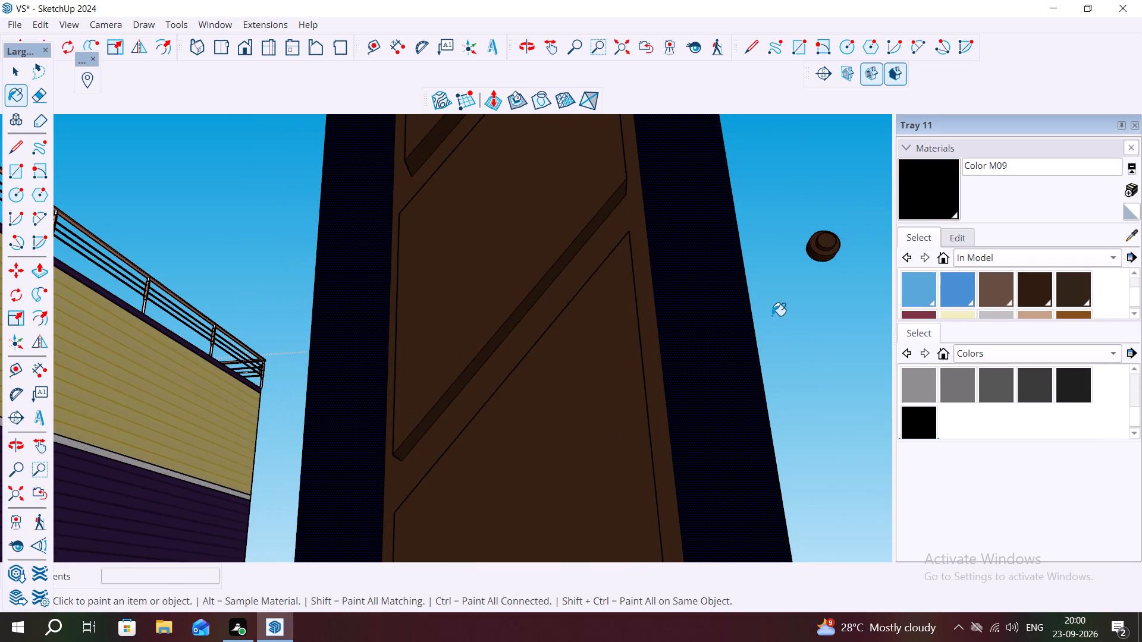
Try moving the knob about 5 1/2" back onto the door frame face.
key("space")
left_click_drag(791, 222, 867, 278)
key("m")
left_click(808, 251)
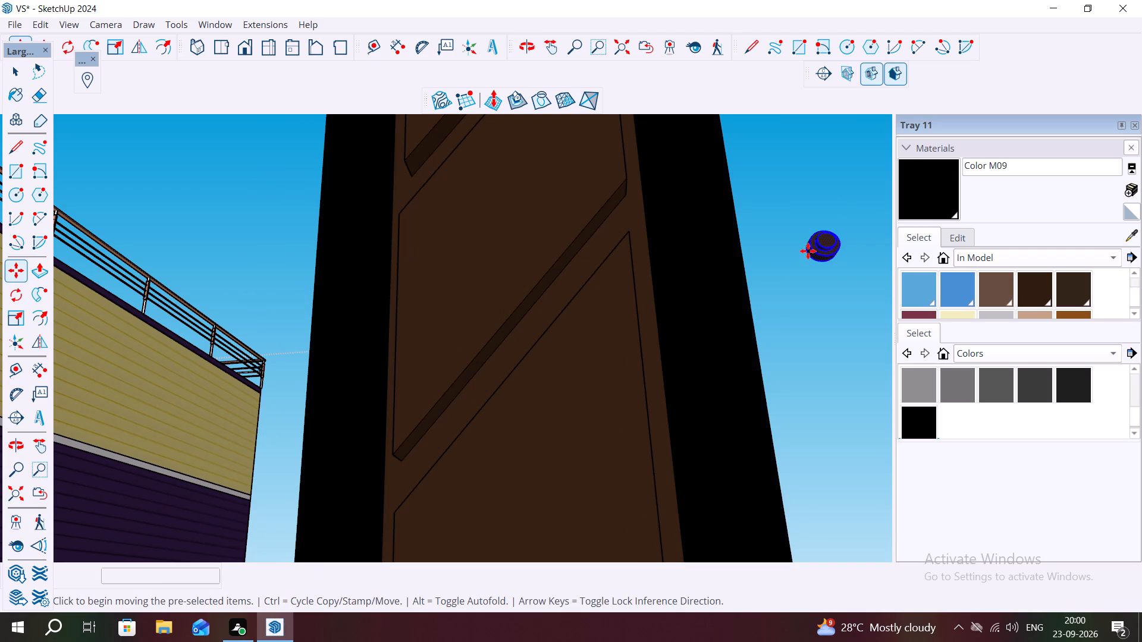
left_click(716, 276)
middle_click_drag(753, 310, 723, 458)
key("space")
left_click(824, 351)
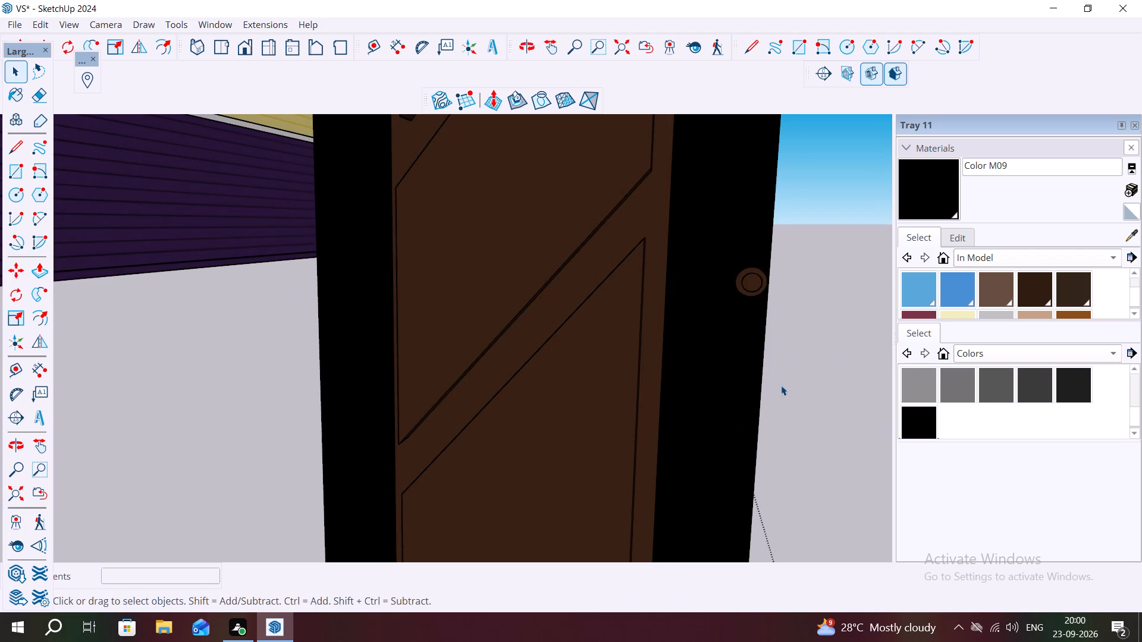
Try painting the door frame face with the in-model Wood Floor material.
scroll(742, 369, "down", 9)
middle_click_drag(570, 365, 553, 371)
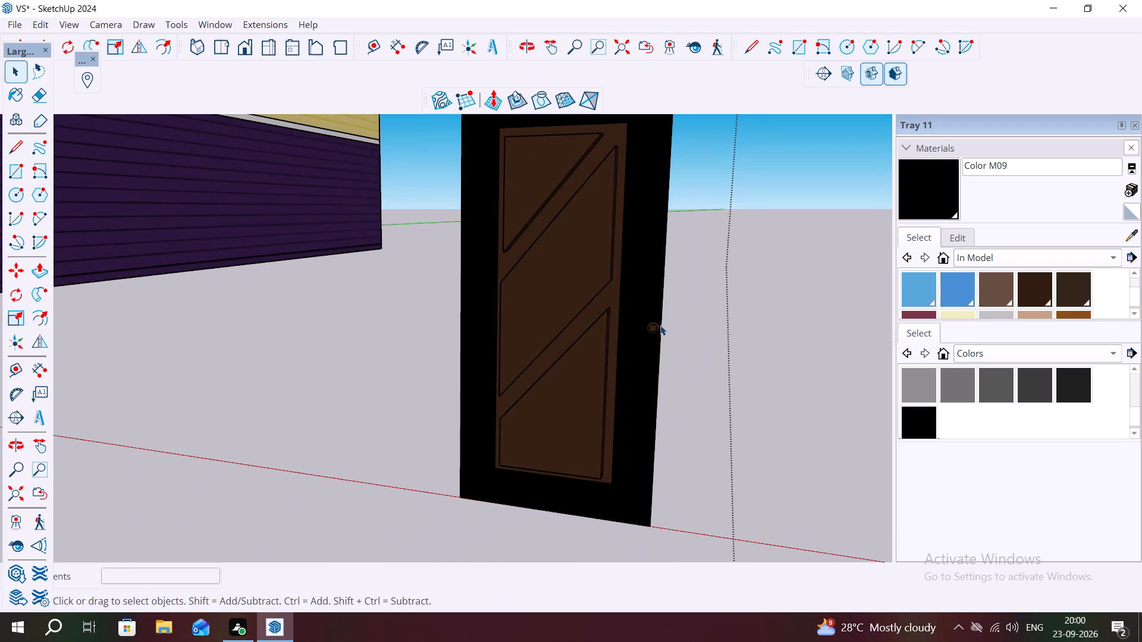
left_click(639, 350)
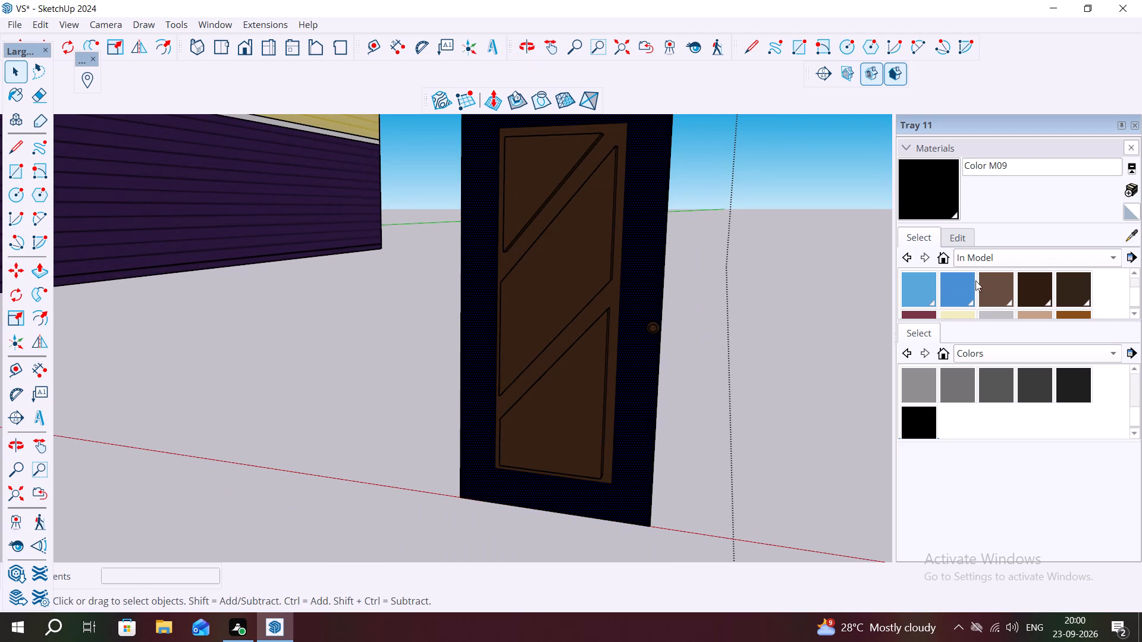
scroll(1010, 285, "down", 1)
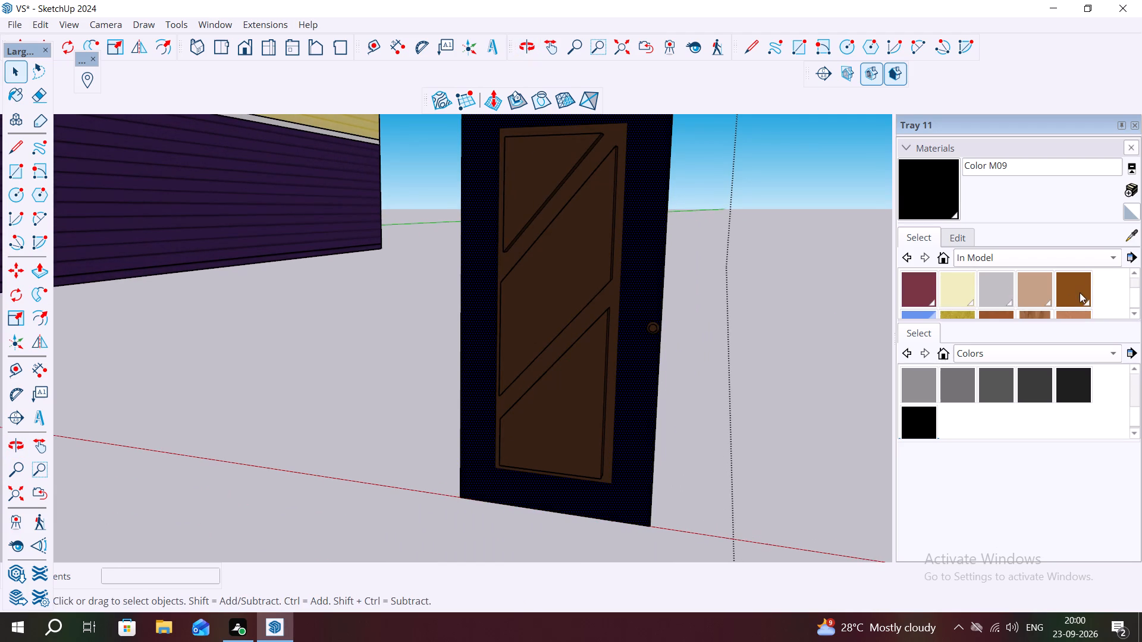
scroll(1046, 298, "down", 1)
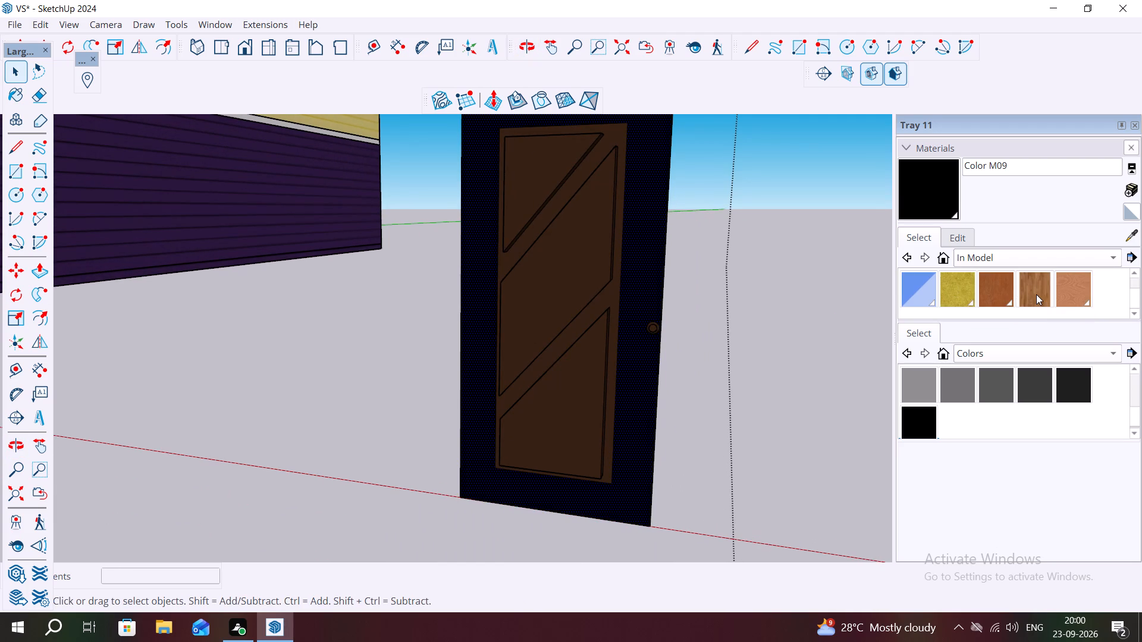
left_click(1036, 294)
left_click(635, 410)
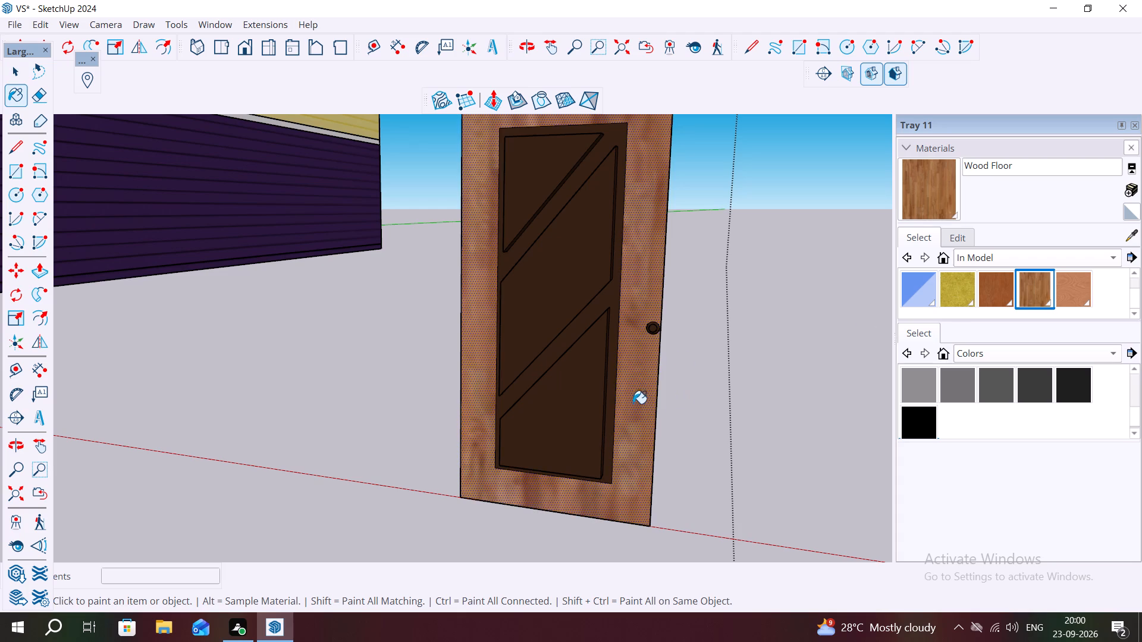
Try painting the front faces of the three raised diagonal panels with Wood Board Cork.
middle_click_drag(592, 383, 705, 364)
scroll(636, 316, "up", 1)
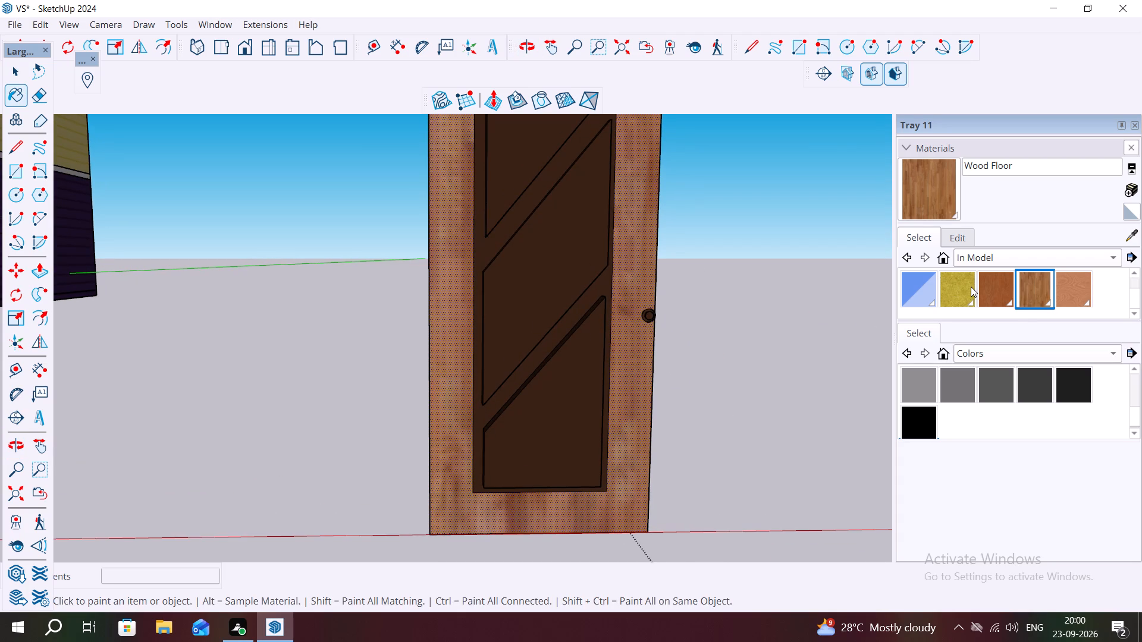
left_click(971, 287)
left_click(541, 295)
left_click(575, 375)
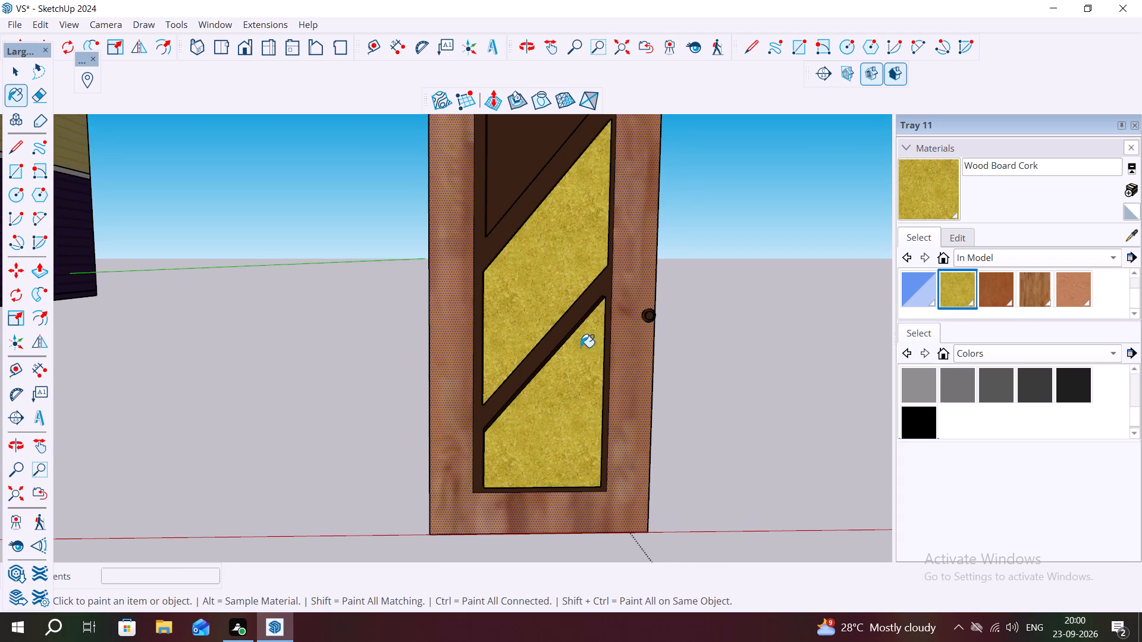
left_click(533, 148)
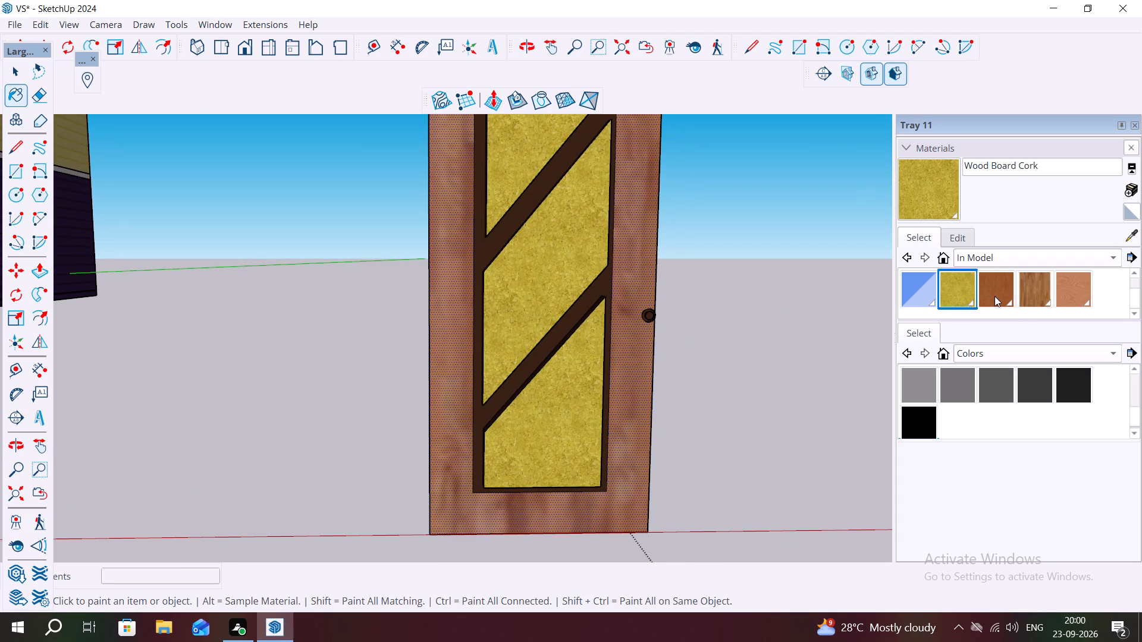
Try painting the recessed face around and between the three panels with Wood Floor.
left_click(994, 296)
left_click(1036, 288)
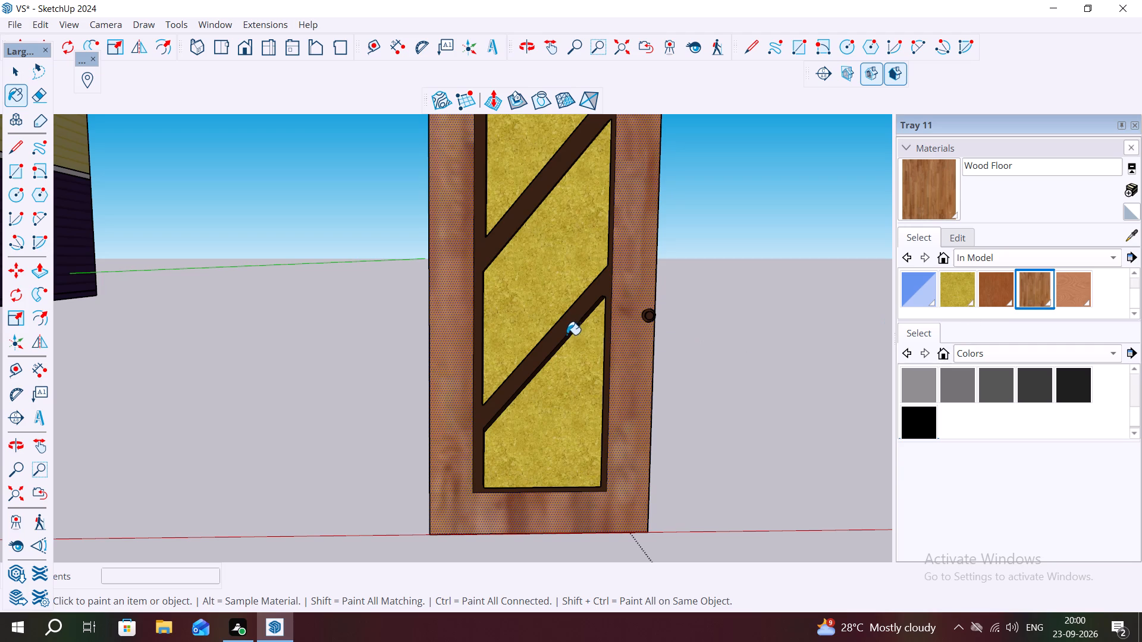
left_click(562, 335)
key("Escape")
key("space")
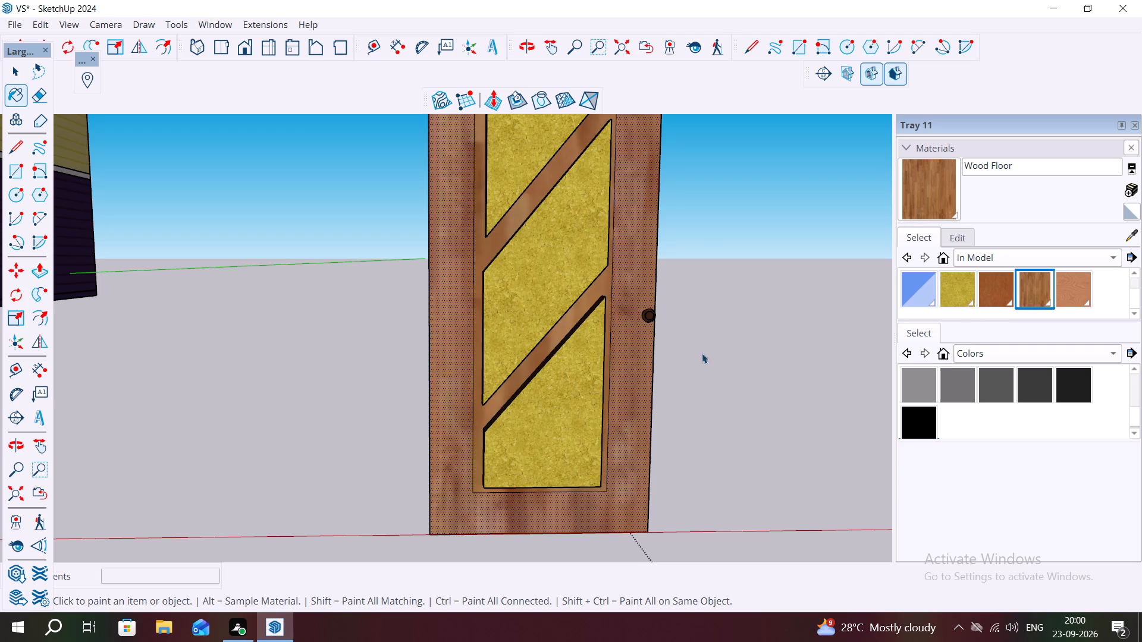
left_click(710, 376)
Examine the door's colour scheme, its panels and its knob from several distances and angles.
scroll(750, 355, "down", 5)
middle_click_drag(750, 374, 694, 384)
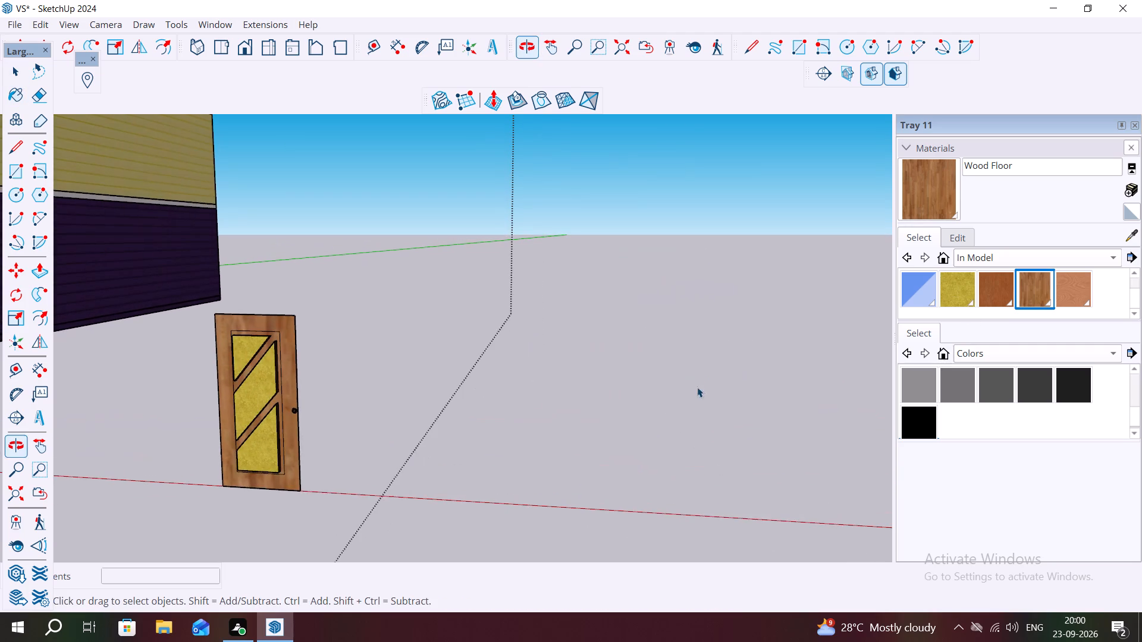
middle_click_drag(580, 438, 634, 410)
middle_click_drag(619, 338, 596, 383)
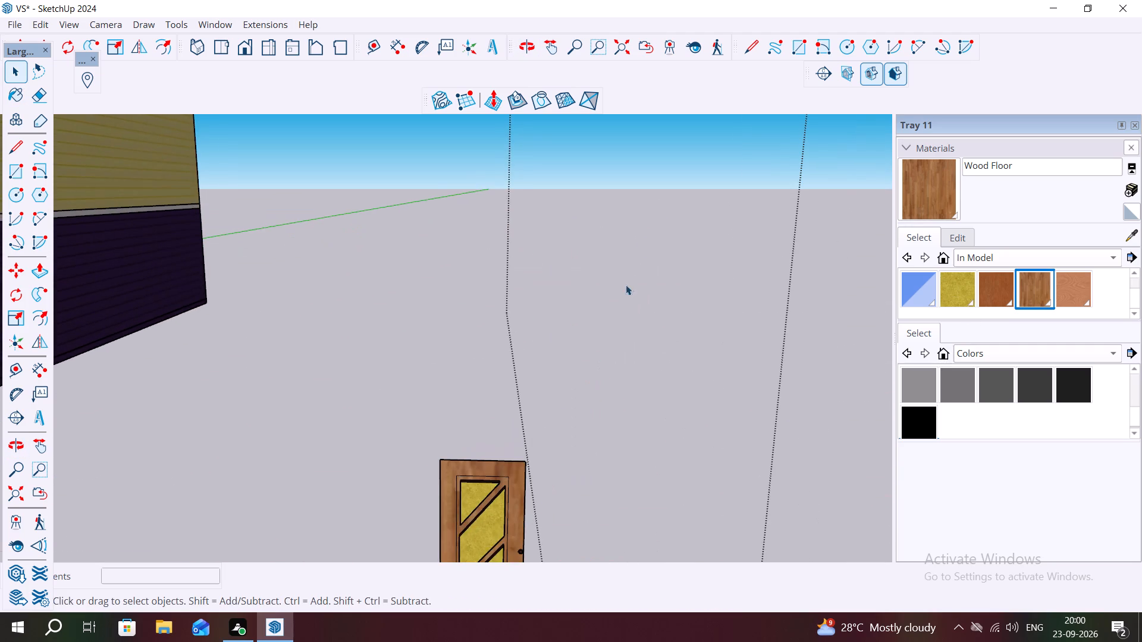
scroll(628, 267, "down", 2)
scroll(541, 542, "down", 1)
scroll(541, 540, "up", 10)
scroll(554, 376, "up", 4)
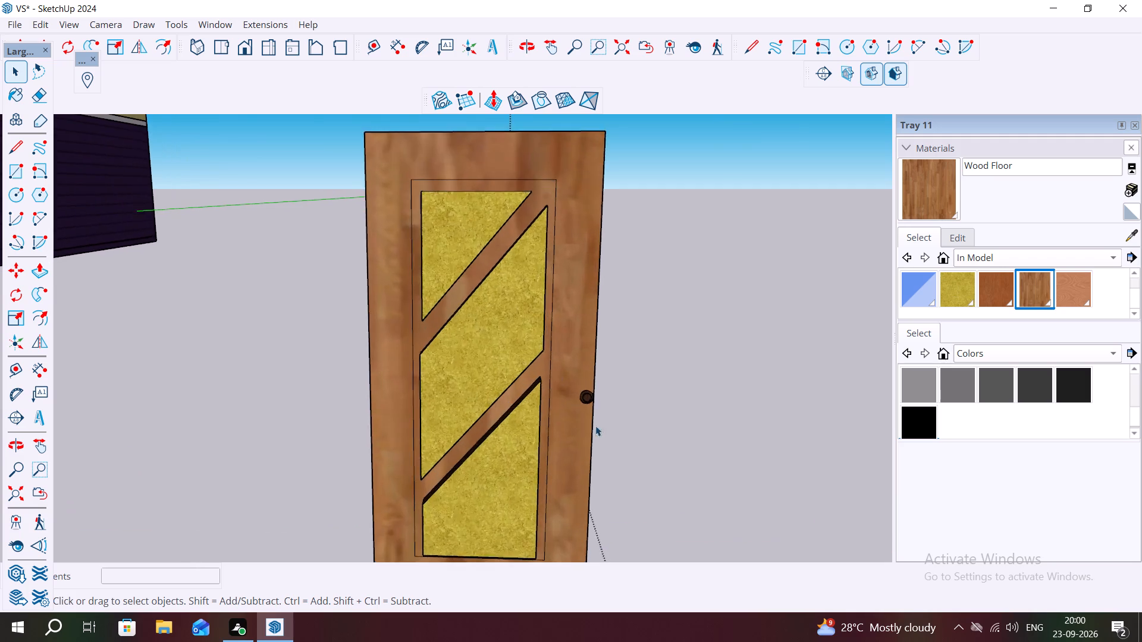
scroll(595, 426, "up", 4)
scroll(570, 394, "down", 6)
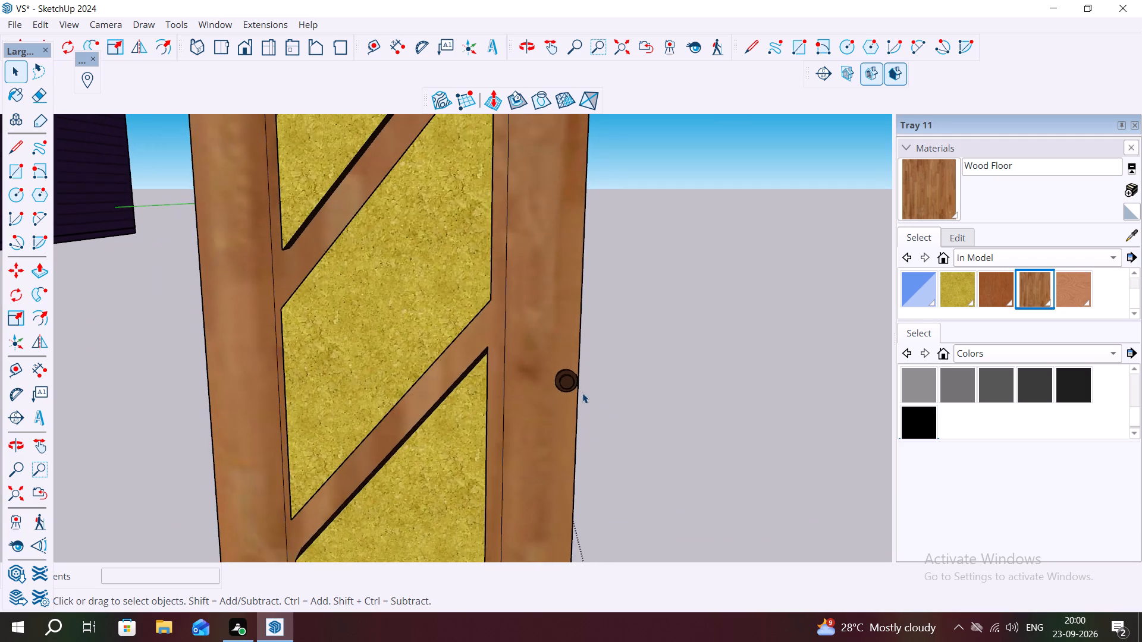
scroll(588, 405, "down", 5)
middle_click_drag(688, 376, 676, 363)
scroll(682, 373, "down", 4)
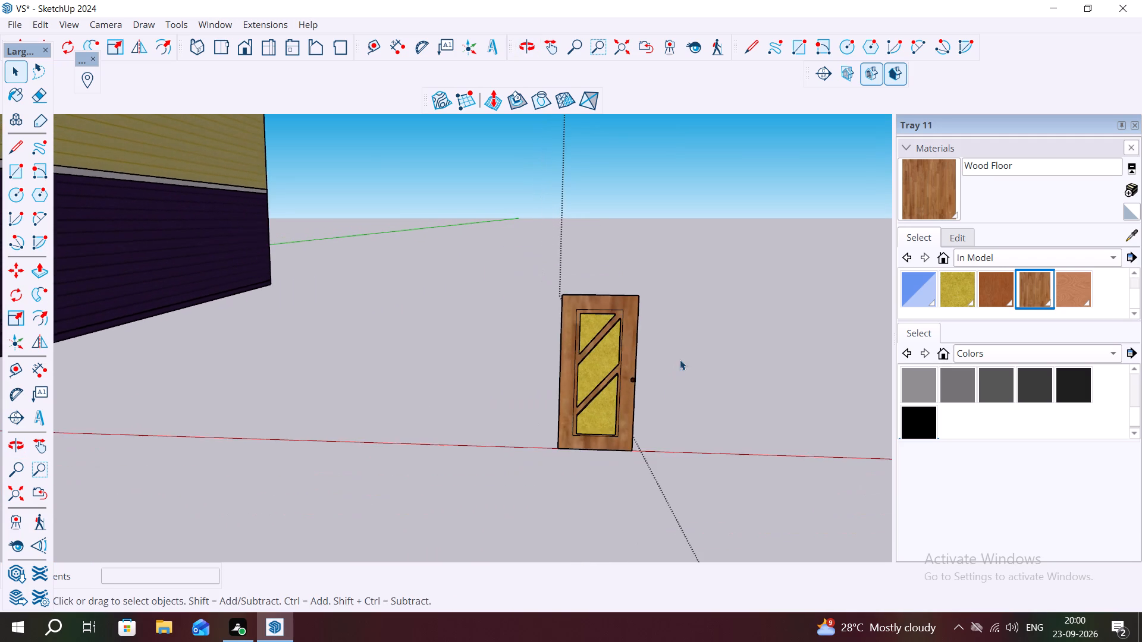
scroll(701, 404, "down", 2)
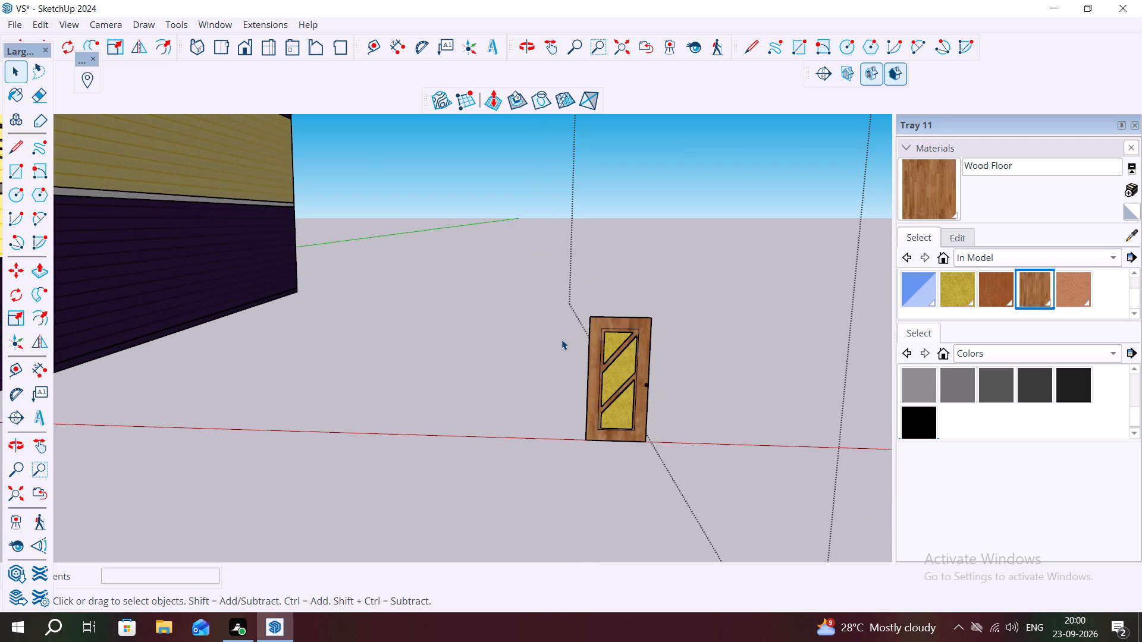
scroll(610, 329, "up", 3)
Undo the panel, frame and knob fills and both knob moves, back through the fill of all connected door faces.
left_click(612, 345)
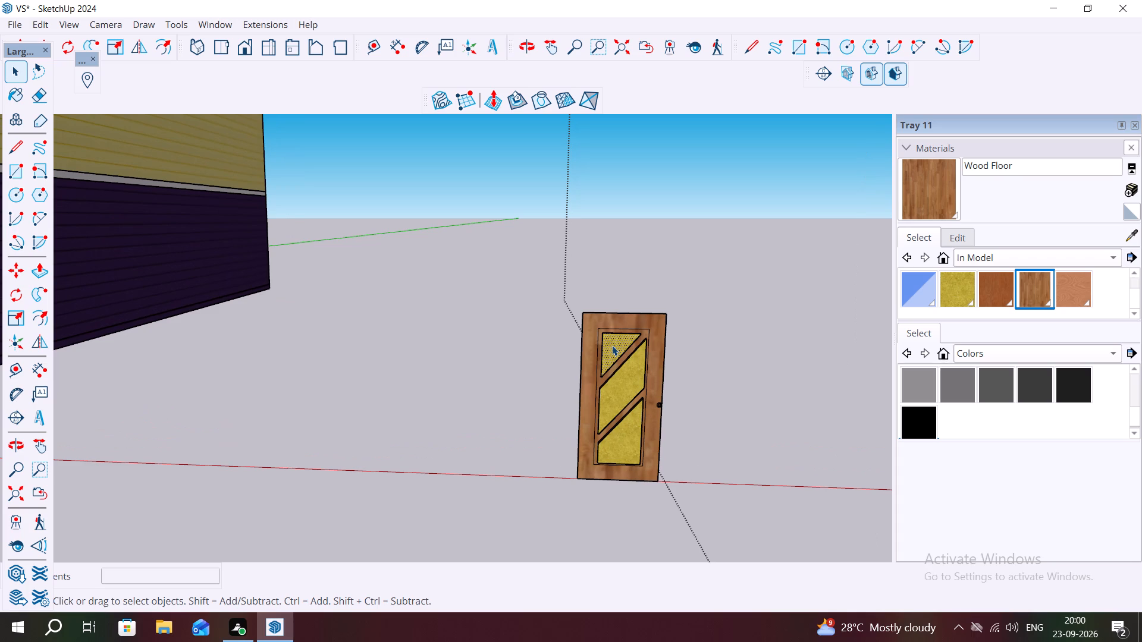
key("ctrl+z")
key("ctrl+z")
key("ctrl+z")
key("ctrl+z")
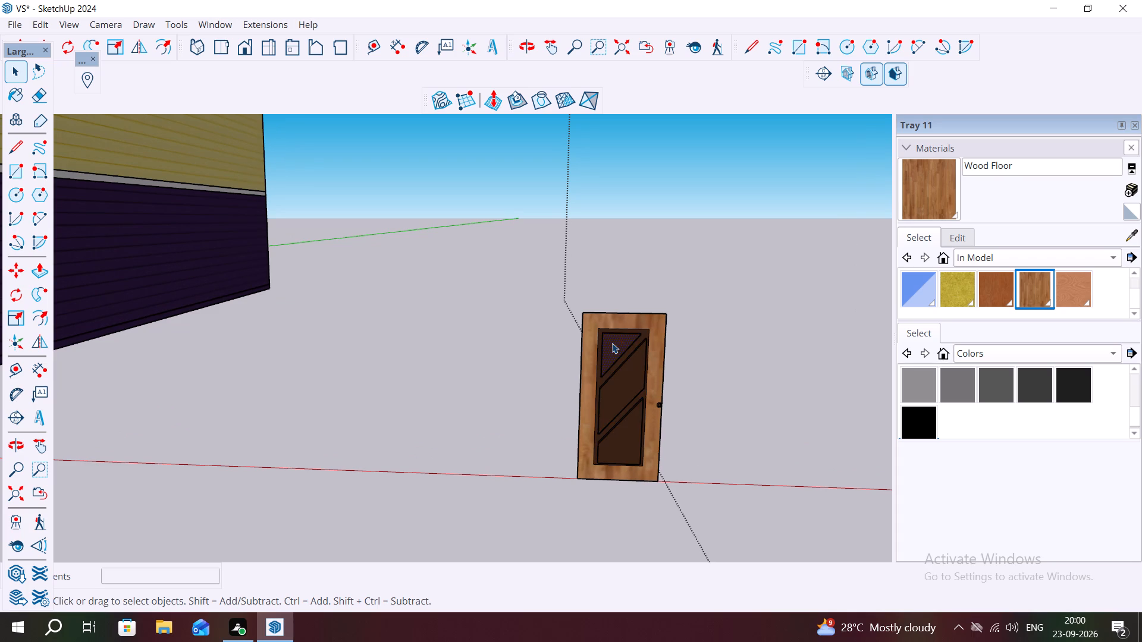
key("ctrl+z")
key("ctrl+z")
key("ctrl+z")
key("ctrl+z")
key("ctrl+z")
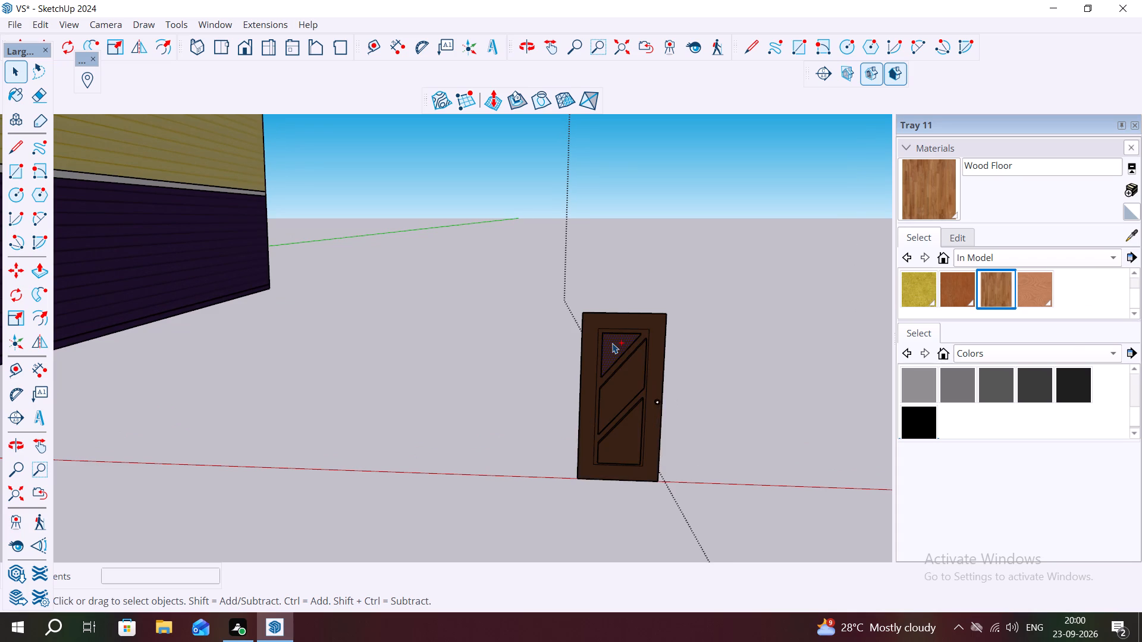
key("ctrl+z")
Undo the knob ring's front fill, the diagonal line erasures and the raised panels, back to the plain outline with two diagonals.
key("ctrl+z")
key("ctrl+z")
key("ctrl+z")
key("ctrl+z")
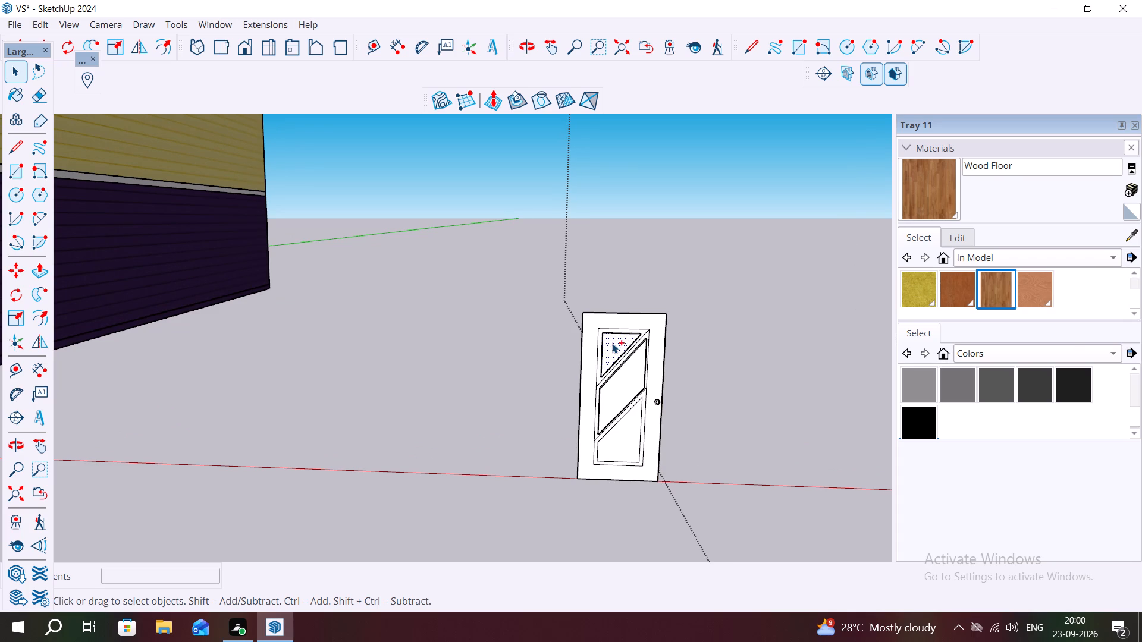
key("ctrl+z")
key("ctrl+z")
key("ctrl+z")
key("ctrl+z")
key("ctrl+z")
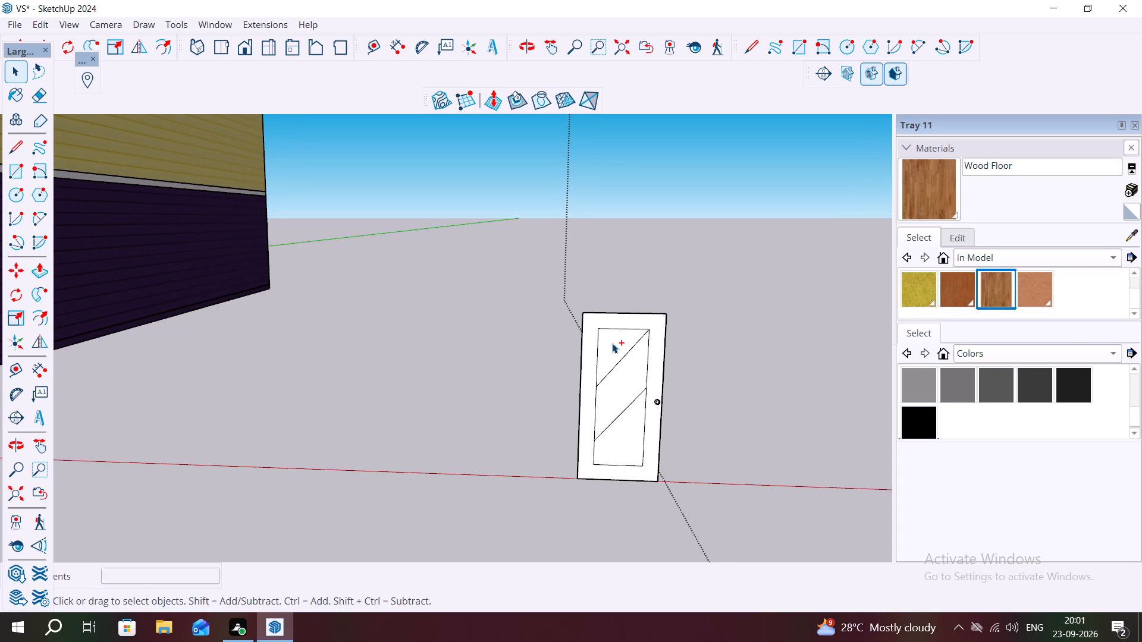
Undo the knob and both diagonal lines, back to the plain inner rectangle on the door.
key("z")
key("ctrl+z")
key("ctrl+z")
key("ctrl+z")
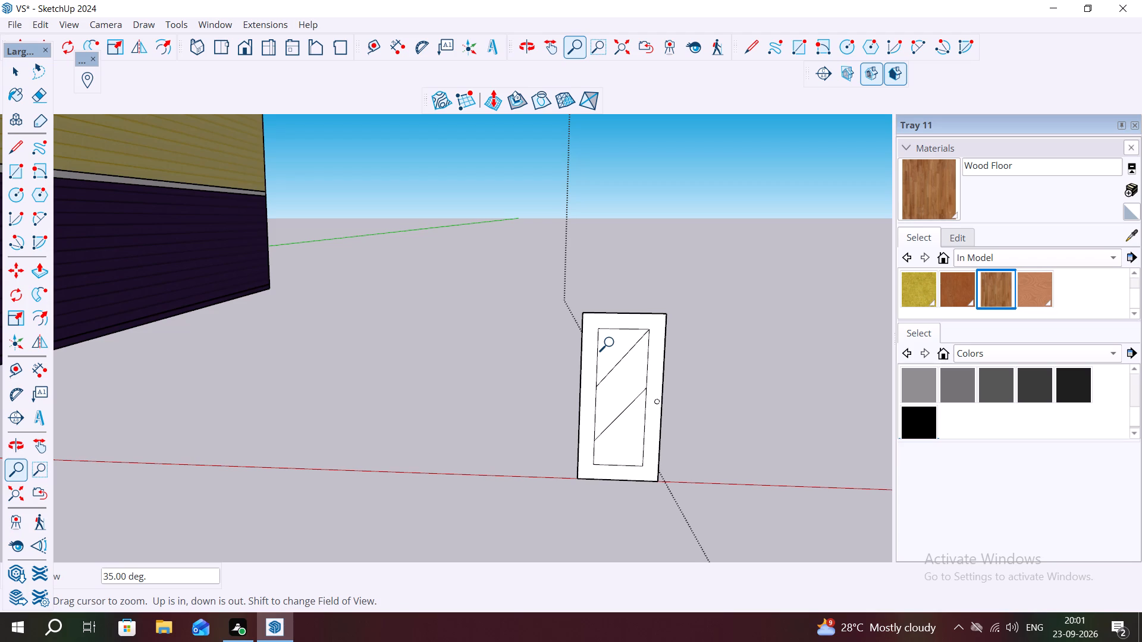
key("ctrl+z")
key("ctrl+z")
key("ctrl+z")
Draw a two-point arc from the inner rectangle's left edge to its upper-right corner, bulging downward about 4 3/16 in.
left_click(35, 212)
scroll(580, 380, "up", 3)
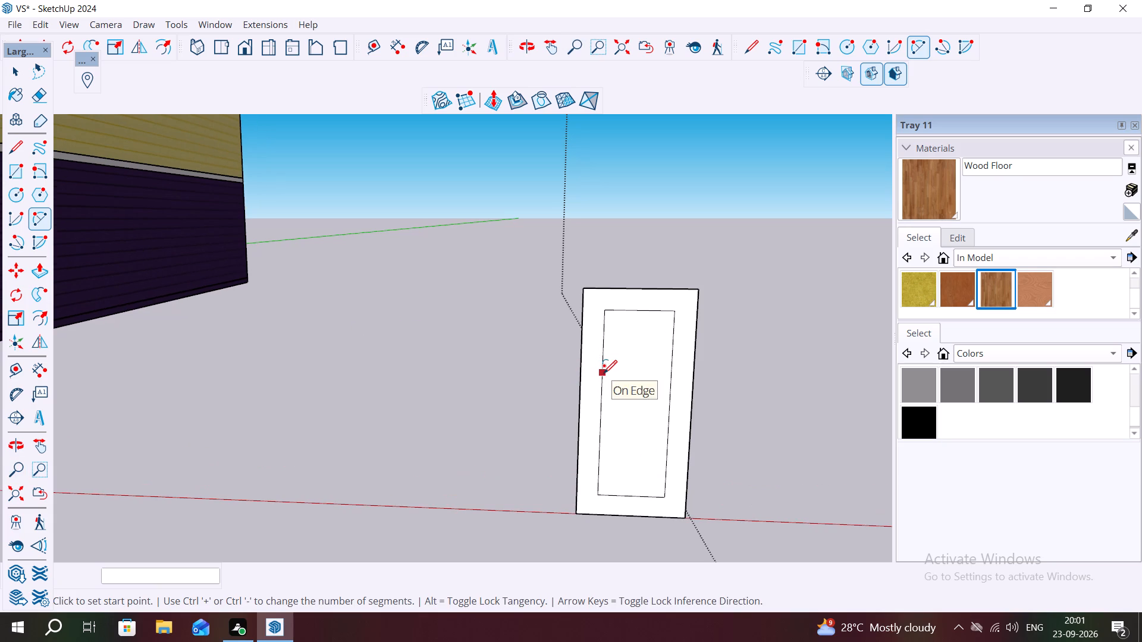
left_click(604, 373)
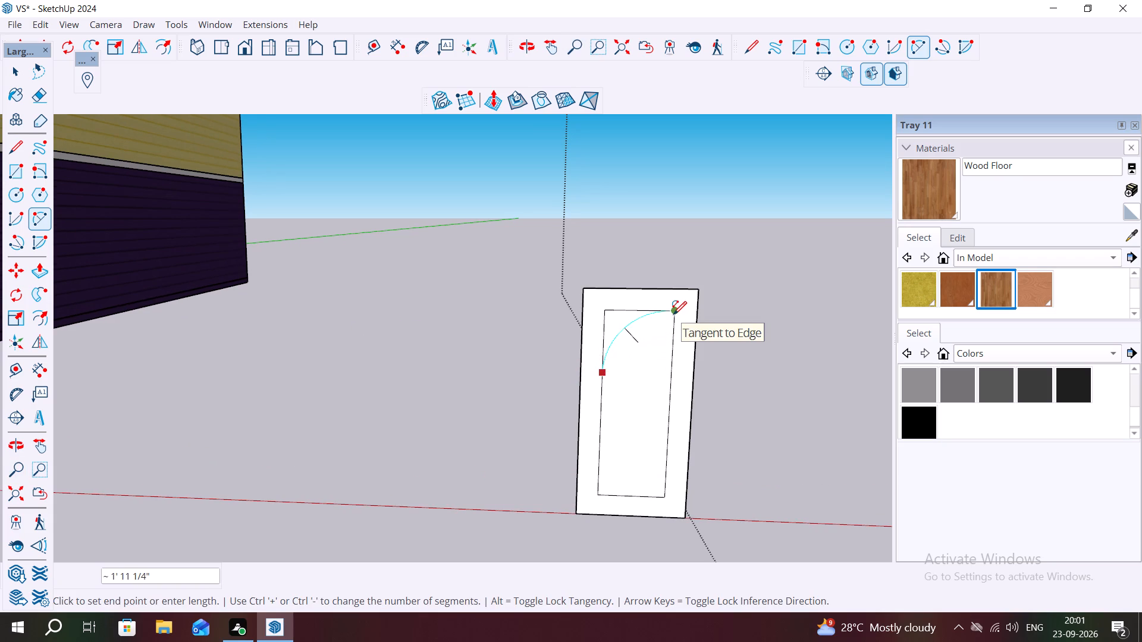
left_click(673, 314)
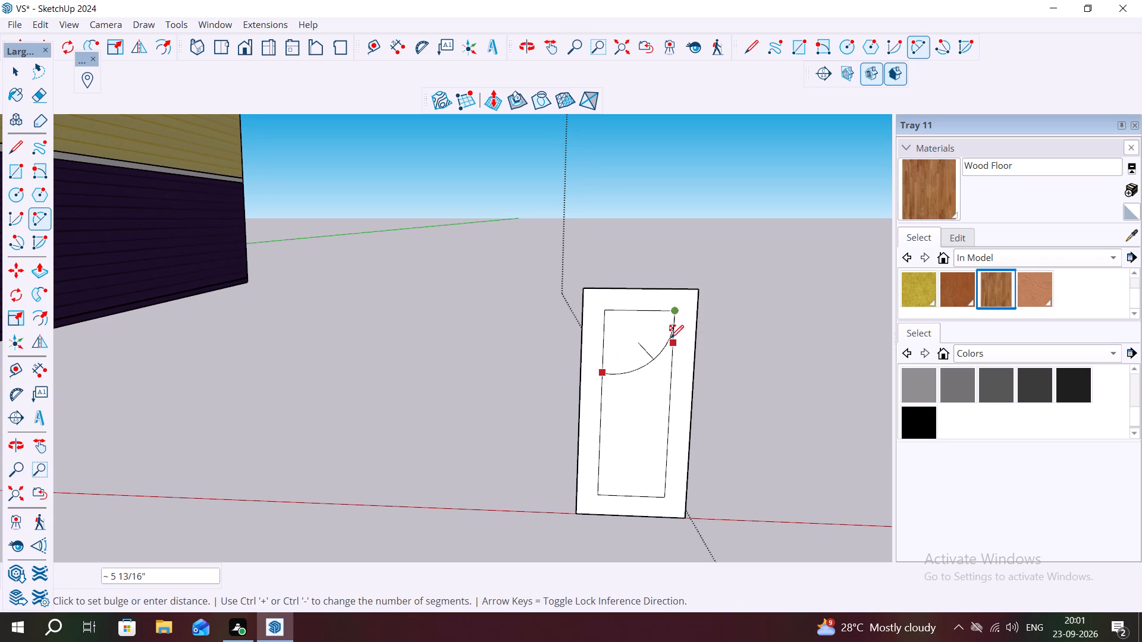
left_click(663, 338)
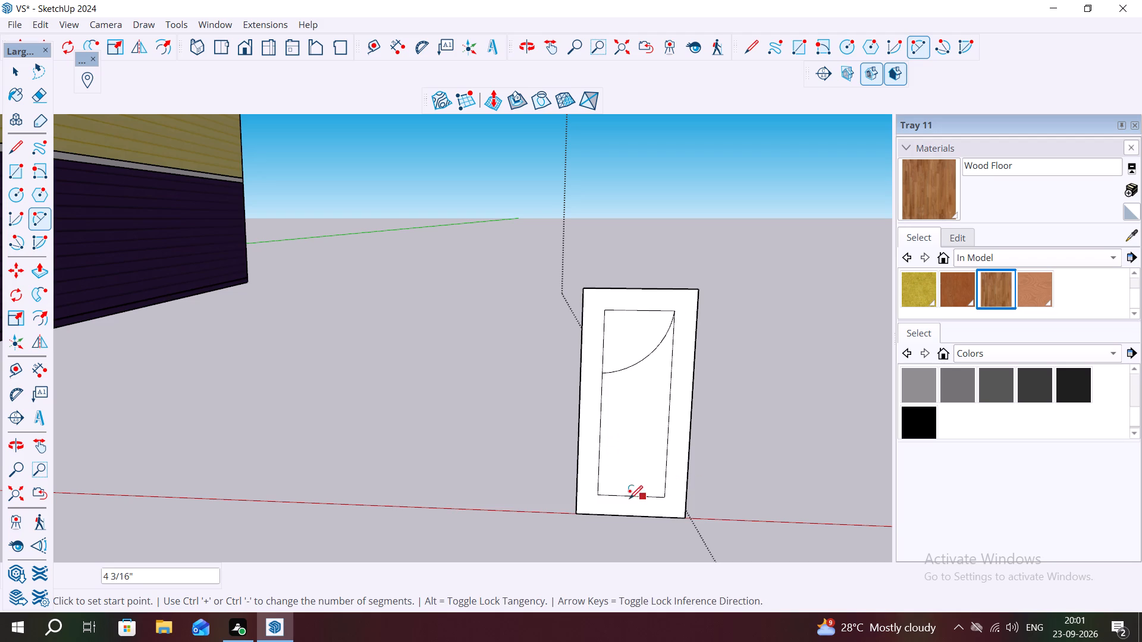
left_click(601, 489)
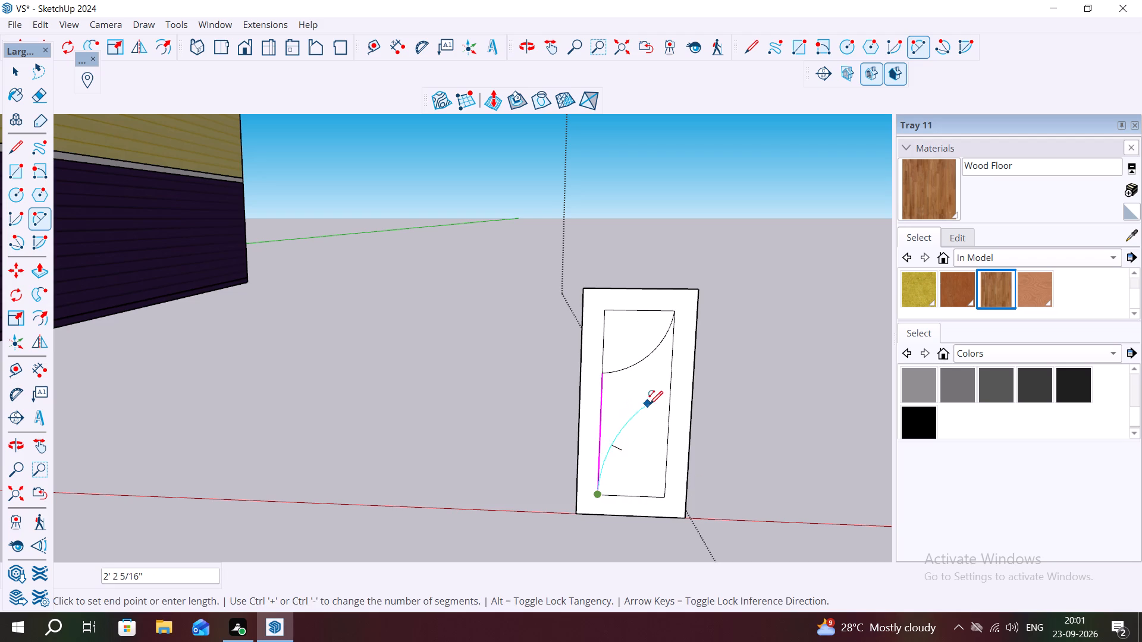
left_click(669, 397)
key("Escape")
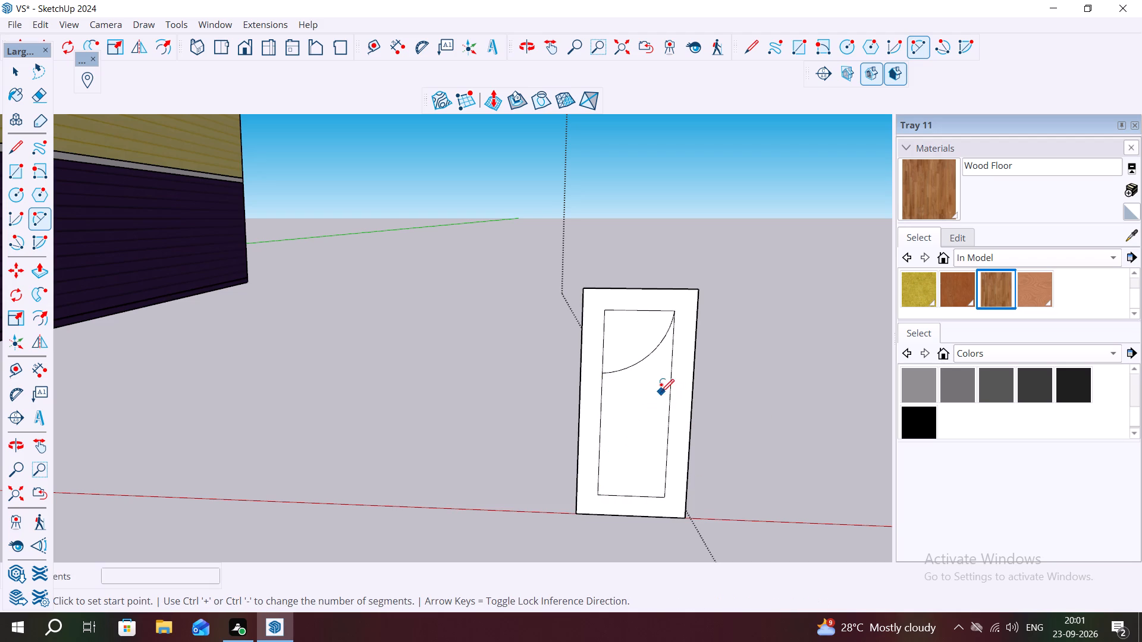
Draw an upward-bulging arc from the inner rectangle's lower-left corner to its right edge, with a span of about 2' 5 3/8".
left_click(599, 492)
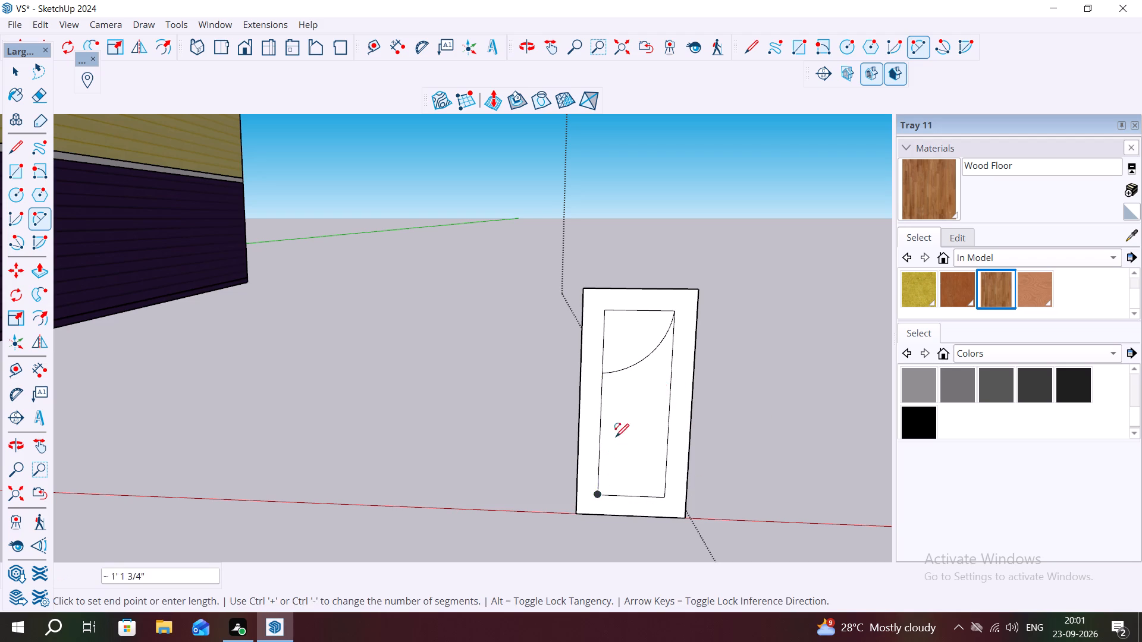
left_click(669, 411)
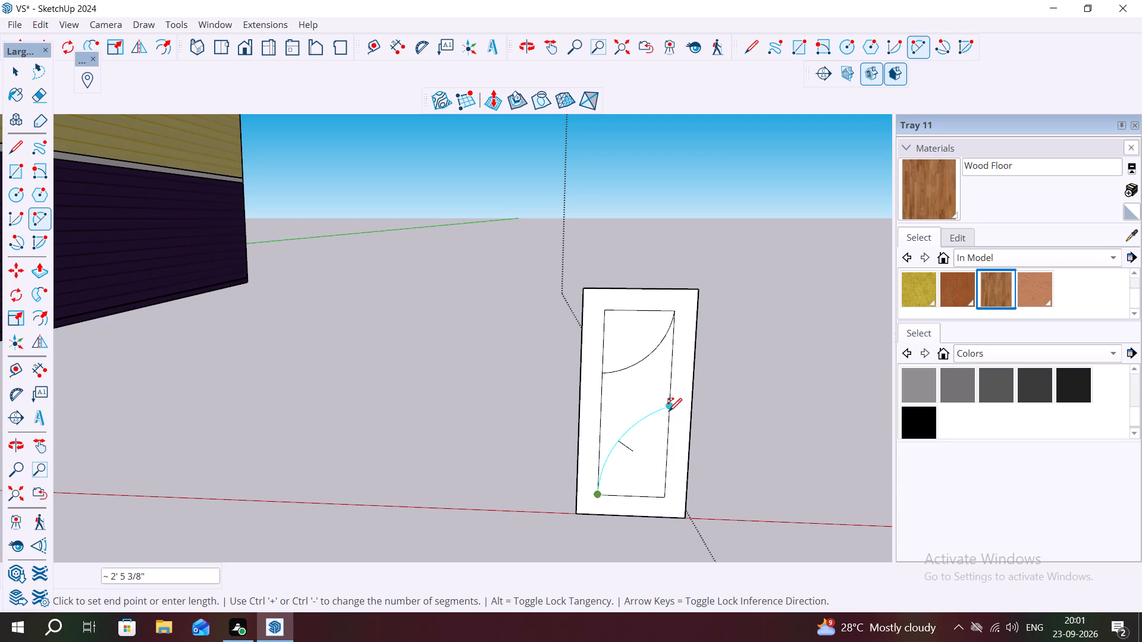
left_click(670, 406)
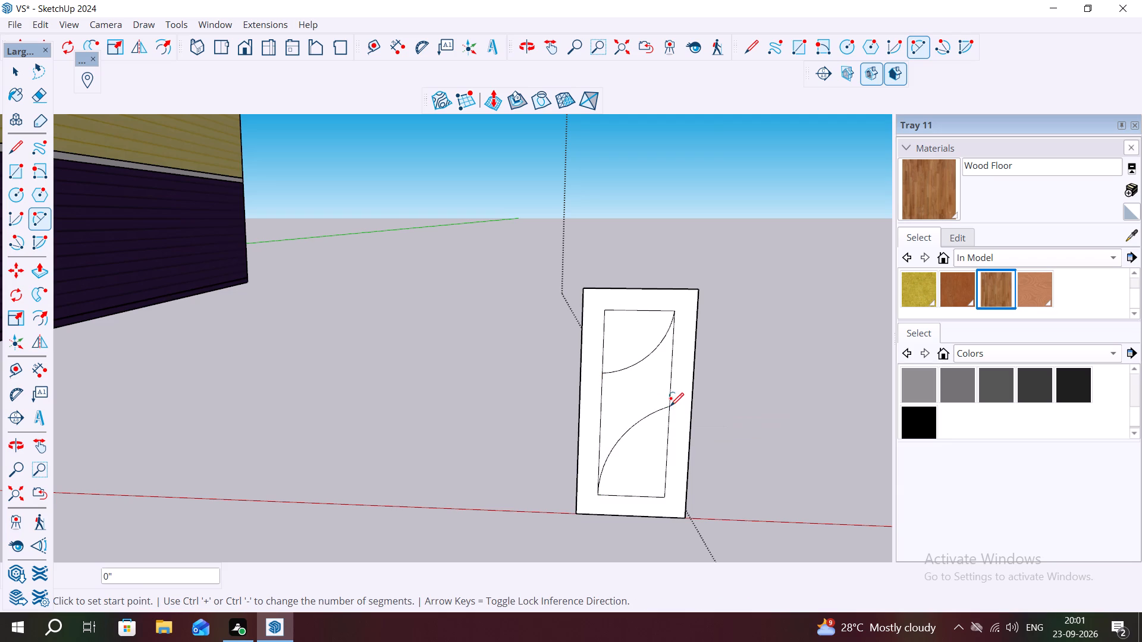
key("Escape")
key("space")
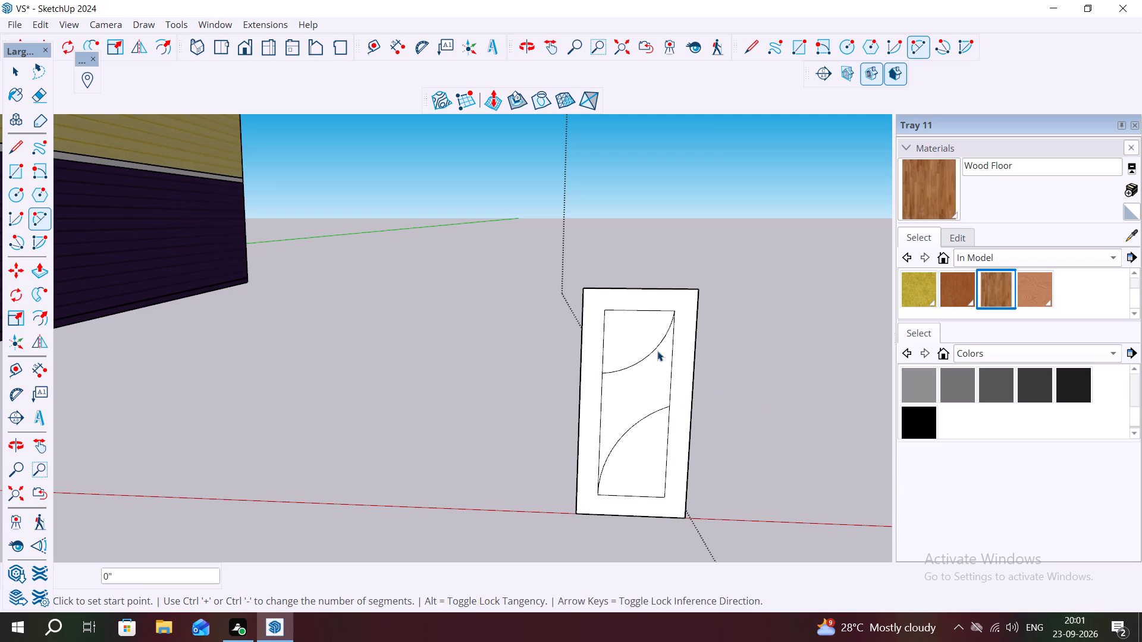
Offset the outline of the upper curved panel inward by about 1 3/16 in.
left_click(632, 339)
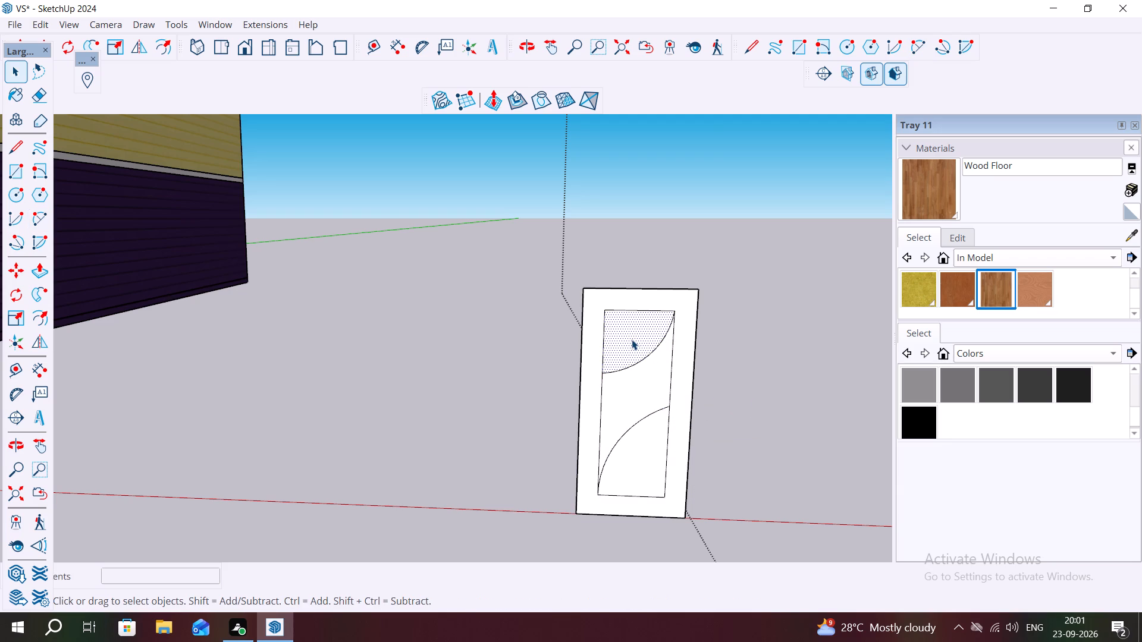
key("f")
left_click(632, 339)
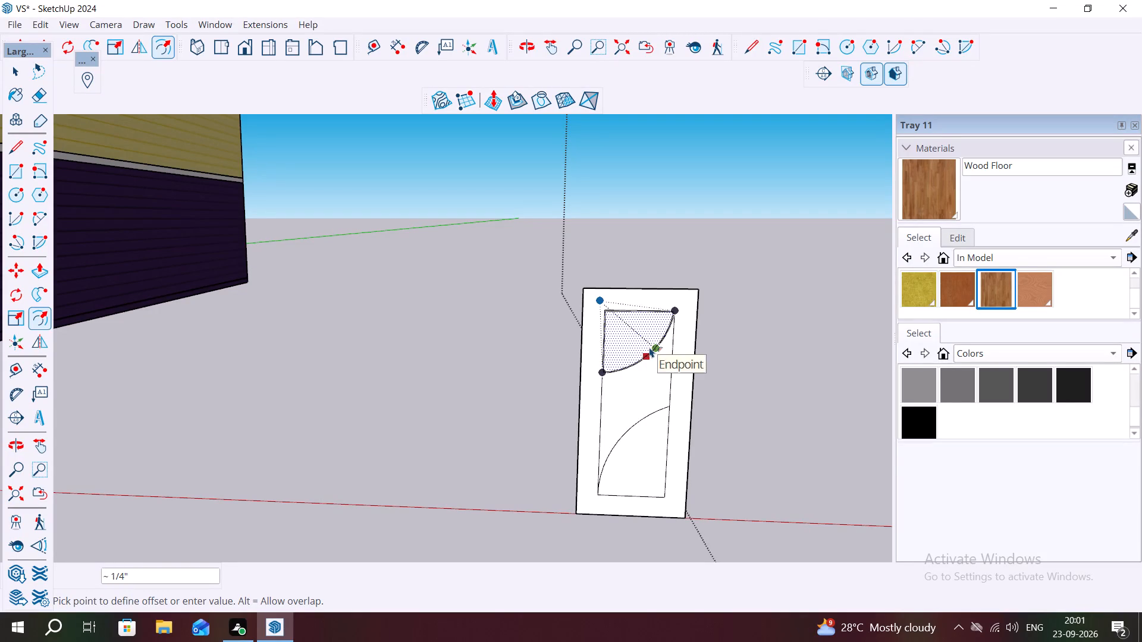
scroll(644, 347, "up", 5)
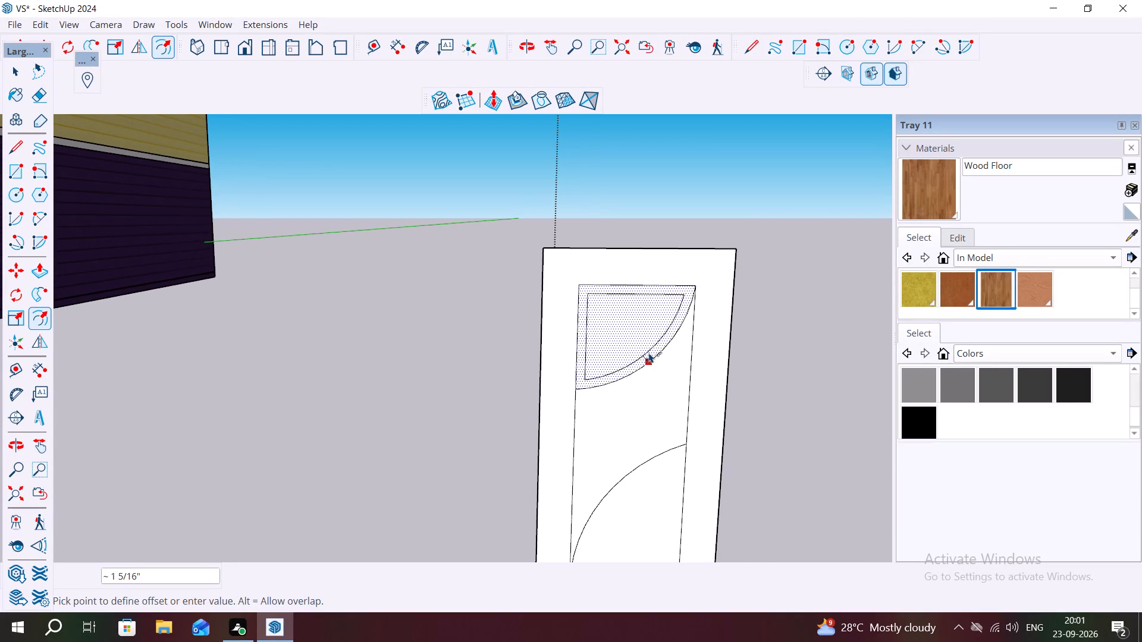
left_click(649, 353)
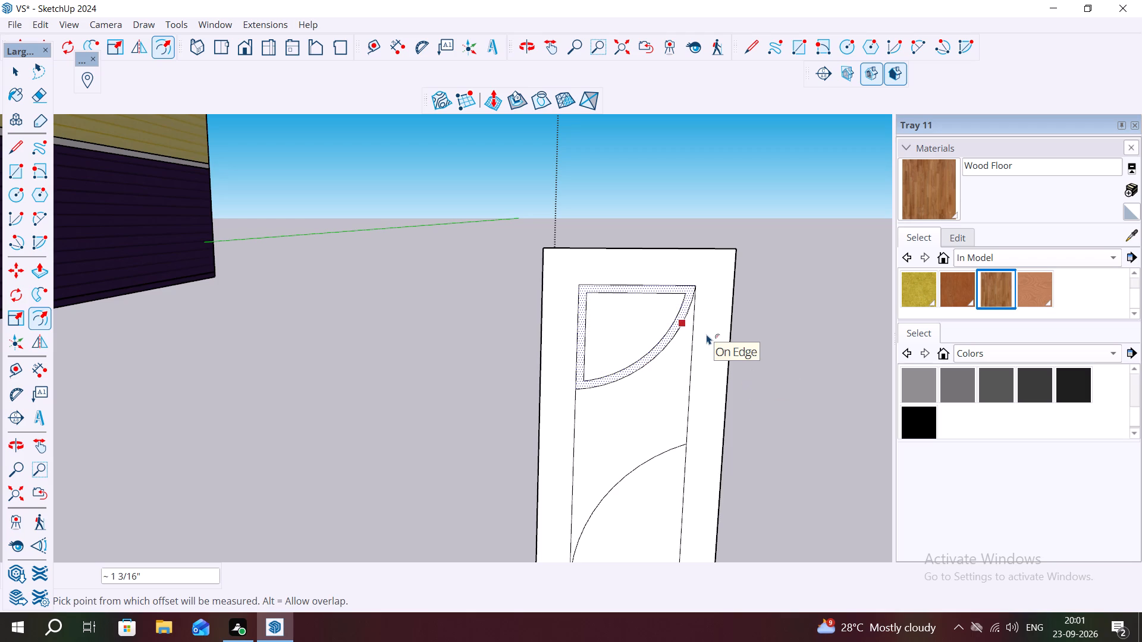
key("Escape")
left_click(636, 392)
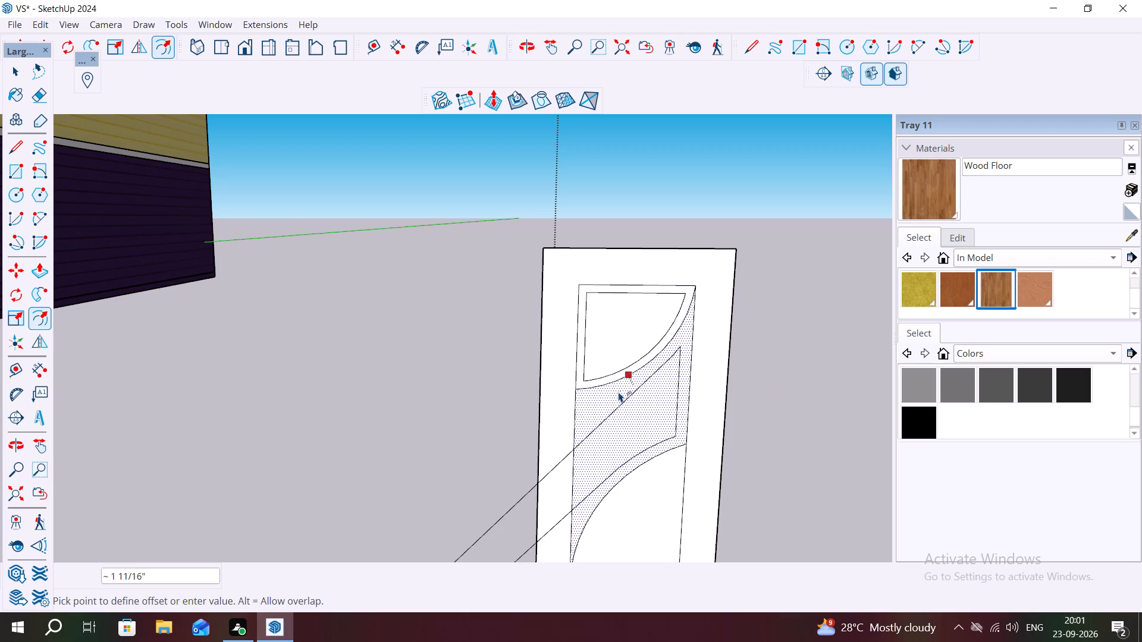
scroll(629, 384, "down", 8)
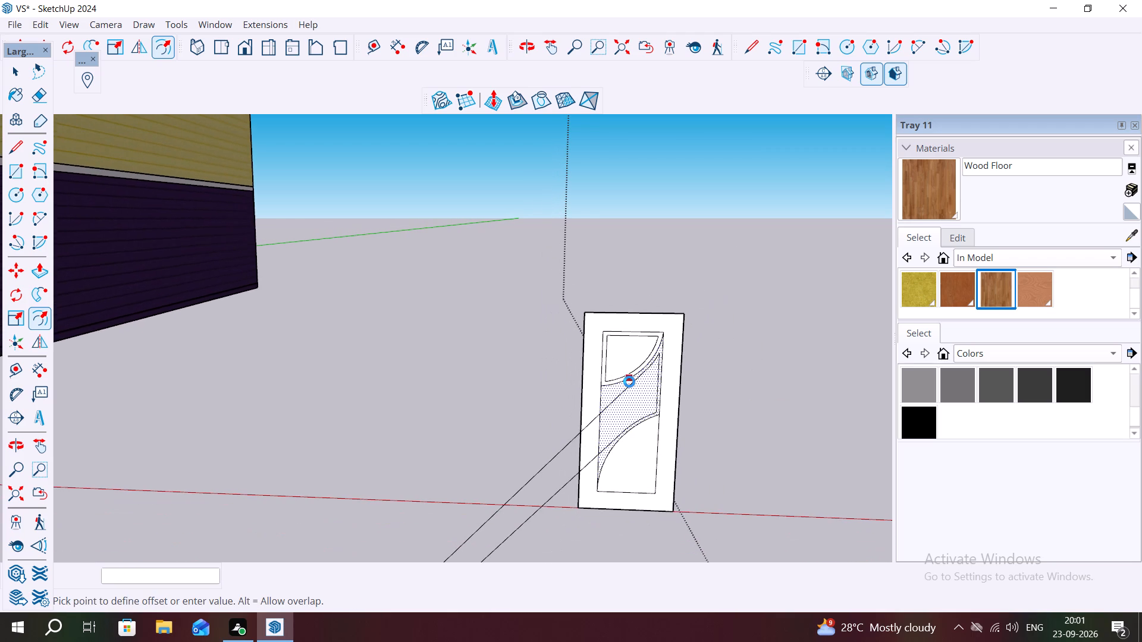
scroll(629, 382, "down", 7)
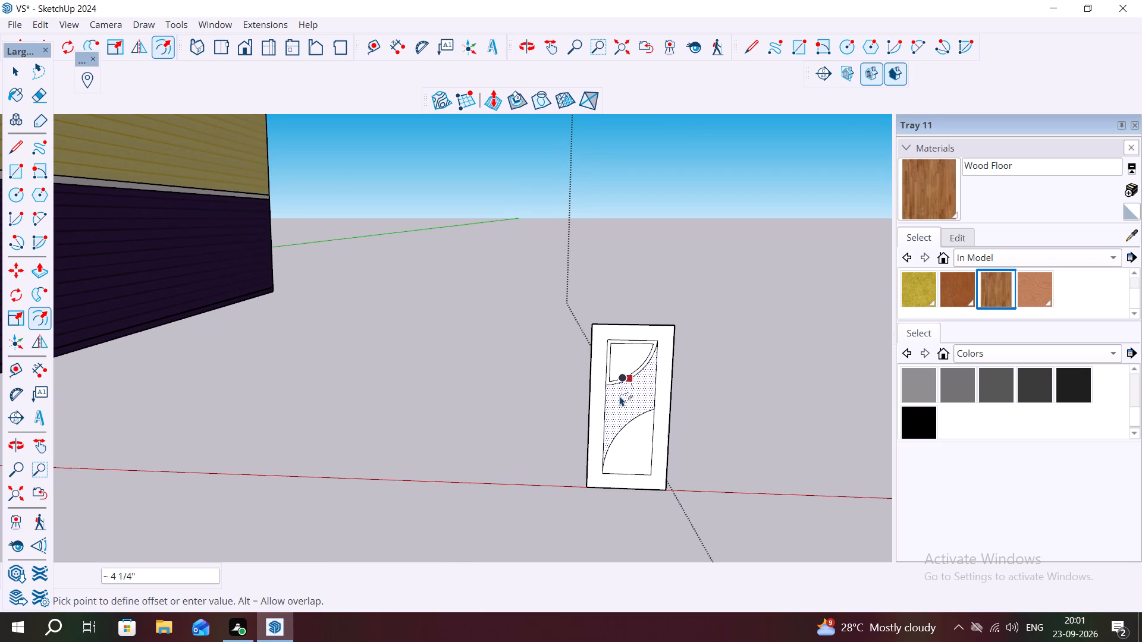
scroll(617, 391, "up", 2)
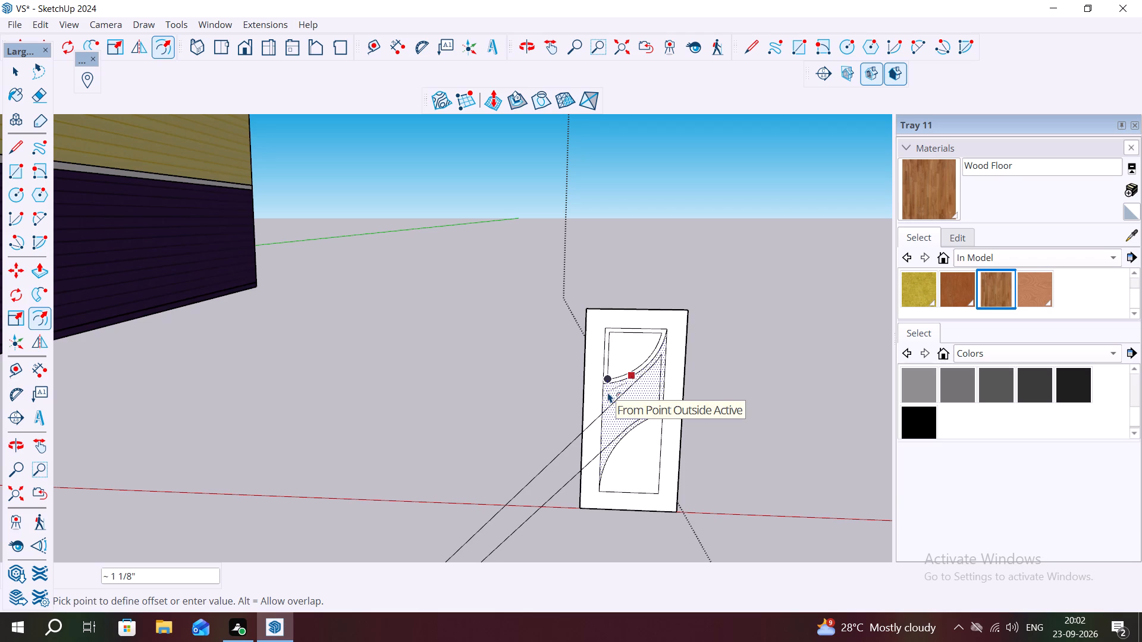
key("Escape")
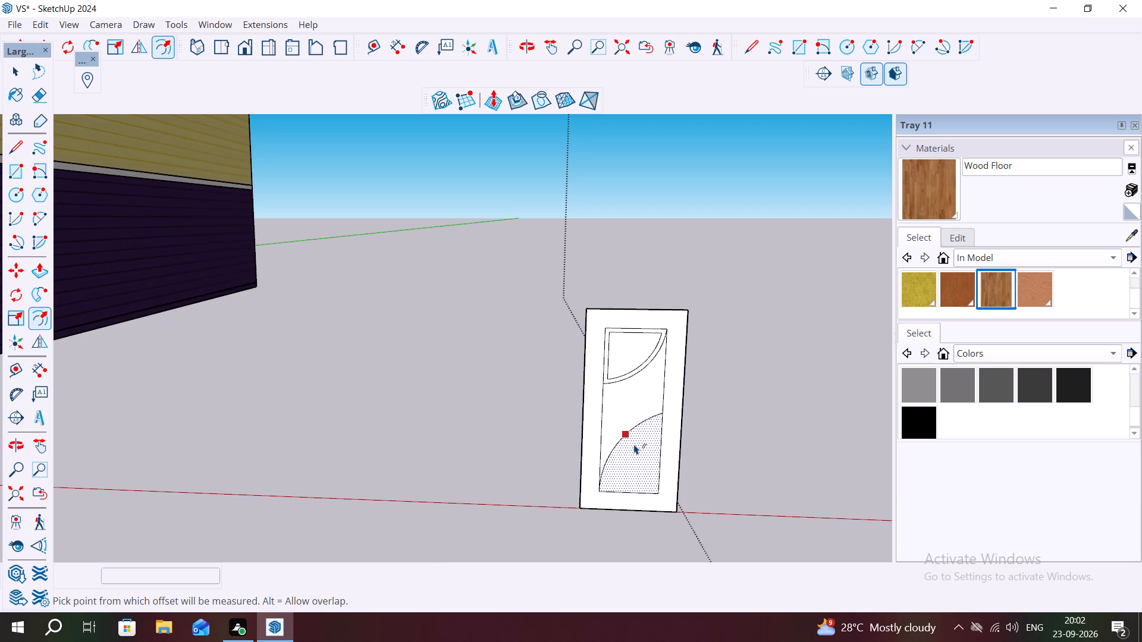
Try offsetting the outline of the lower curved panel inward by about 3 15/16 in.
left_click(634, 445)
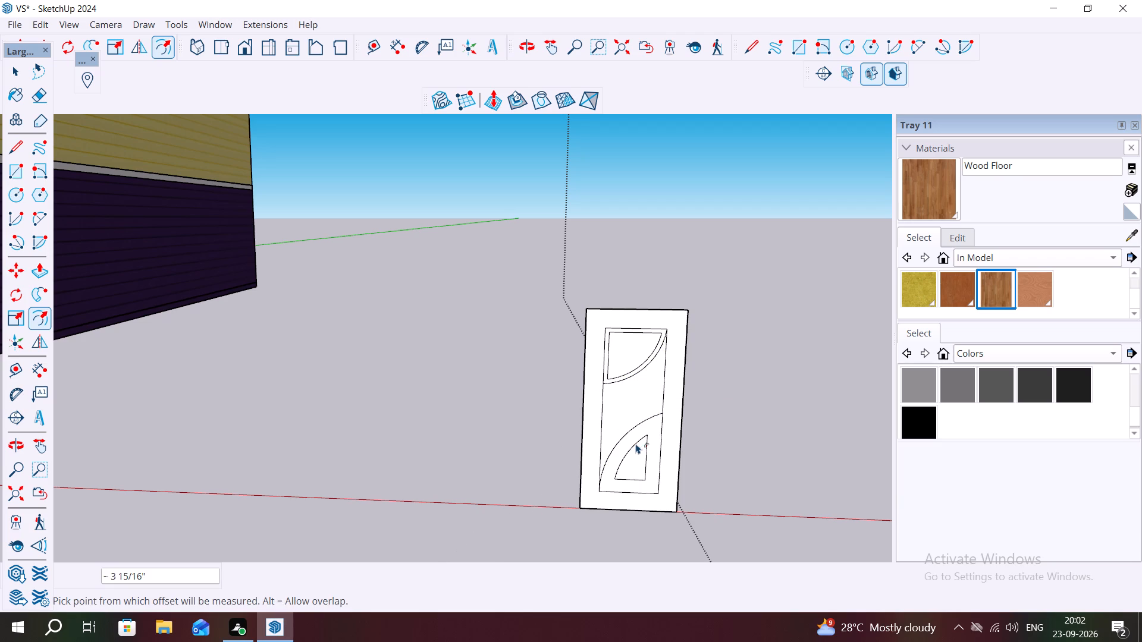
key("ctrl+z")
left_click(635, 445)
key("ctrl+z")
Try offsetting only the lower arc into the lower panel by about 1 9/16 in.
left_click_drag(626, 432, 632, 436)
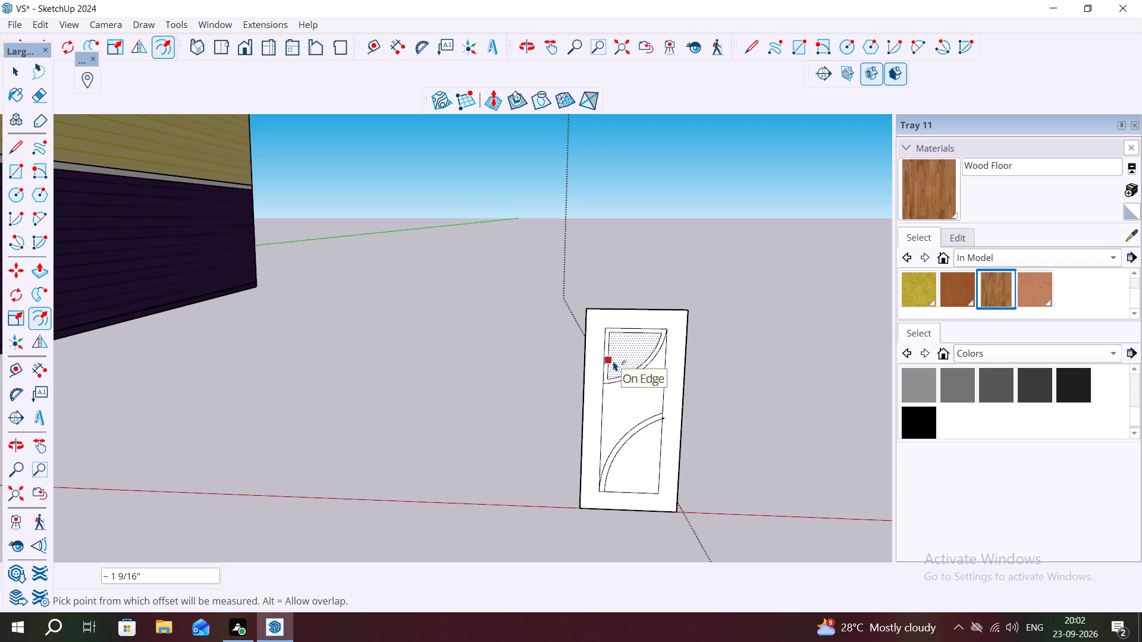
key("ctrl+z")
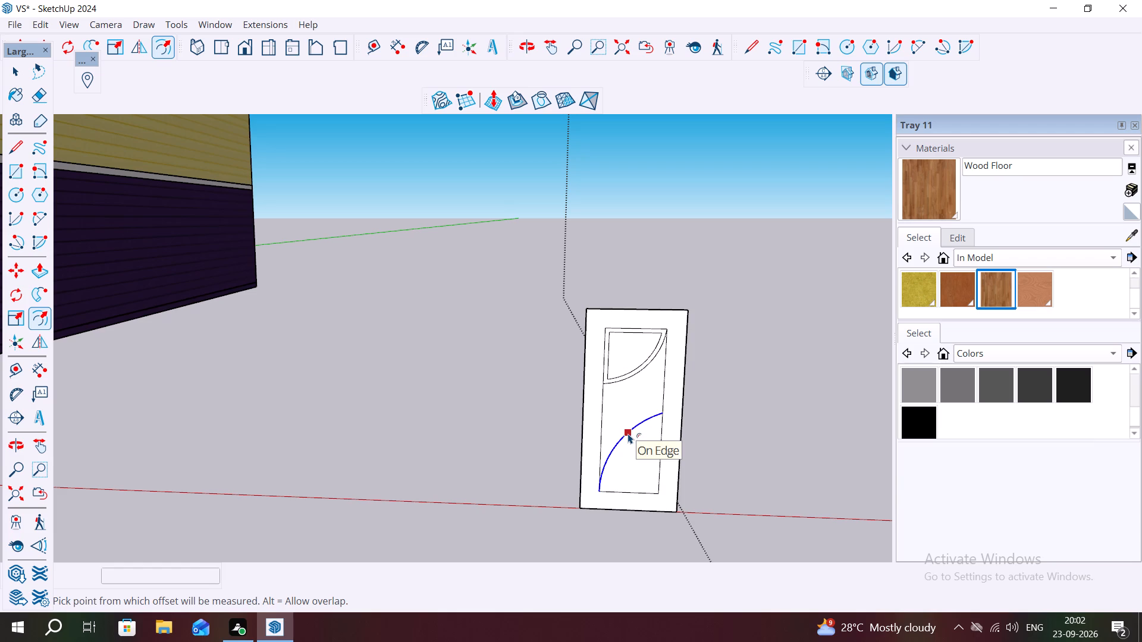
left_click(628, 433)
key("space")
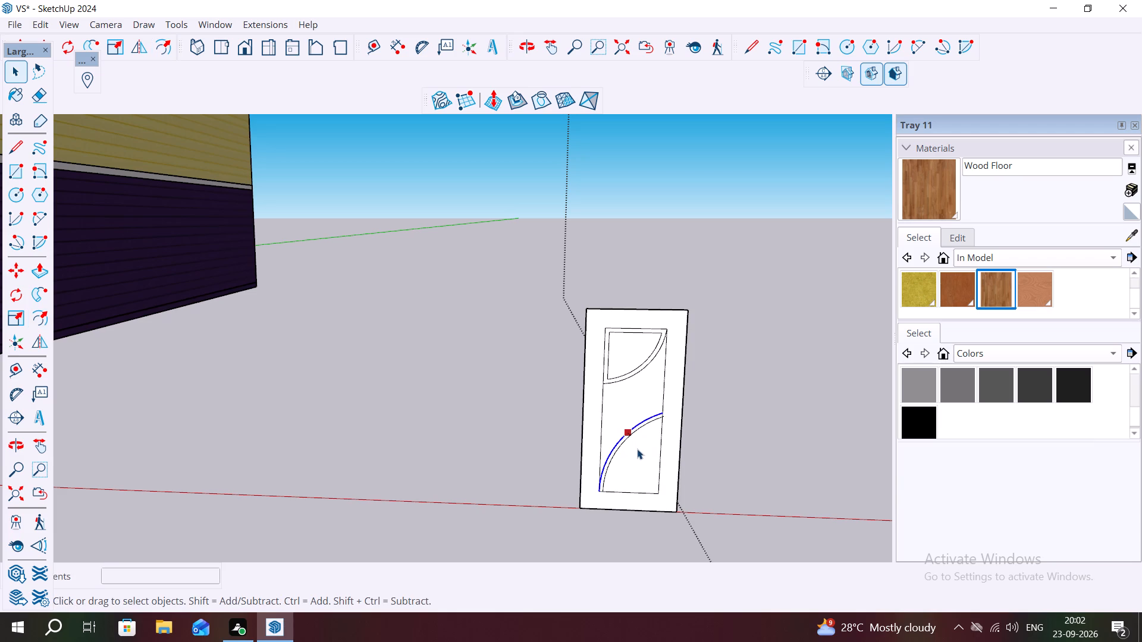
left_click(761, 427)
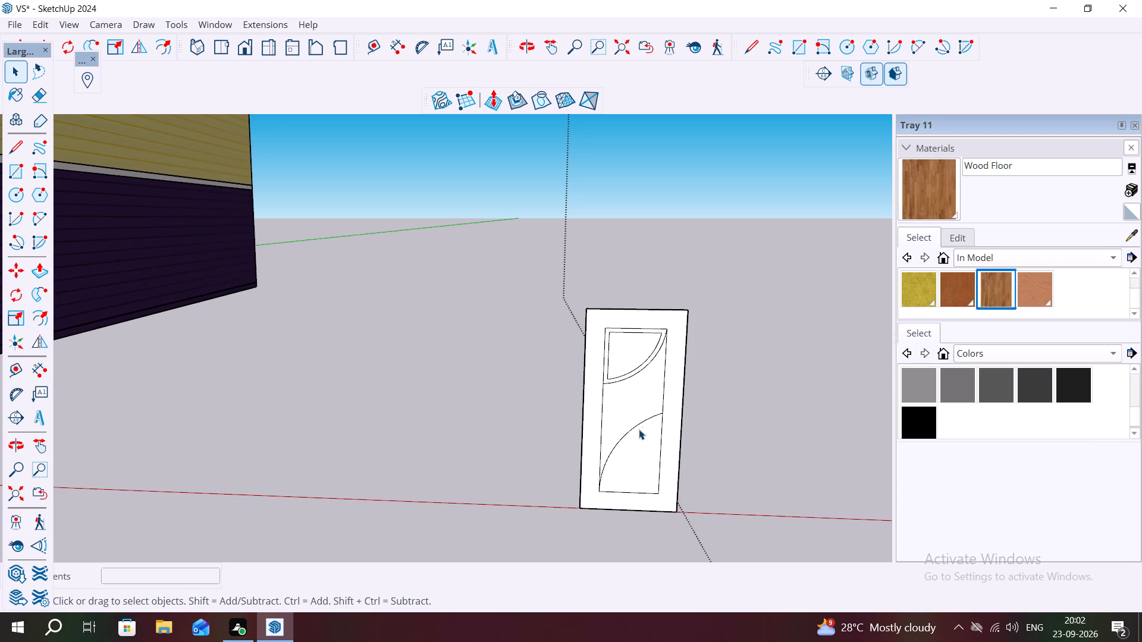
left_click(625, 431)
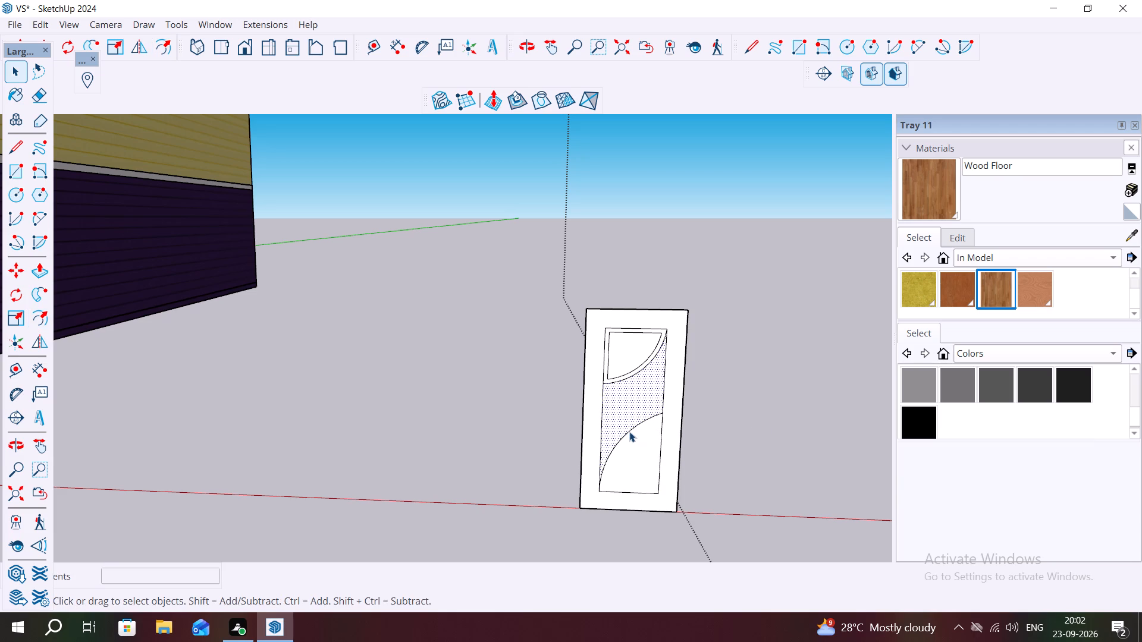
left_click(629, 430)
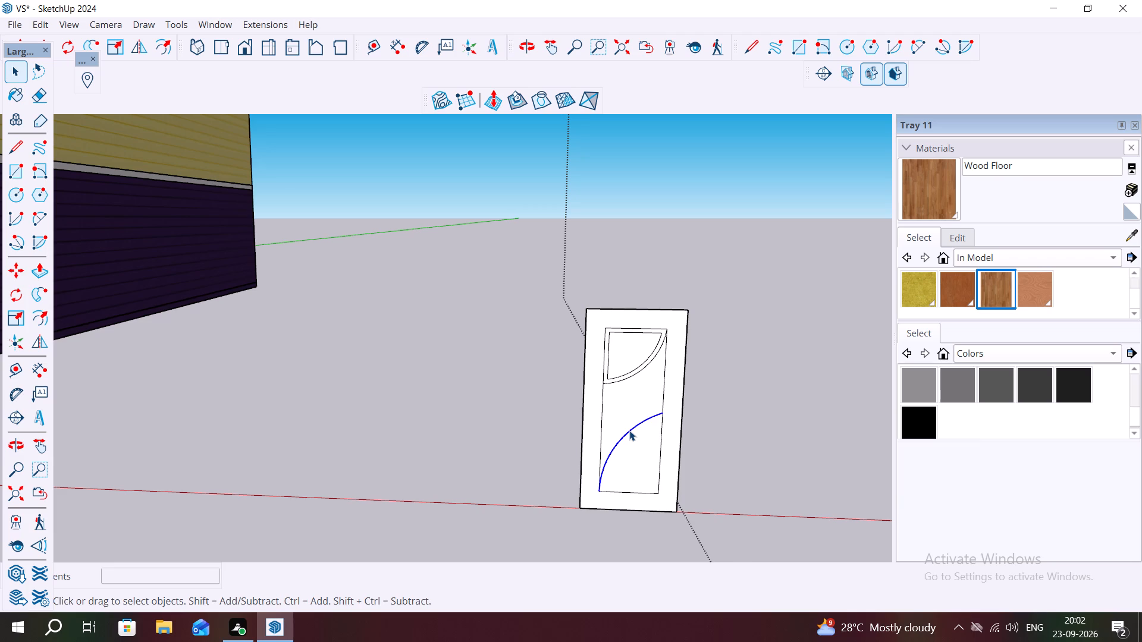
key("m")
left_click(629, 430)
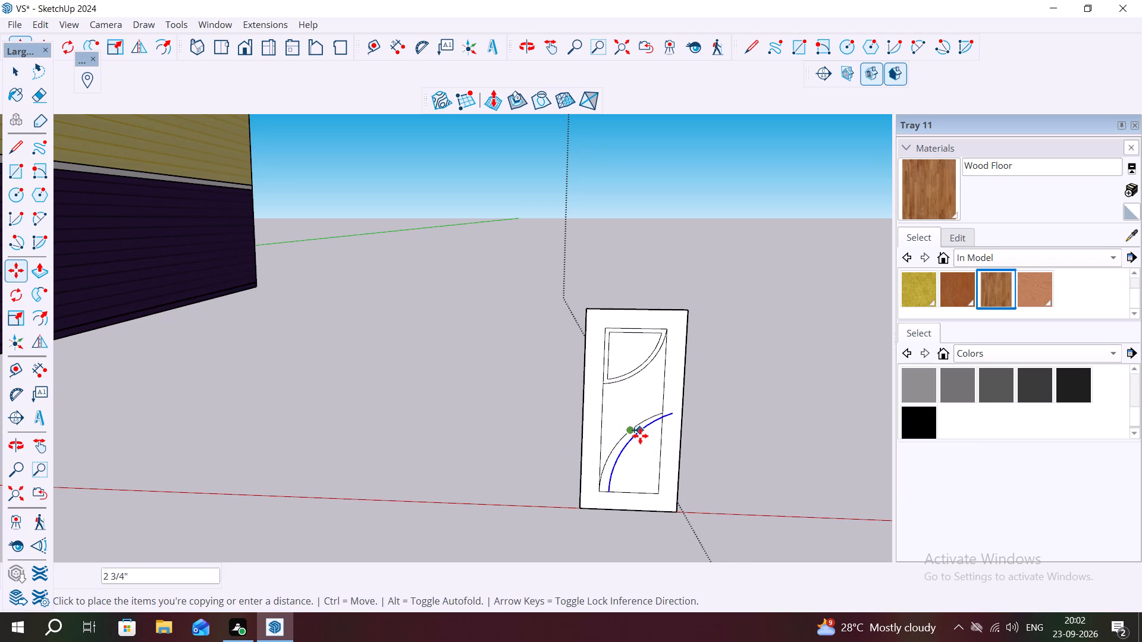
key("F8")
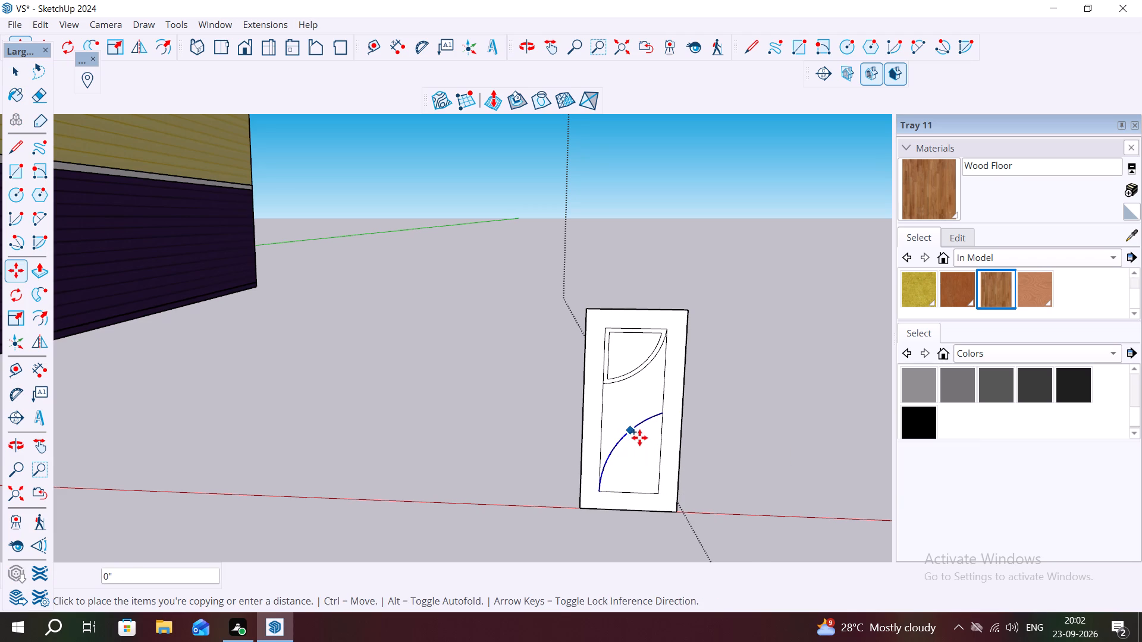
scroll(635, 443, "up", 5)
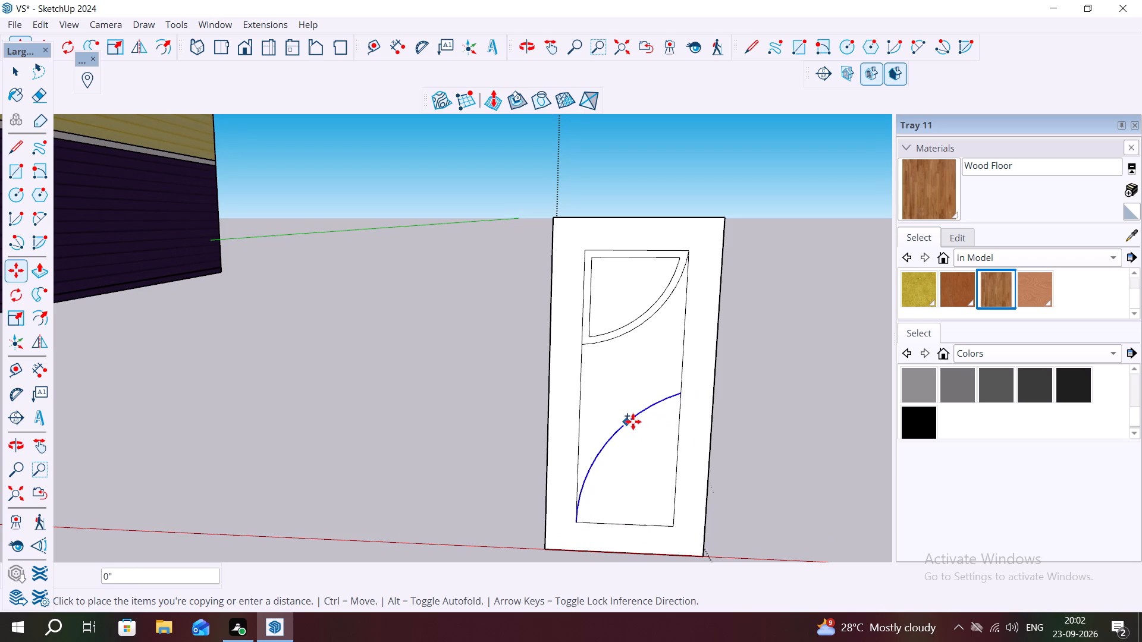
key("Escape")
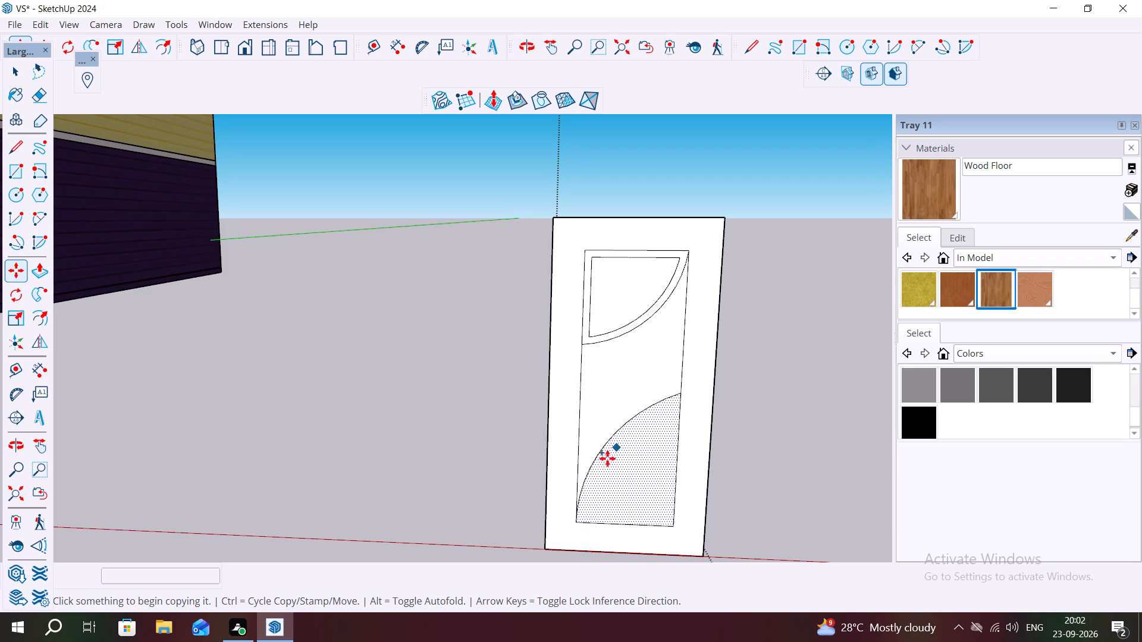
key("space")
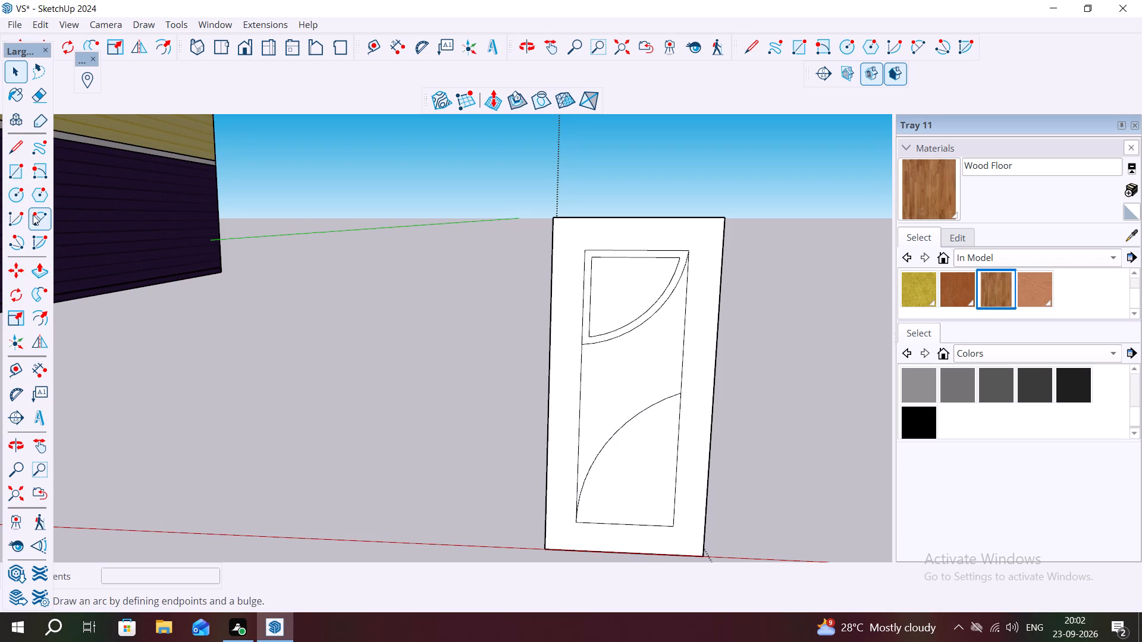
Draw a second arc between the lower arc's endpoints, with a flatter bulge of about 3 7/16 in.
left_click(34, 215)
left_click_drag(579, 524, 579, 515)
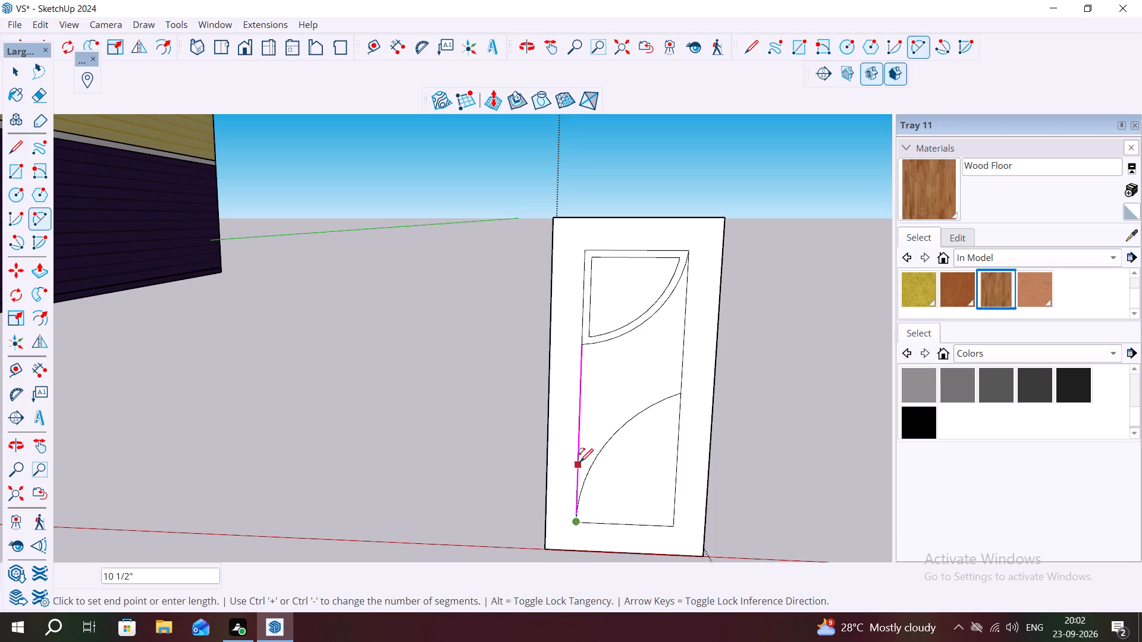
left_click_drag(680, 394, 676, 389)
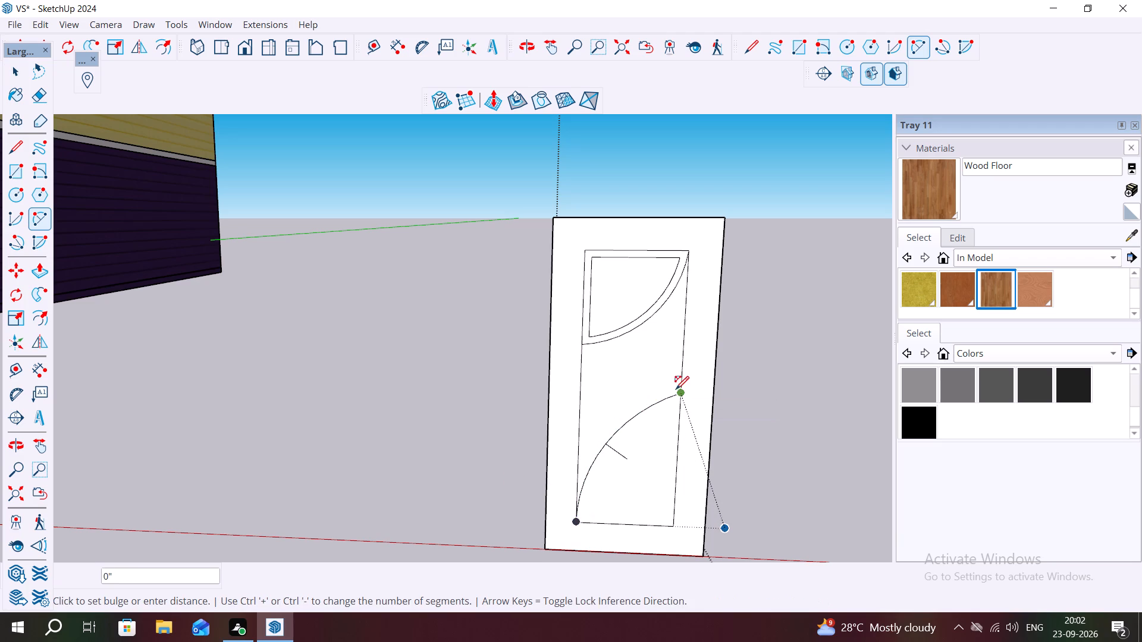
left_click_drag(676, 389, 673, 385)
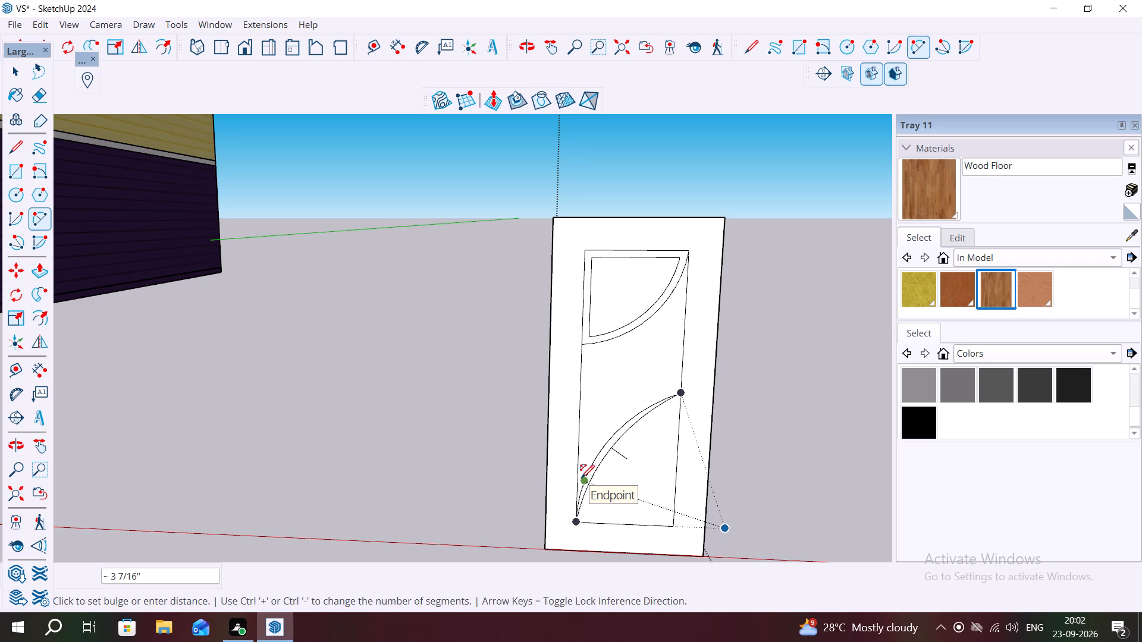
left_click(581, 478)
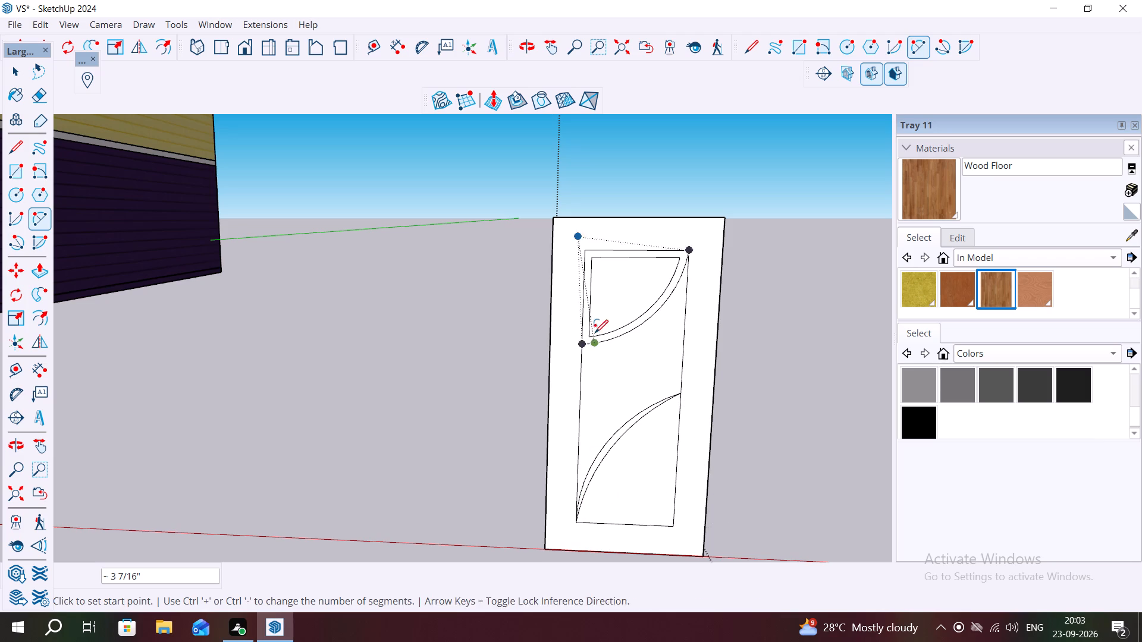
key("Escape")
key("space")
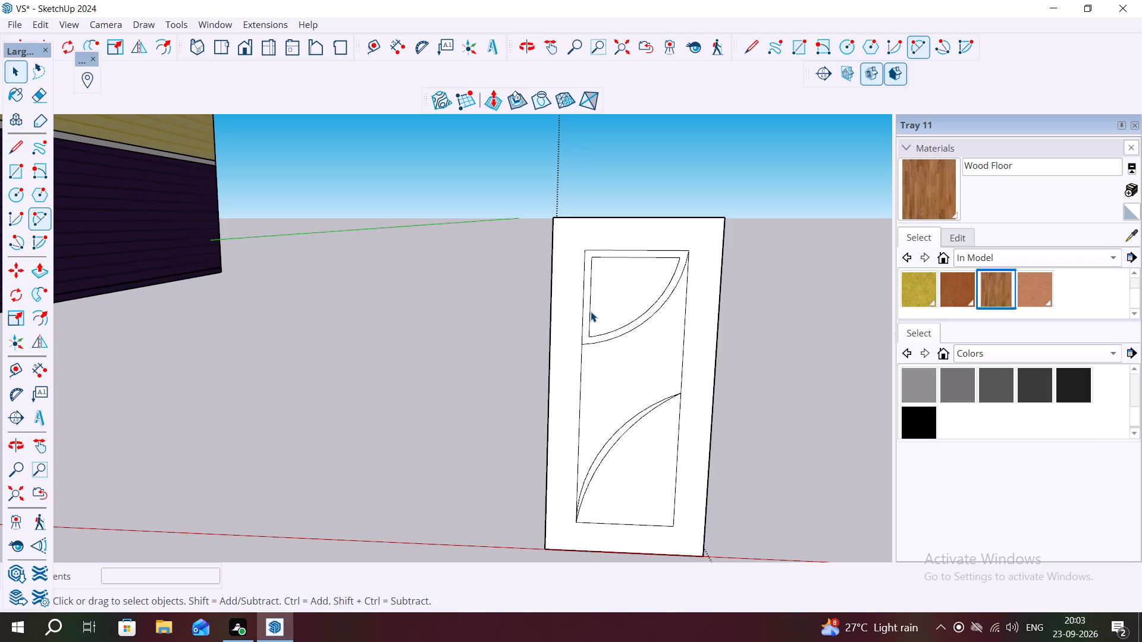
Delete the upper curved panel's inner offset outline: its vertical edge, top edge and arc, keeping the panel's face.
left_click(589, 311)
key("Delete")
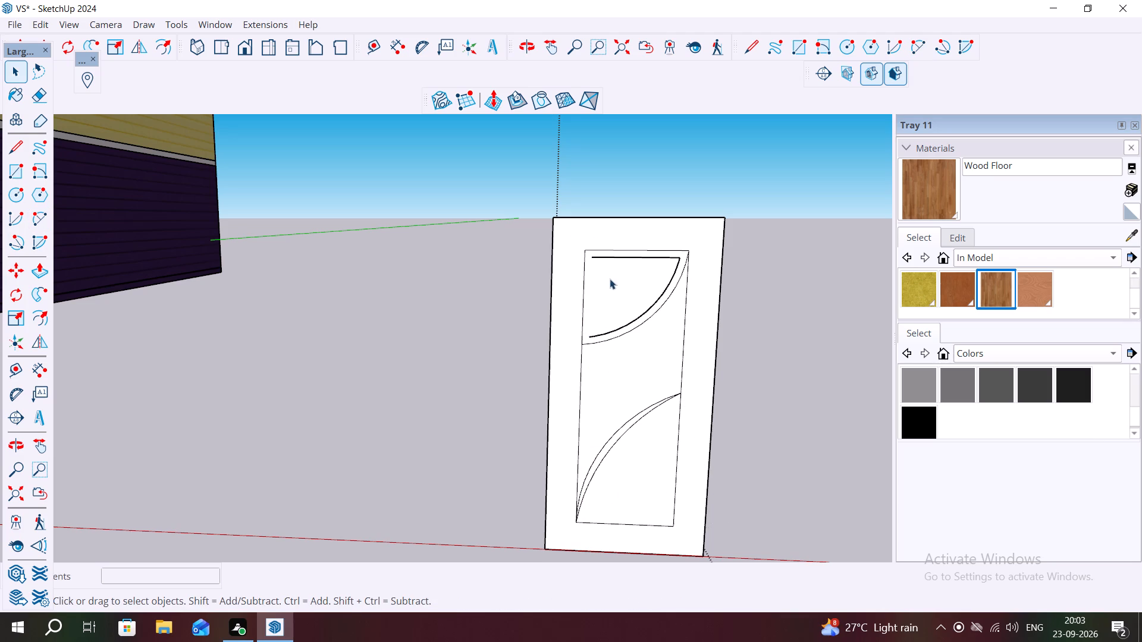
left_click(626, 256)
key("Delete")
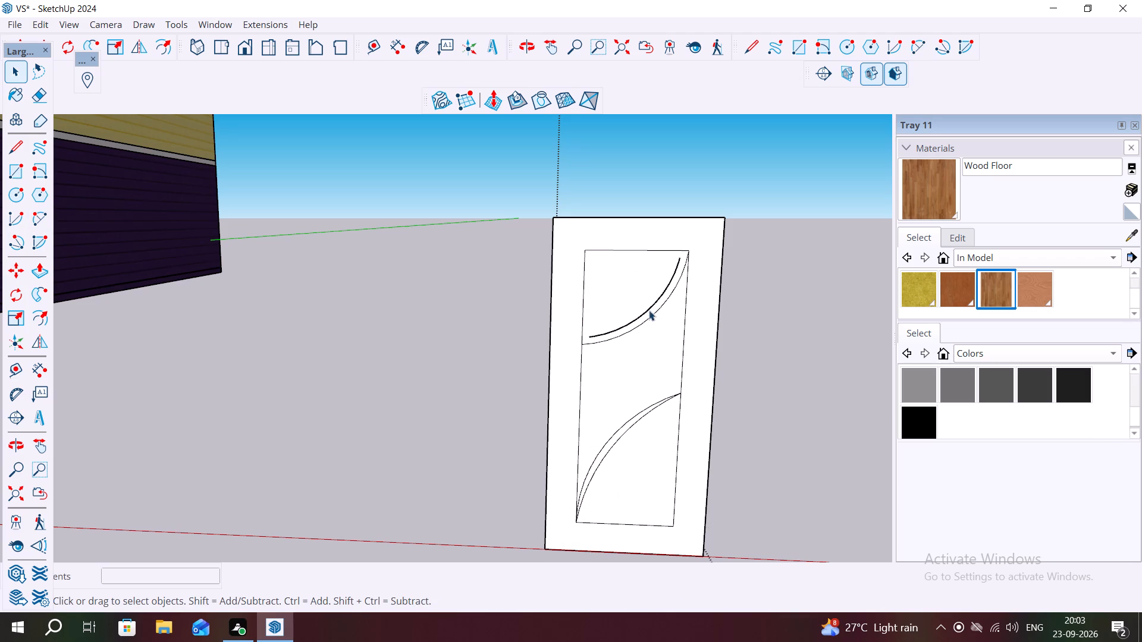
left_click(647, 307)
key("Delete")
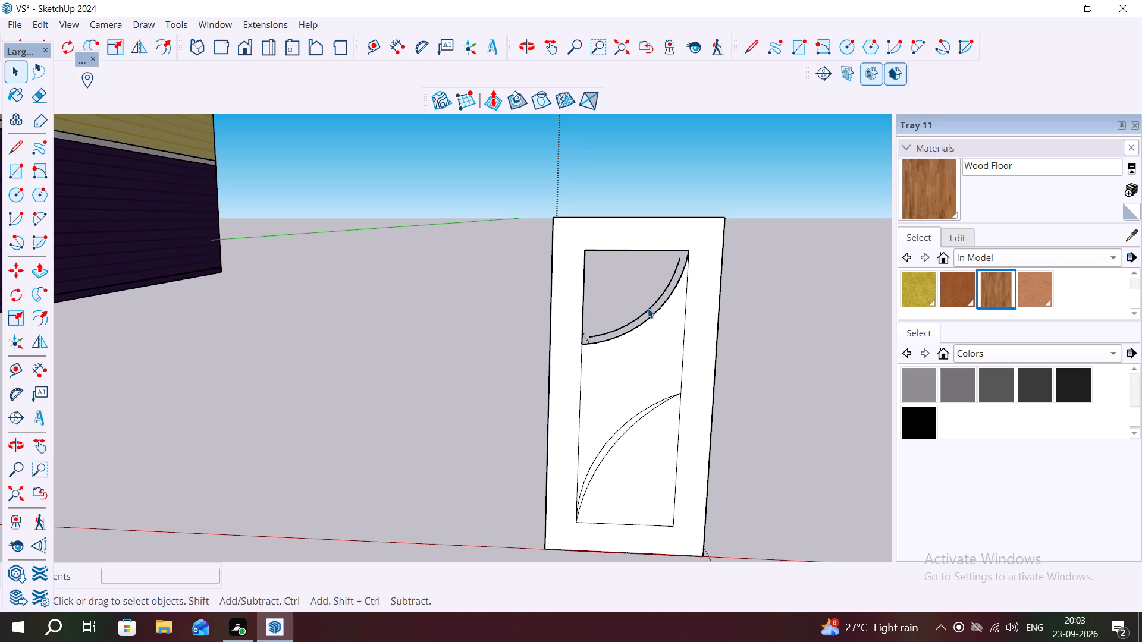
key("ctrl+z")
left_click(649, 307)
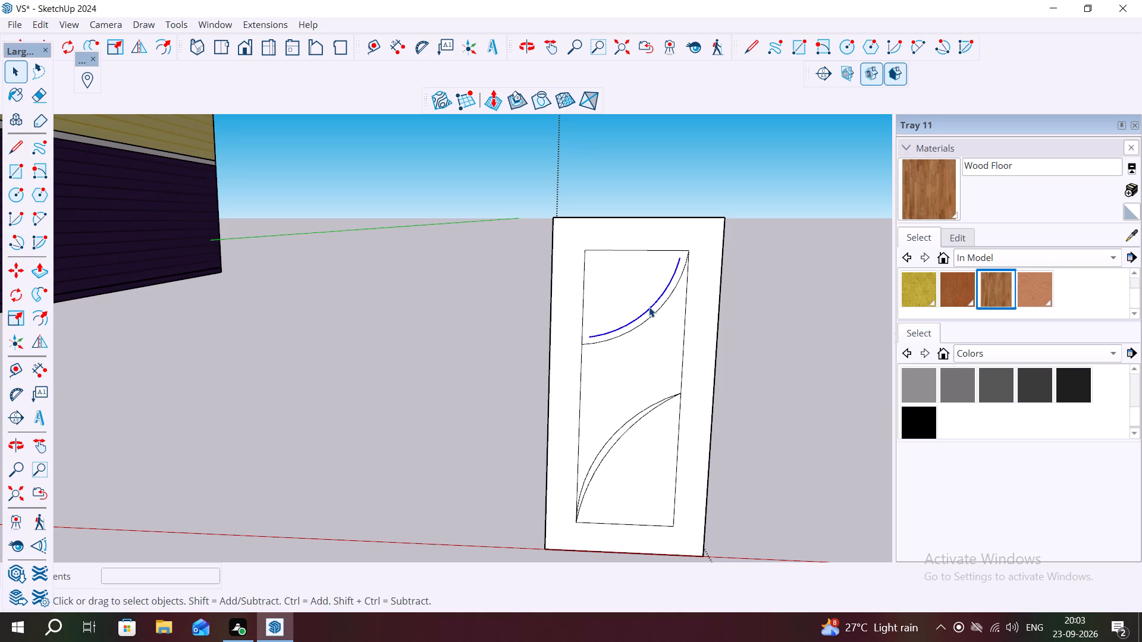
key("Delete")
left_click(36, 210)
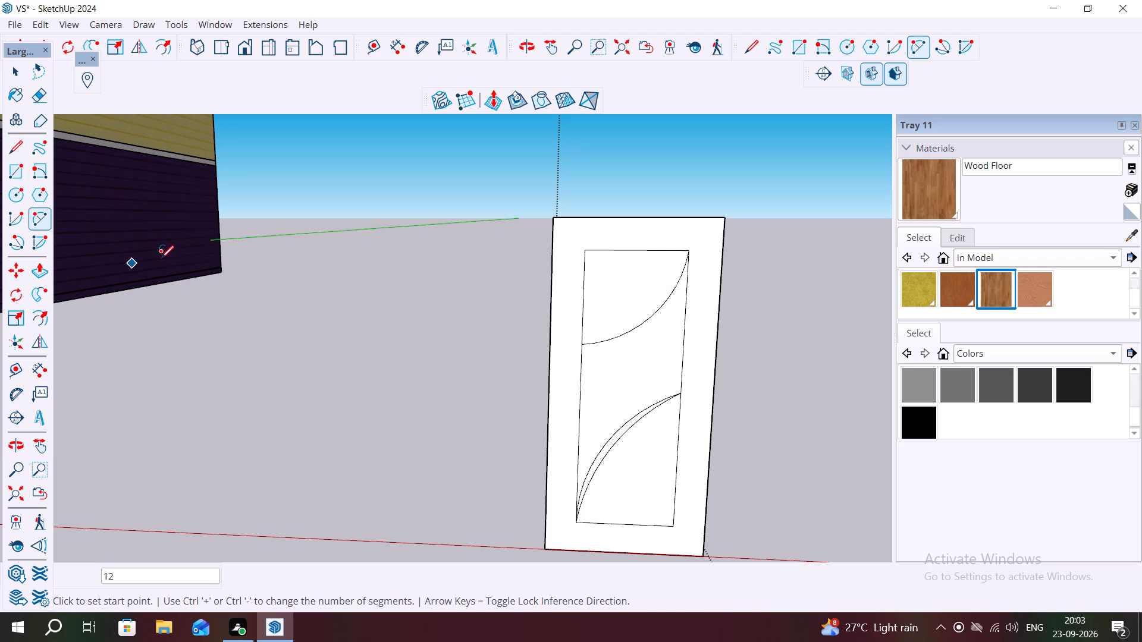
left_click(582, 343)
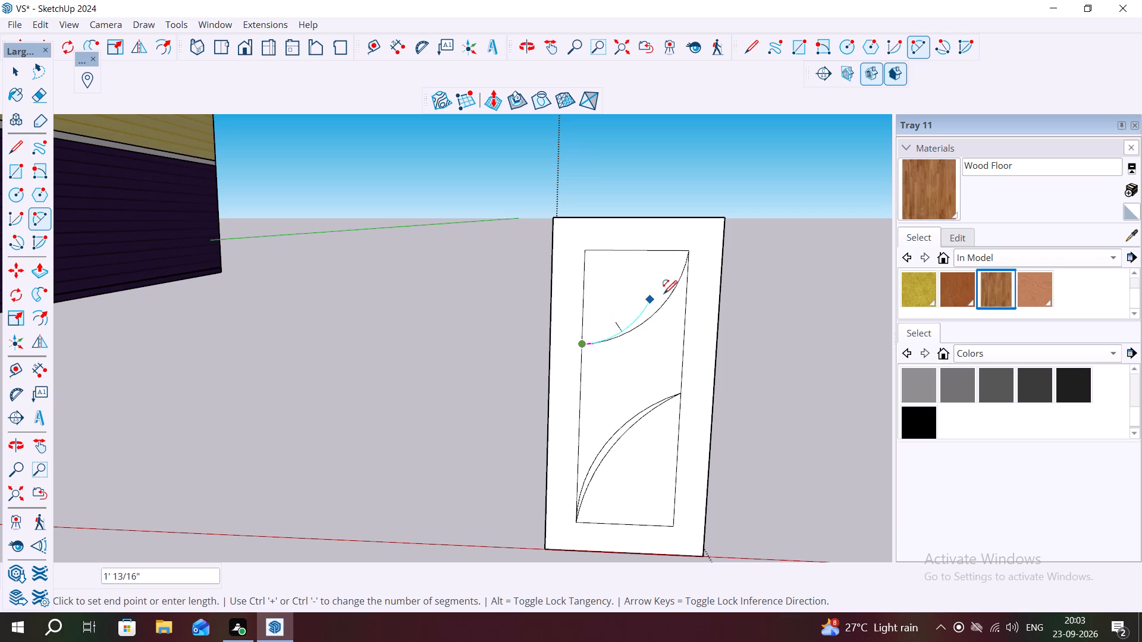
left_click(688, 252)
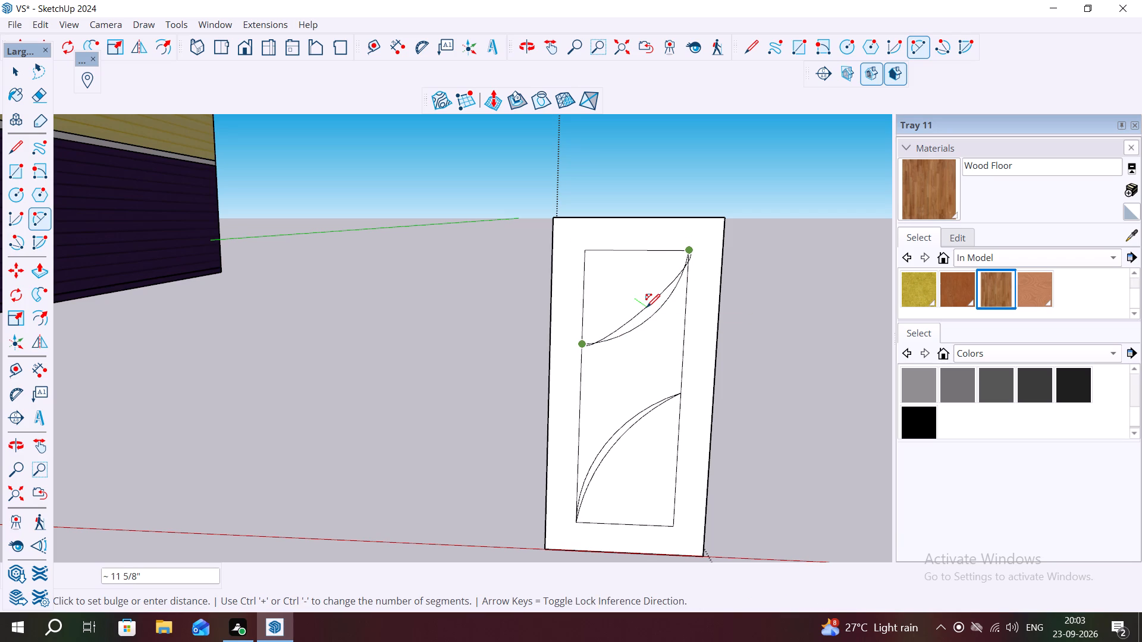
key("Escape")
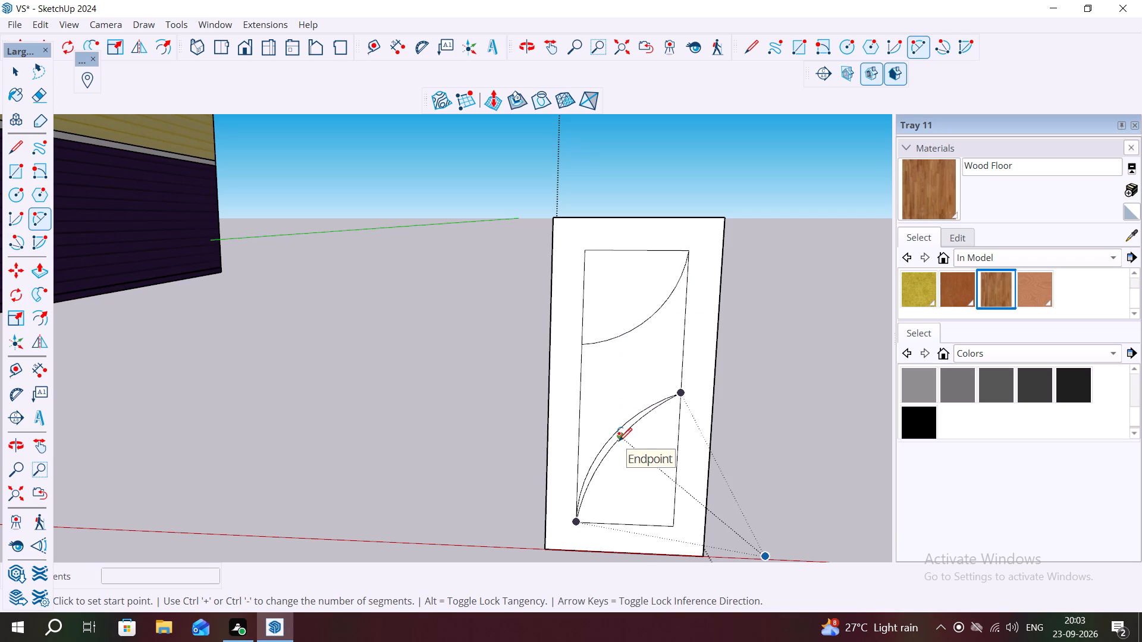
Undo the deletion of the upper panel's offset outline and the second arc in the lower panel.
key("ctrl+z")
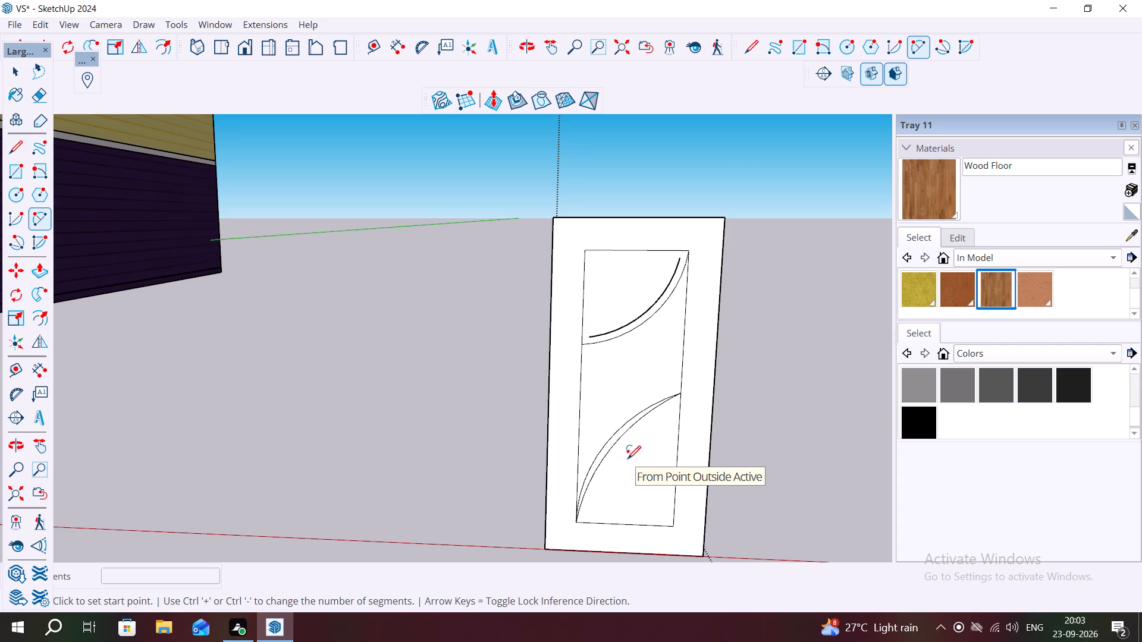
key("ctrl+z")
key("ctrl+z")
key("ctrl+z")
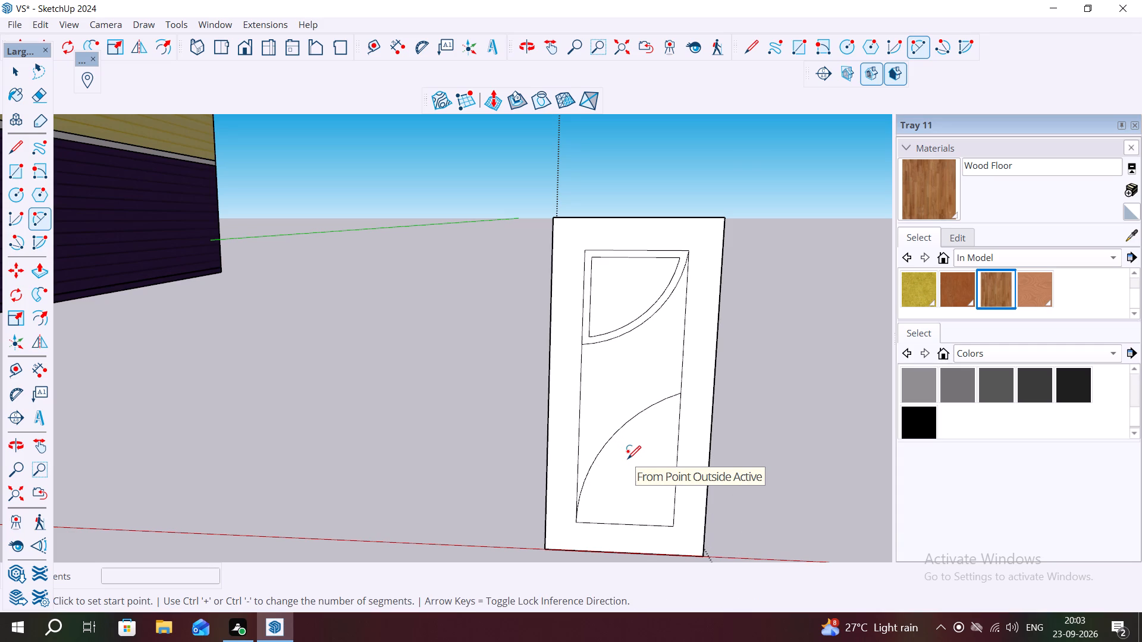
Offset the outline of the lower curved panel inward by about 1 7/16 in.
key("space")
left_click(644, 484)
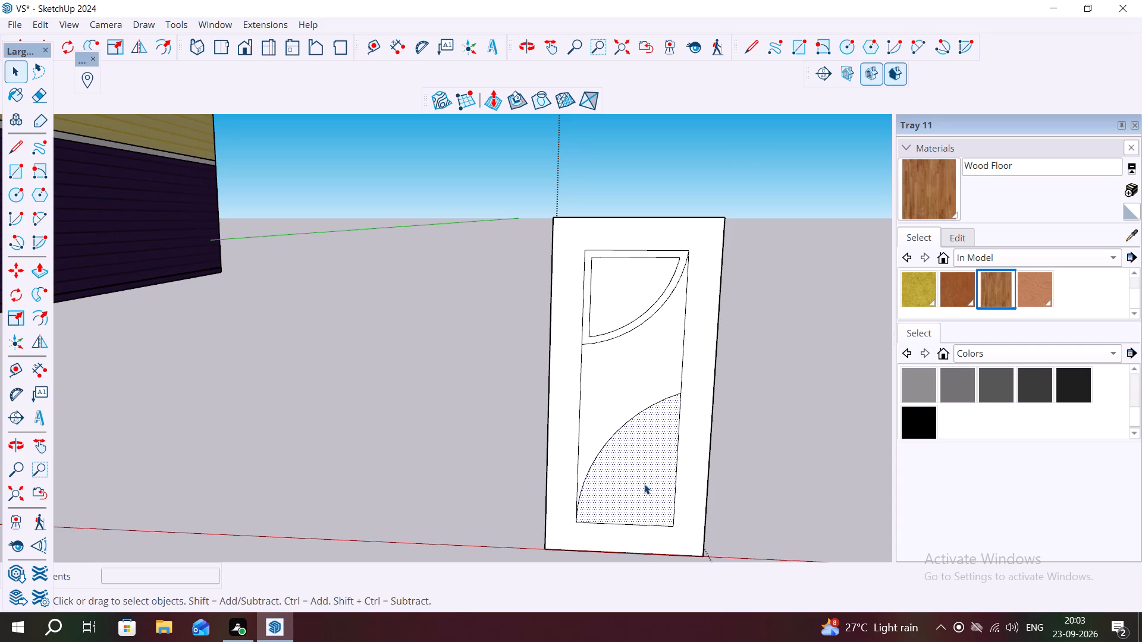
key("f")
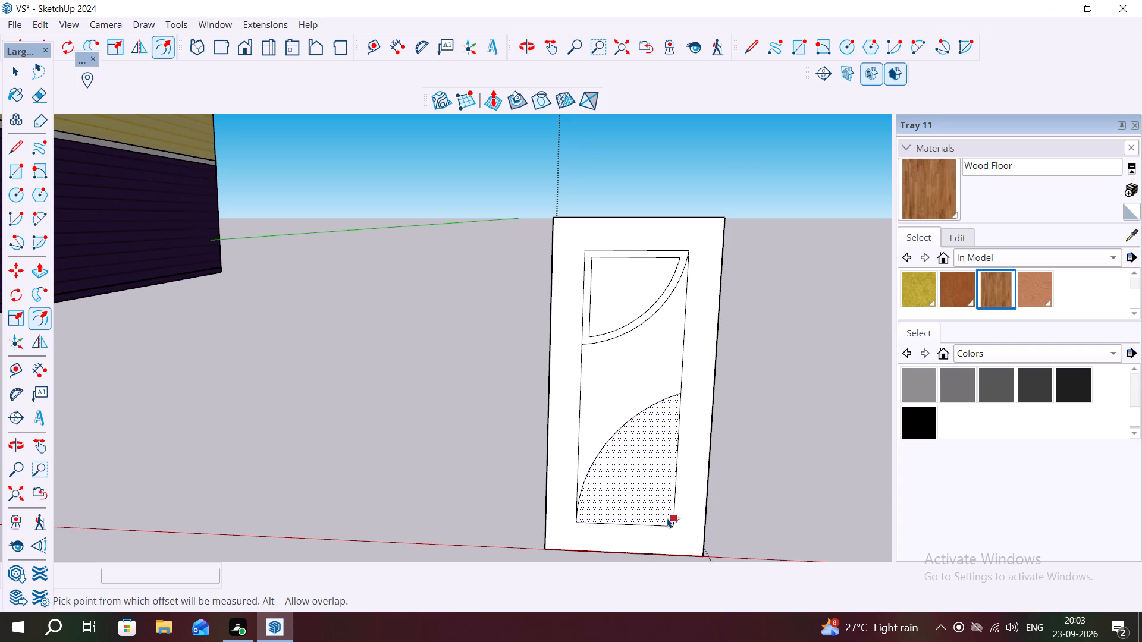
left_click(675, 484)
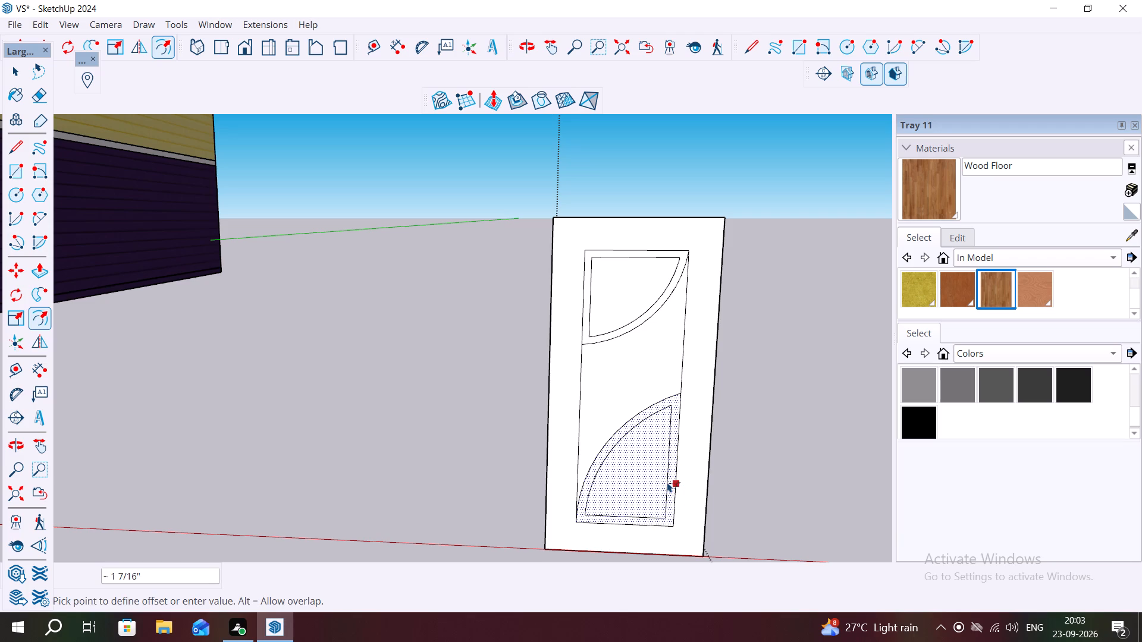
left_click(667, 481)
key("Escape")
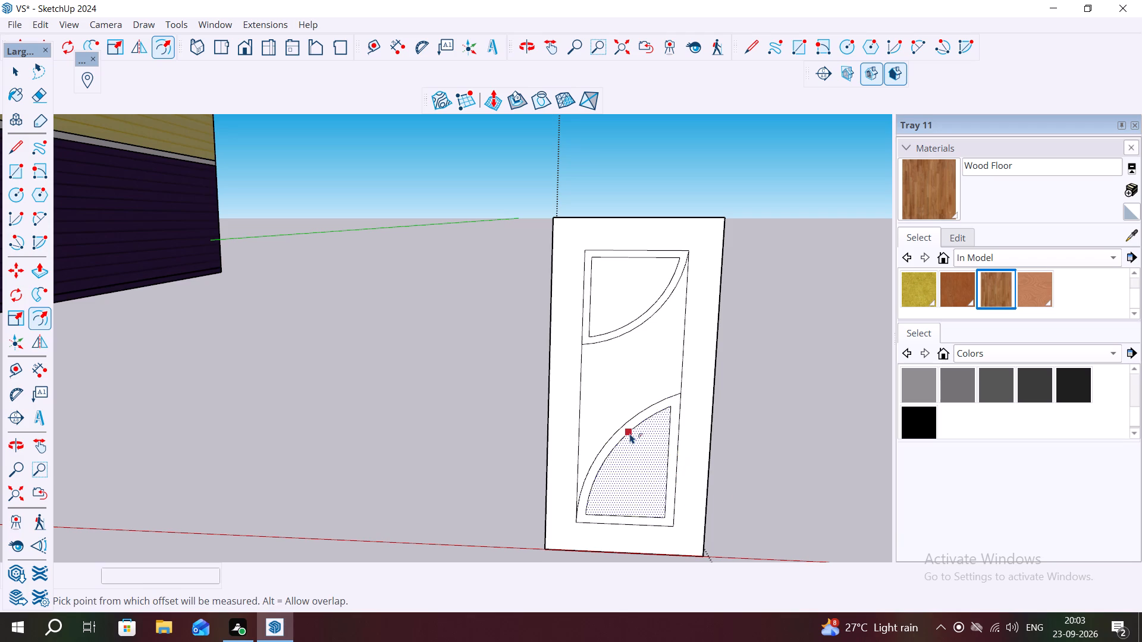
key("space")
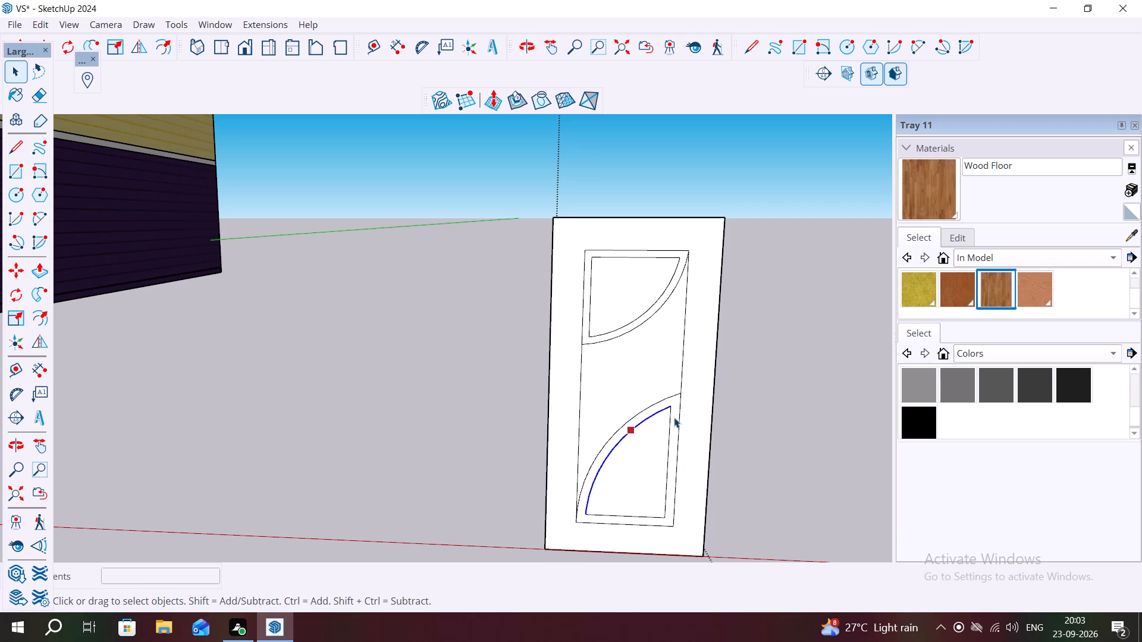
left_click(777, 391)
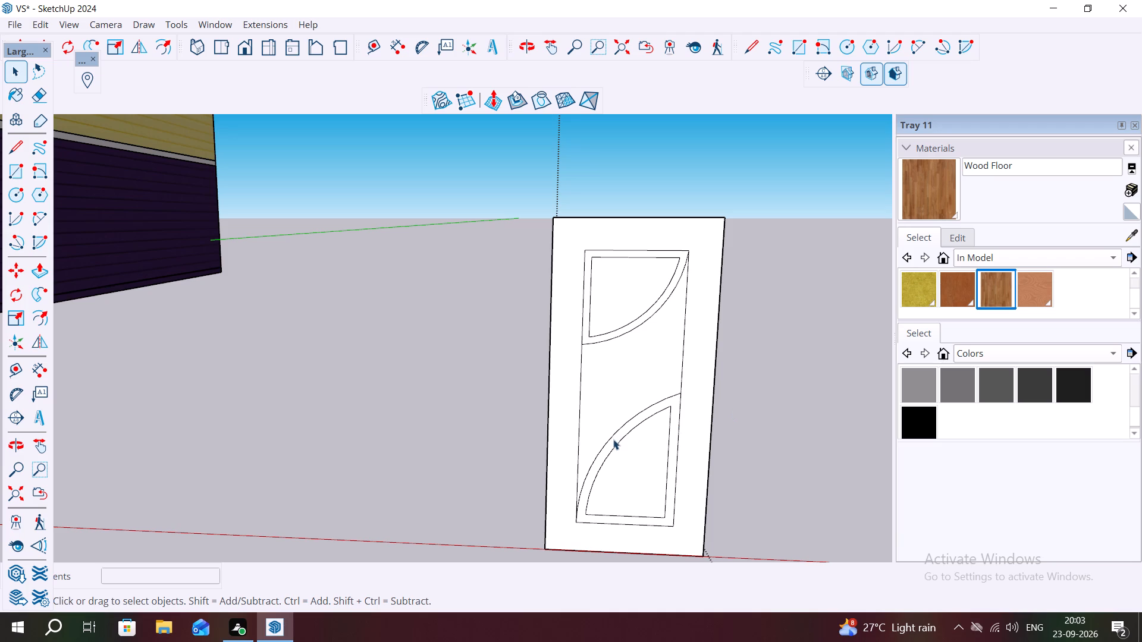
Push/Pull the lower curved panel's border outward from the door by 3 in.
left_click(613, 440)
key("p")
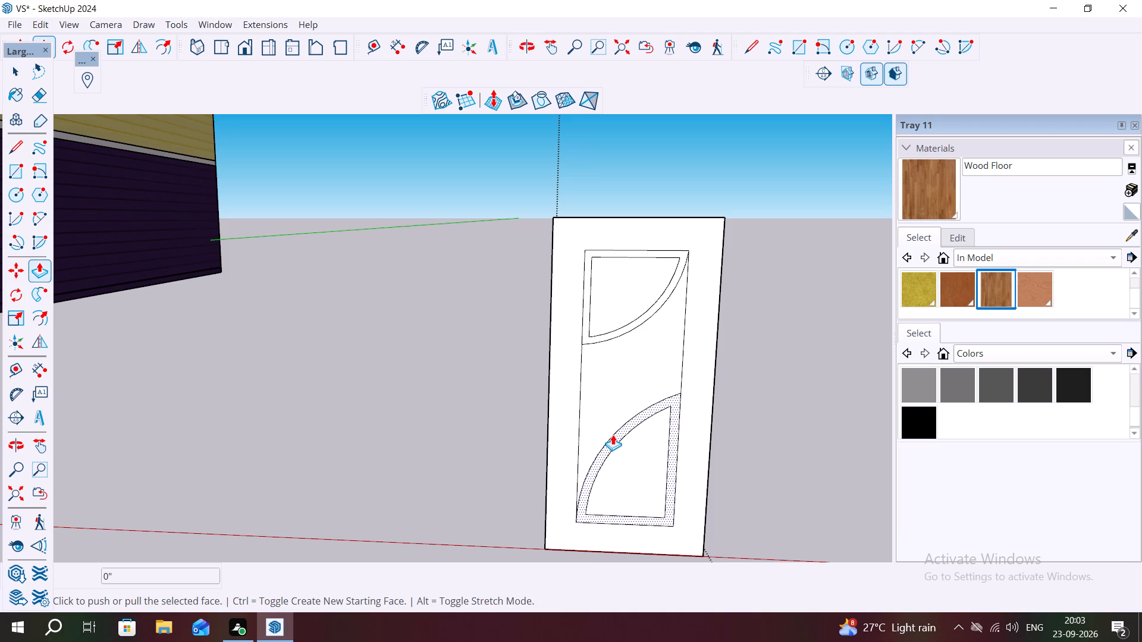
left_click(612, 435)
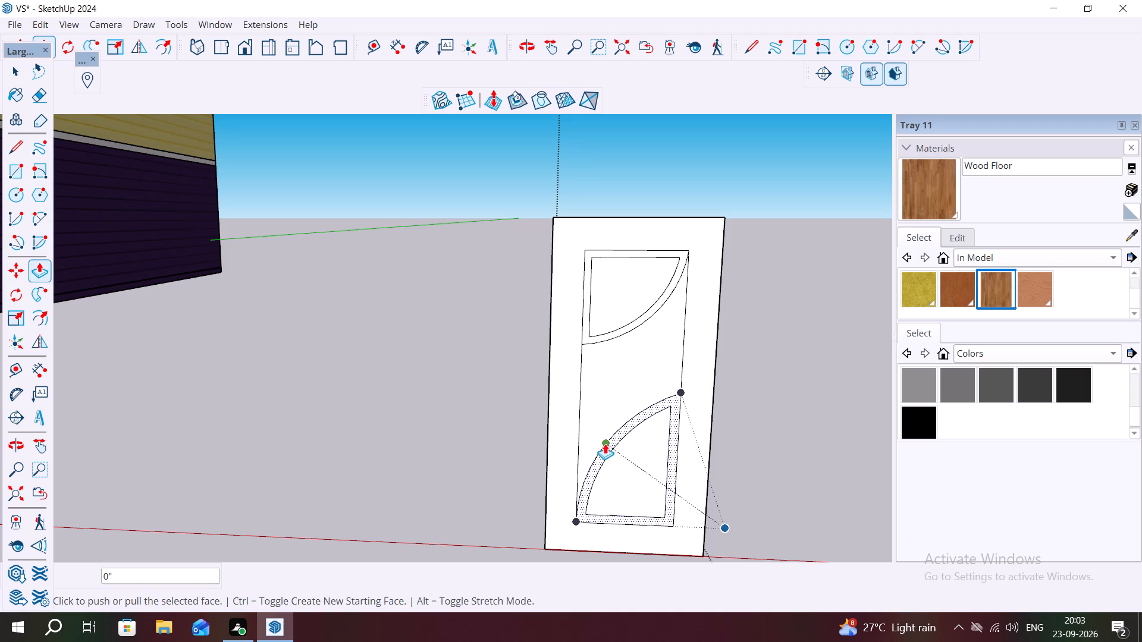
left_click(602, 443)
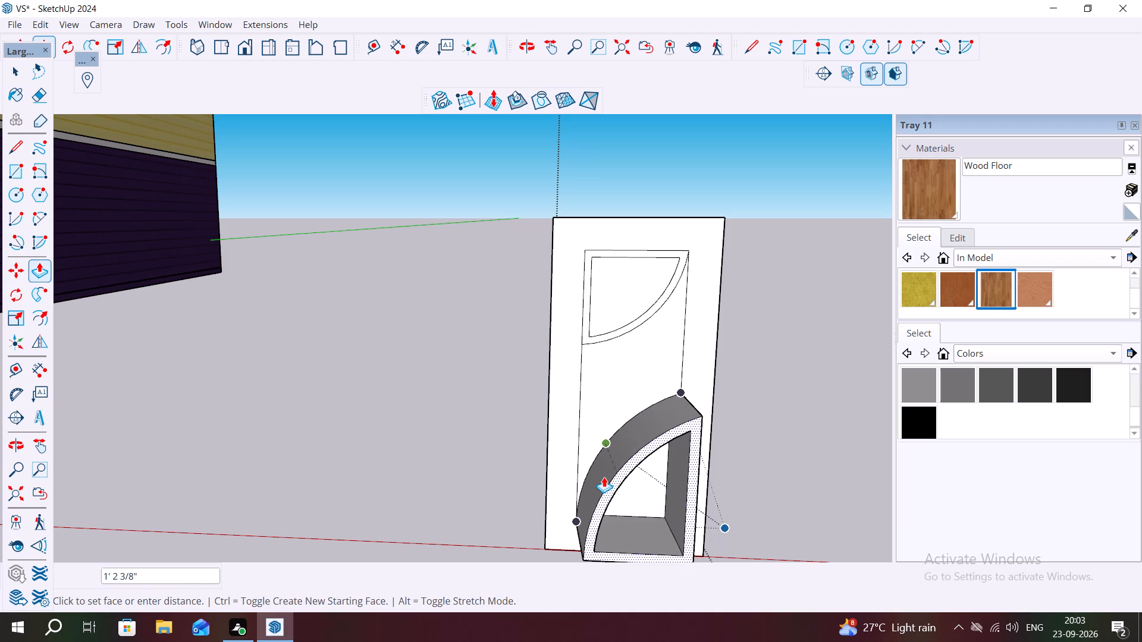
type("3\"")
key("Return")
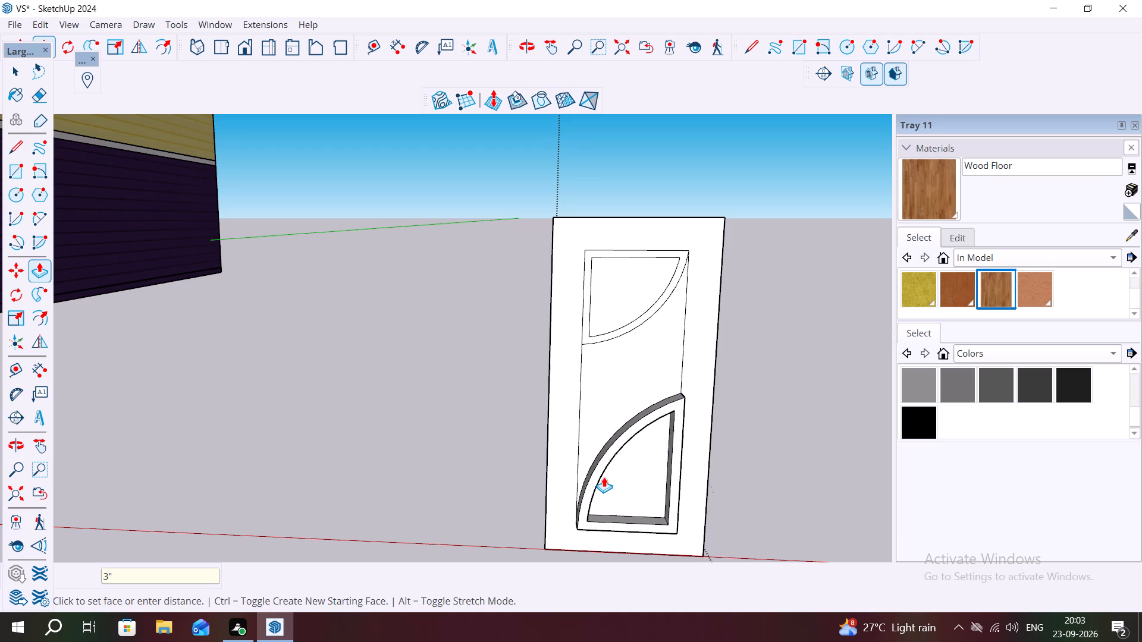
Push/Pull the upper curved panel's border outward by the same 3 in.
scroll(625, 324, "up", 2)
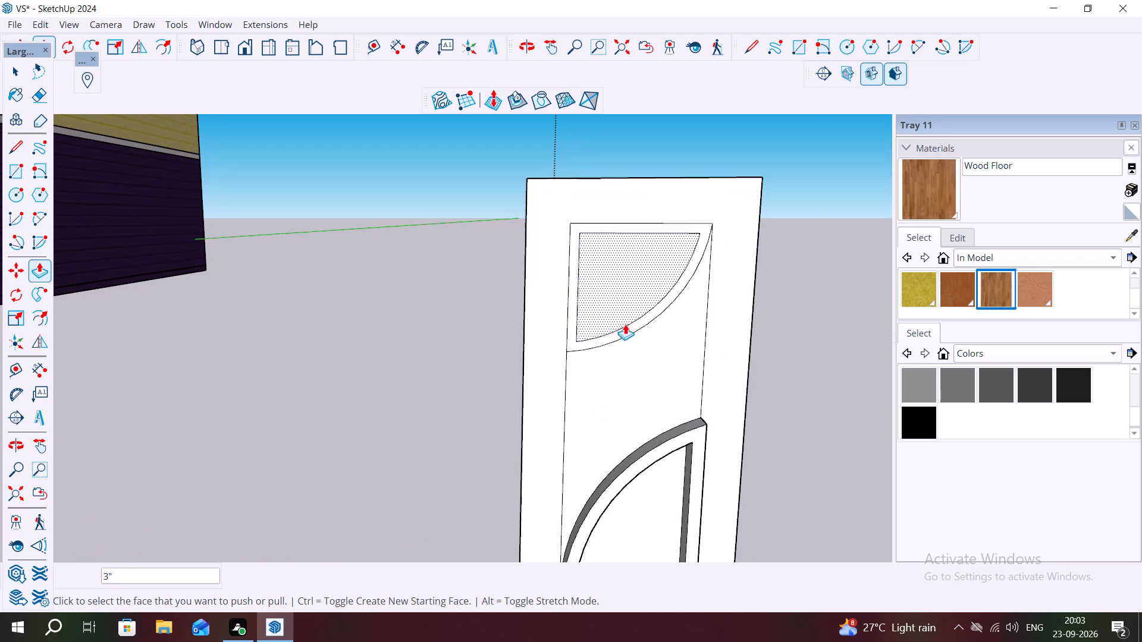
scroll(625, 324, "up", 4)
double_click(631, 328)
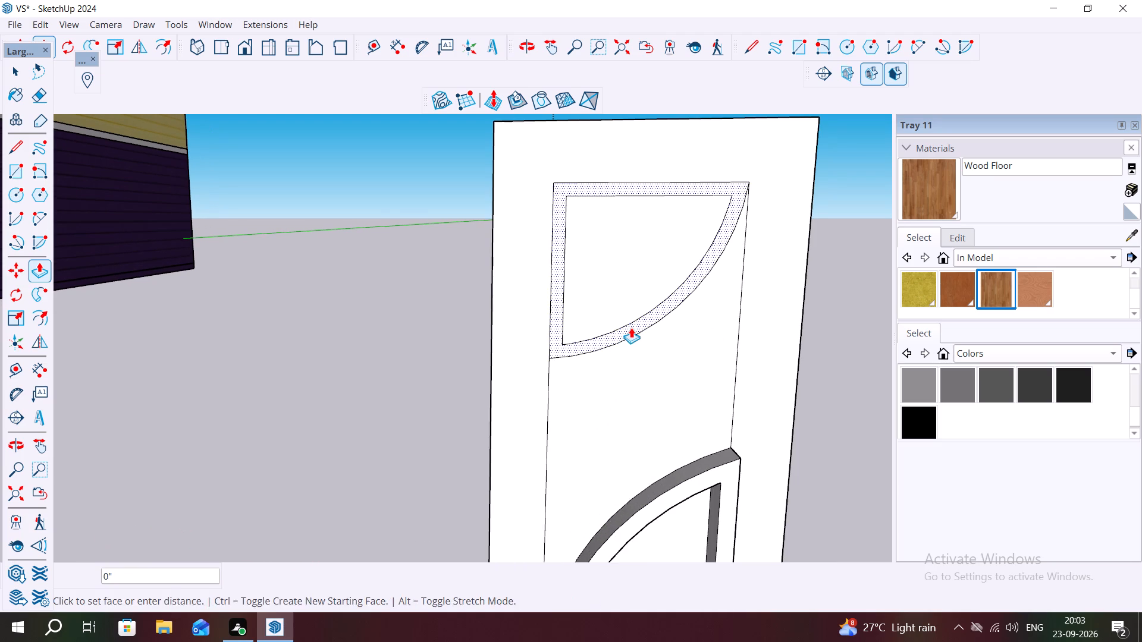
middle_click_drag(709, 371, 735, 311)
key("Escape")
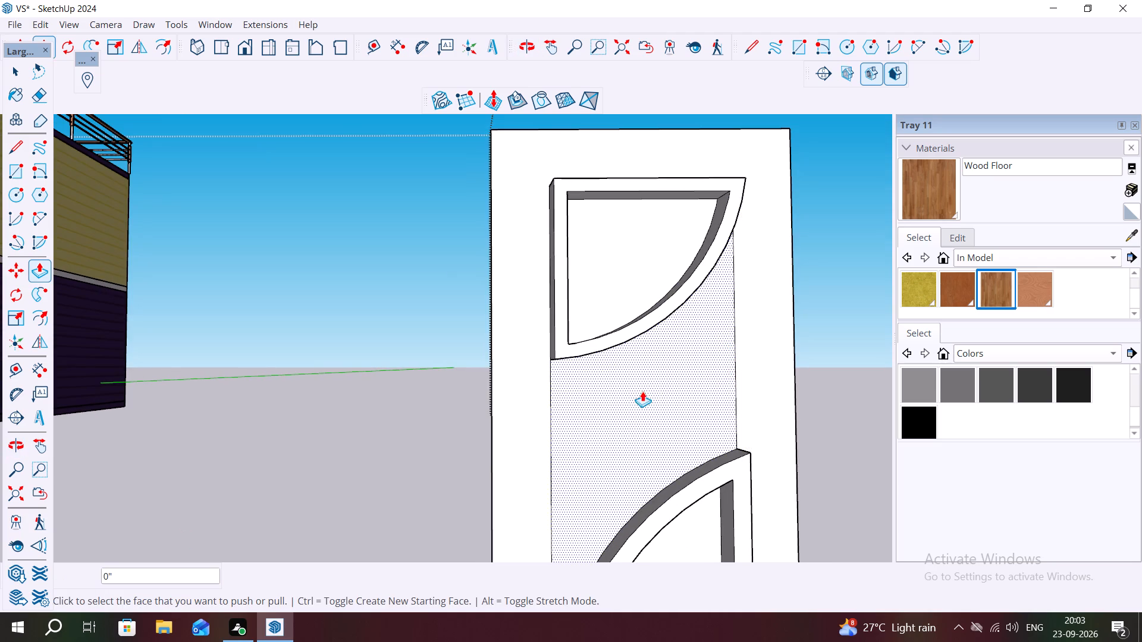
scroll(642, 389, "down", 8)
scroll(632, 377, "up", 1)
scroll(632, 378, "down", 1)
key("space")
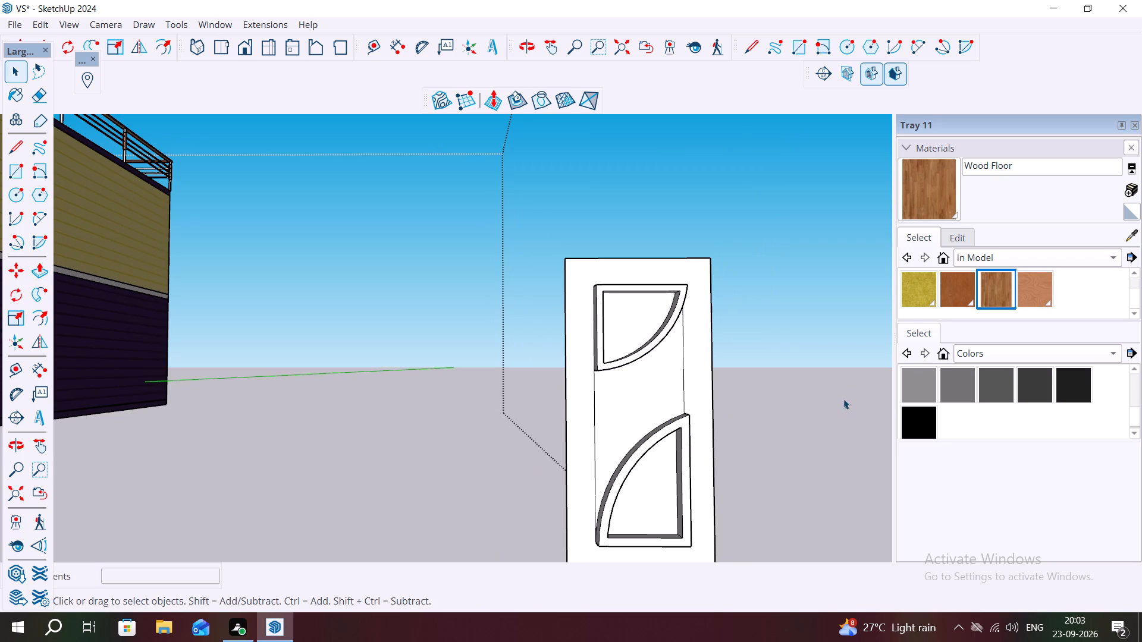
Paint both curved panels' inner faces and the area between them with Wood Cherry Original.
left_click(941, 290)
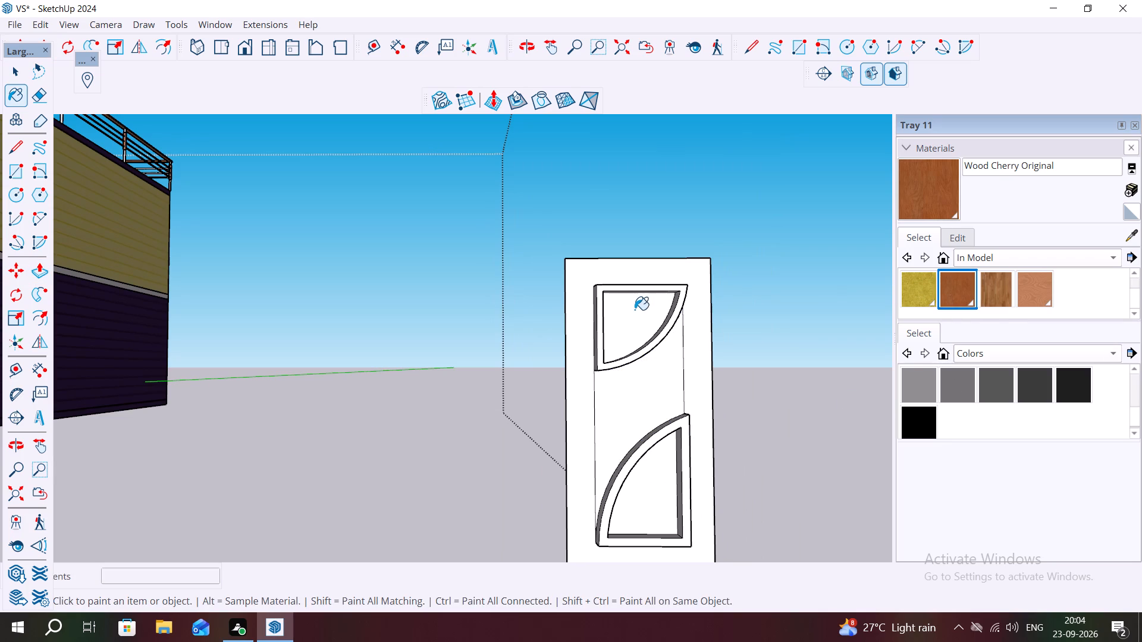
left_click(635, 310)
left_click(655, 463)
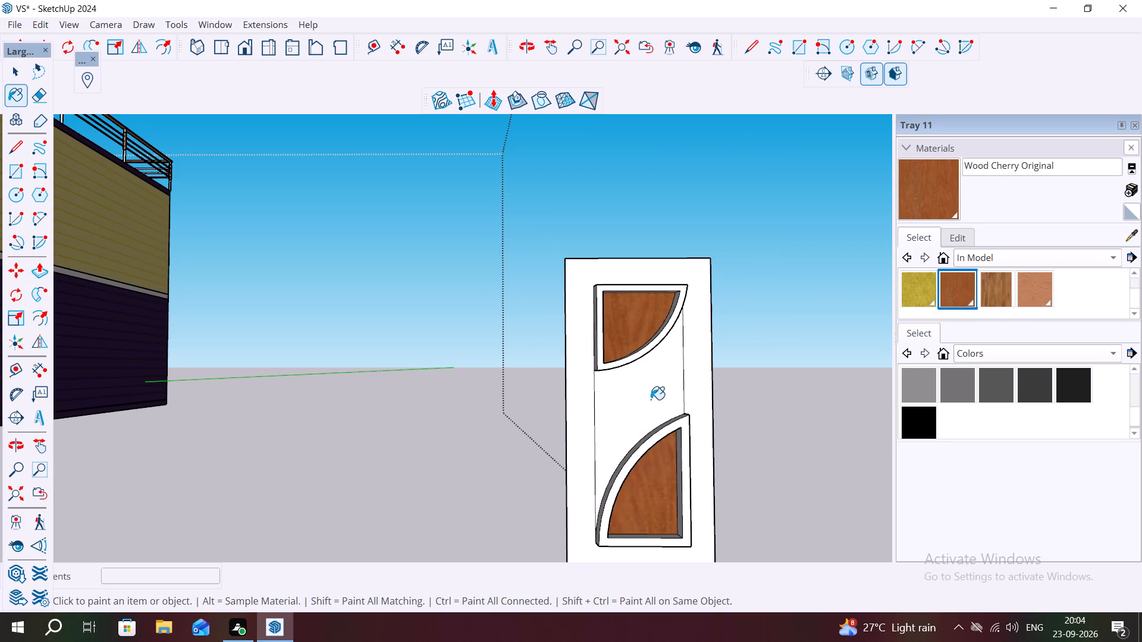
left_click(645, 394)
Paint the upper curved panel border's front face and its inner vertical and curved sides with Wood Board Cork.
left_click(909, 285)
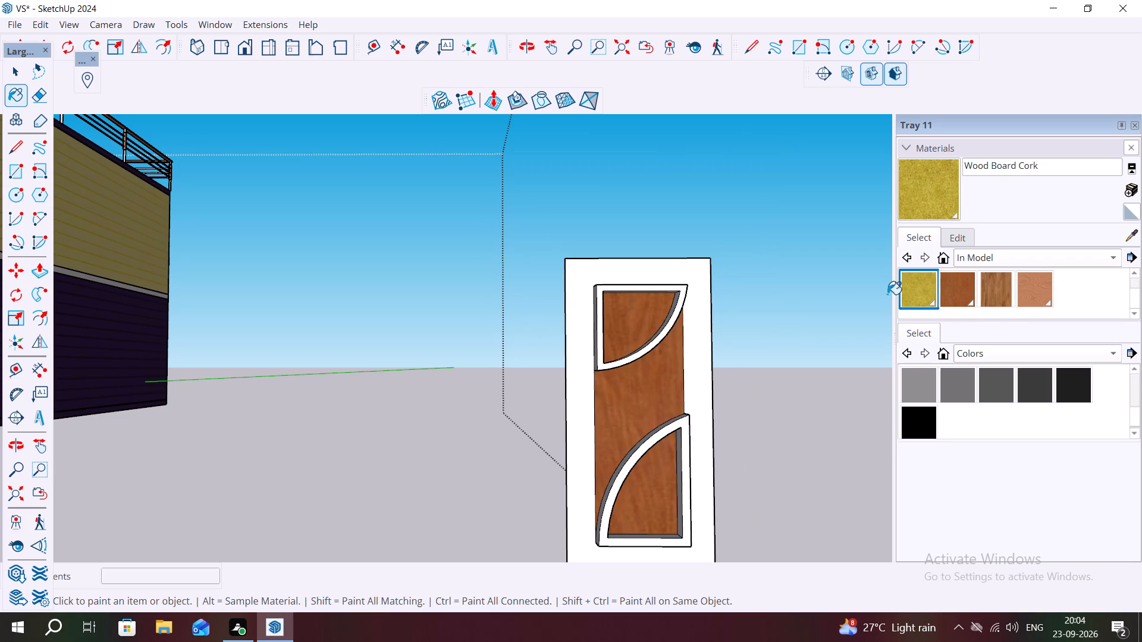
scroll(624, 352, "up", 8)
left_click(646, 357)
middle_click_drag(589, 348, 577, 391)
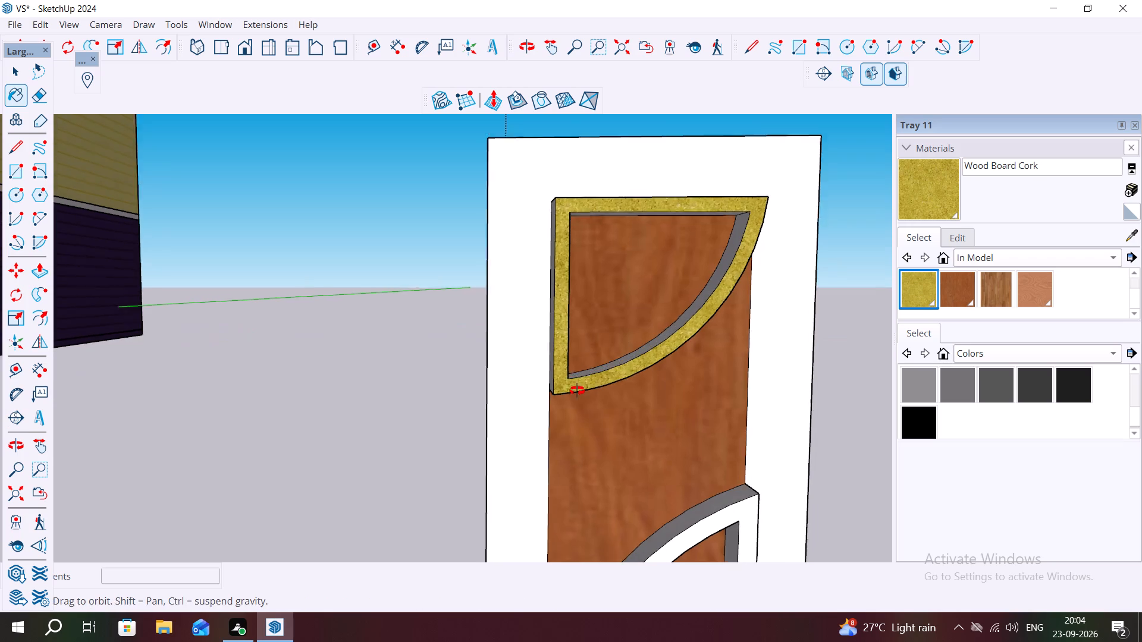
middle_click_drag(577, 391, 561, 398)
scroll(567, 357, "up", 5)
middle_click_drag(594, 322, 423, 323)
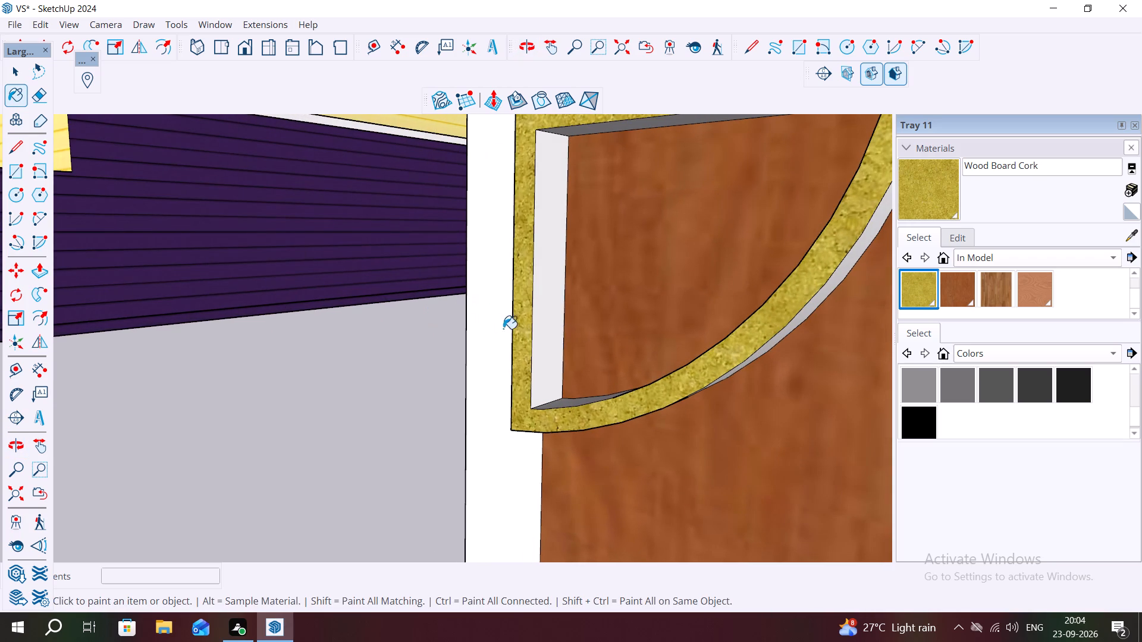
left_click(539, 332)
middle_click_drag(550, 360, 681, 476)
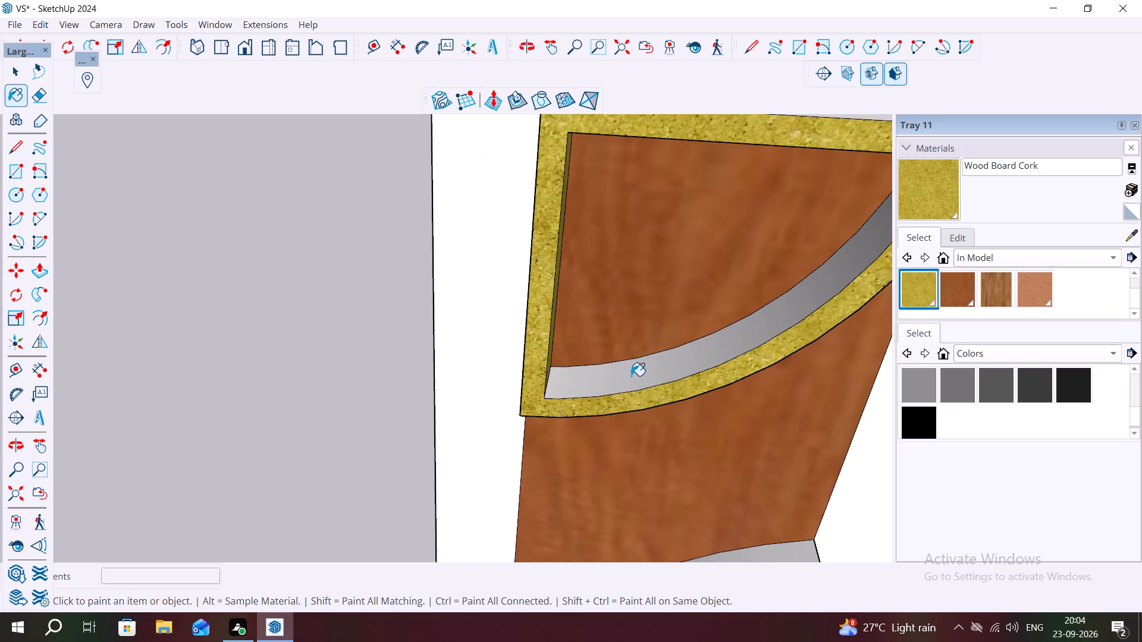
left_click(631, 376)
Paint the upper border's outer vertical, top and curved sides and its inner top side with Wood Board Cork.
middle_click_drag(574, 356, 770, 366)
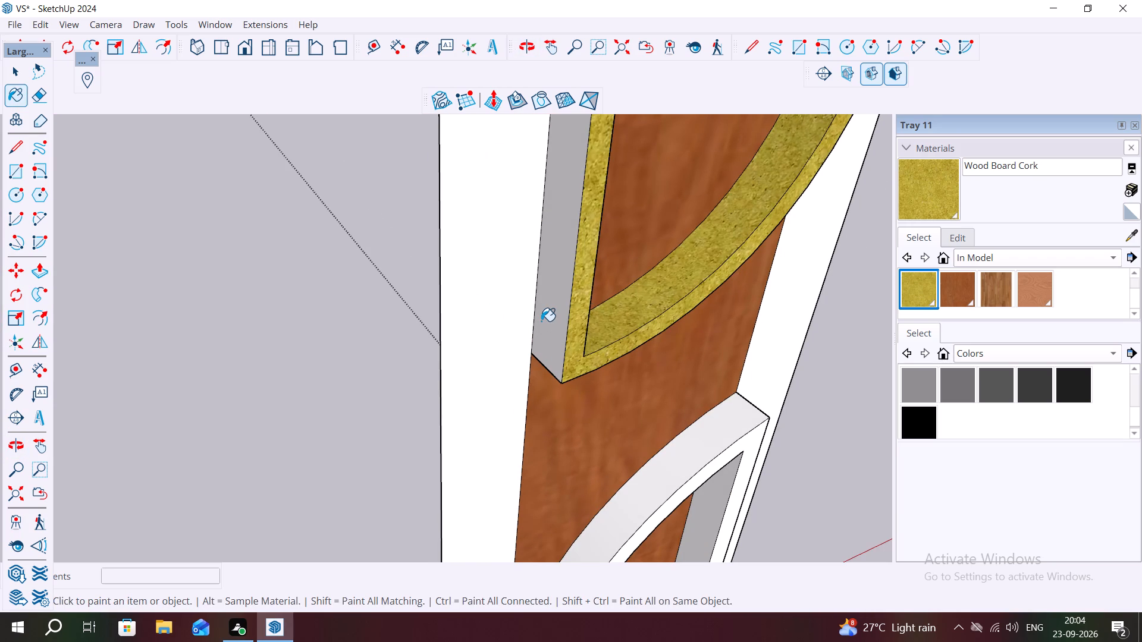
left_click(548, 321)
scroll(576, 337, "down", 7)
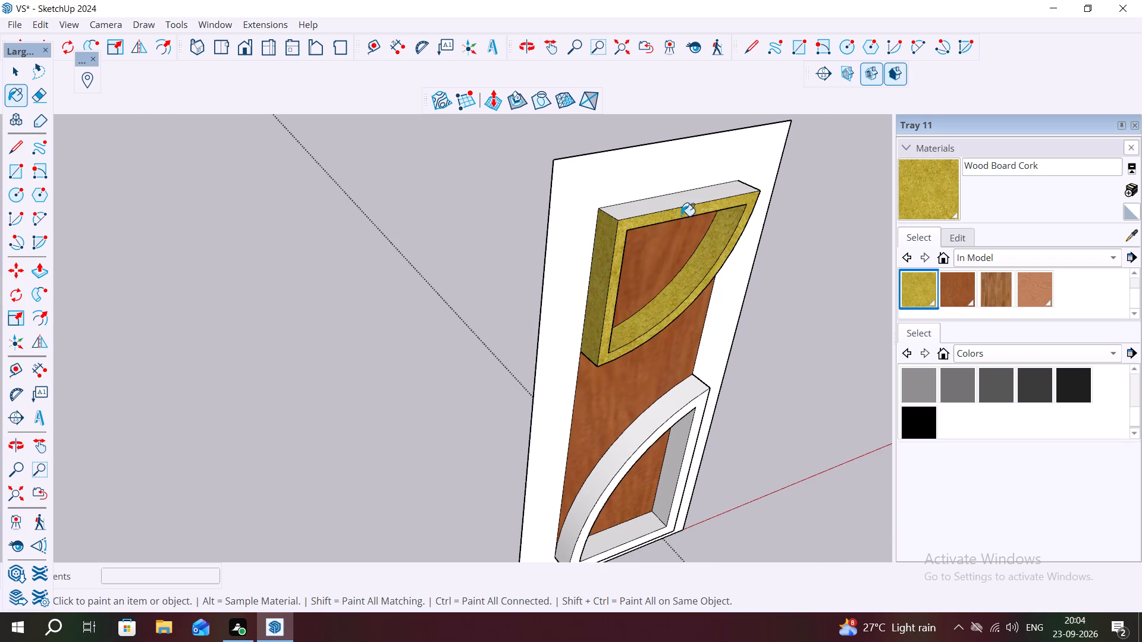
left_click(680, 206)
middle_click_drag(745, 248, 498, 0)
middle_click_drag(754, 356, 703, 301)
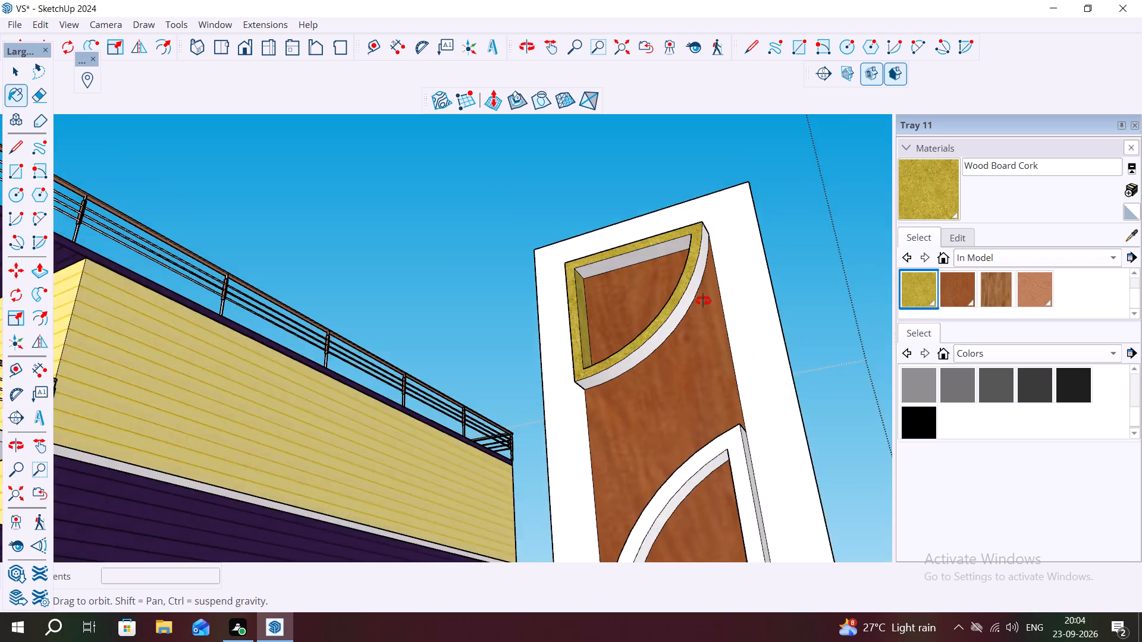
middle_click_drag(703, 301, 657, 204)
left_click(672, 308)
left_click(629, 279)
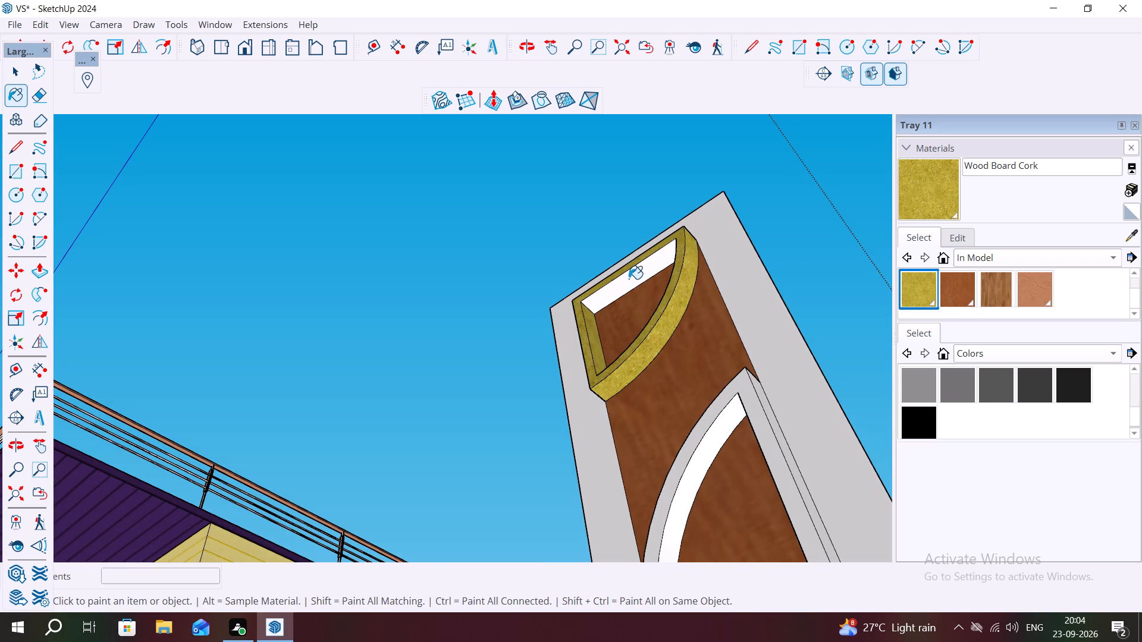
Paint the lower curved panel border's outer bottom side and front face with Wood Board Cork.
scroll(643, 306, "down", 3)
middle_click_drag(650, 308, 803, 283)
middle_click_drag(658, 369, 763, 522)
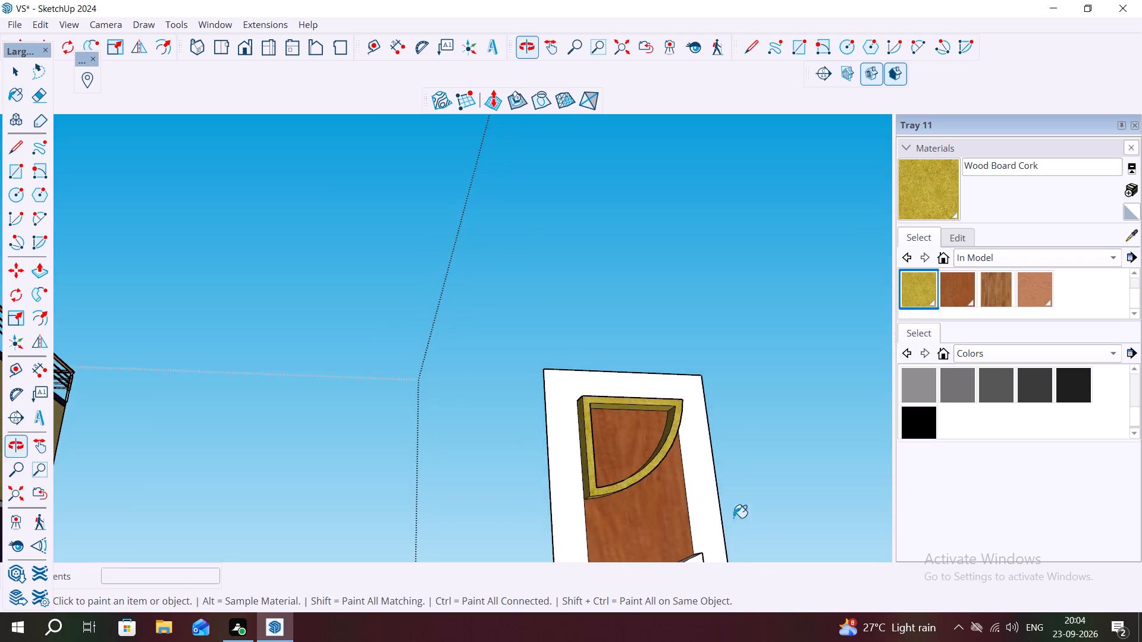
scroll(764, 448, "down", 5)
scroll(799, 423, "up", 1)
scroll(800, 424, "down", 2)
scroll(625, 440, "down", 7)
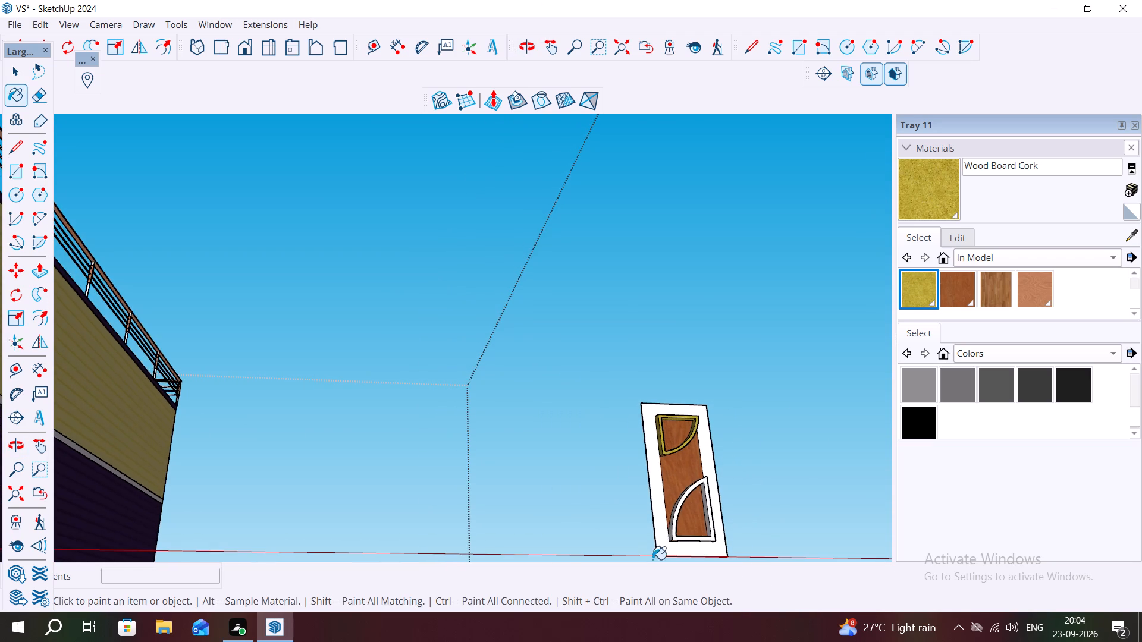
scroll(667, 556, "up", 11)
scroll(711, 530, "down", 1)
scroll(687, 568, "up", 3)
middle_click_drag(682, 545, 676, 441)
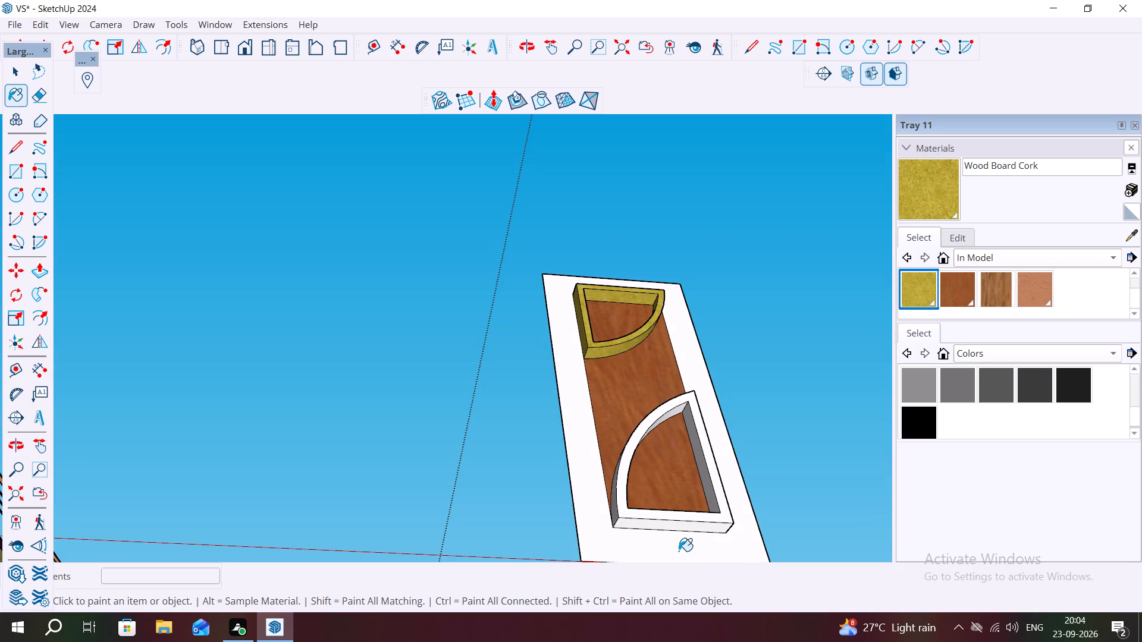
left_click(682, 531)
scroll(679, 542, "up", 2)
middle_click_drag(678, 536, 672, 479)
scroll(663, 521, "up", 7)
left_click(680, 511)
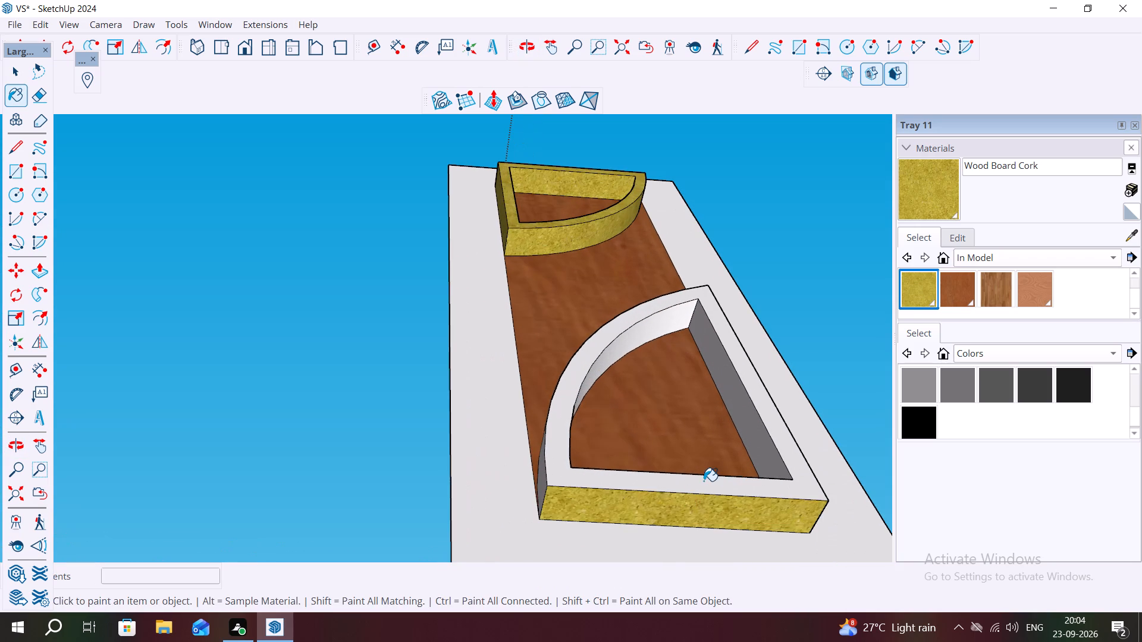
left_click(704, 481)
Paint the lower border's outer curved side and inner vertical side with Wood Board Cork, keeping the door's central area in cherry.
middle_click_drag(710, 491, 729, 549)
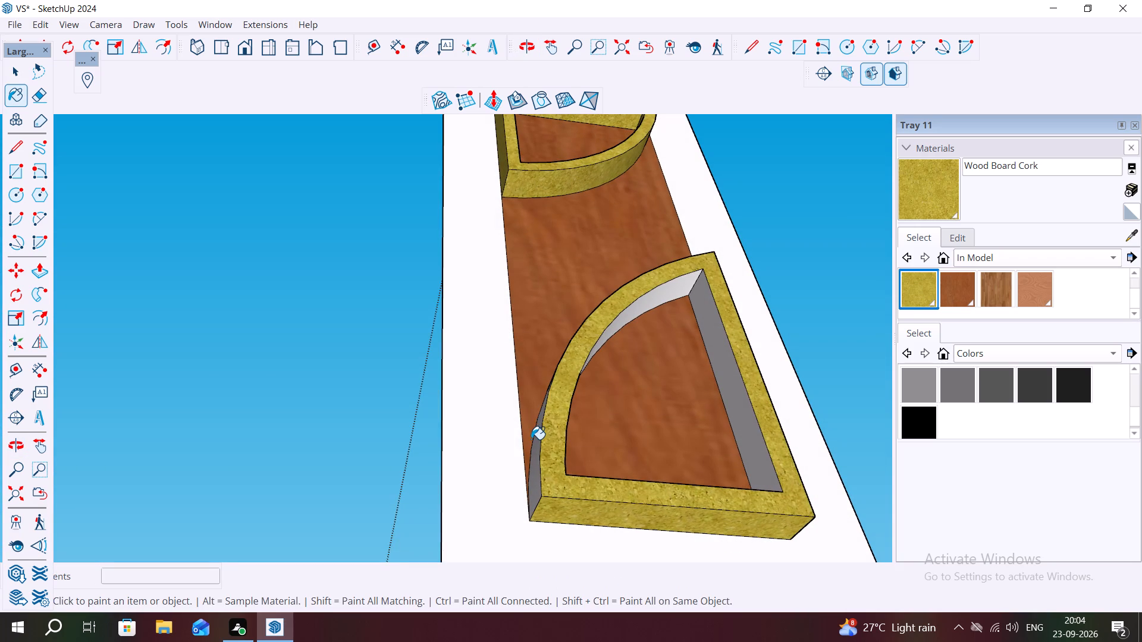
left_click(531, 439)
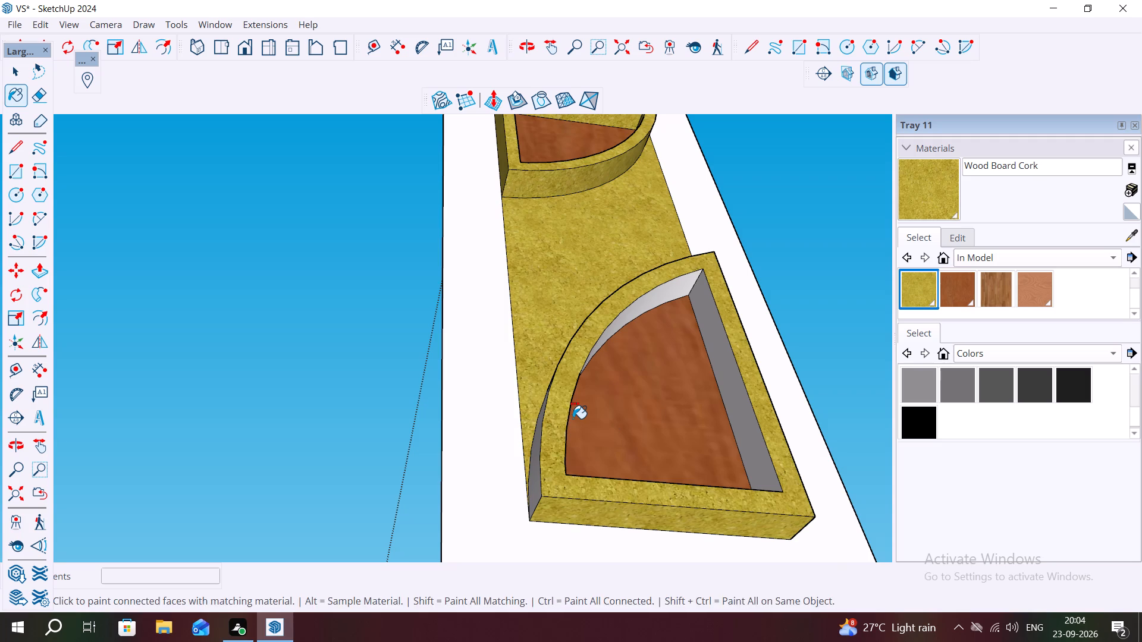
key("ctrl+z")
middle_click_drag(582, 408, 758, 641)
left_click(567, 387)
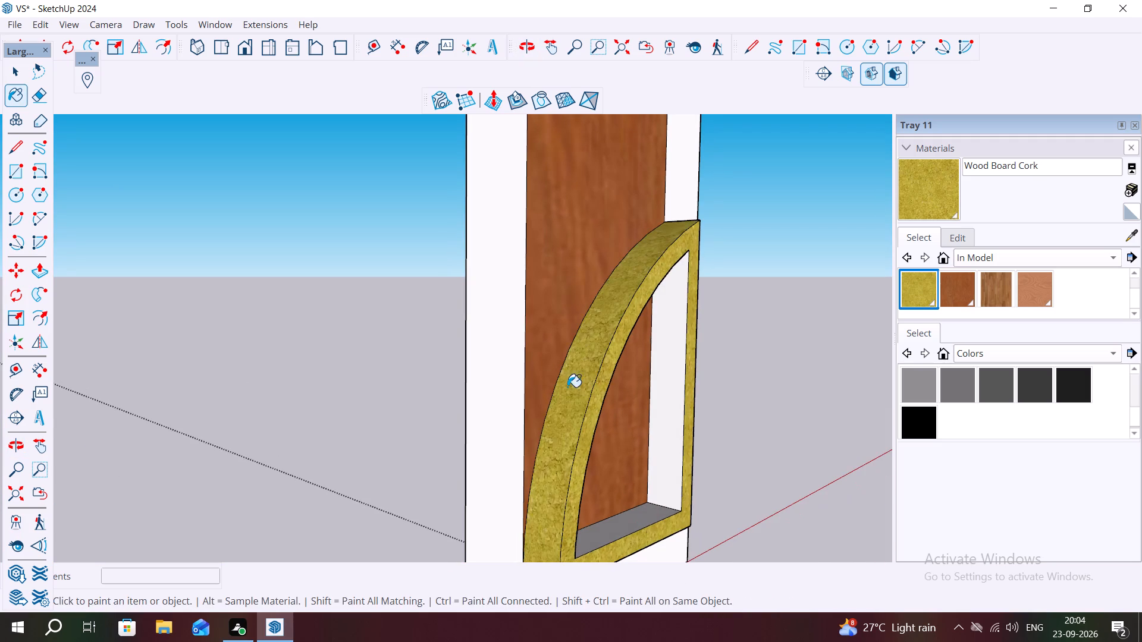
left_click(675, 388)
Paint the lower border's inner curved side and outer vertical side with Wood Board Cork.
middle_click_drag(655, 392, 480, 264)
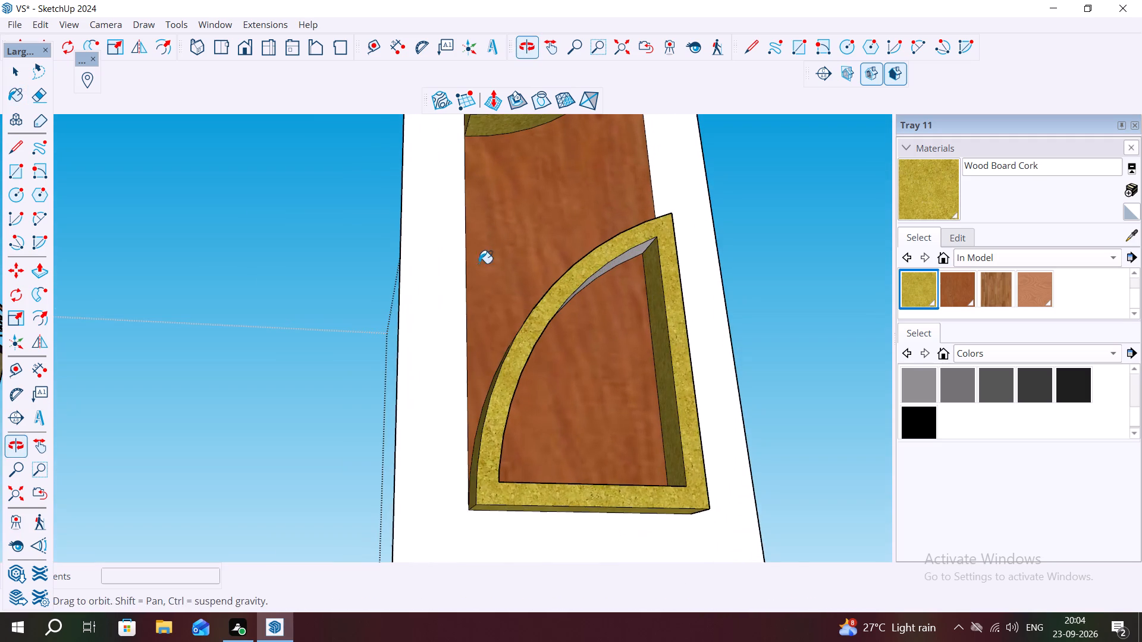
middle_click_drag(544, 353, 404, 370)
left_click(507, 386)
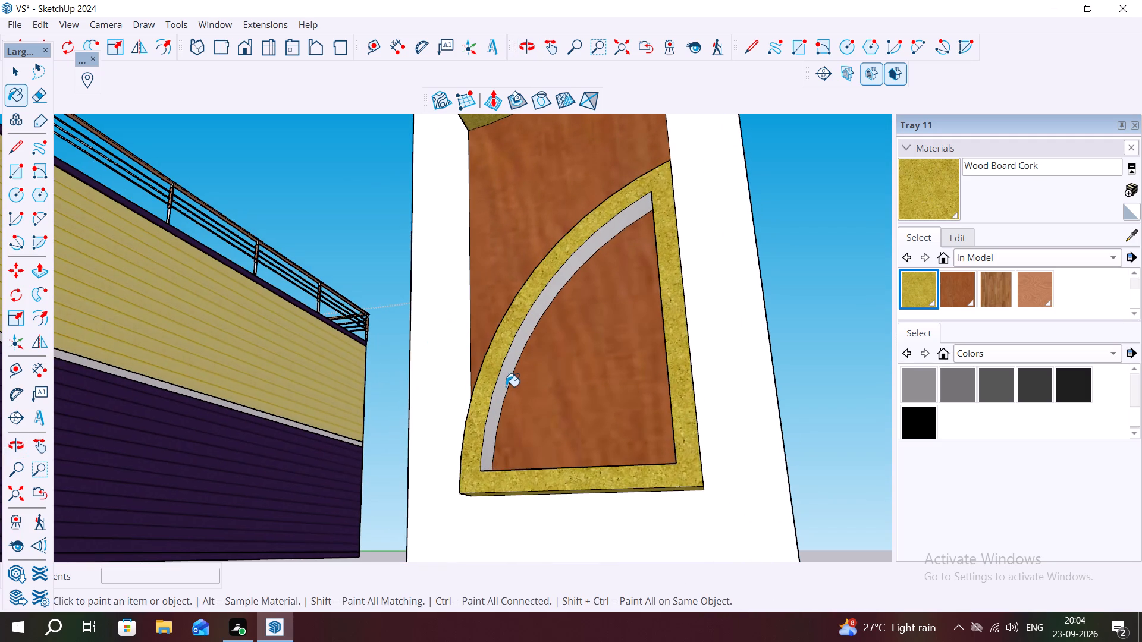
scroll(504, 380, "down", 3)
middle_click_drag(533, 364, 416, 330)
left_click(627, 342)
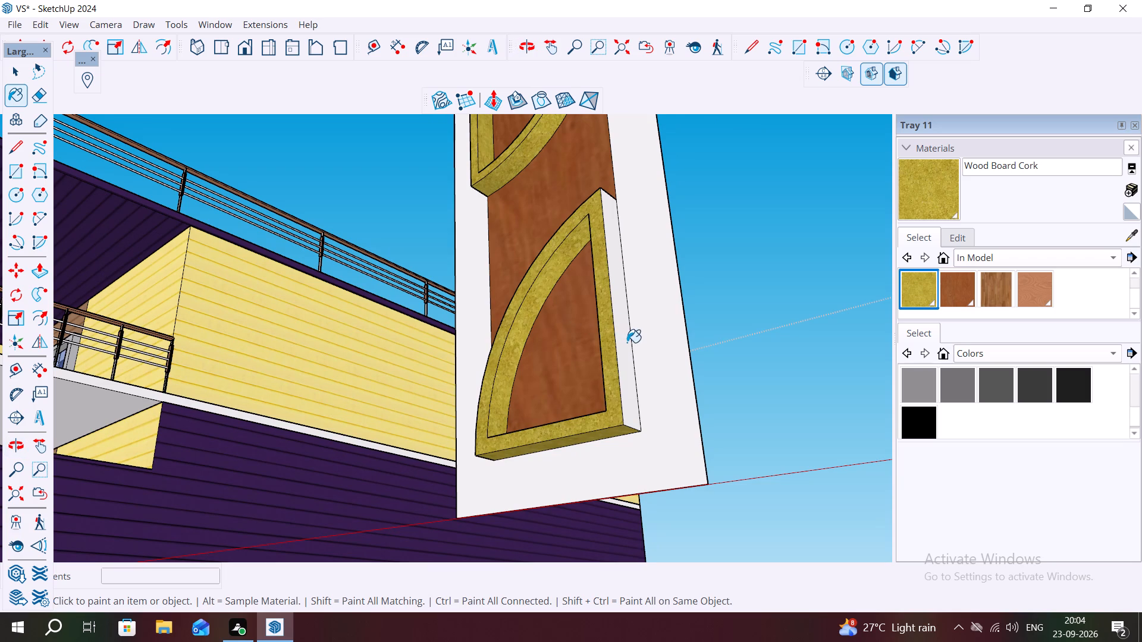
scroll(477, 380, "down", 9)
scroll(589, 427, "up", 1)
scroll(589, 427, "down", 1)
middle_click_drag(519, 383, 635, 486)
scroll(636, 477, "down", 3)
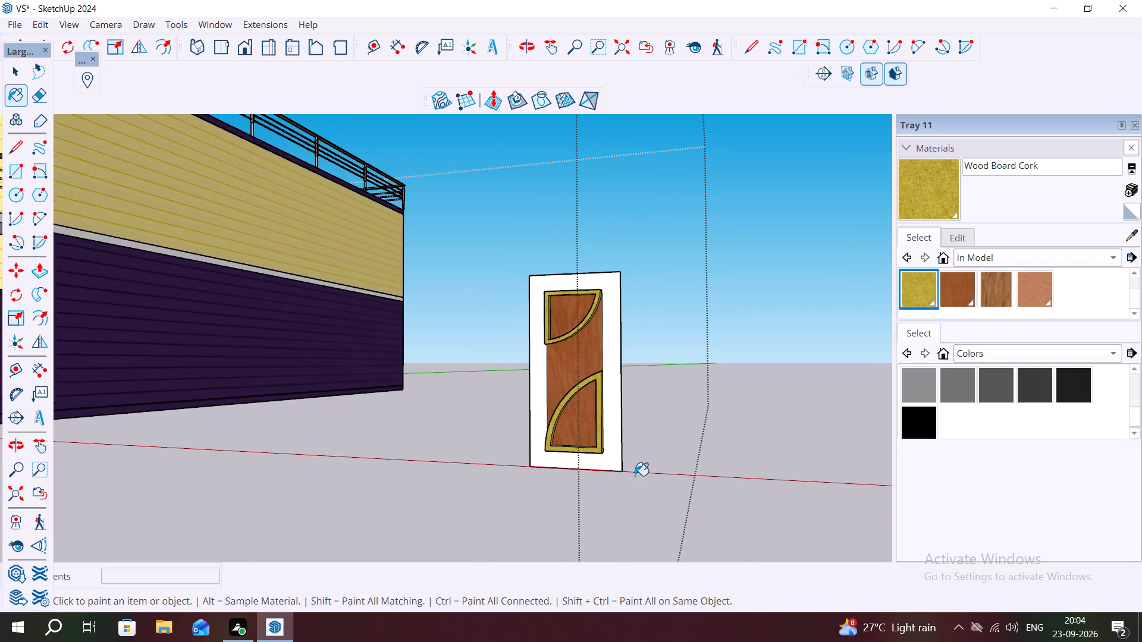
scroll(554, 350, "up", 6)
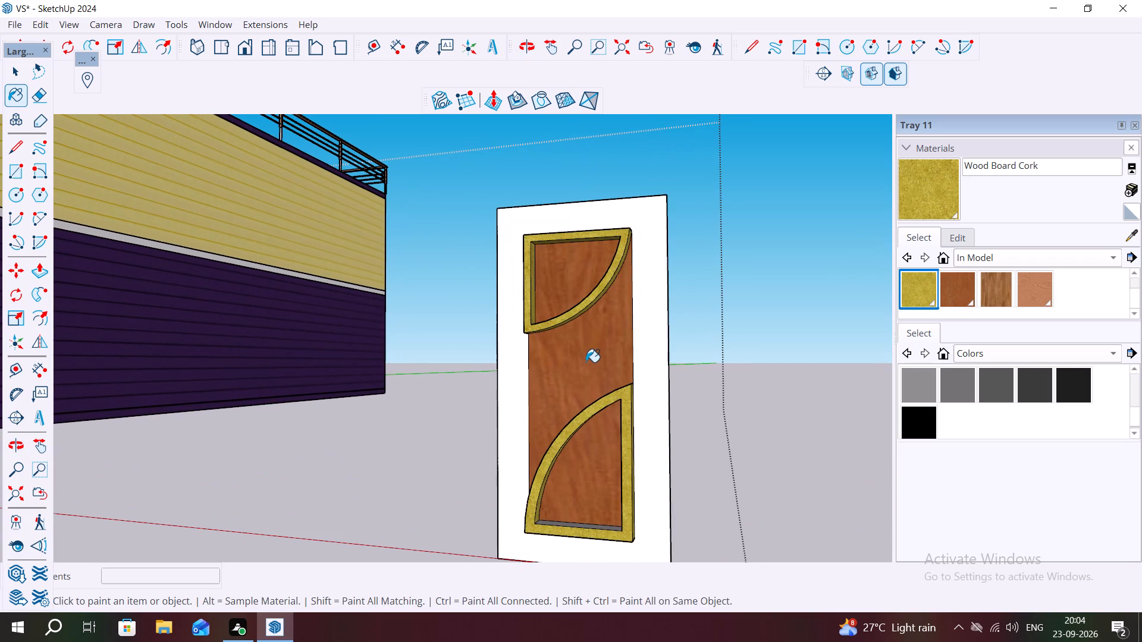
key("Escape")
key("space")
Paint the lower border's inner bottom side with Wood Board Cork.
left_click(924, 281)
middle_click_drag(574, 476, 616, 533)
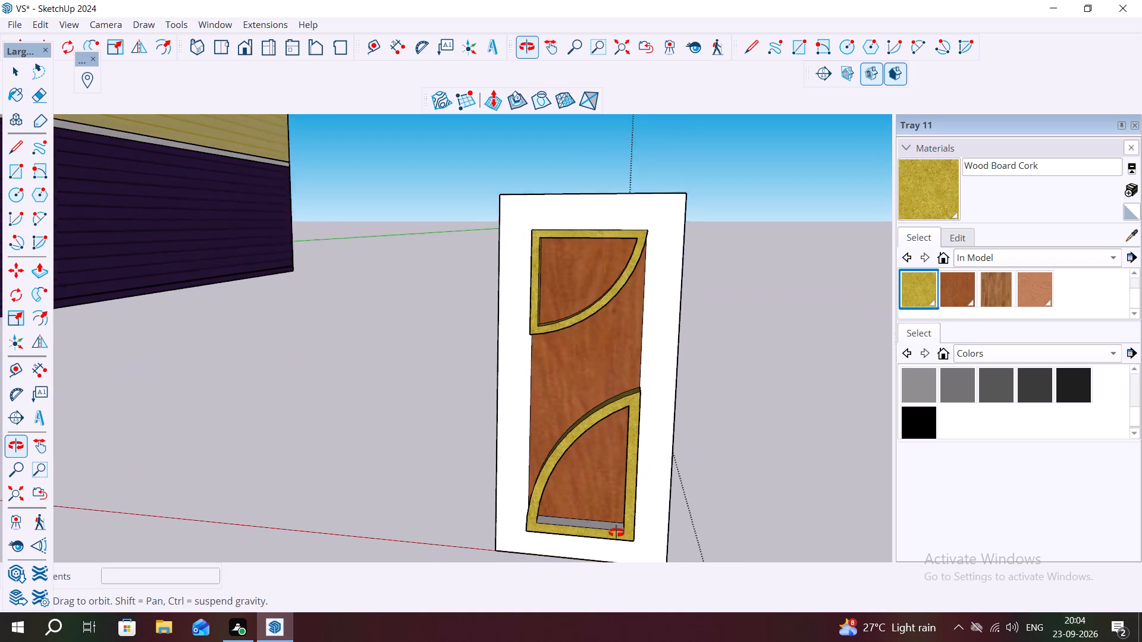
middle_click_drag(616, 533, 617, 535)
scroll(589, 530, "up", 7)
left_click(583, 524)
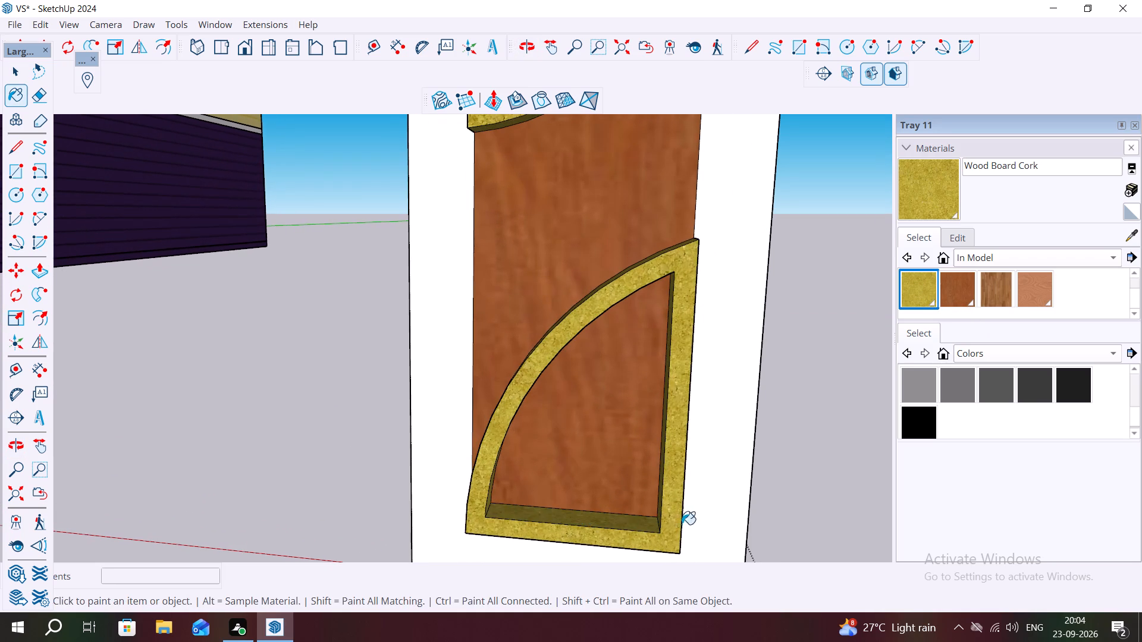
Examine the painted door from a distance and alongside the house.
scroll(708, 508, "down", 6)
middle_click_drag(814, 509, 687, 555)
scroll(707, 409, "down", 11)
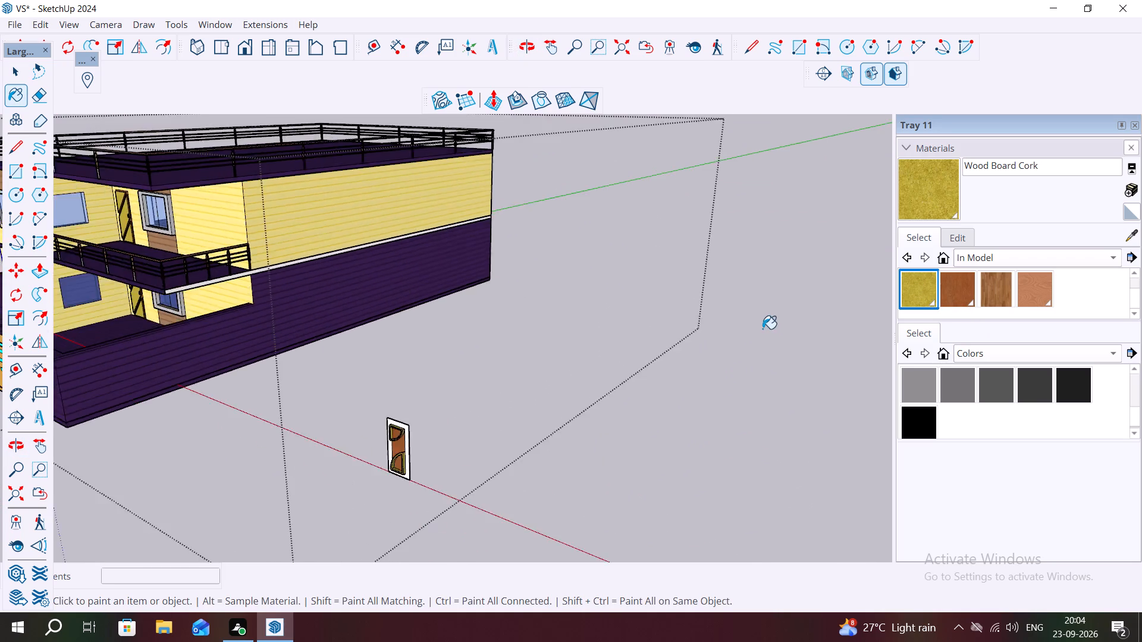
scroll(763, 329, "down", 2)
scroll(490, 489, "up", 11)
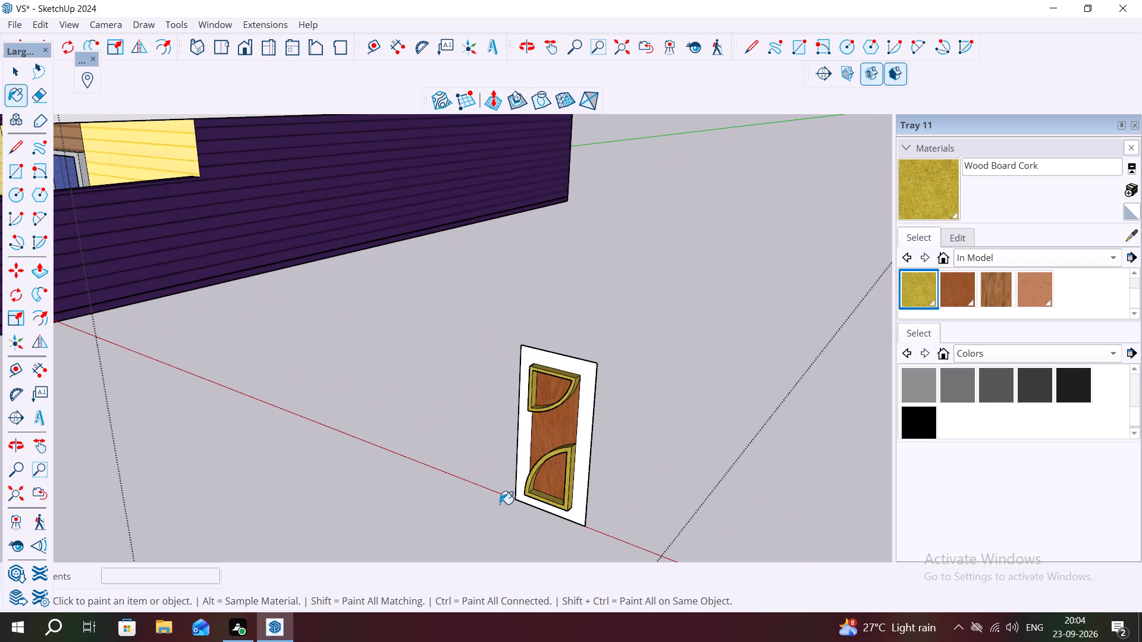
key("Escape")
middle_click_drag(470, 524, 591, 505)
scroll(529, 484, "down", 13)
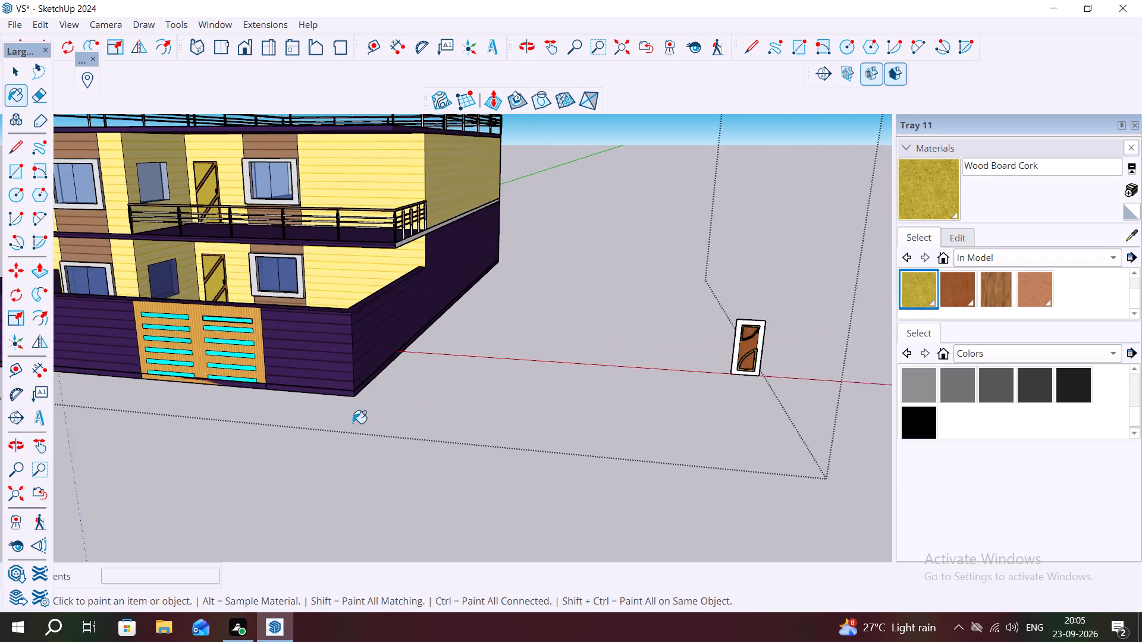
scroll(705, 394, "up", 10)
scroll(739, 398, "down", 1)
scroll(739, 398, "up", 2)
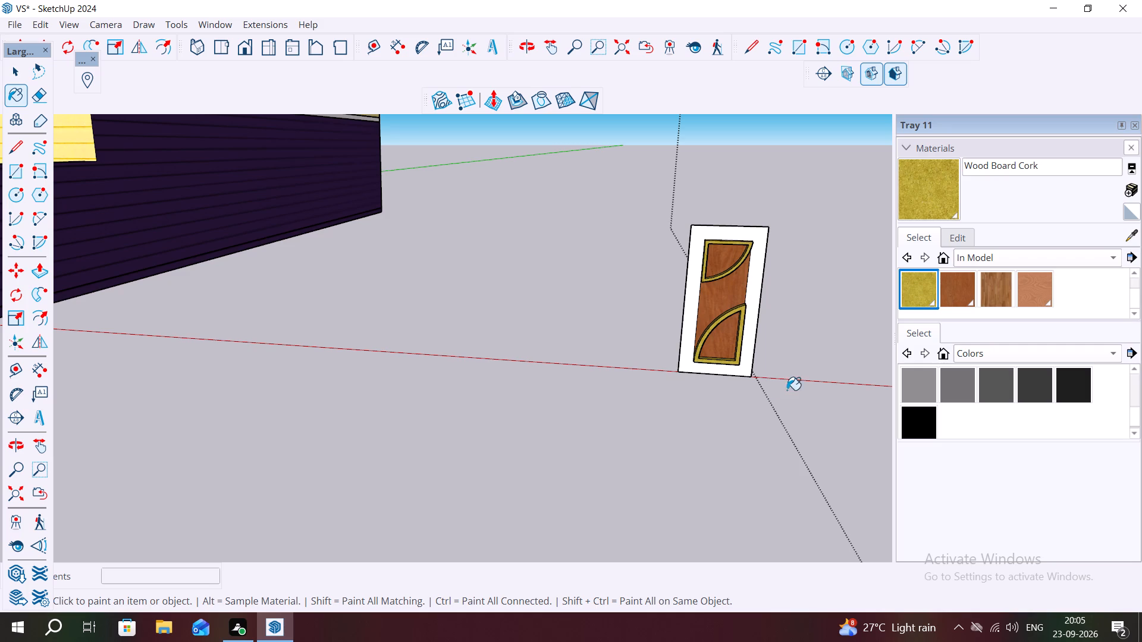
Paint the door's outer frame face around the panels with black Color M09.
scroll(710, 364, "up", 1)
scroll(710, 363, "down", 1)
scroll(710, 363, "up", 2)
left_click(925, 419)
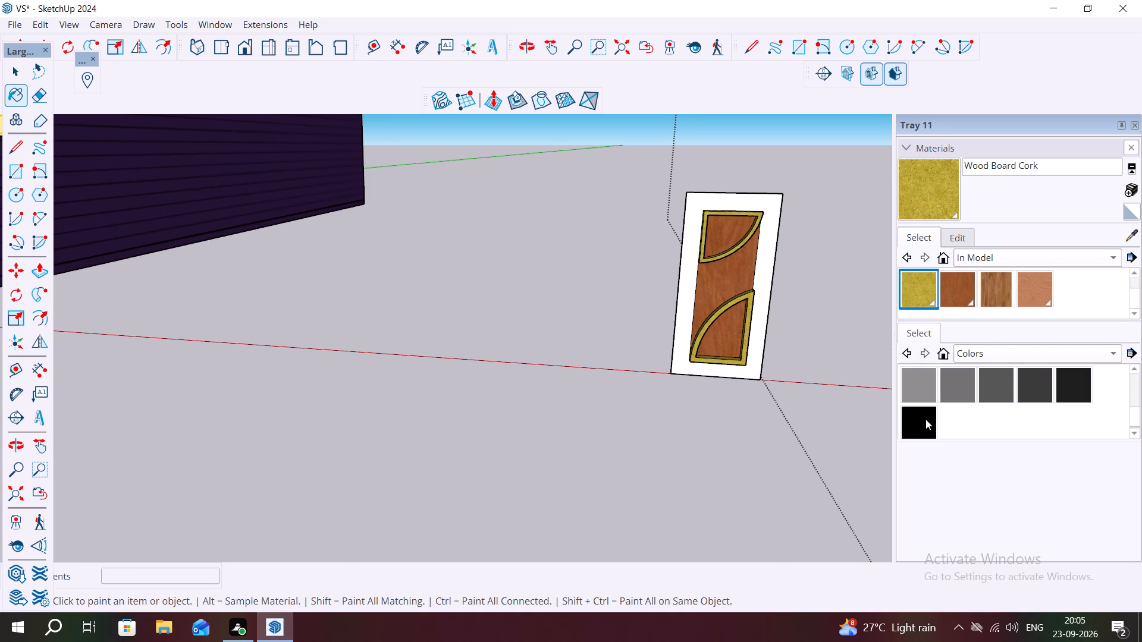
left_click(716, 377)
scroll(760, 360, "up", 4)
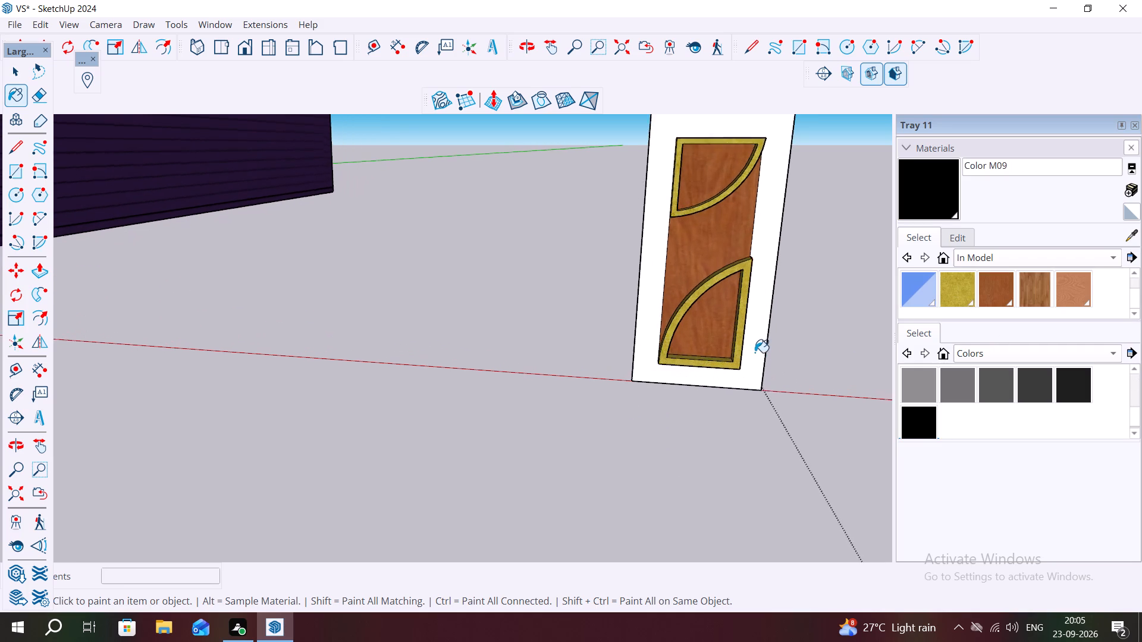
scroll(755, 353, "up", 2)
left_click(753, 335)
Paint the door's outer frame face with the in-model material Teddy_Hat.
scroll(785, 382, "down", 7)
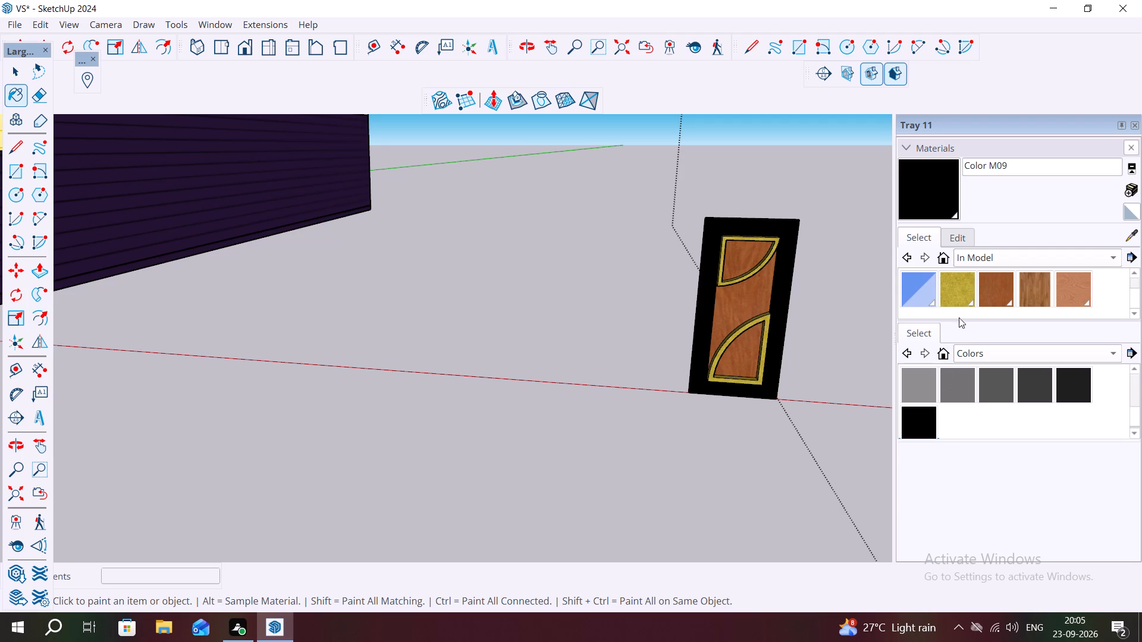
scroll(991, 281, "up", 1)
left_click(911, 290)
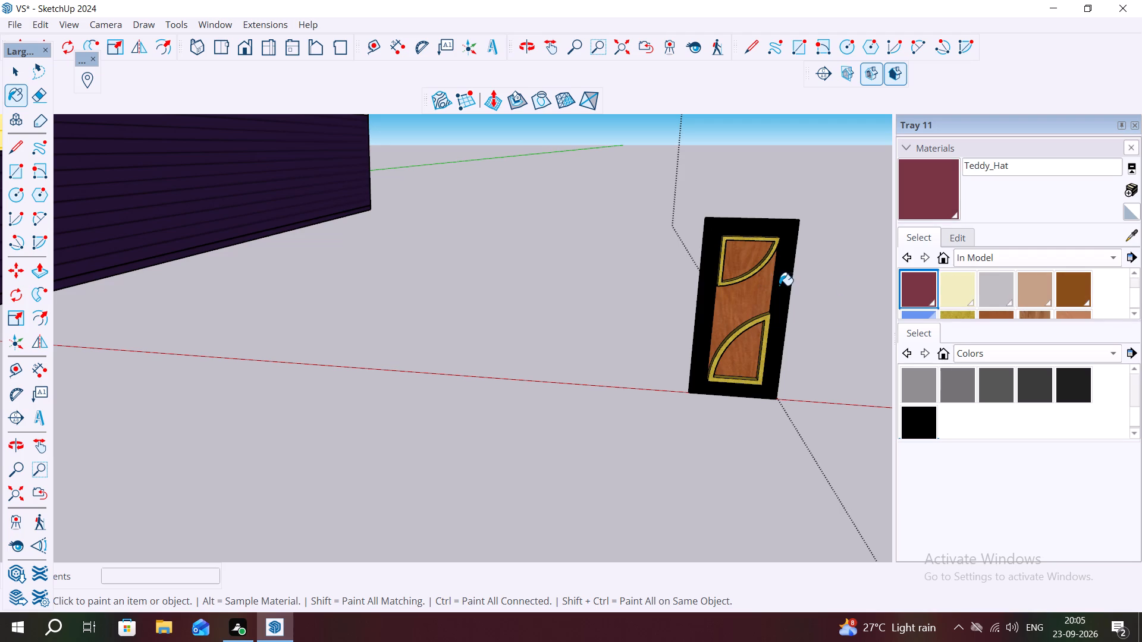
left_click(780, 285)
key("Escape")
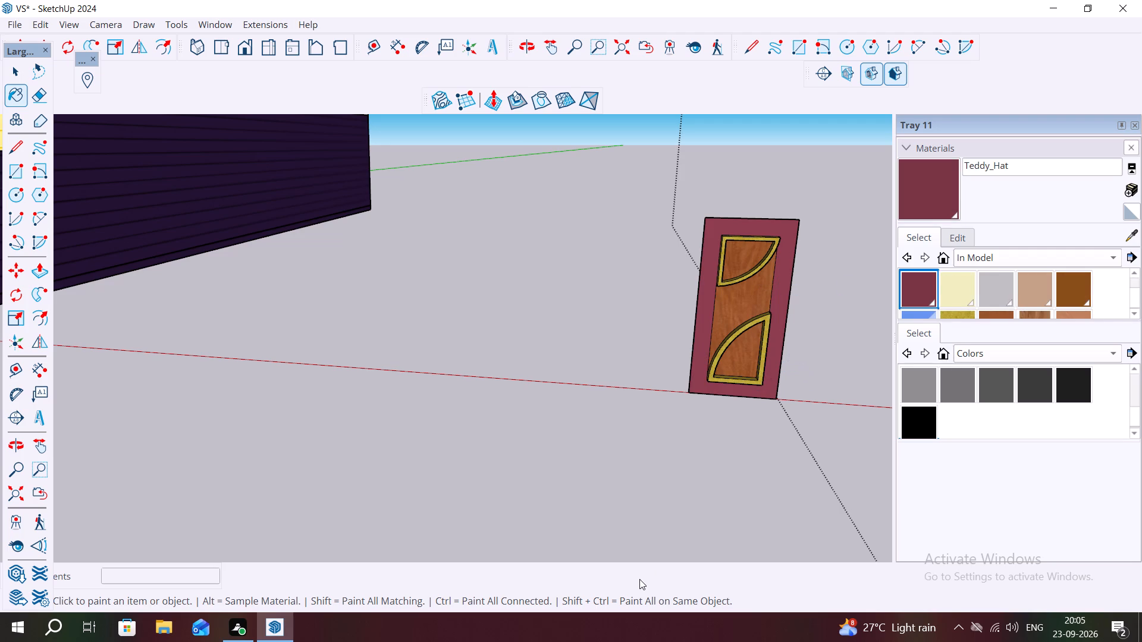
key("space")
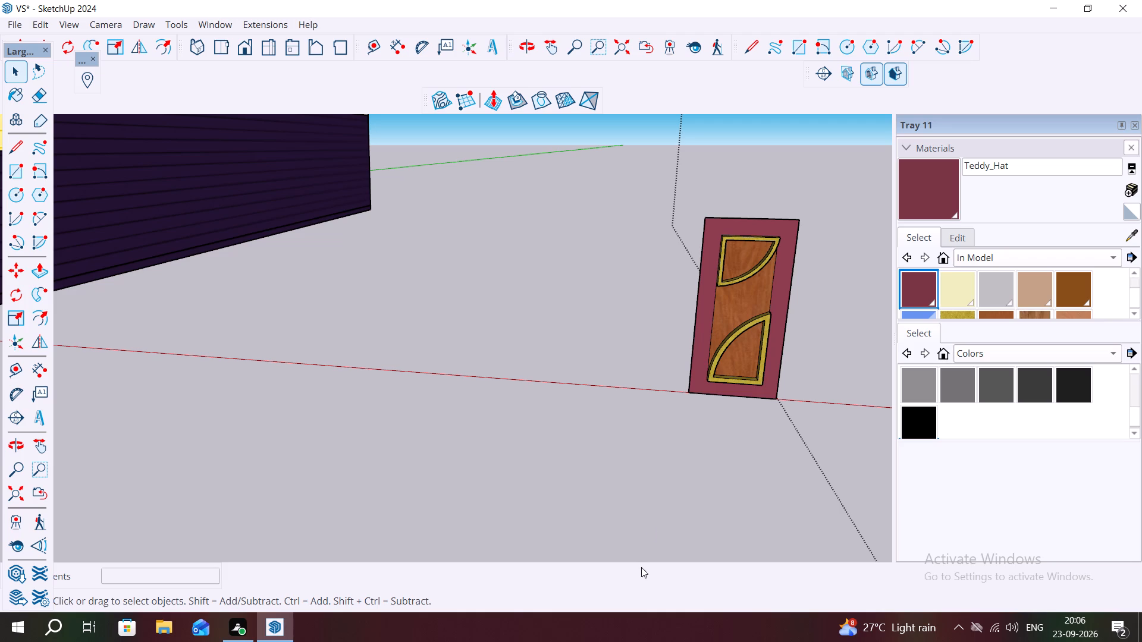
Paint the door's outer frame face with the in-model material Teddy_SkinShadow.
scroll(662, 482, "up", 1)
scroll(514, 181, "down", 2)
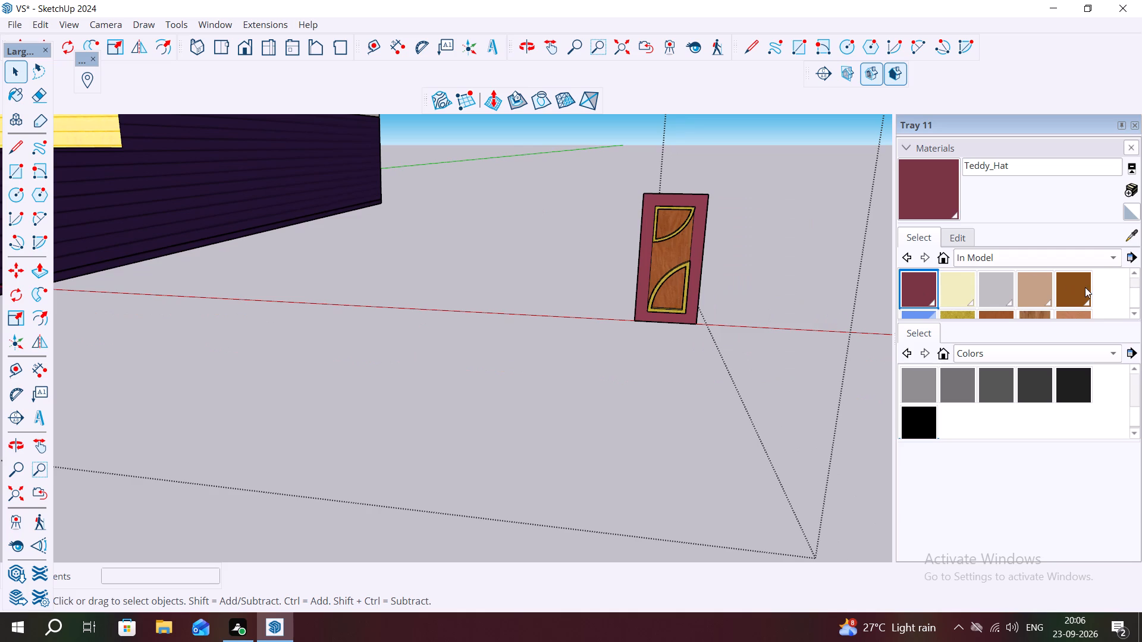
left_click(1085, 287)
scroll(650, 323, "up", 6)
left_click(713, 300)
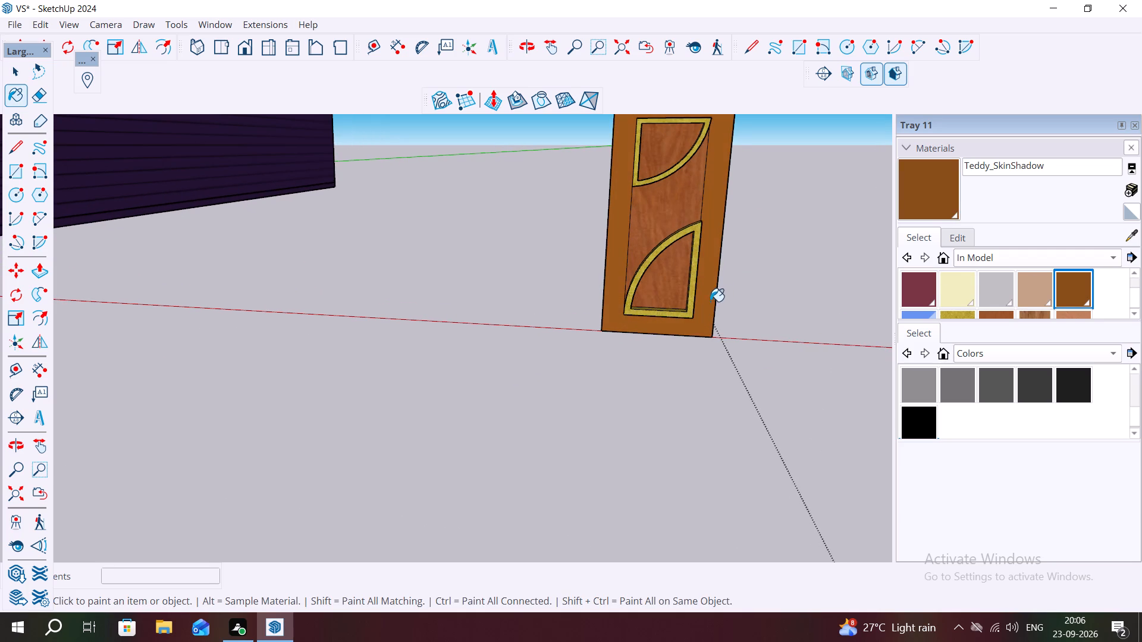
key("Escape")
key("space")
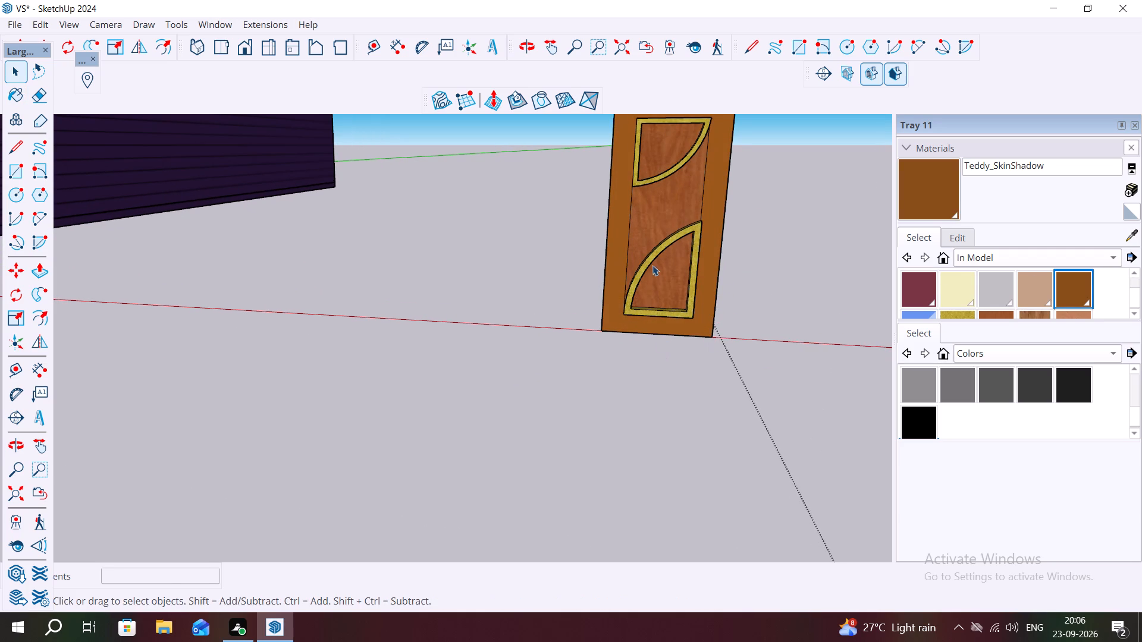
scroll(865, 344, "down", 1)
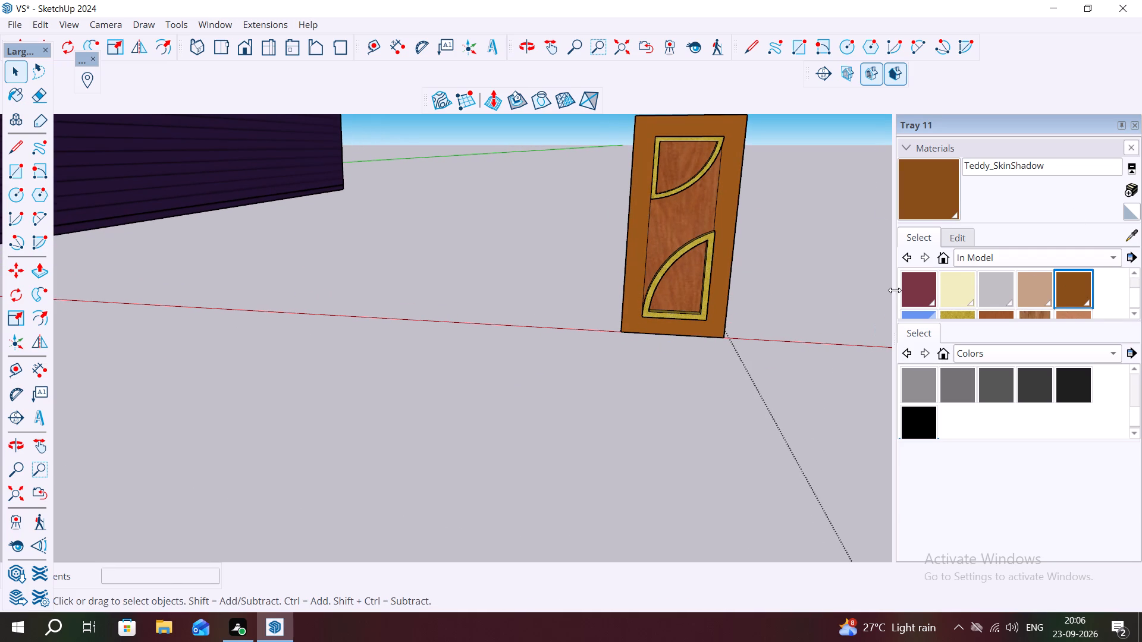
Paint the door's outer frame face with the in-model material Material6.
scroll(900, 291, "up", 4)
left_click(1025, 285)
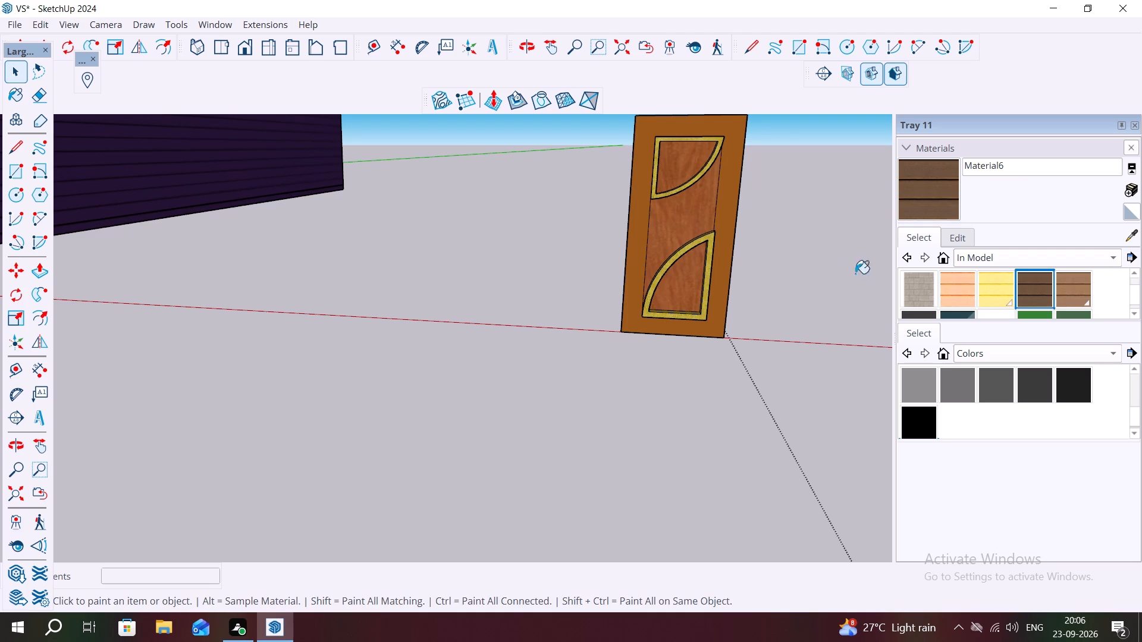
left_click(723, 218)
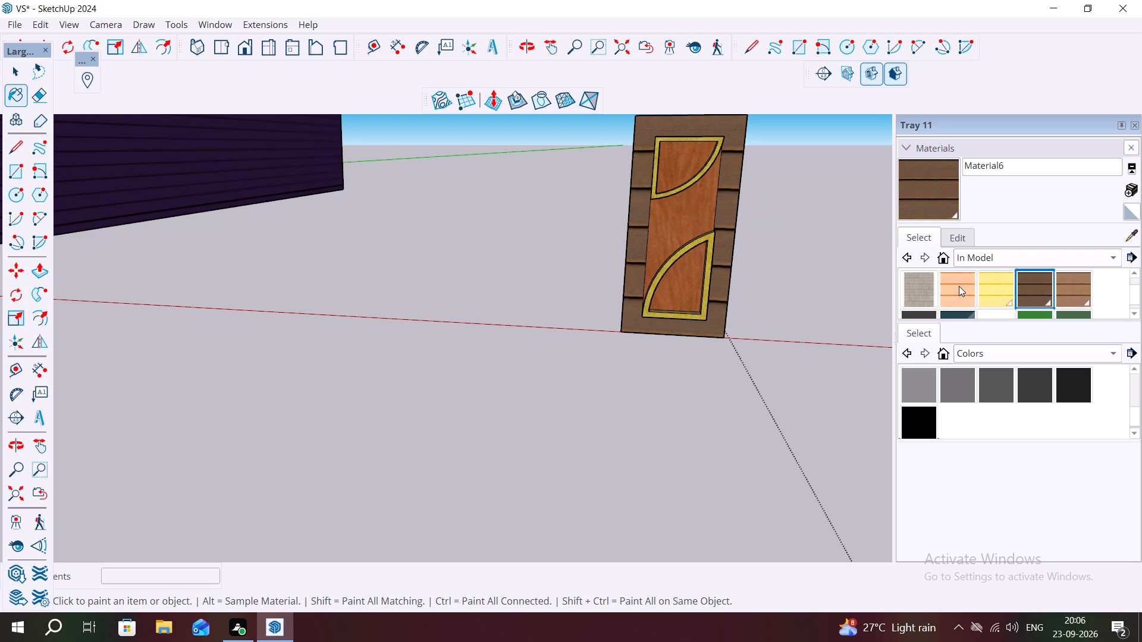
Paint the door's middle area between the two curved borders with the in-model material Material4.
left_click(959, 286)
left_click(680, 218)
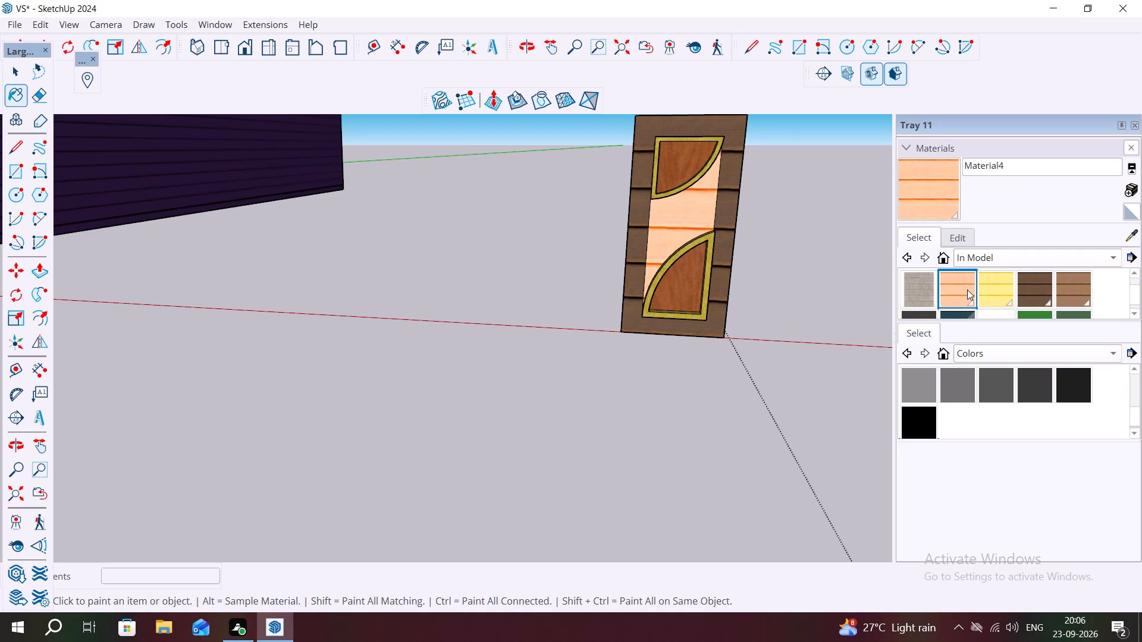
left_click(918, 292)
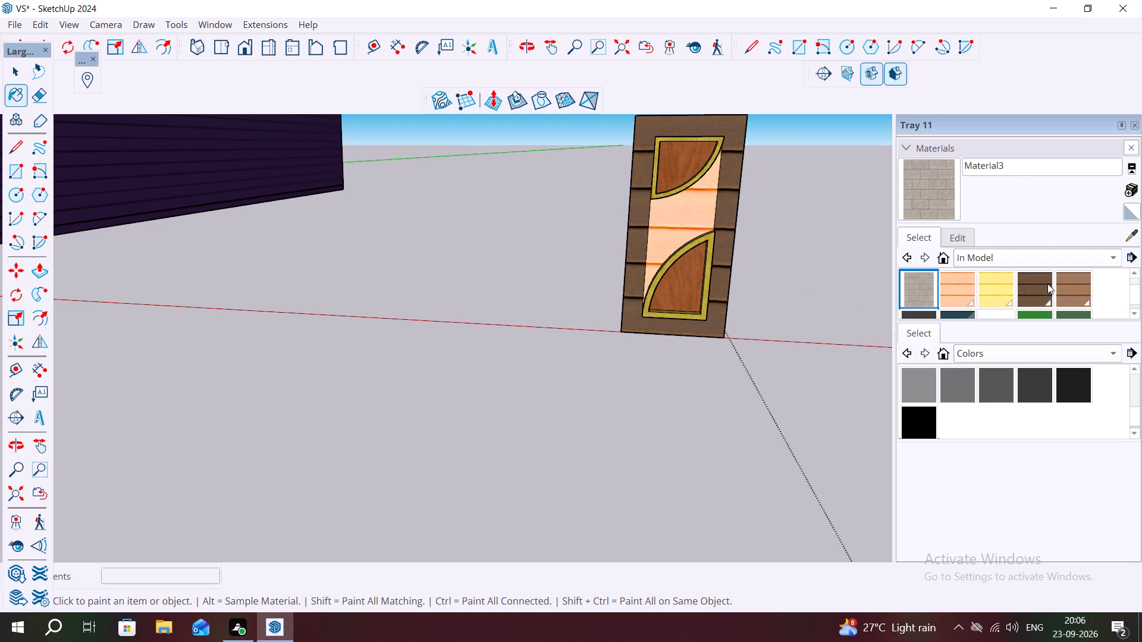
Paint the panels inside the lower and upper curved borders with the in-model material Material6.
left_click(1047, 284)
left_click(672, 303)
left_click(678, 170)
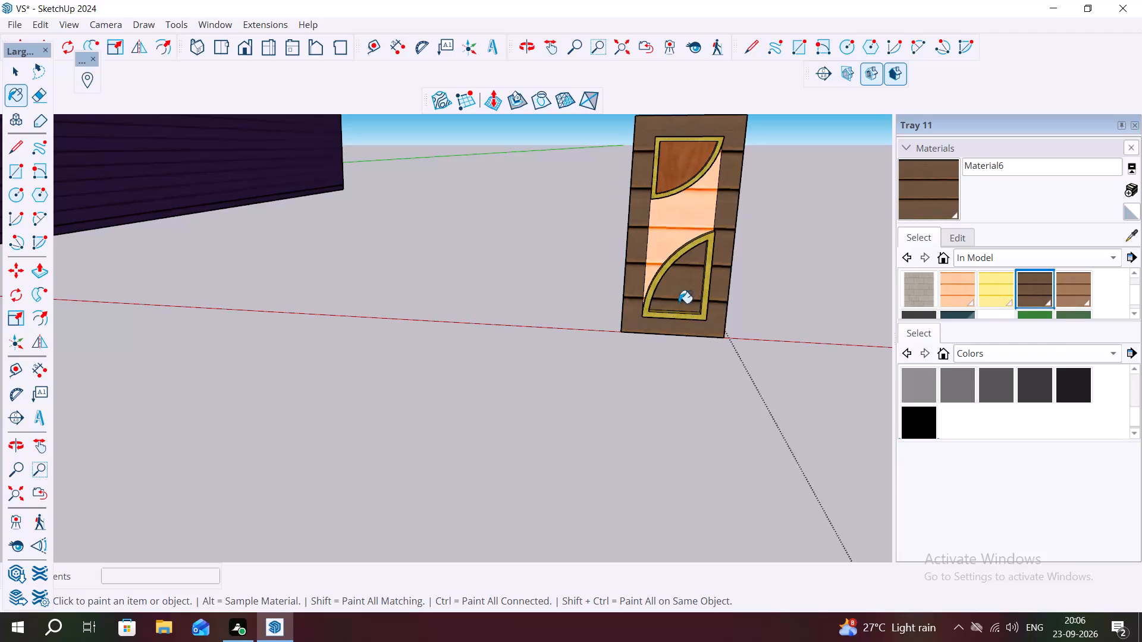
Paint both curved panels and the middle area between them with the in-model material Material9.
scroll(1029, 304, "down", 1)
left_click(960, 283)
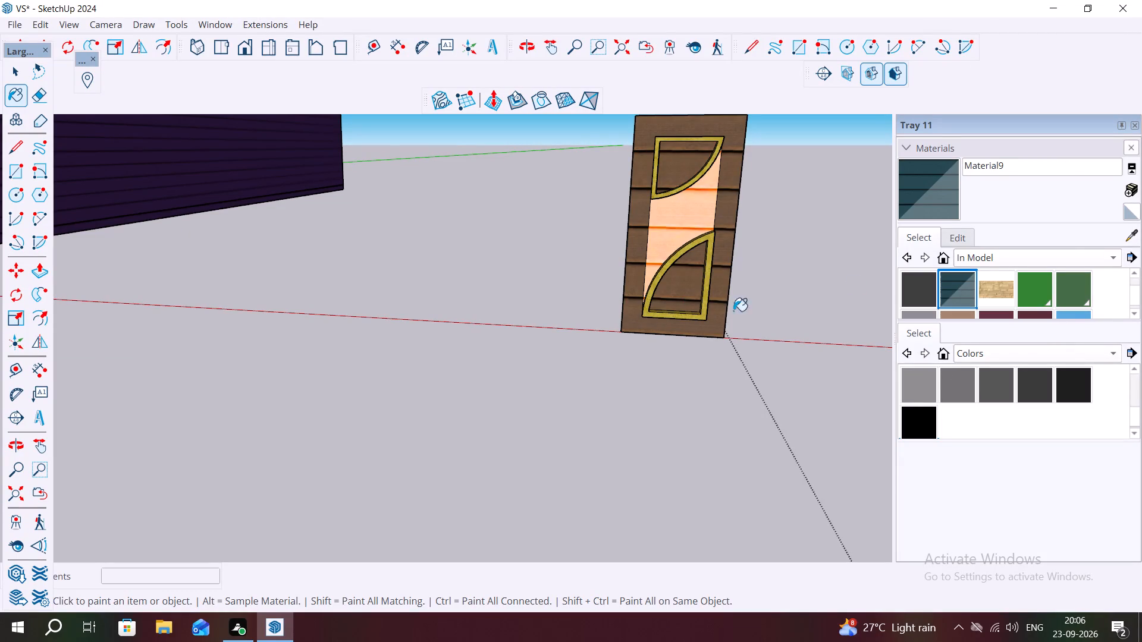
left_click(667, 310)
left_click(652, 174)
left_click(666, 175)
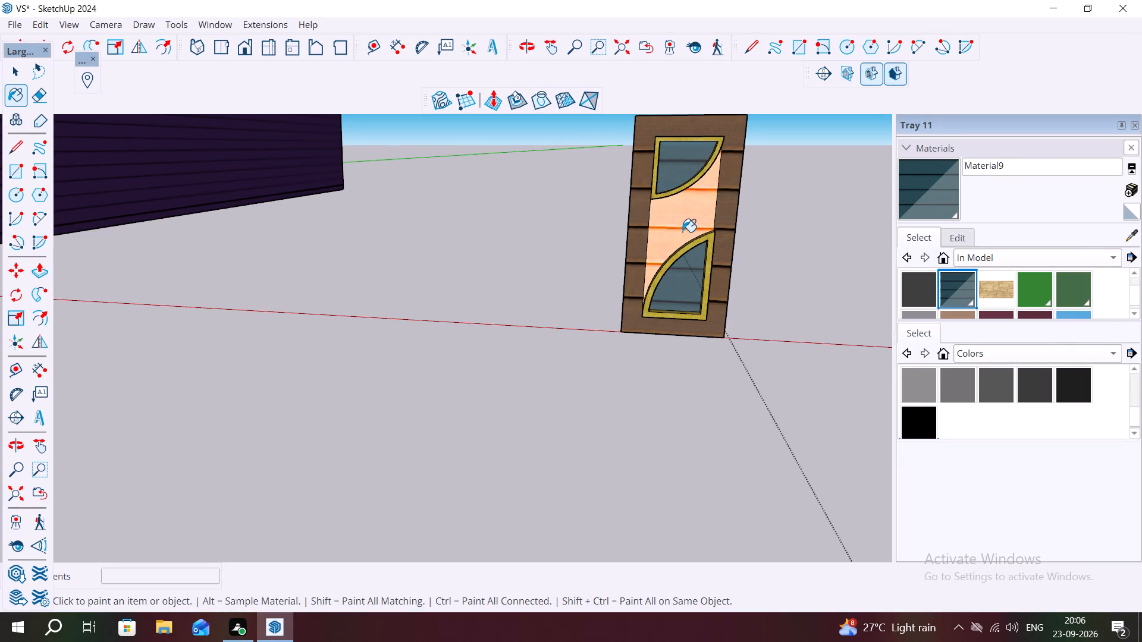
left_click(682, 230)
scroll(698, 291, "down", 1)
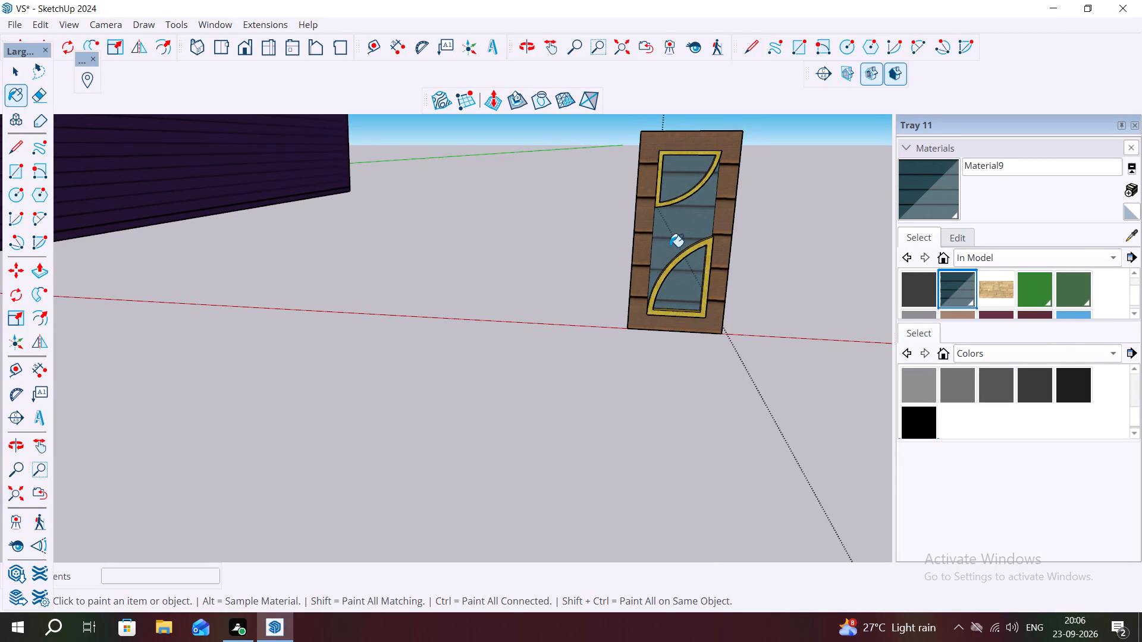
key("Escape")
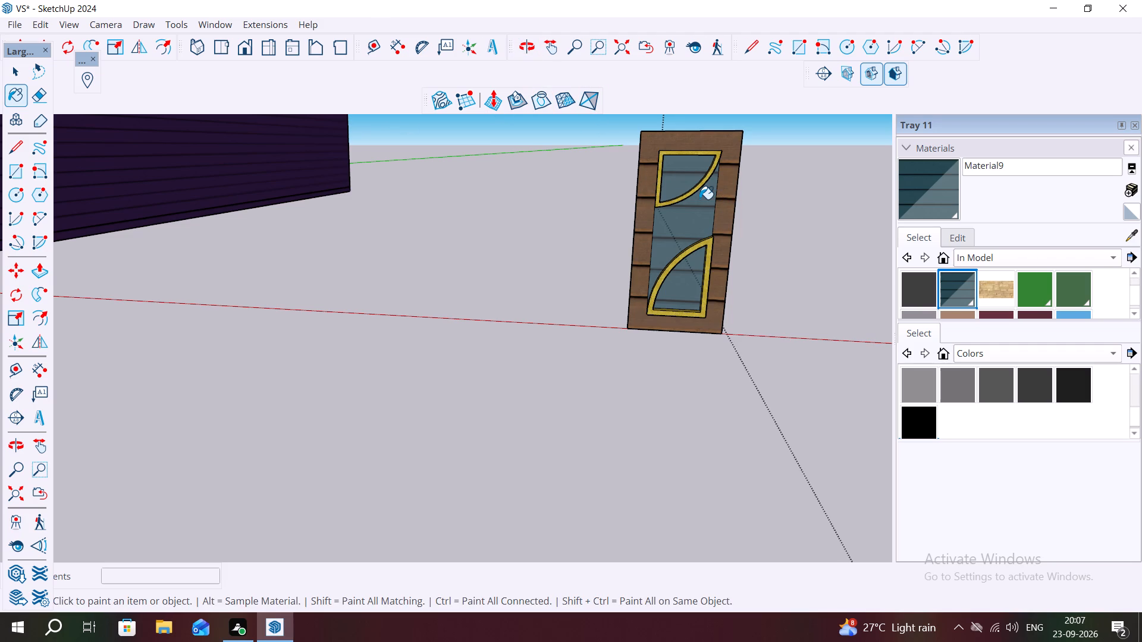
Examine the repainted door up close and compare it with the house from several angles.
scroll(680, 208, "up", 1)
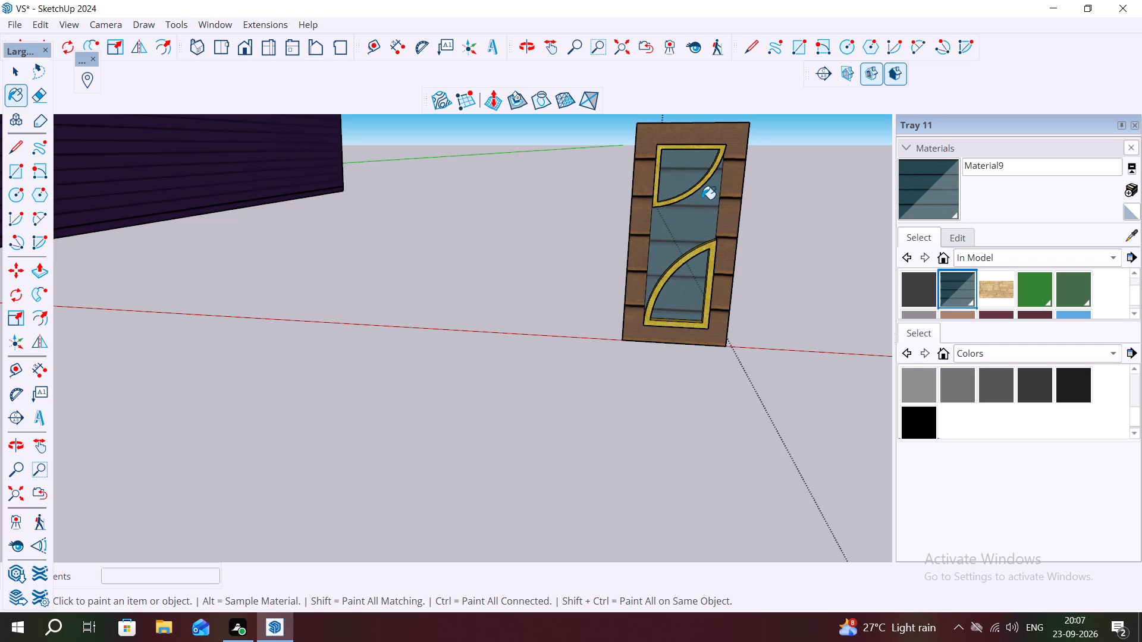
middle_click_drag(701, 199, 697, 168)
key("Escape")
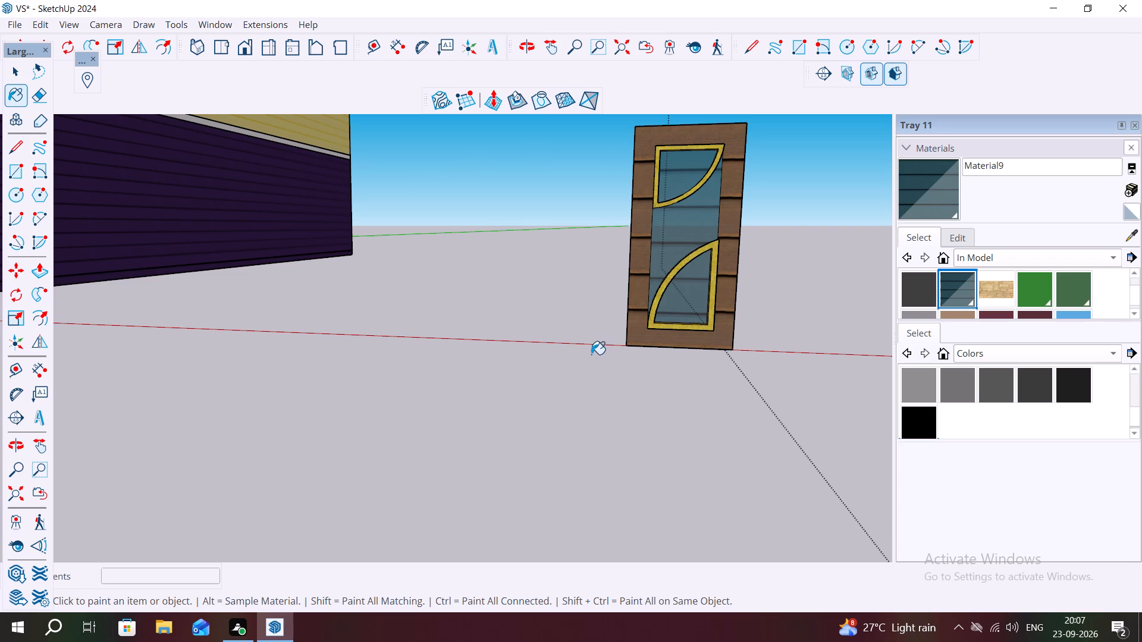
key("Escape")
key("space")
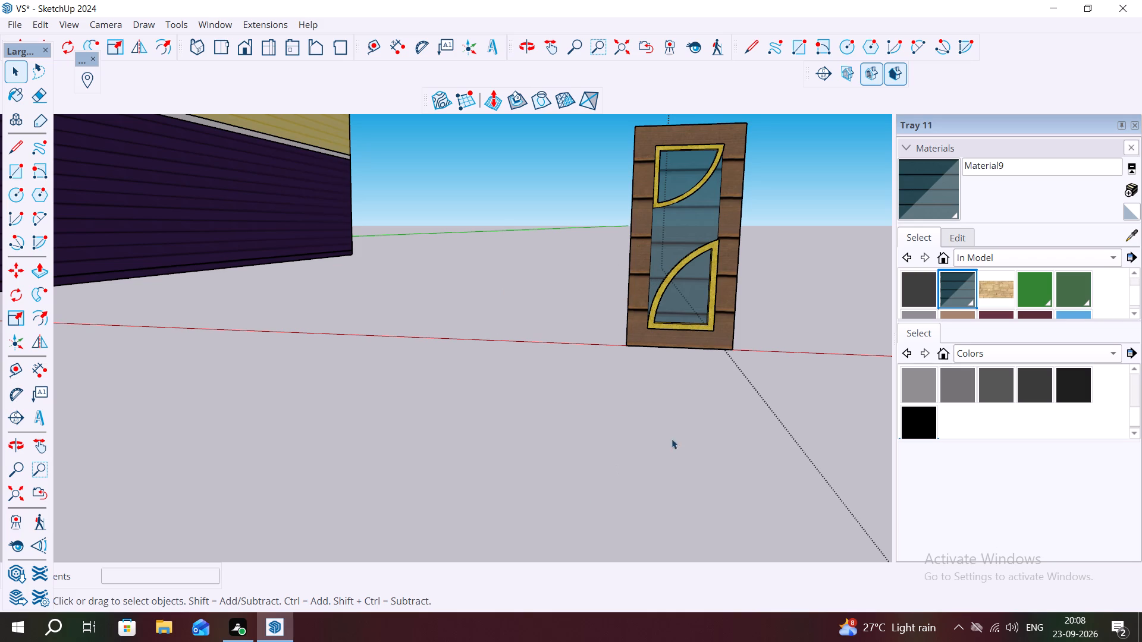
scroll(584, 222, "down", 6)
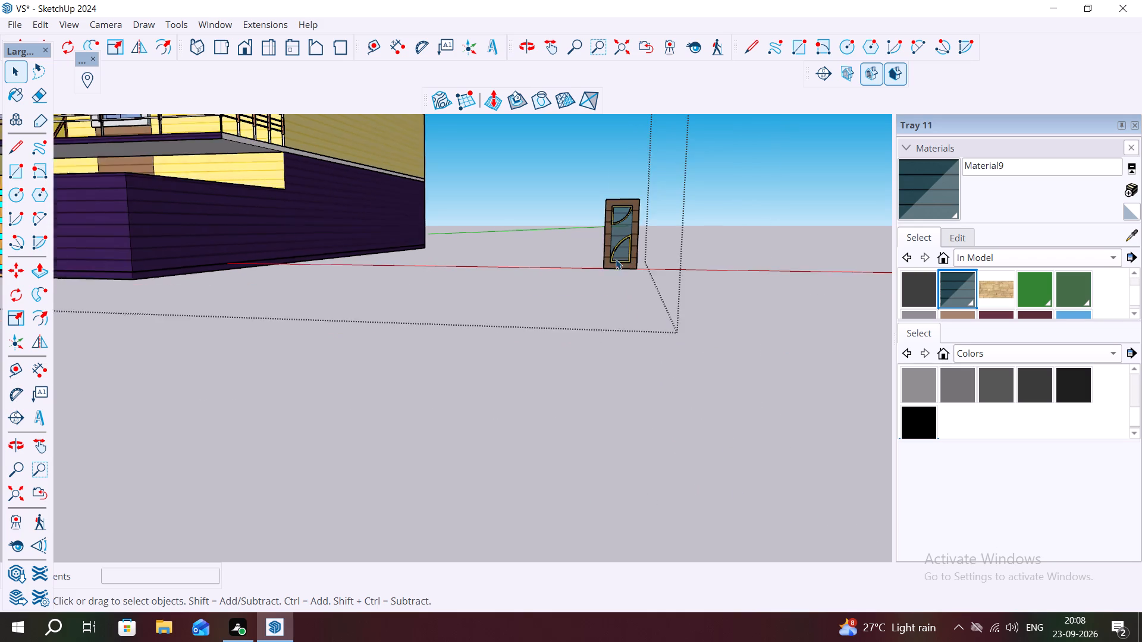
scroll(616, 259, "down", 3)
scroll(616, 281, "up", 1)
scroll(617, 303, "down", 1)
scroll(617, 304, "up", 1)
scroll(617, 310, "down", 1)
scroll(498, 283, "down", 5)
middle_click_drag(271, 258, 408, 298)
scroll(472, 252, "up", 2)
scroll(595, 275, "down", 1)
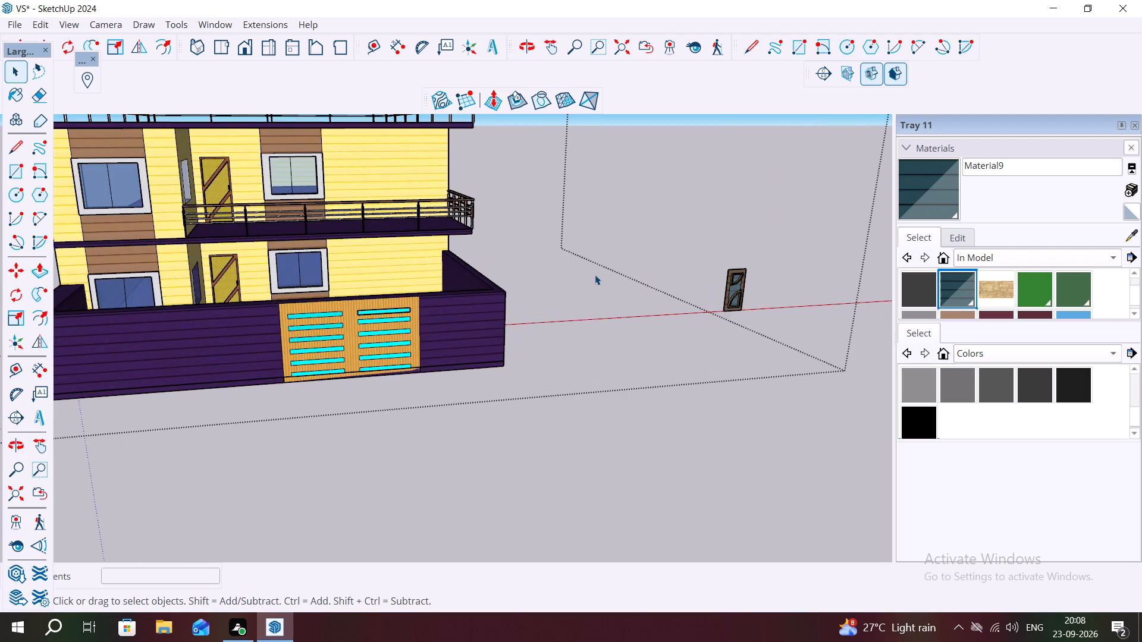
scroll(595, 275, "down", 1)
middle_click_drag(528, 268, 581, 356)
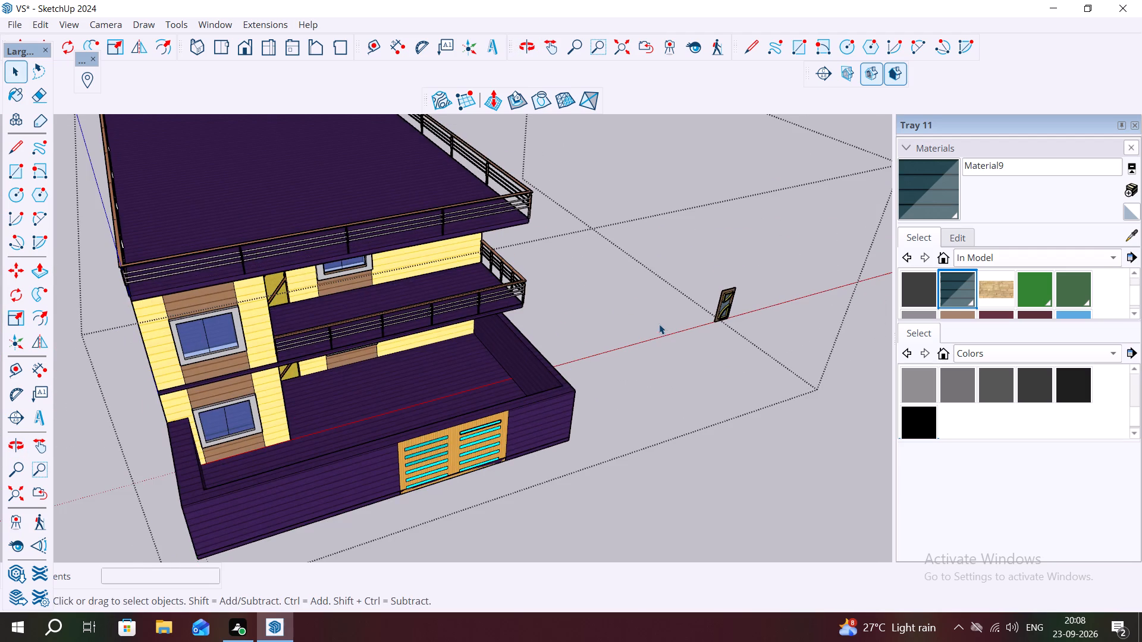
middle_click_drag(648, 329, 589, 358)
scroll(616, 326, "up", 2)
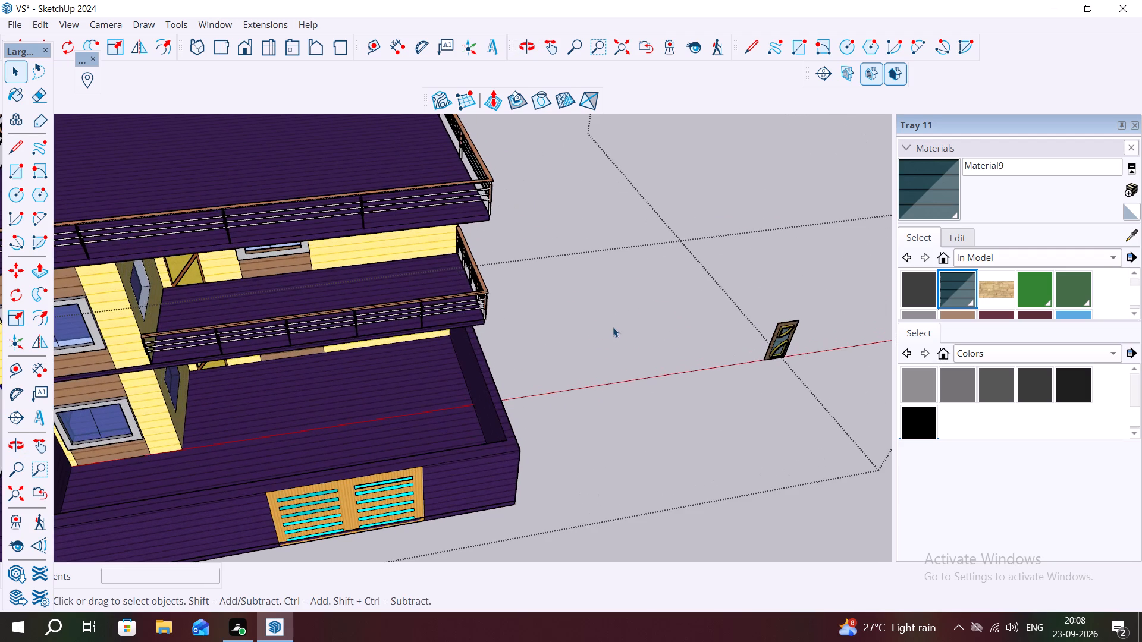
scroll(732, 285, "down", 4)
middle_click_drag(426, 326, 407, 268)
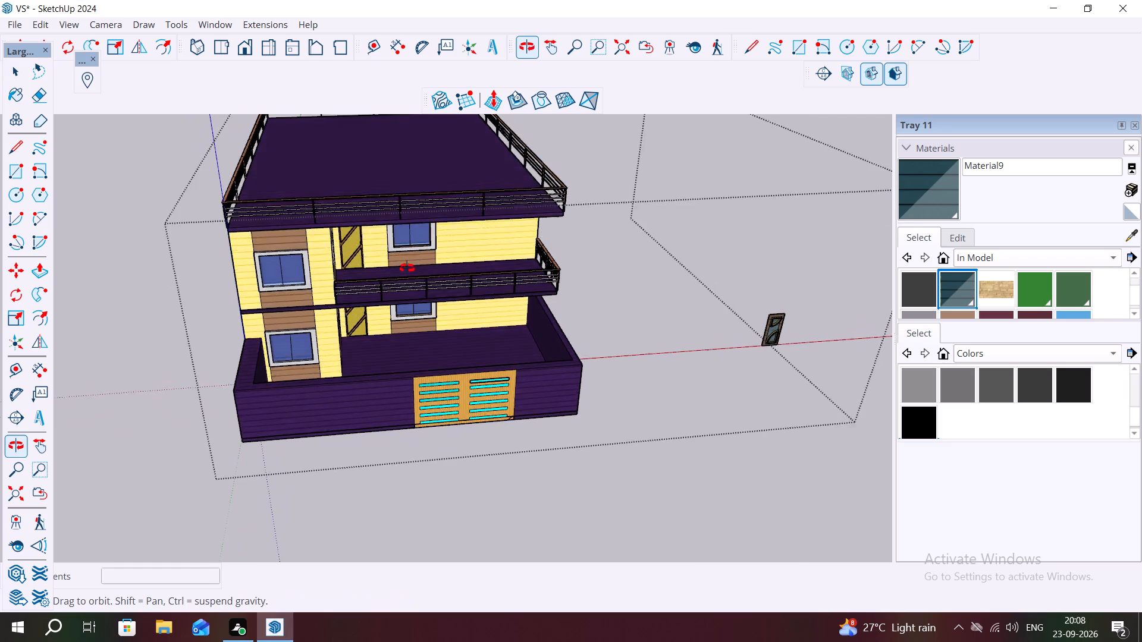
middle_click_drag(407, 268, 423, 186)
middle_click_drag(448, 257, 460, 287)
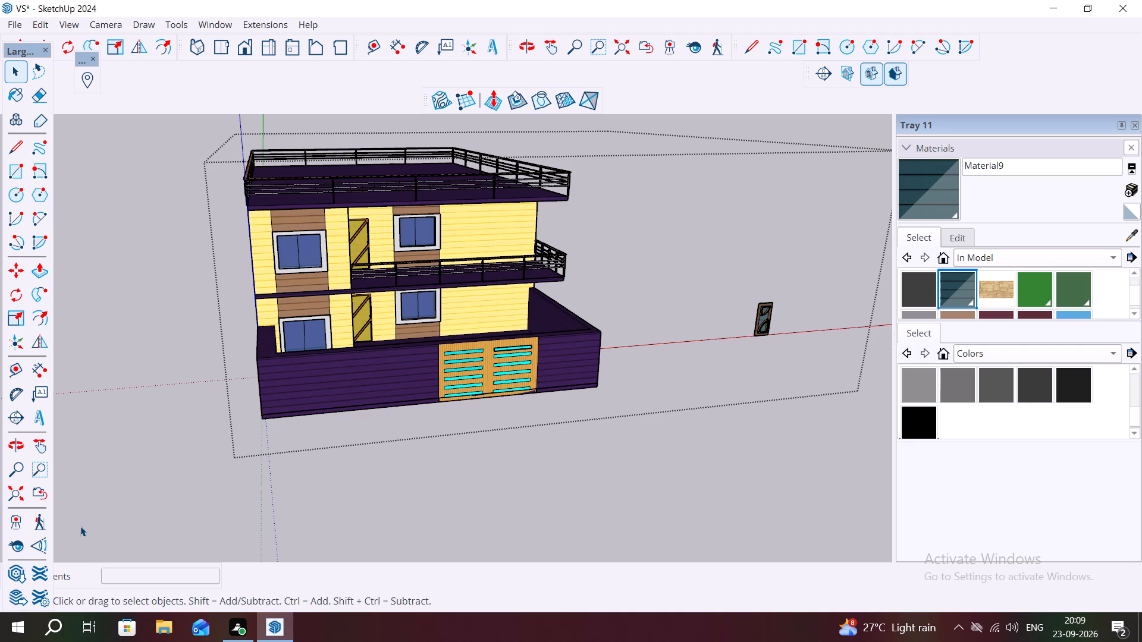
key("space")
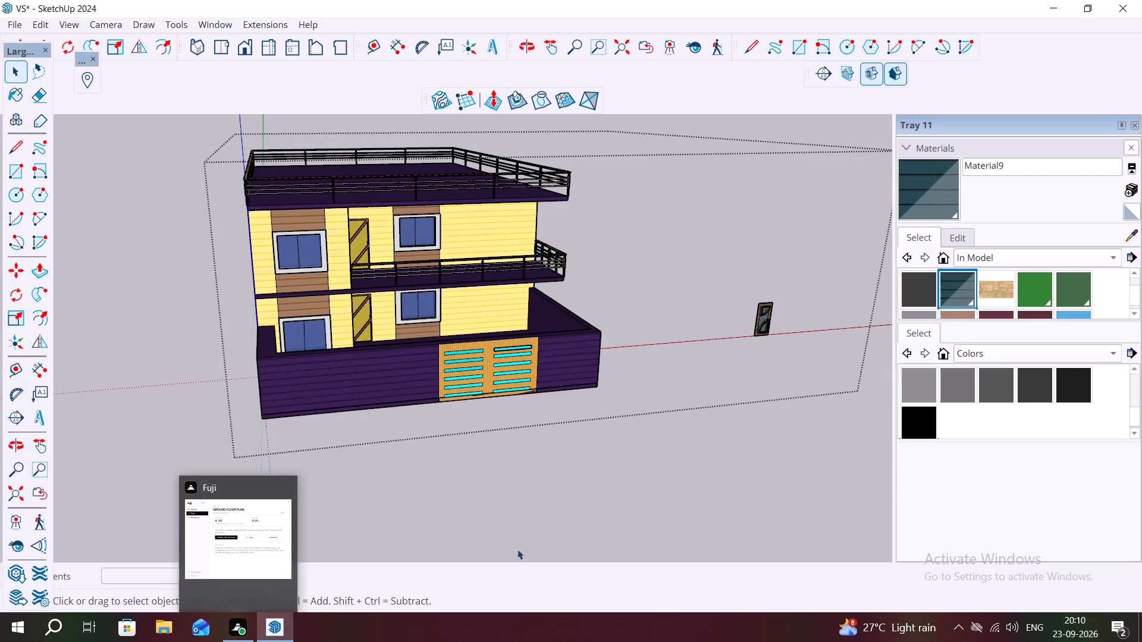
middle_click_drag(400, 257, 360, 218)
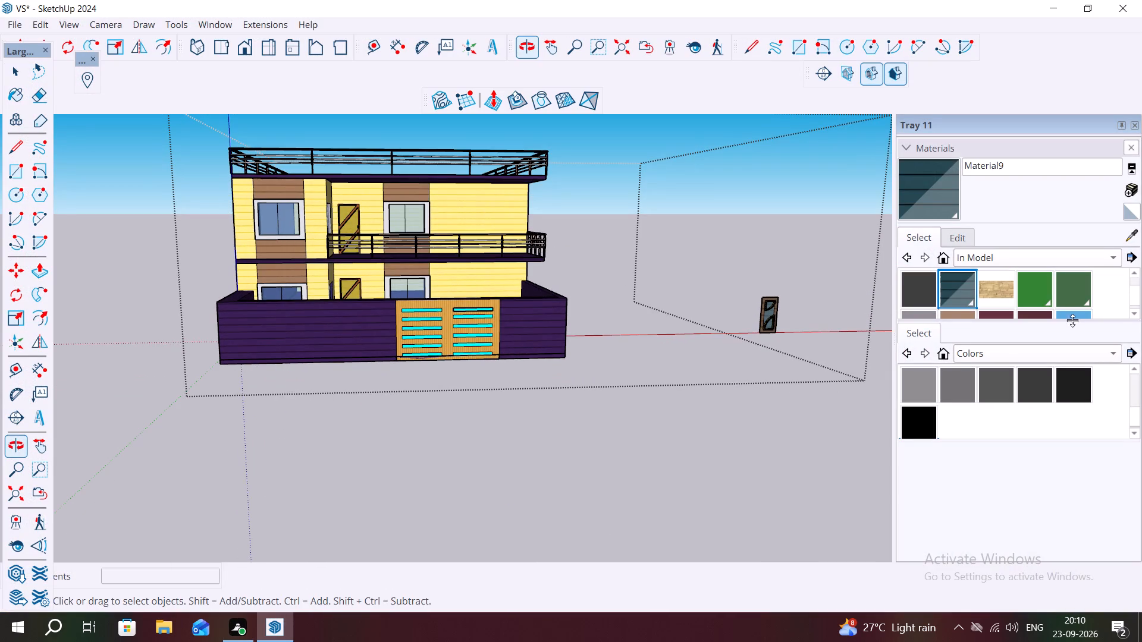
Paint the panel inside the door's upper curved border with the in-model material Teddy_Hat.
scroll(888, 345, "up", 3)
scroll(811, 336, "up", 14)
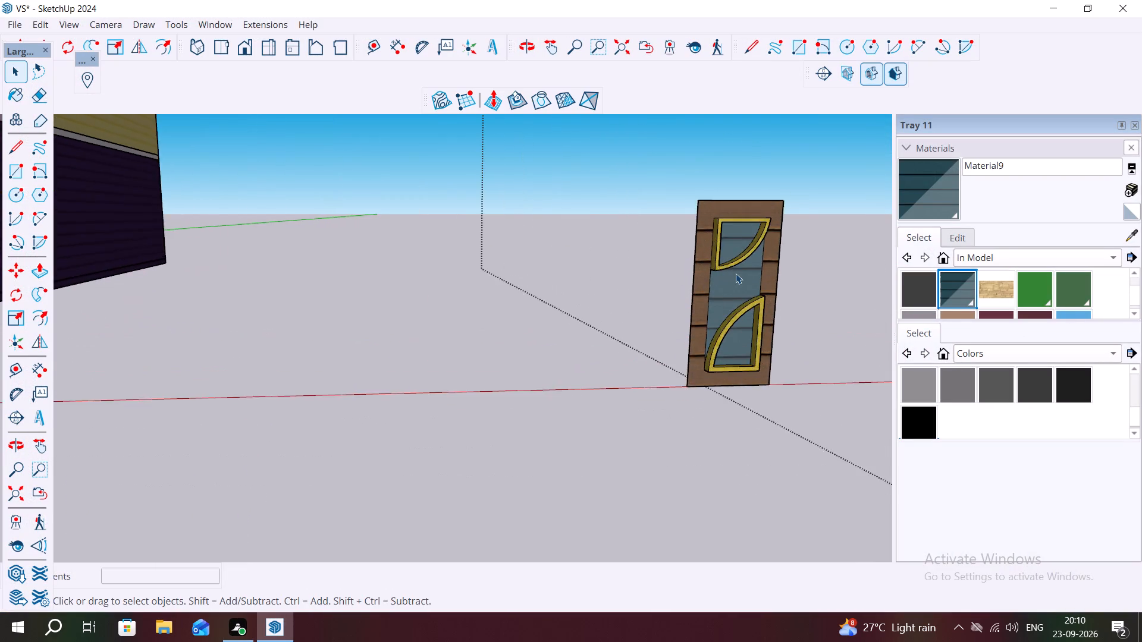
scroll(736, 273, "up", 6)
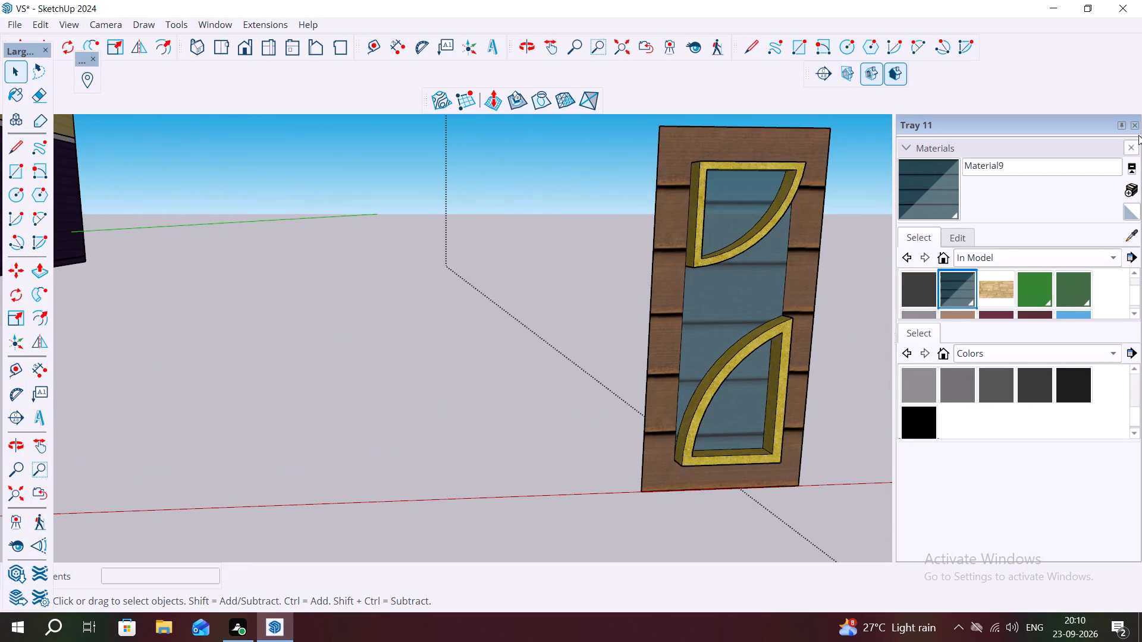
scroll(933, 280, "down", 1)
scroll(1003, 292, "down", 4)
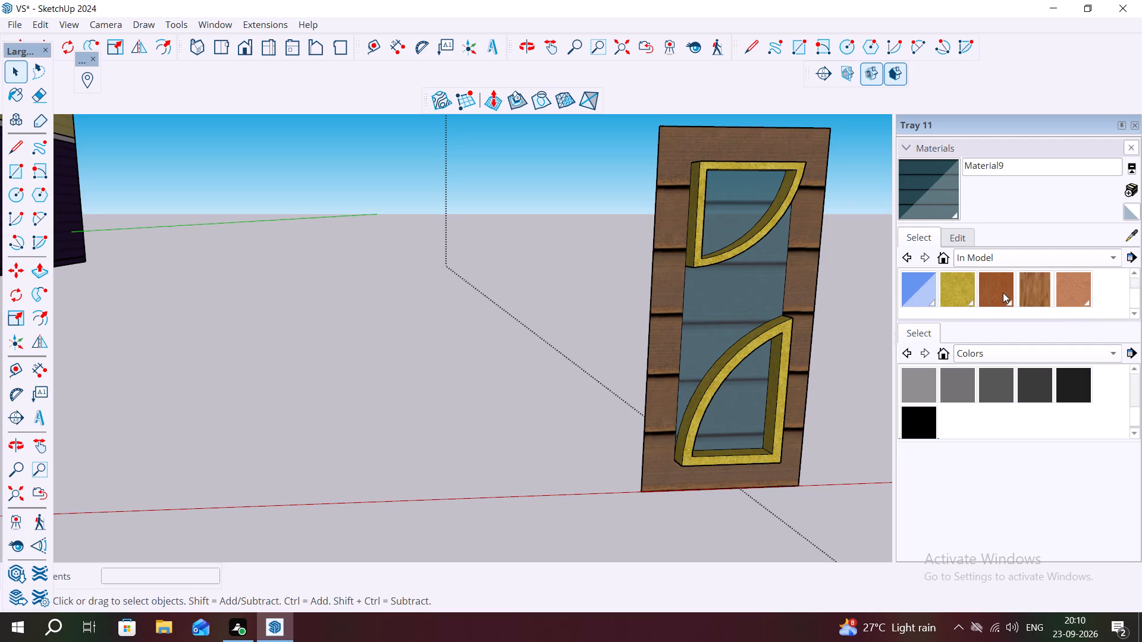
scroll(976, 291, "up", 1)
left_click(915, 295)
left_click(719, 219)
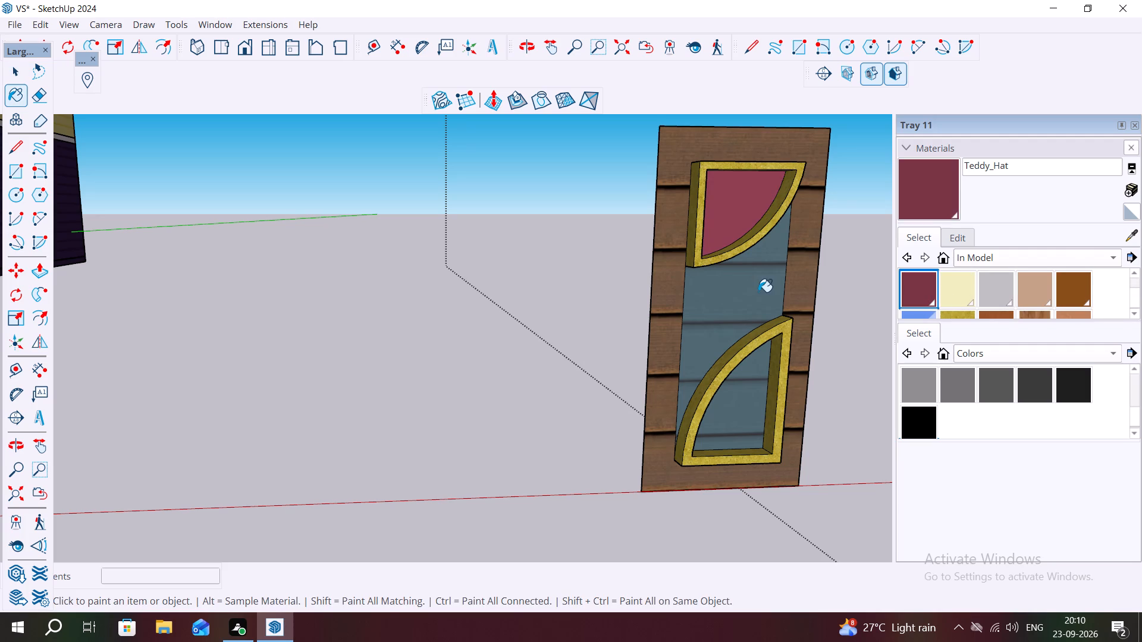
Paint both curved panels and the middle area between them with magenta Color K06 from the Colors collection.
scroll(915, 318, "down", 1)
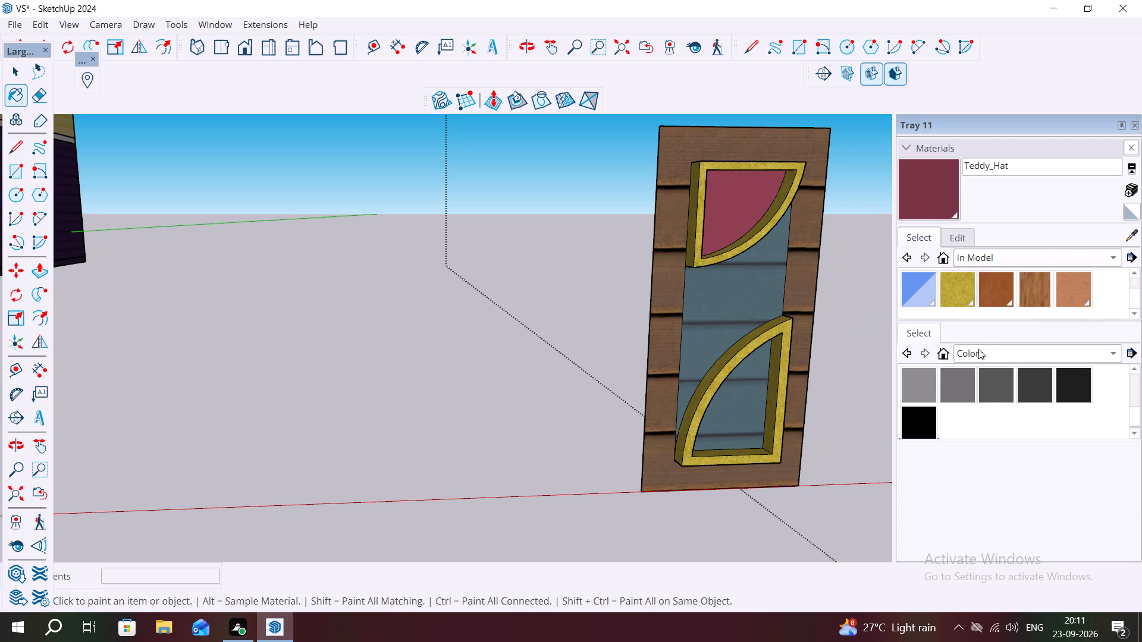
left_click(978, 349)
left_click(910, 380)
scroll(936, 379, "up", 3)
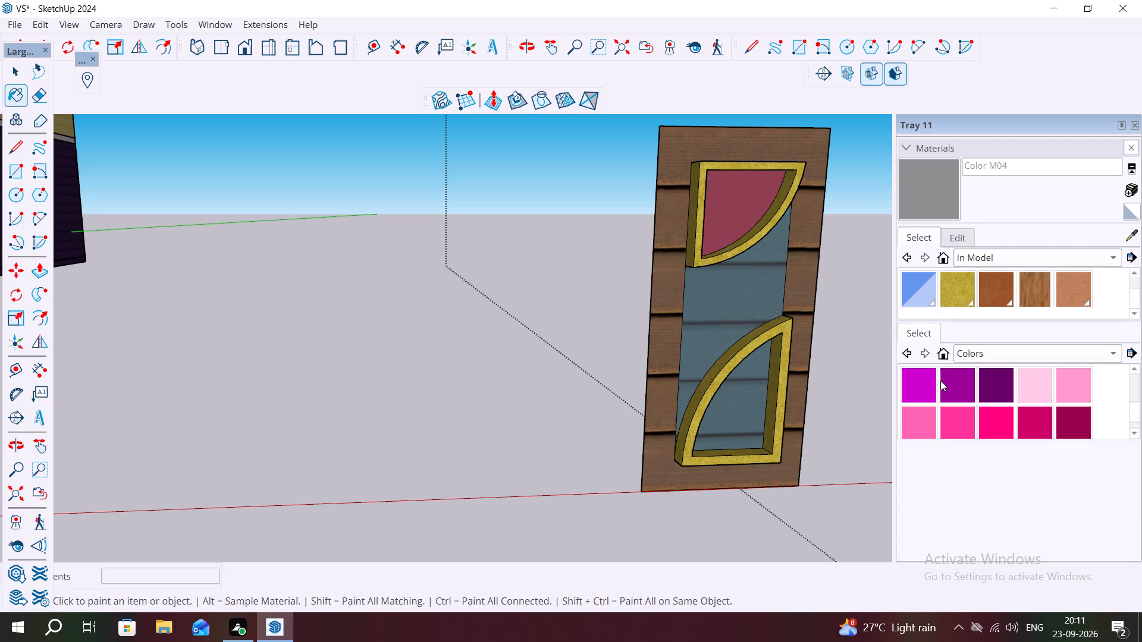
left_click(918, 376)
left_click(729, 387)
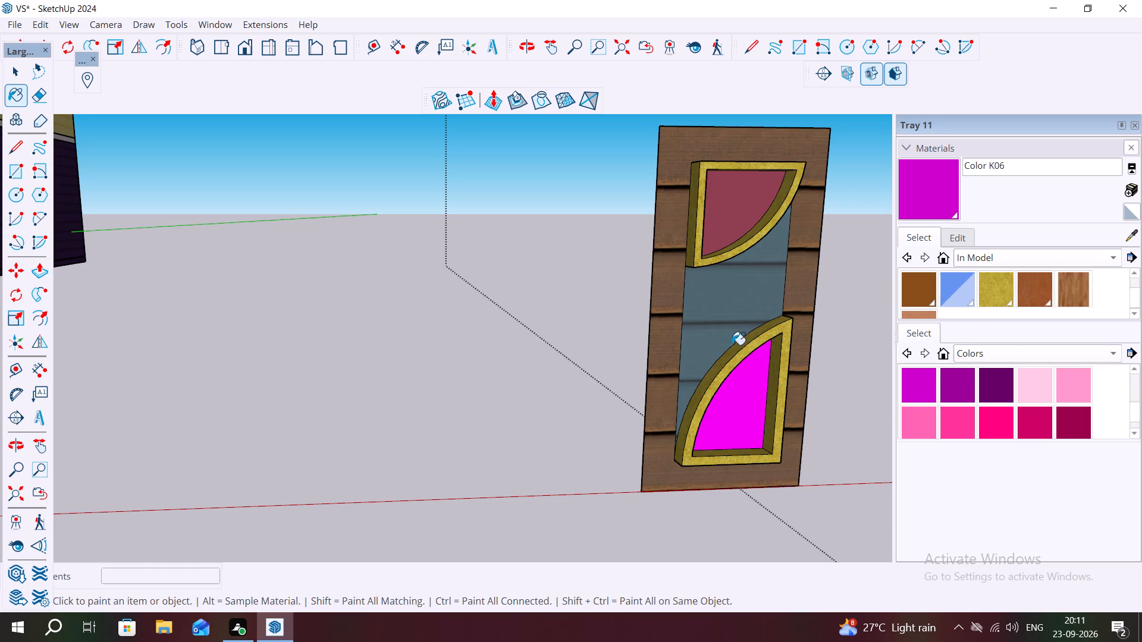
left_click(726, 311)
left_click(712, 222)
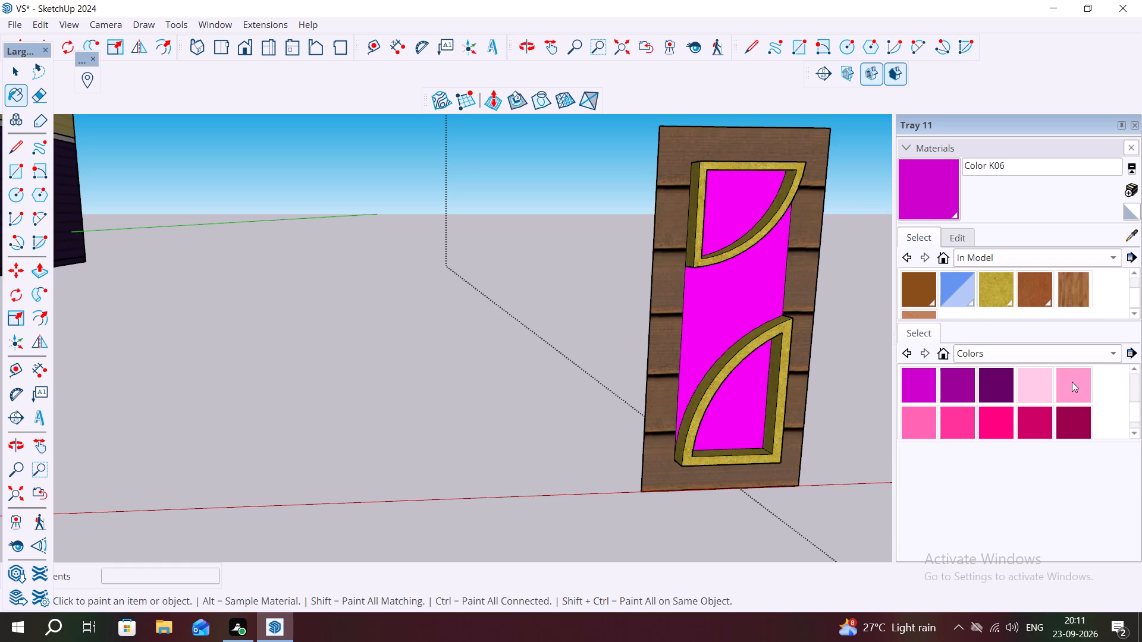
Paint the door's outer frame face with pink Color L03.
left_click(910, 383)
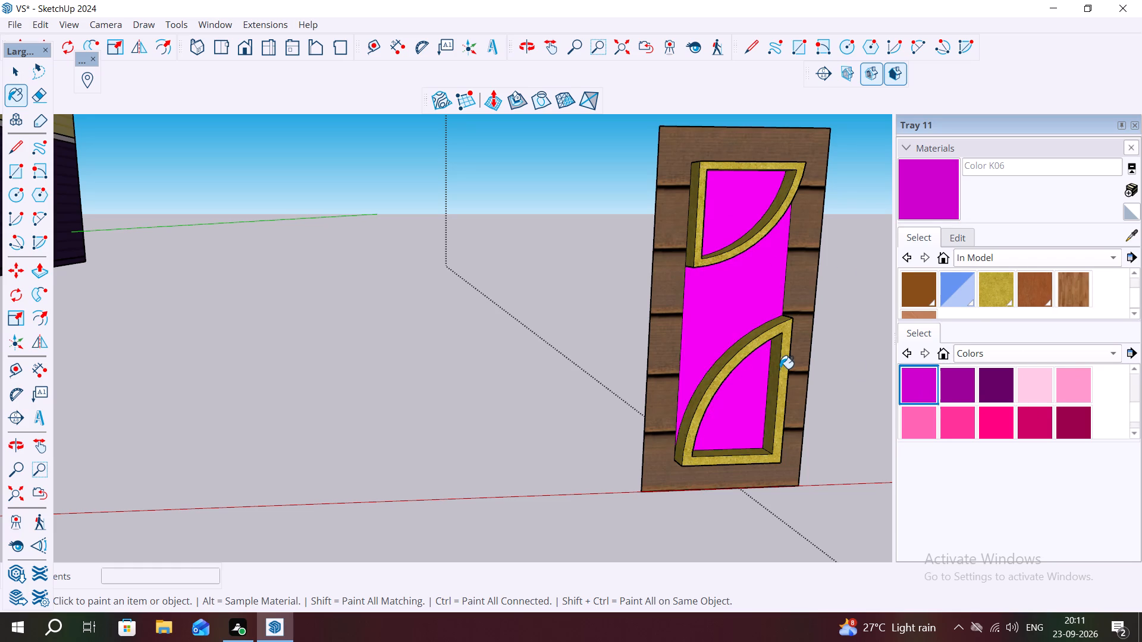
left_click(909, 420)
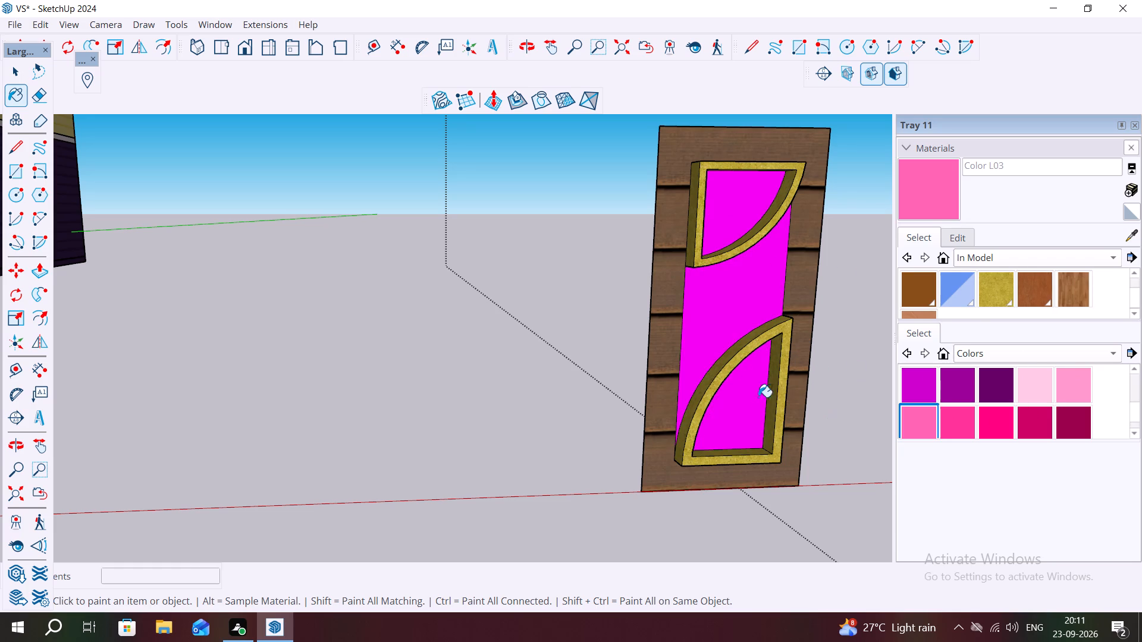
left_click(790, 388)
scroll(804, 415, "down", 3)
scroll(1051, 372, "down", 1)
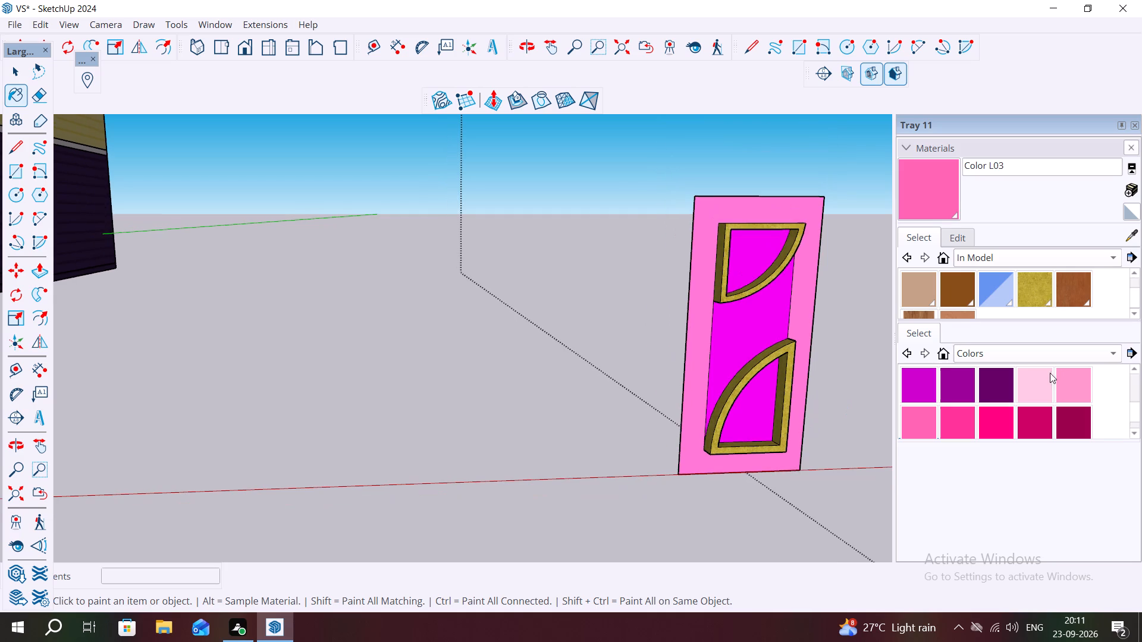
Select the whole separate pink and magenta door beside the house and delete it.
scroll(1050, 373, "down", 3)
left_click_drag(643, 153, 645, 152)
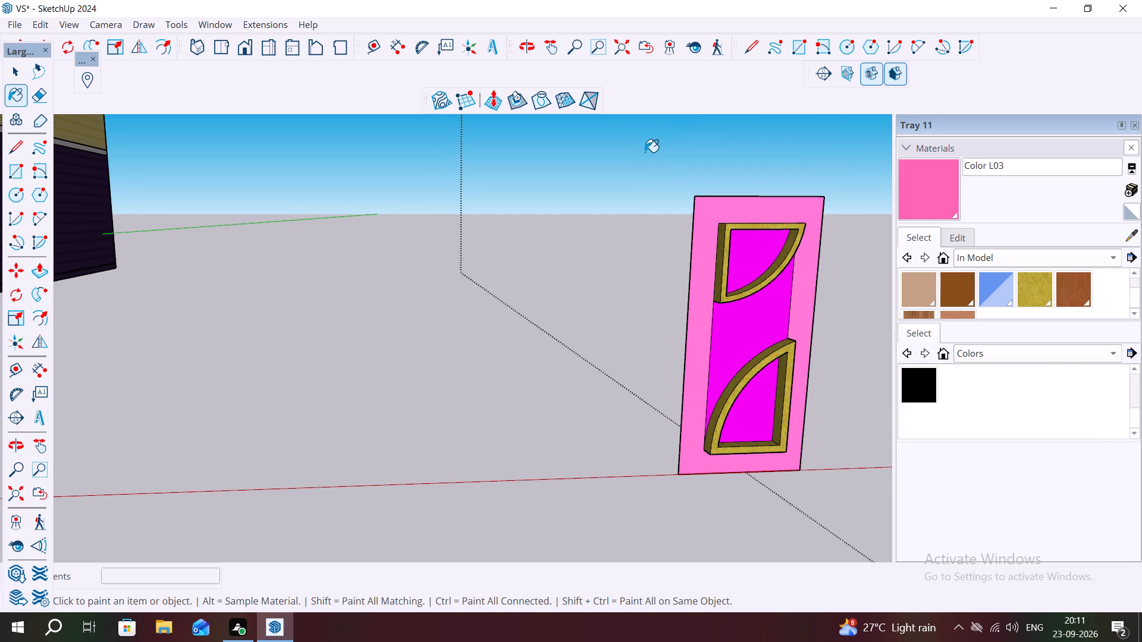
left_click_drag(645, 152, 773, 156)
key("space")
left_click_drag(661, 163, 860, 185)
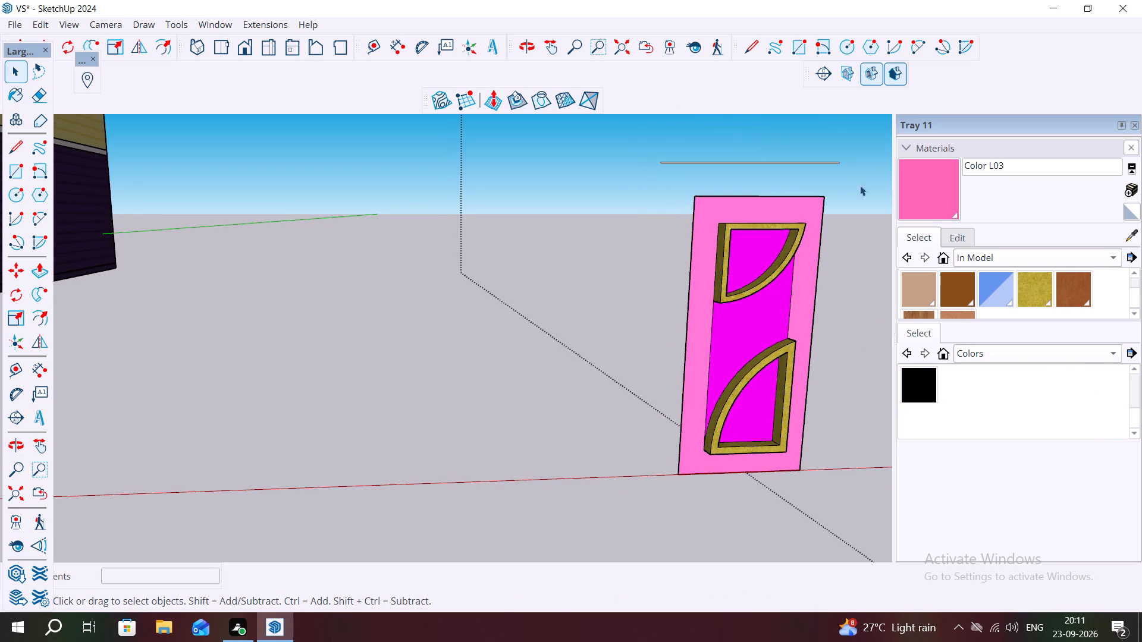
left_click_drag(860, 185, 832, 487)
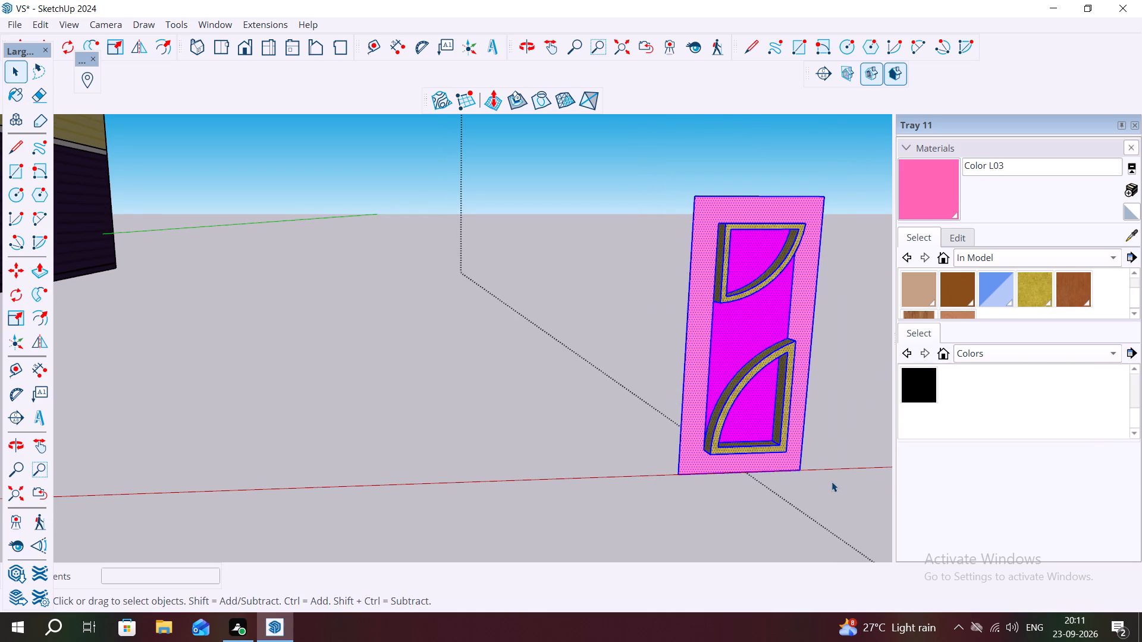
key("Delete")
key("Delete")
key("Delete")
Examine the front of the house, including the gate and boundary wall, up close and from a distance.
scroll(767, 426, "down", 5)
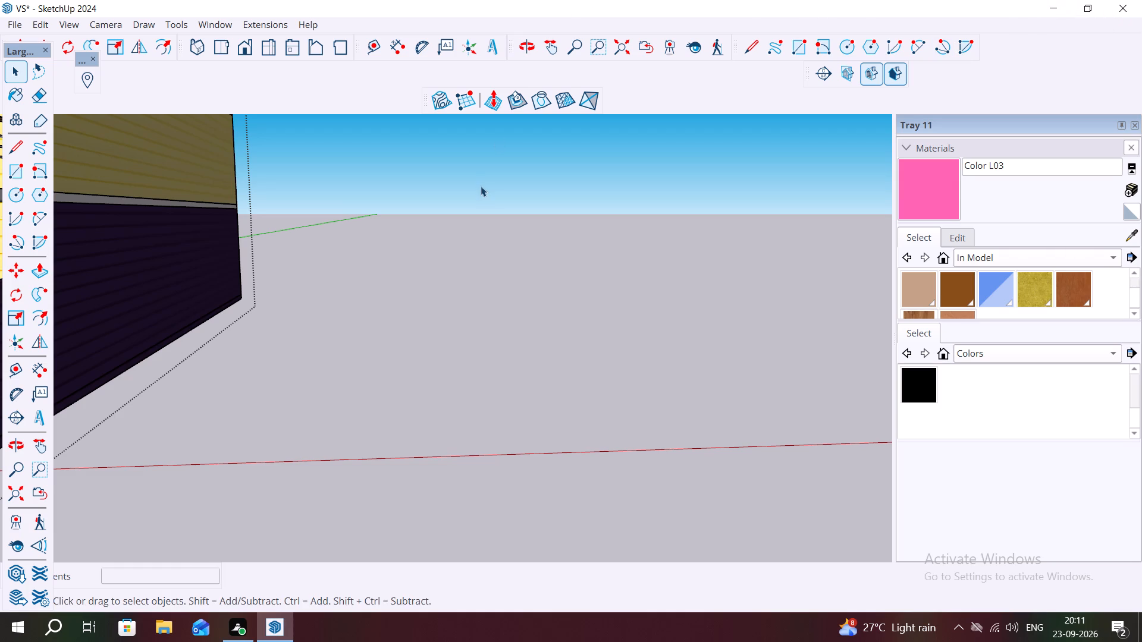
scroll(518, 435, "down", 9)
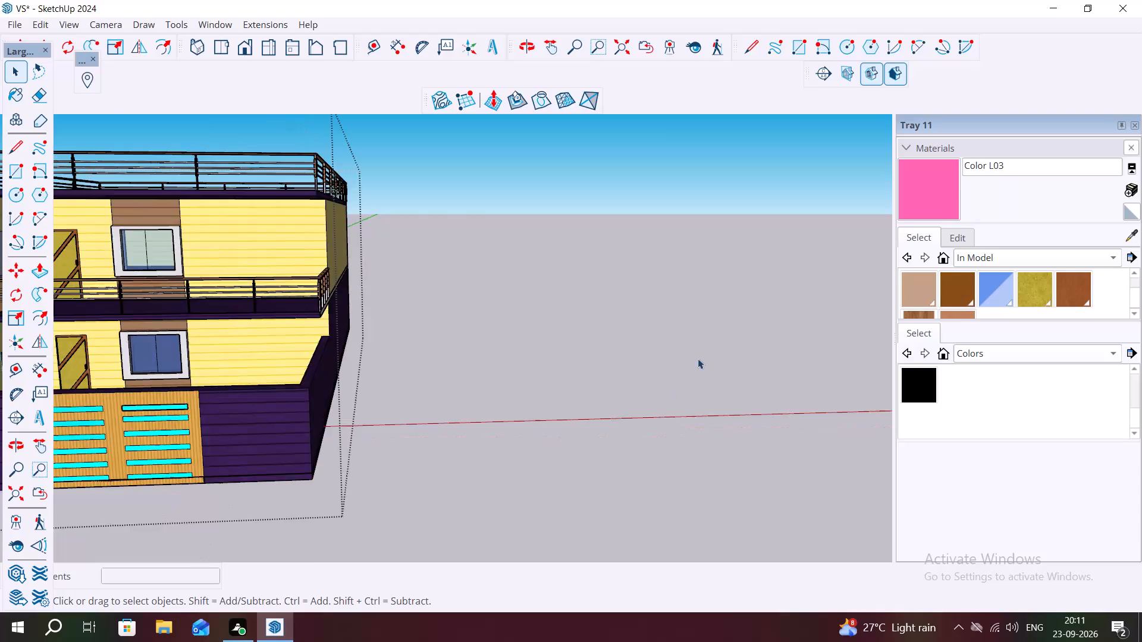
scroll(698, 358, "down", 2)
scroll(742, 379, "down", 1)
scroll(248, 407, "up", 3)
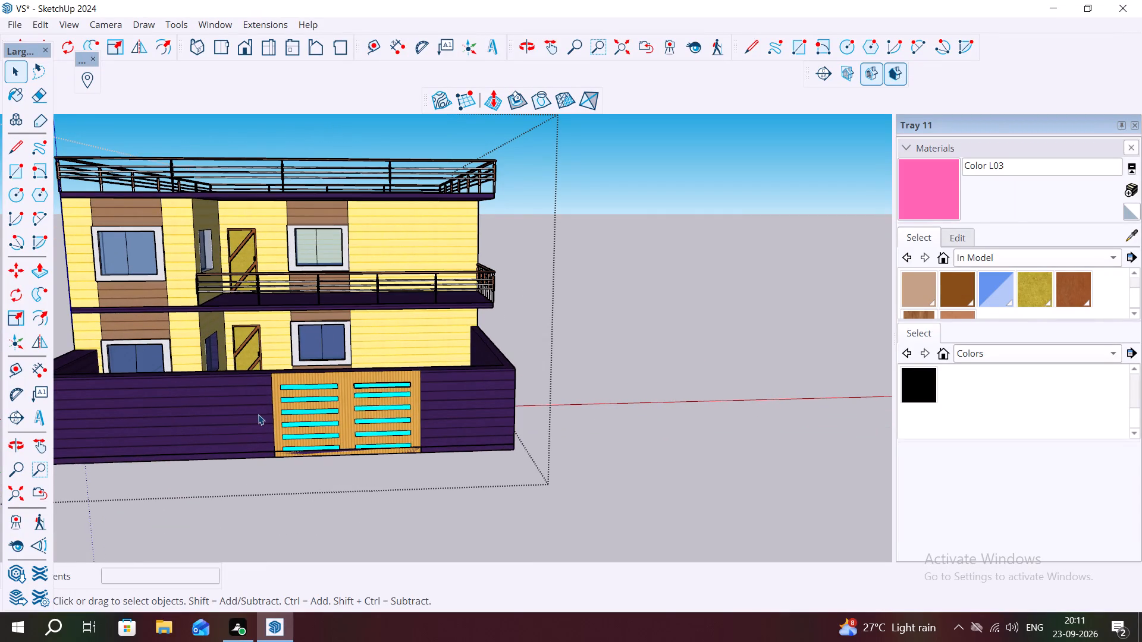
scroll(362, 454, "up", 8)
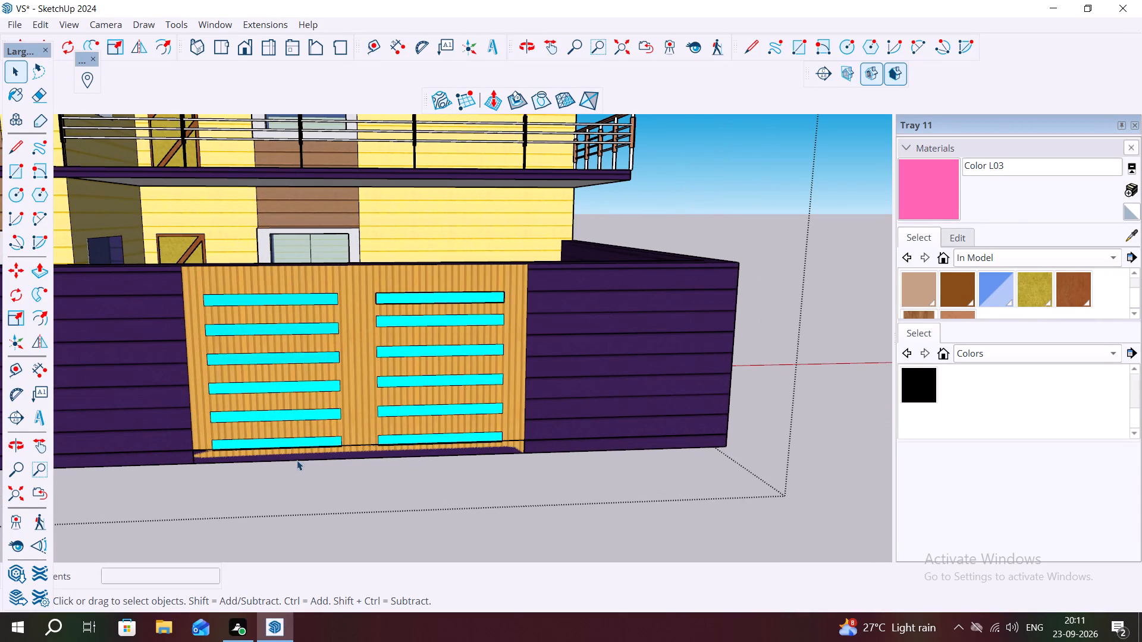
middle_click_drag(311, 447, 352, 506)
scroll(613, 462, "down", 2)
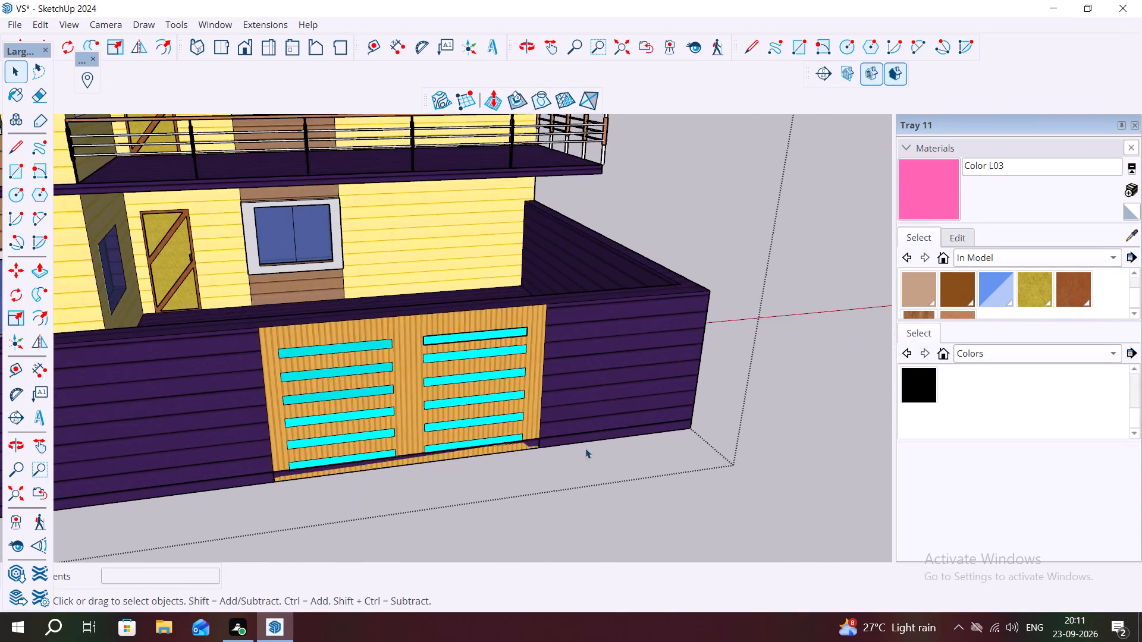
scroll(490, 451, "down", 5)
scroll(581, 452, "down", 2)
scroll(718, 467, "down", 3)
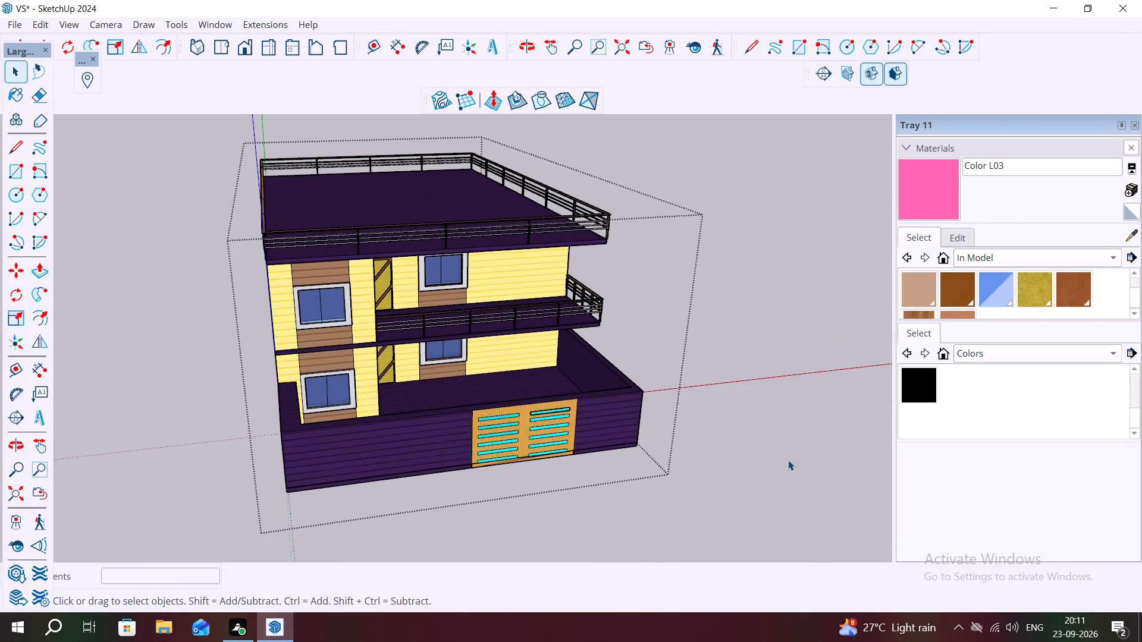
scroll(786, 458, "down", 1)
Paint the courtyard floor and the balcony and roof slabs with Field Square Tile from the Tile collection.
middle_click_drag(749, 439, 735, 580)
scroll(438, 430, "up", 3)
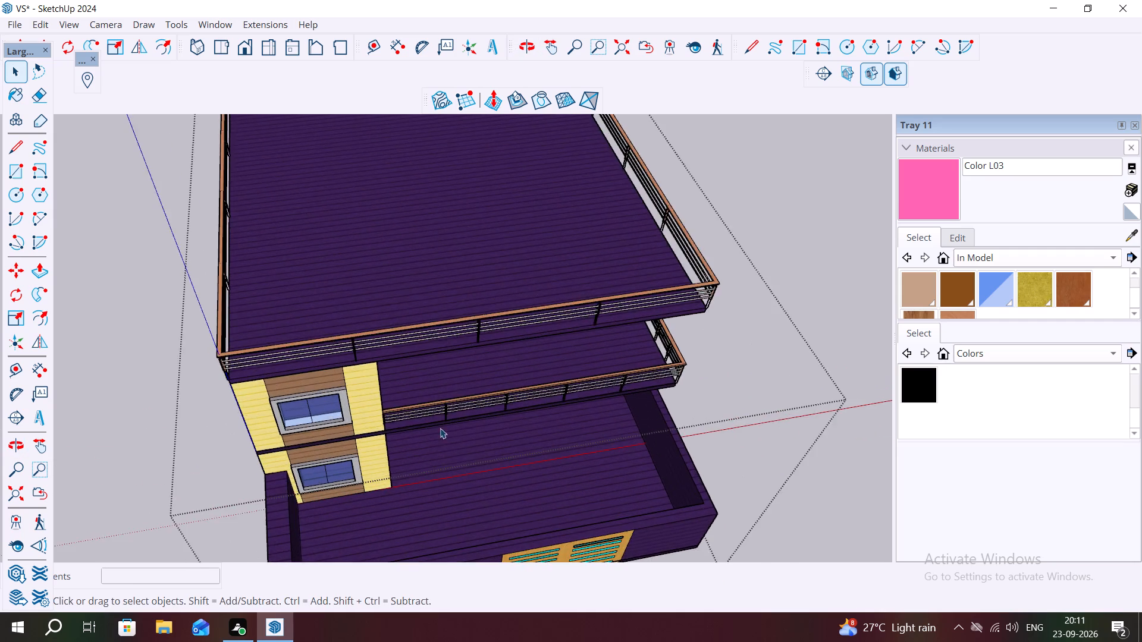
scroll(487, 503, "up", 2)
left_click(517, 503)
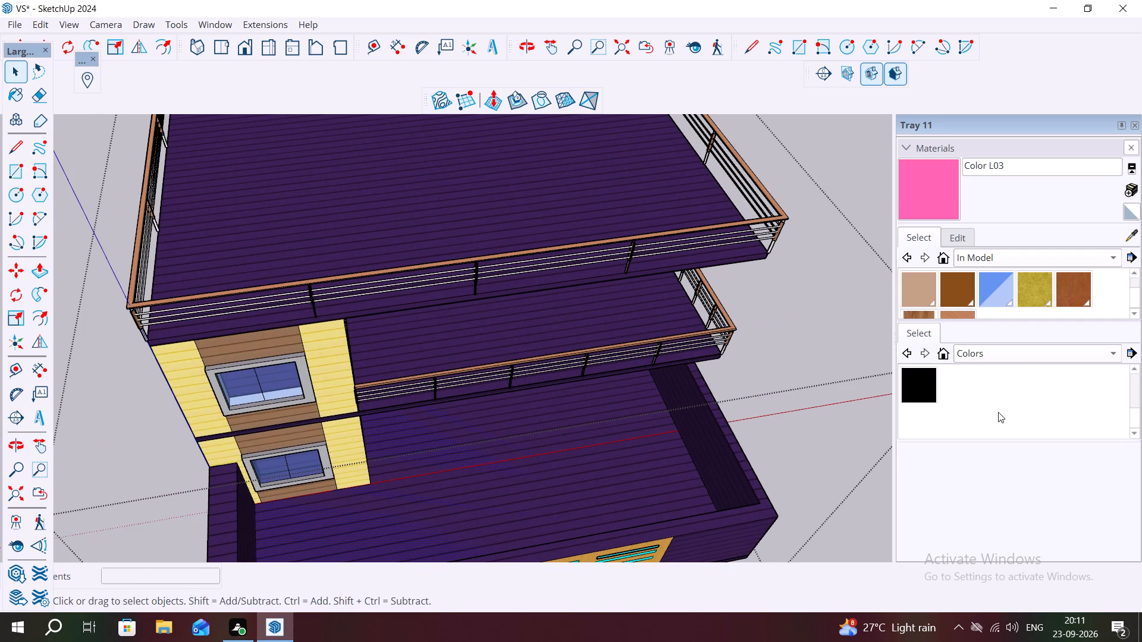
left_click(1026, 355)
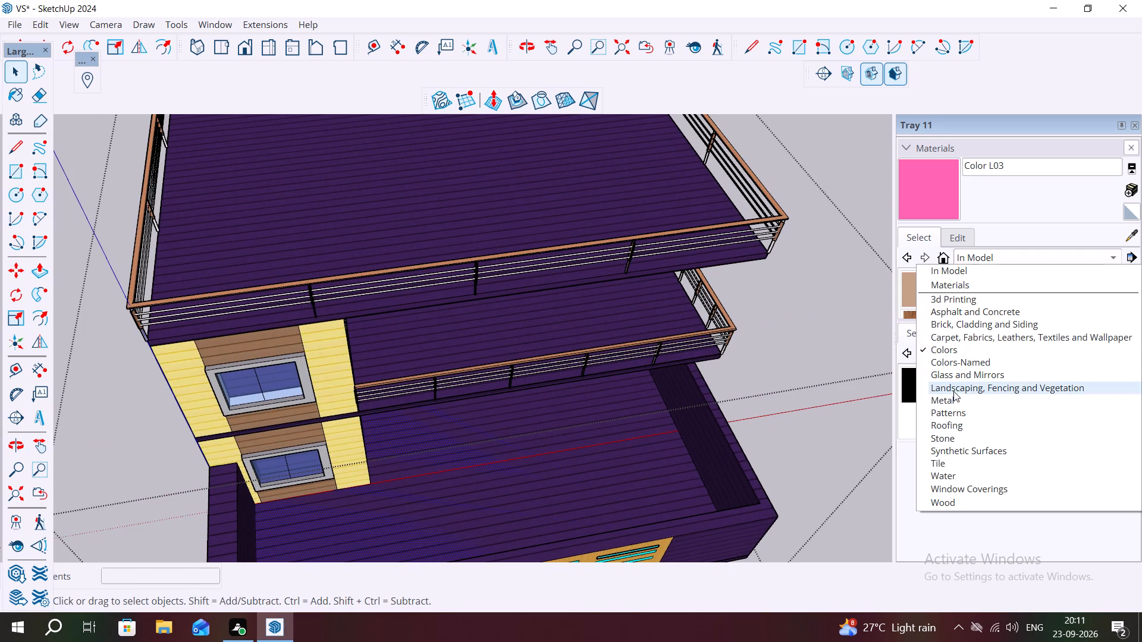
left_click(951, 461)
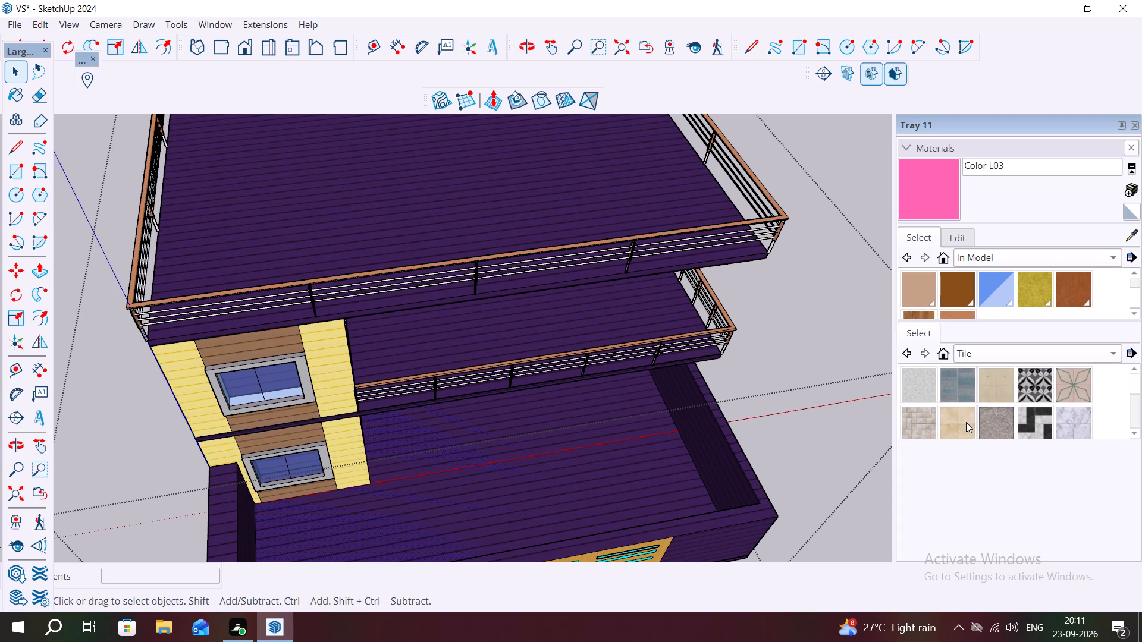
left_click(966, 422)
left_click(656, 476)
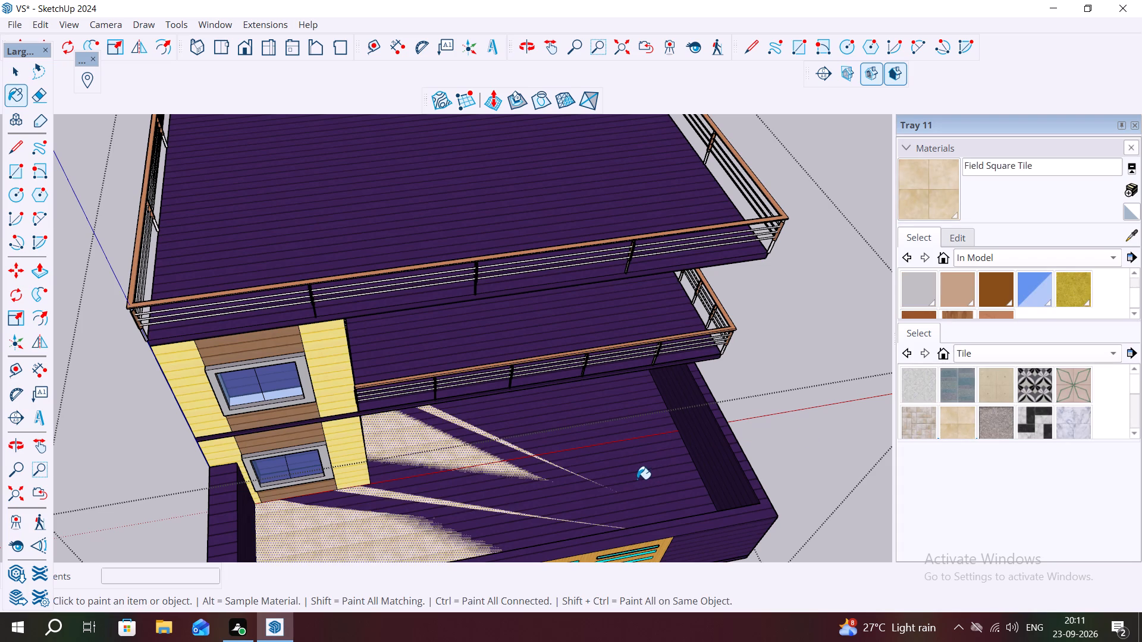
scroll(600, 500, "up", 3)
left_click(472, 506)
left_click(501, 498)
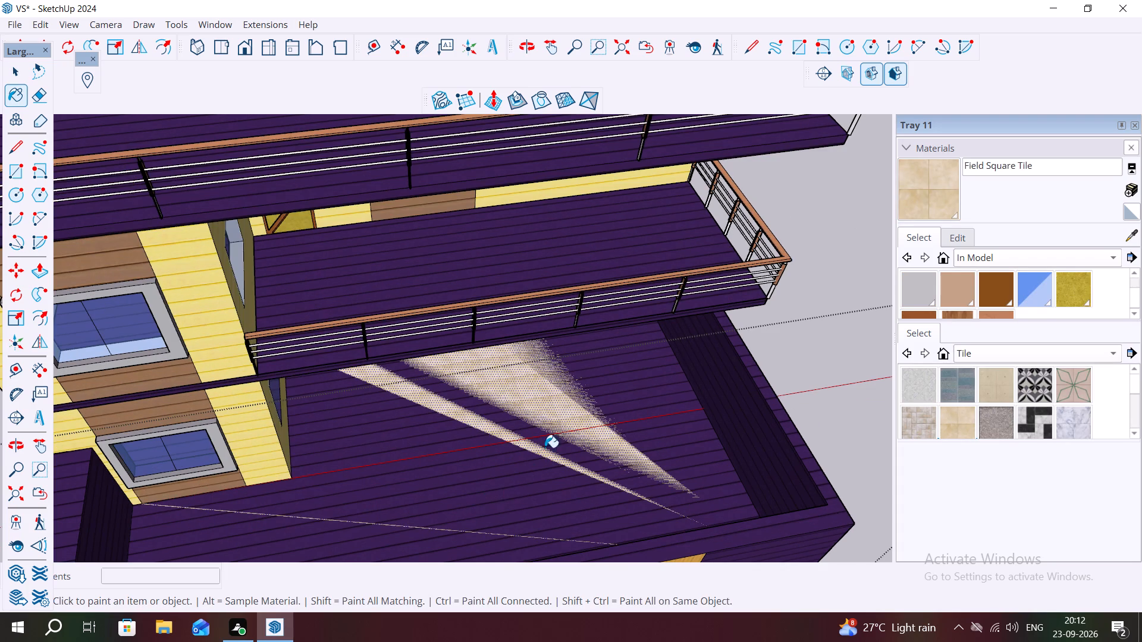
scroll(518, 452, "down", 3)
left_click(476, 315)
scroll(556, 331, "down", 2)
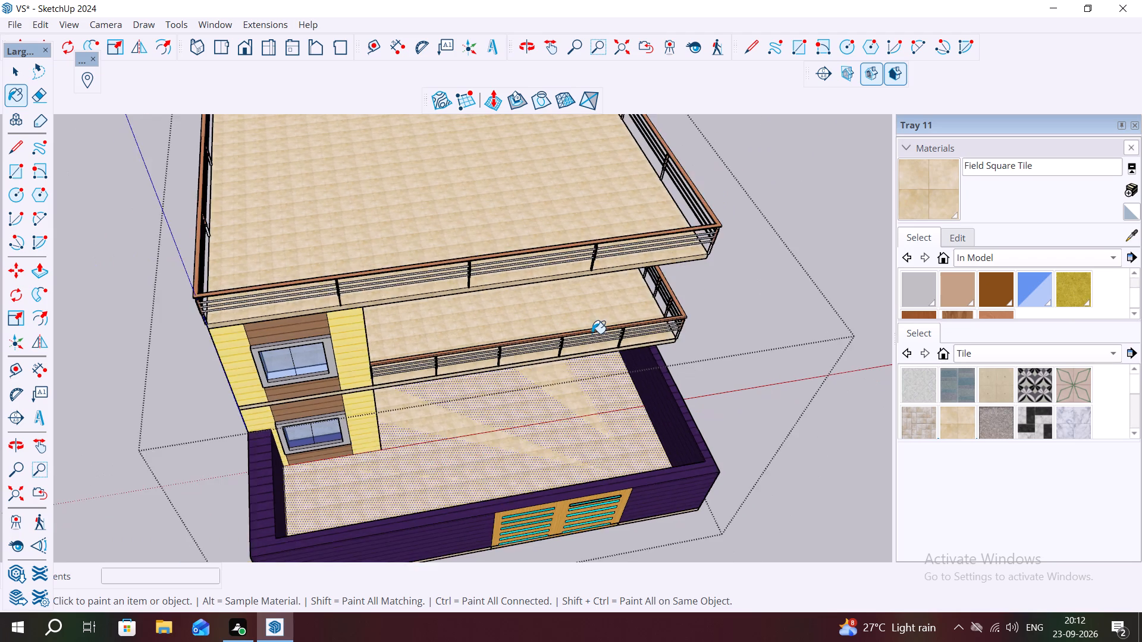
scroll(592, 333, "down", 6)
key("Escape")
key("space")
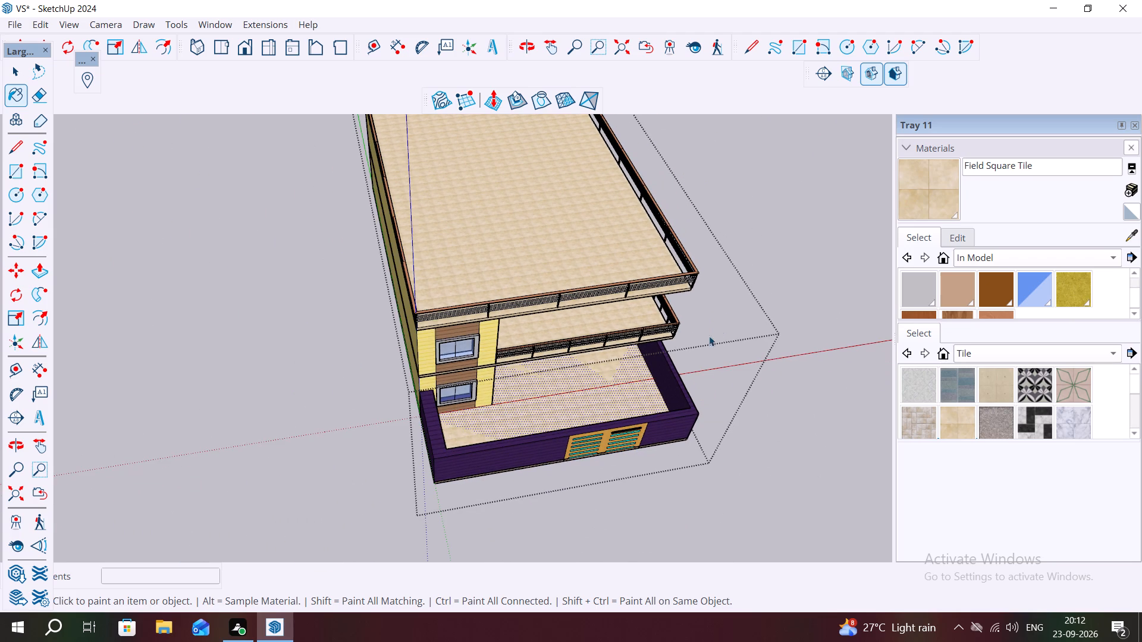
left_click(816, 347)
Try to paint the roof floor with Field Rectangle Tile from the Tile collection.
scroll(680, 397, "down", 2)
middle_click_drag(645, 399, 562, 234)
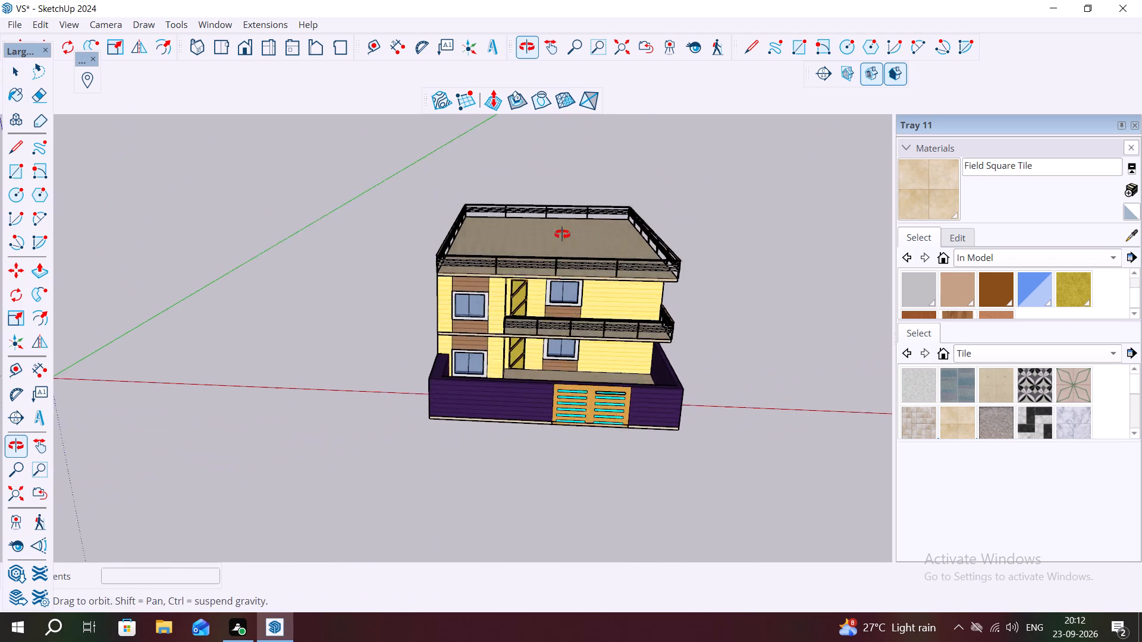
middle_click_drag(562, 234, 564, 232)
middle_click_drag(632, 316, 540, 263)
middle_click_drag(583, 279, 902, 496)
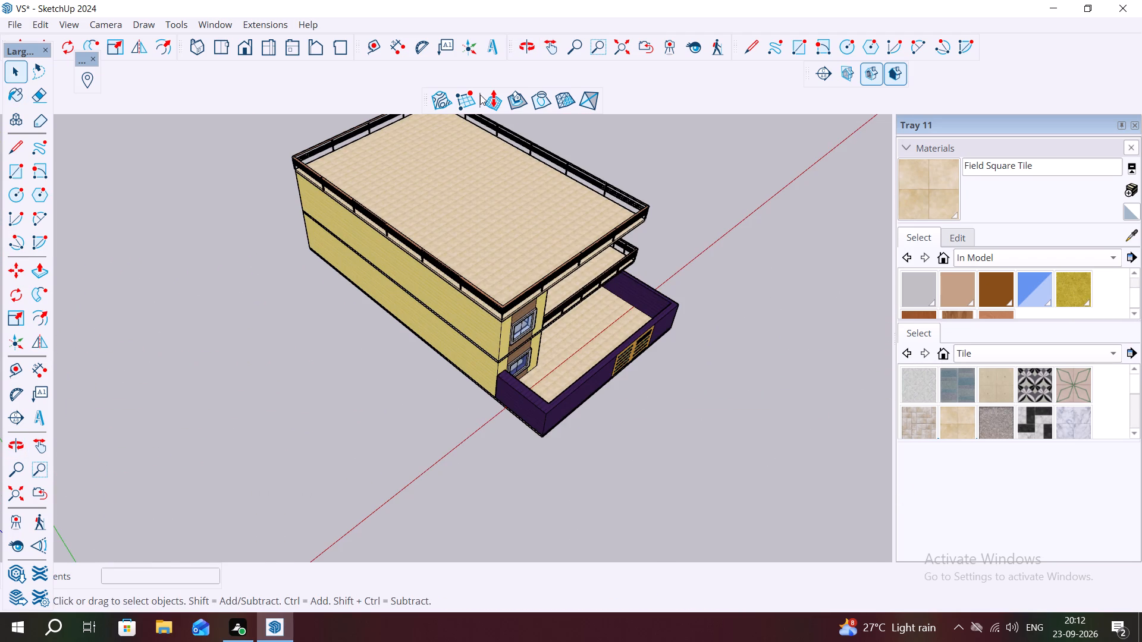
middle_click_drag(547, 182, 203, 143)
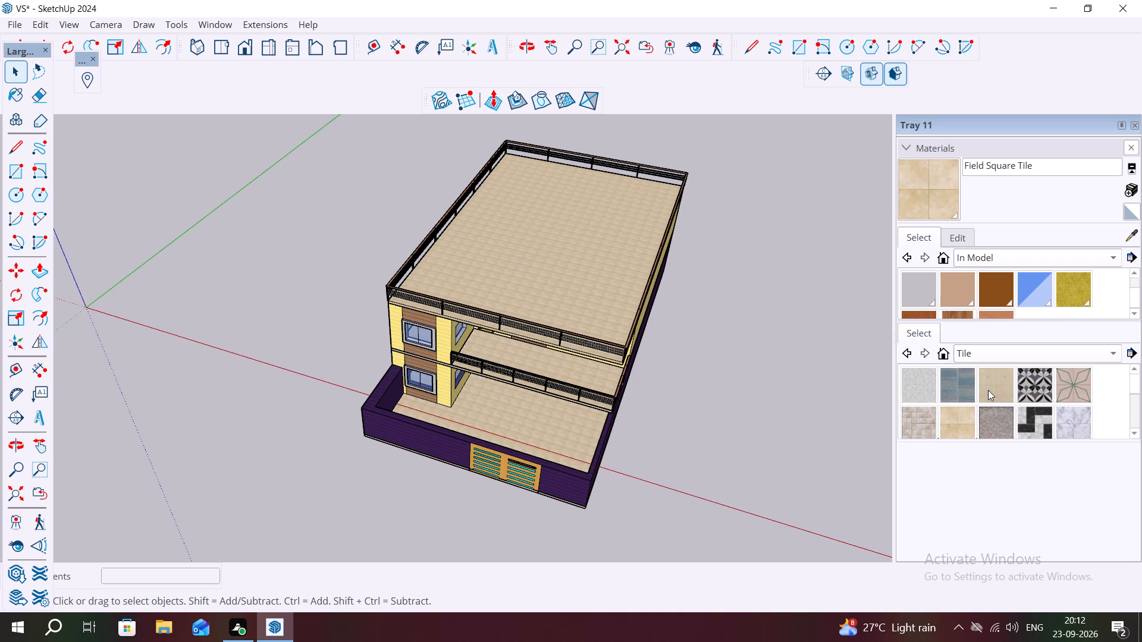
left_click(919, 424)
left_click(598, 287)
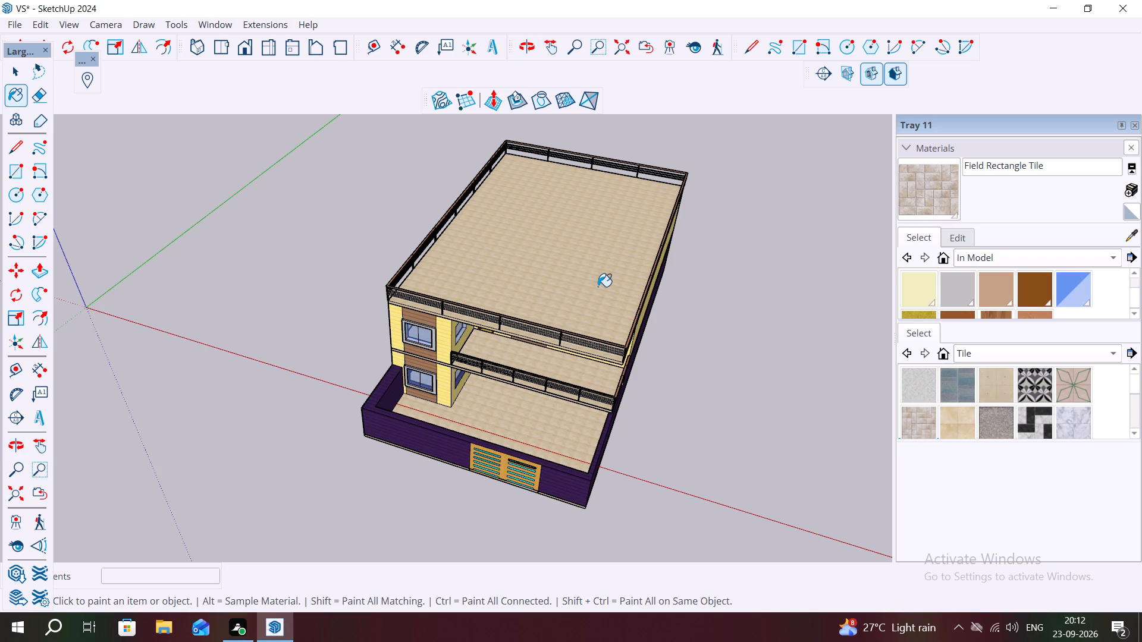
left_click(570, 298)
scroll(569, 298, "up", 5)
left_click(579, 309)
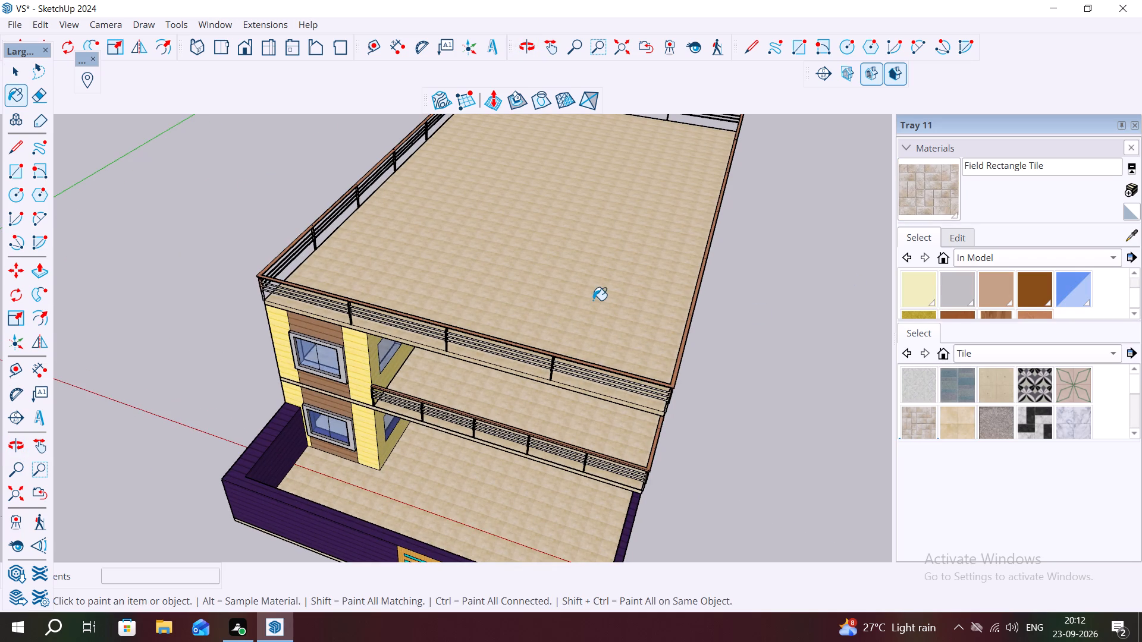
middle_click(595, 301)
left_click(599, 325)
Try to paint the roof floor with the Herringbone tile material.
left_click(1038, 415)
left_click(538, 296)
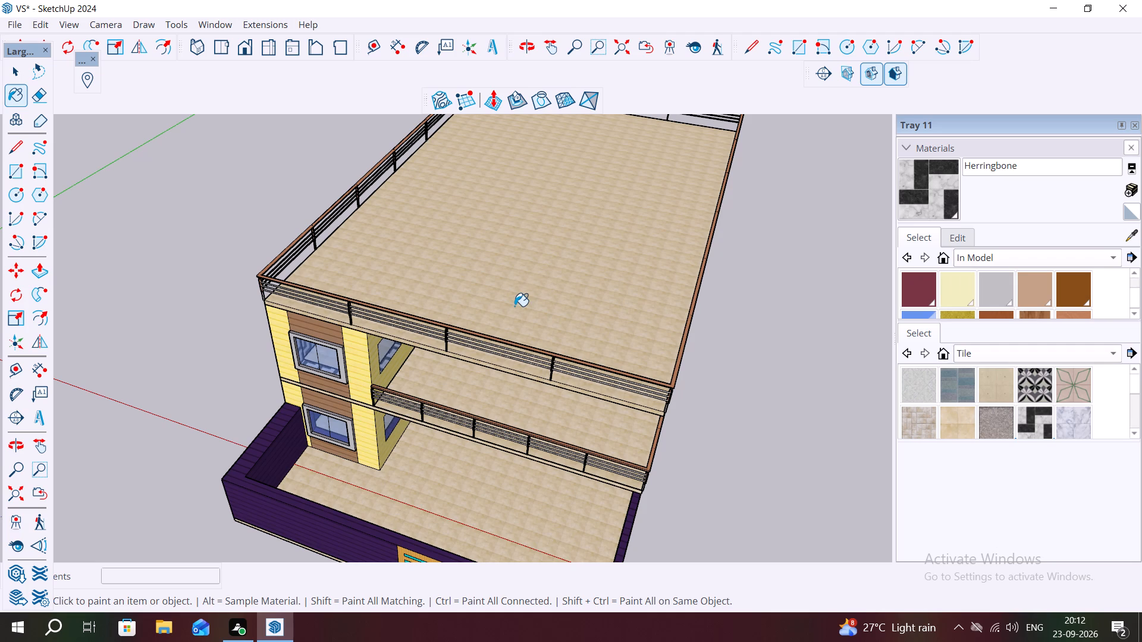
middle_click_drag(554, 293, 595, 448)
key("space")
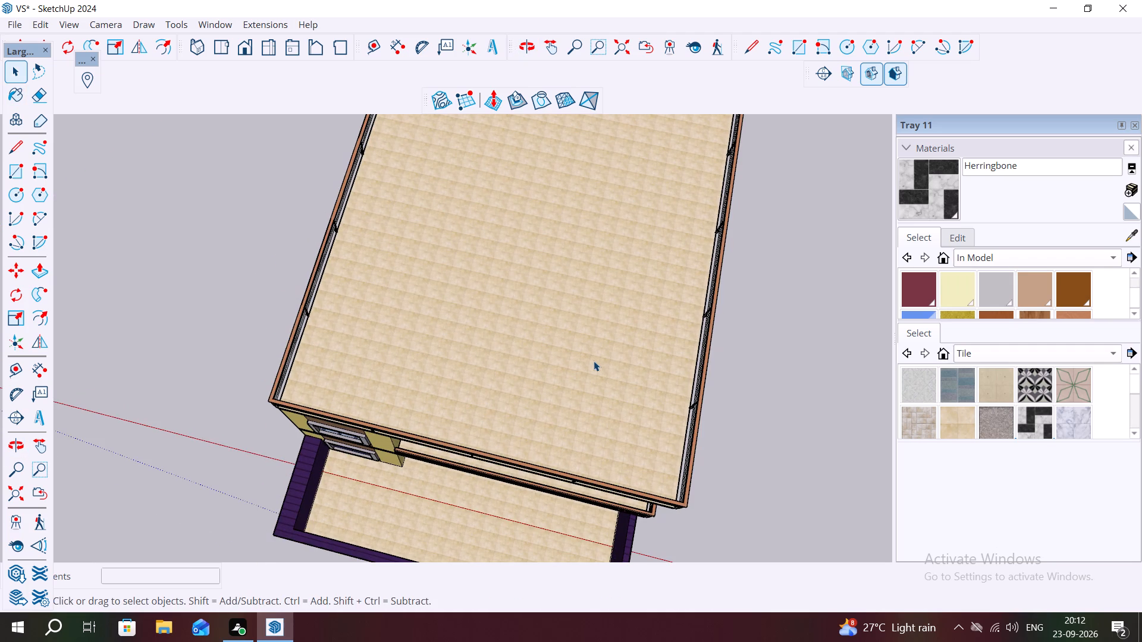
left_click(594, 361)
triple_click(589, 361)
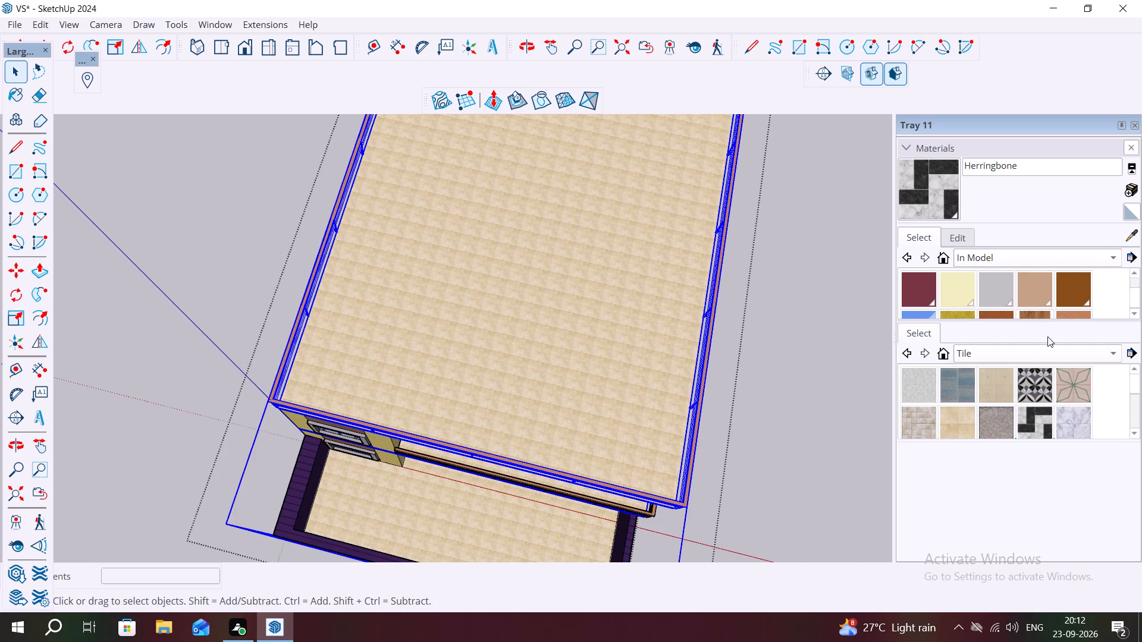
key("Escape")
Examine the front windows, balcony and roof edge of the house from several angles.
scroll(751, 391, "down", 4)
middle_click_drag(760, 372, 800, 197)
scroll(471, 346, "up", 7)
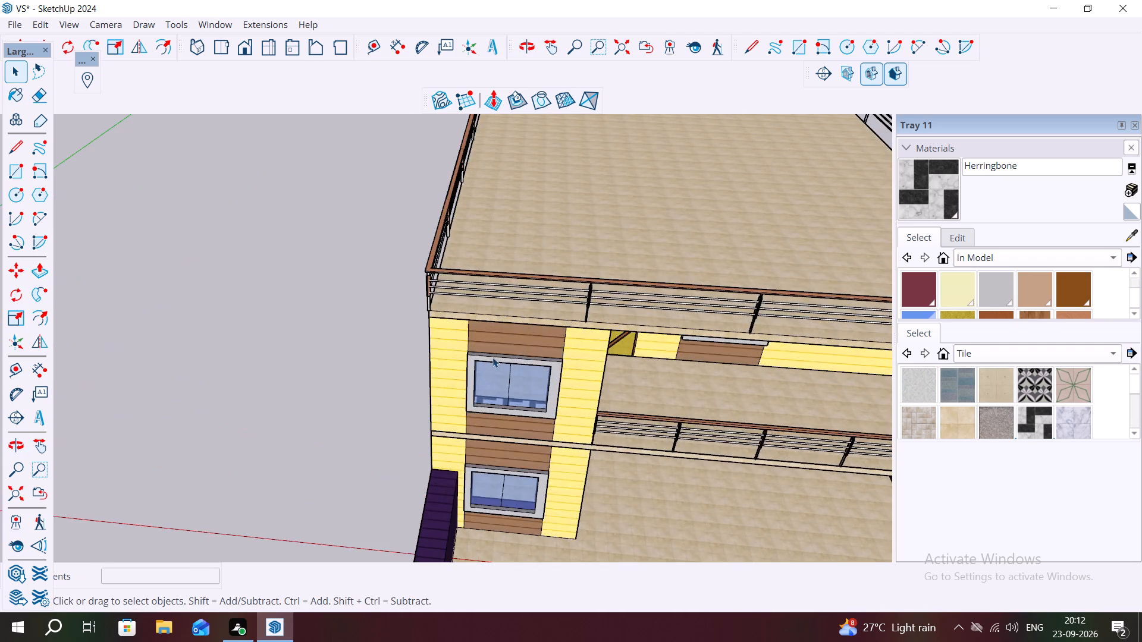
scroll(492, 357, "up", 8)
middle_click_drag(505, 398, 425, 366)
scroll(454, 370, "down", 2)
scroll(506, 336, "down", 4)
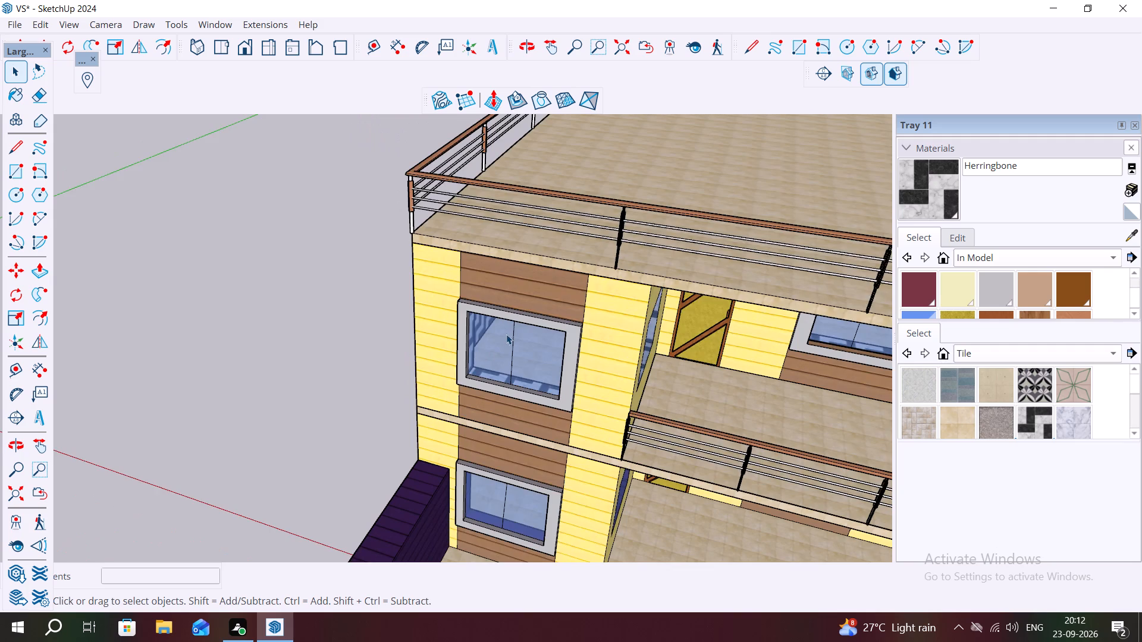
scroll(506, 334, "down", 2)
scroll(913, 431, "up", 1)
middle_click_drag(899, 424, 708, 310)
middle_click_drag(654, 397, 670, 290)
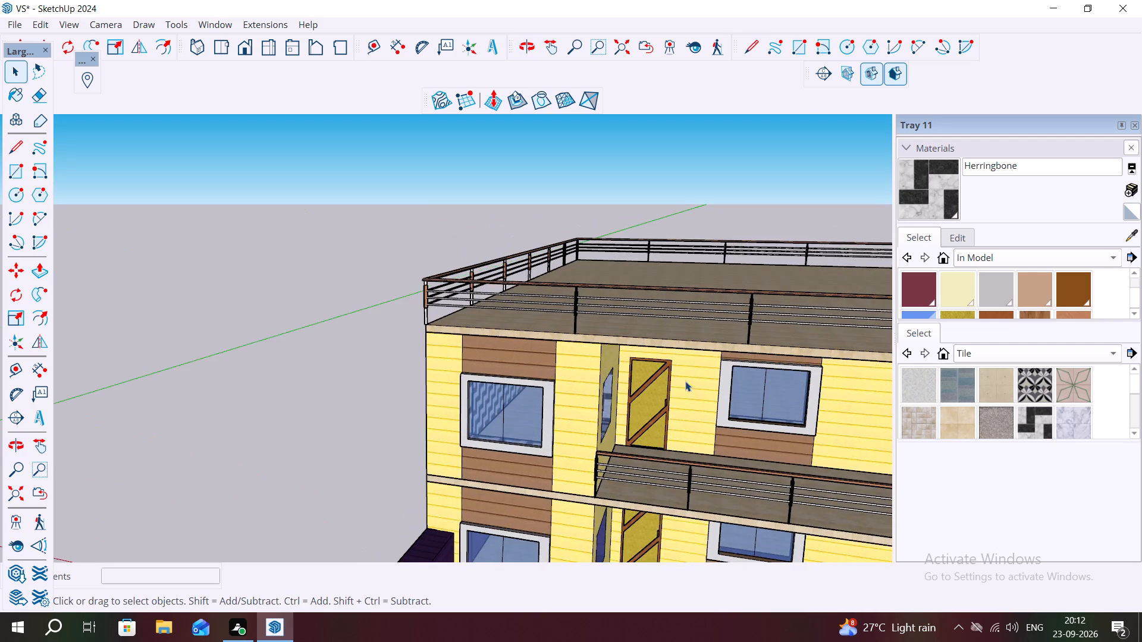
scroll(679, 385, "down", 2)
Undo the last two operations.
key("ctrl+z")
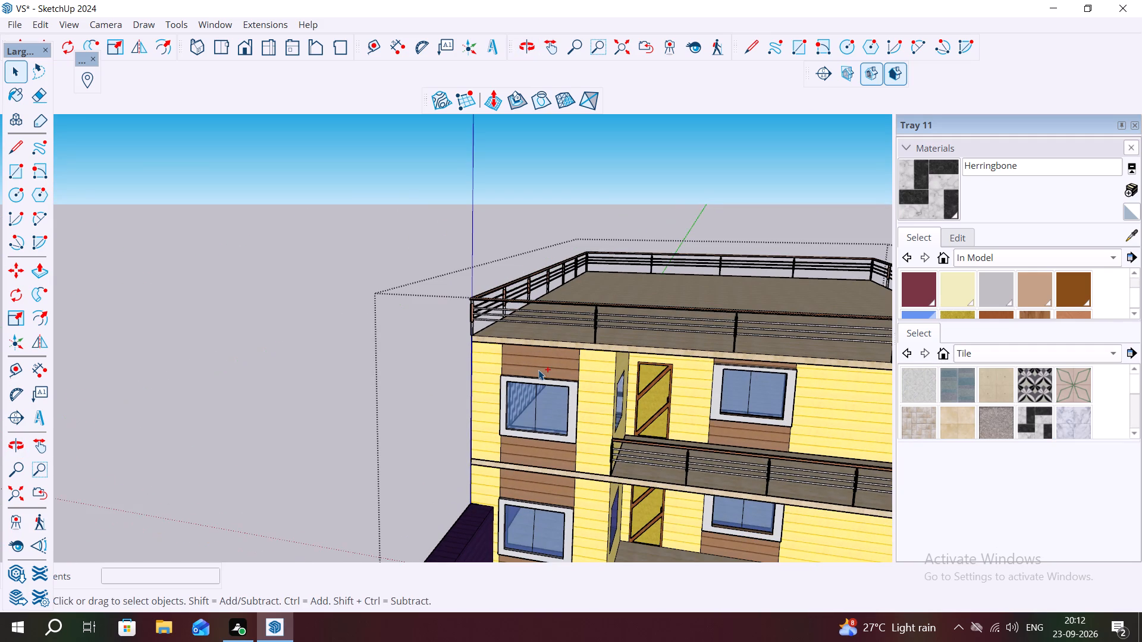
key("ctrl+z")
Inspect the tiled interior walls and floor through the upper-storey front window.
middle_click_drag(548, 389, 550, 210)
middle_click_drag(556, 262, 557, 456)
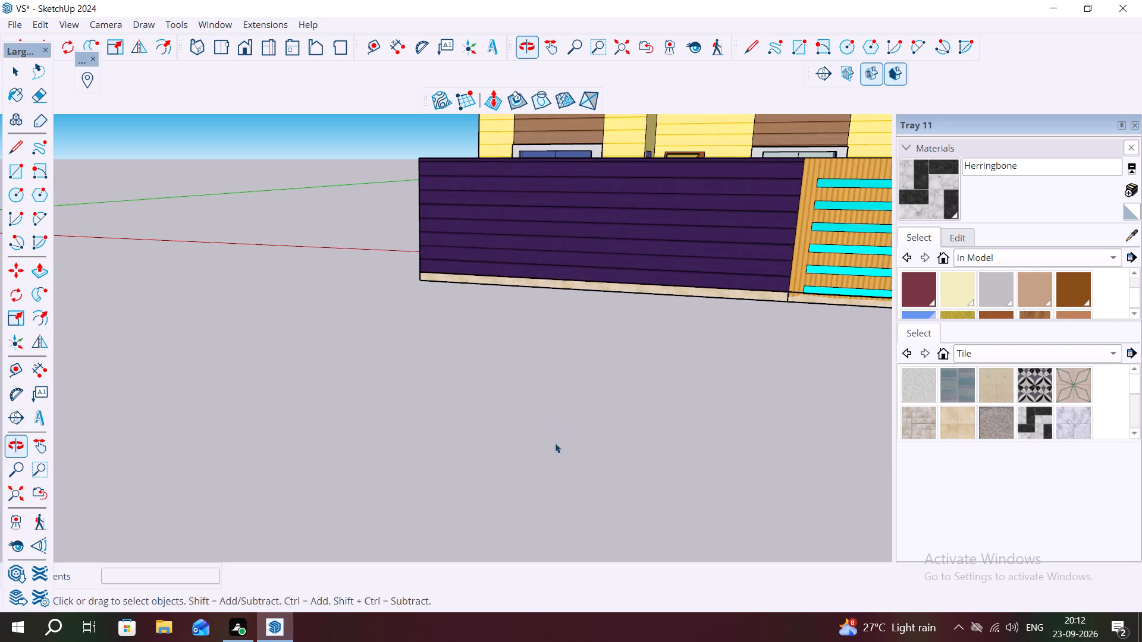
scroll(520, 105, "down", 2)
middle_click_drag(617, 280, 683, 527)
scroll(730, 474, "up", 6)
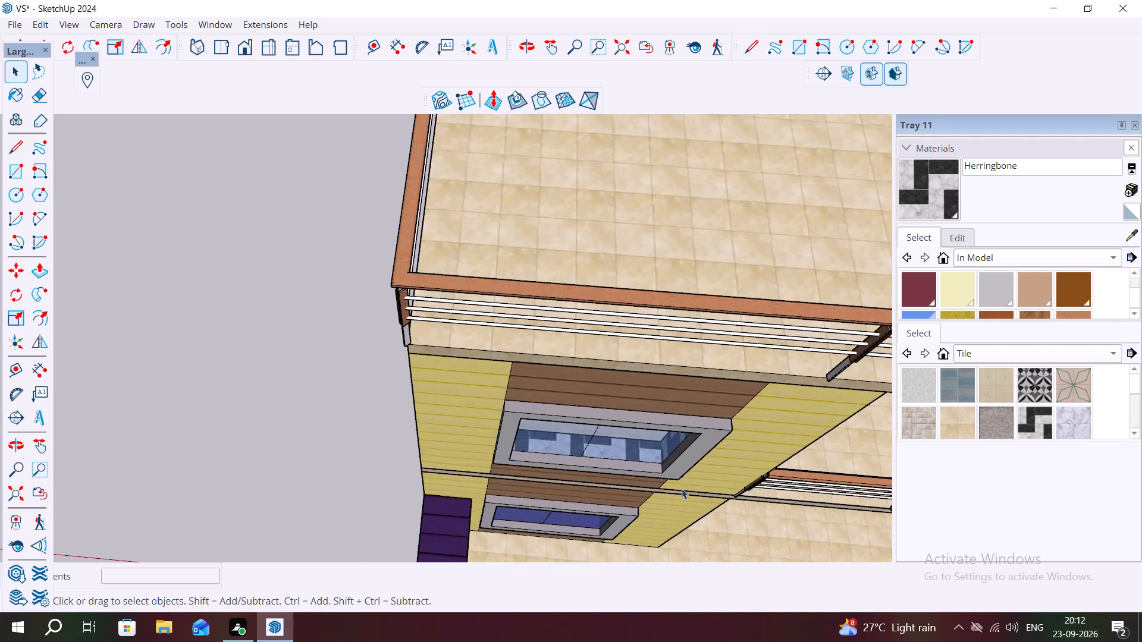
scroll(682, 489, "up", 18)
middle_click_drag(584, 387, 586, 340)
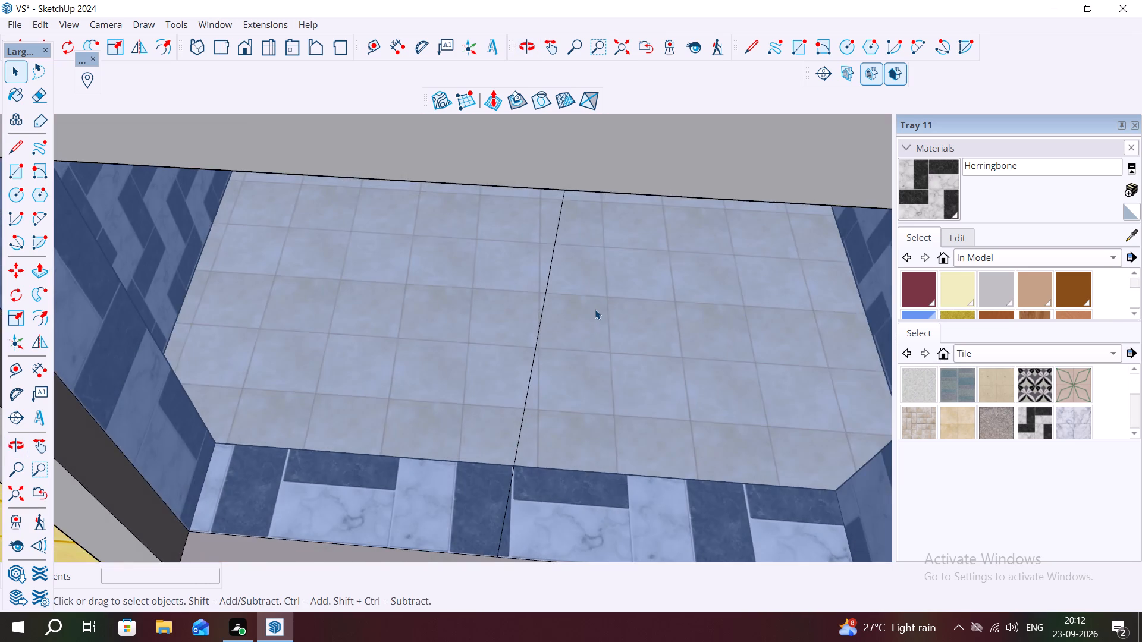
scroll(595, 313, "up", 9)
middle_click_drag(585, 216, 485, 93)
scroll(505, 155, "down", 8)
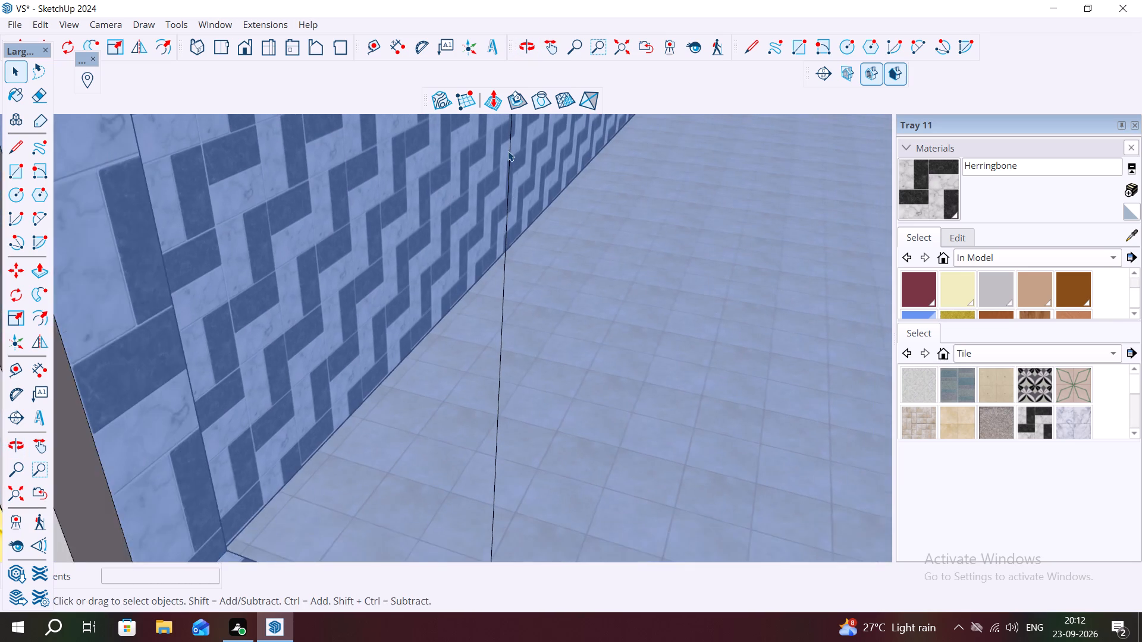
scroll(508, 151, "down", 8)
scroll(531, 221, "down", 12)
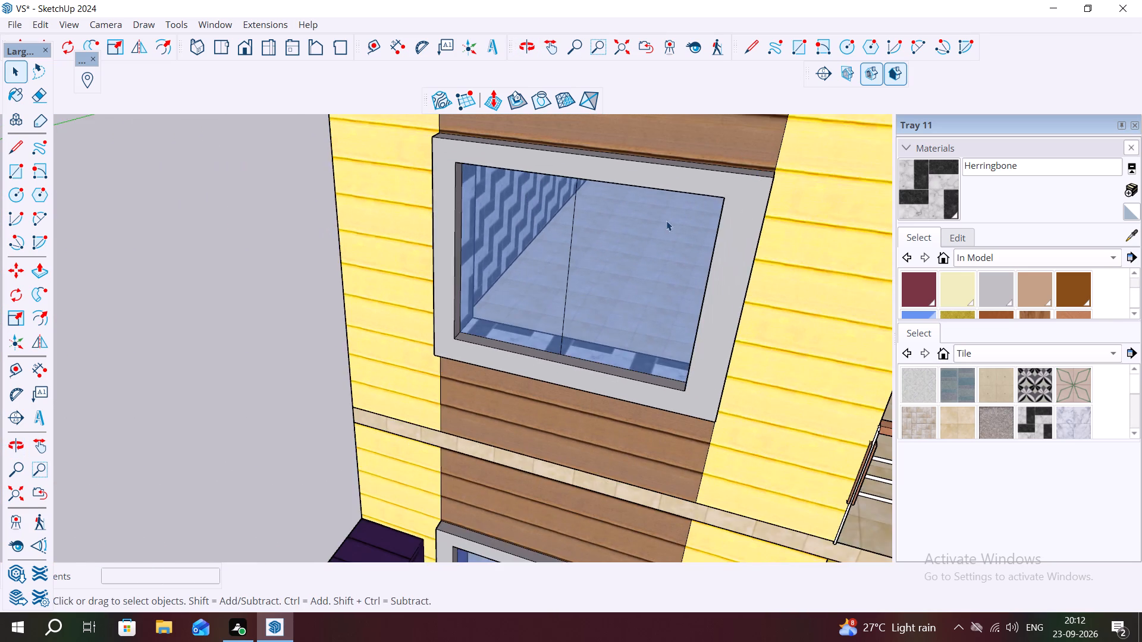
Examine the front facade, the lower-storey window and the adjoining purple boundary wall up close.
scroll(666, 221, "down", 3)
scroll(667, 223, "up", 1)
scroll(668, 224, "down", 1)
middle_click_drag(667, 362, 695, 265)
scroll(583, 358, "down", 10)
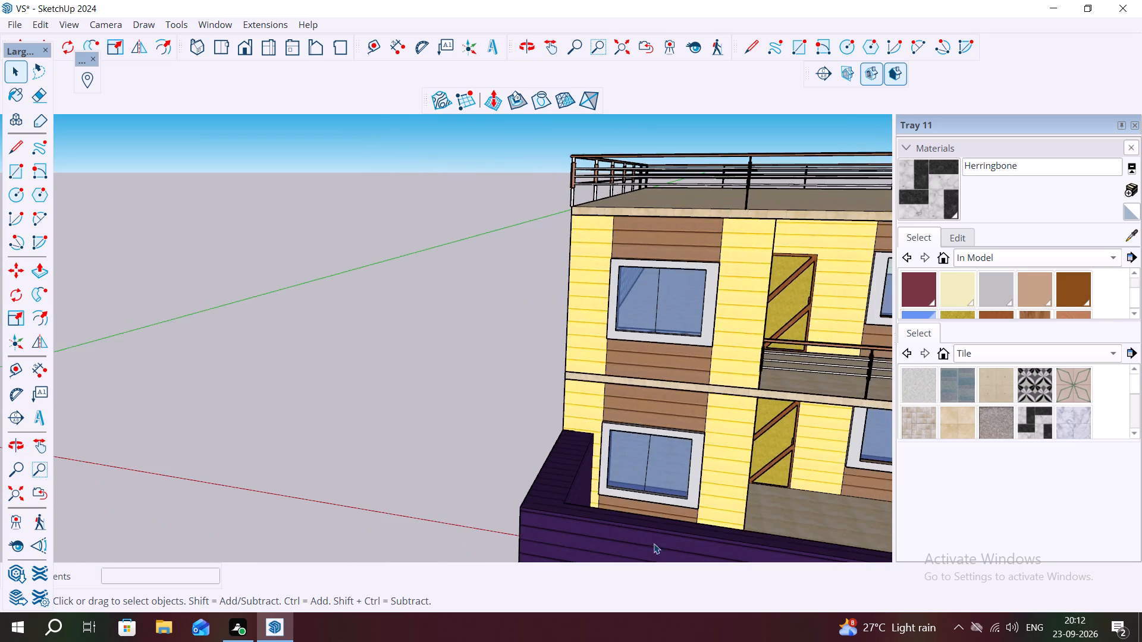
scroll(644, 495, "up", 18)
middle_click_drag(584, 389, 449, 326)
scroll(453, 326, "up", 1)
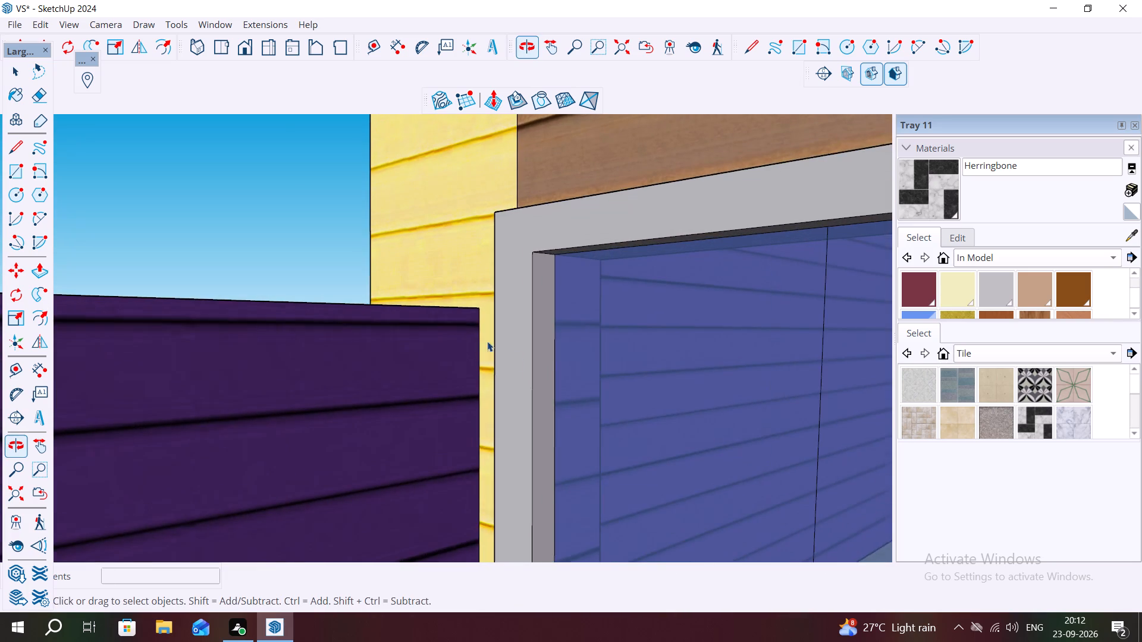
scroll(660, 381, "up", 11)
left_click(652, 360)
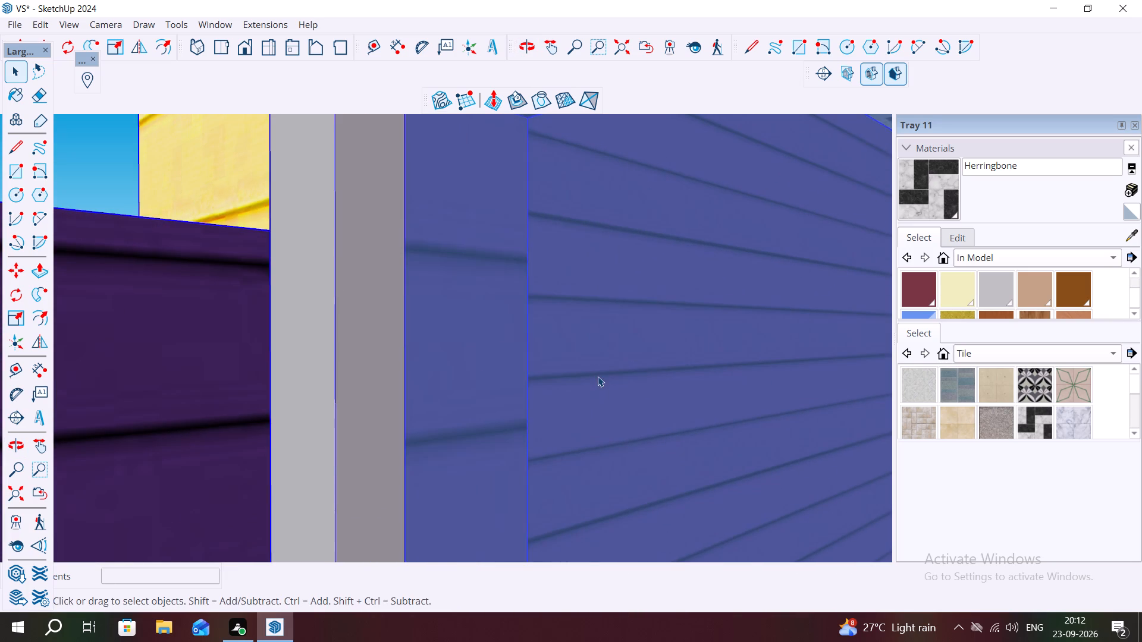
scroll(598, 376, "down", 6)
key("Escape")
key("space")
scroll(713, 383, "down", 8)
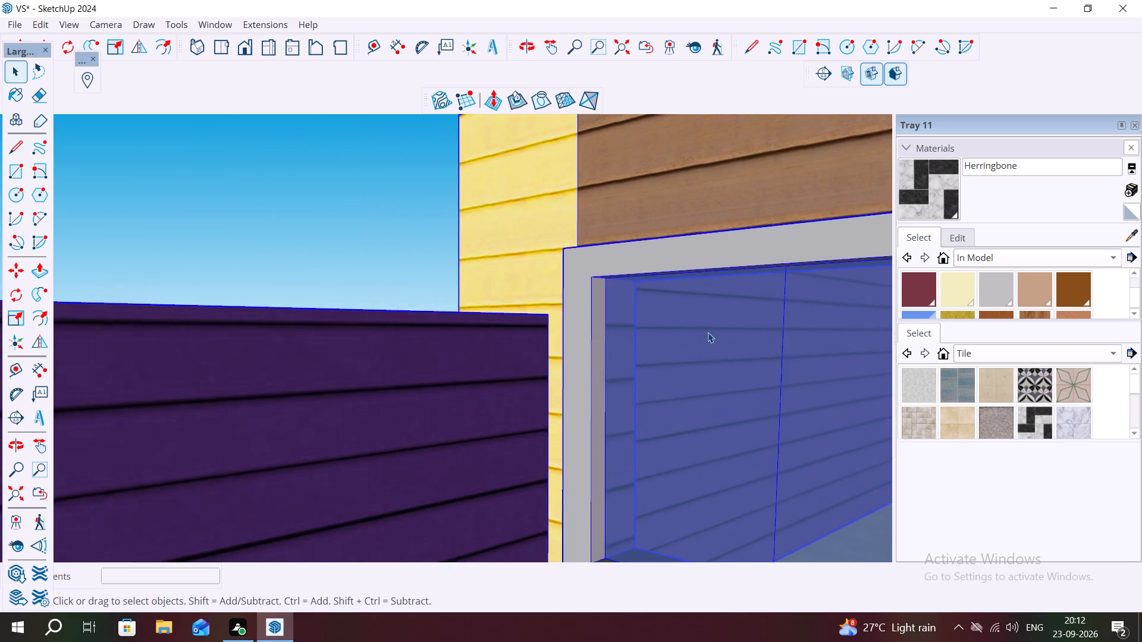
scroll(708, 332, "down", 20)
scroll(708, 332, "down", 2)
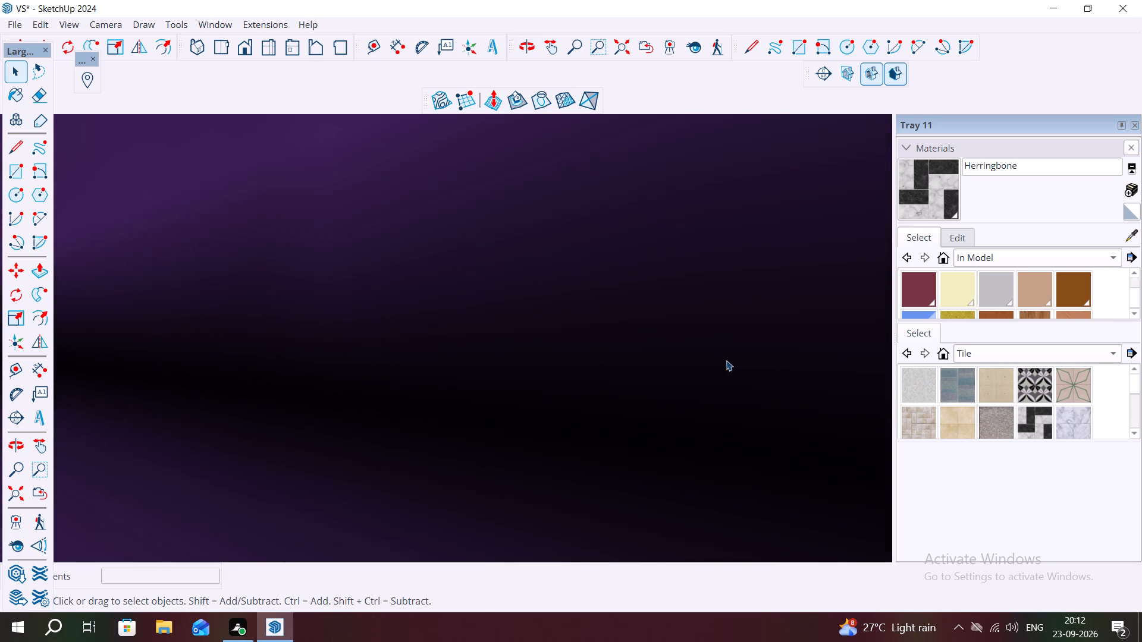
scroll(726, 360, "down", 18)
scroll(77, 362, "up", 1)
scroll(74, 343, "down", 4)
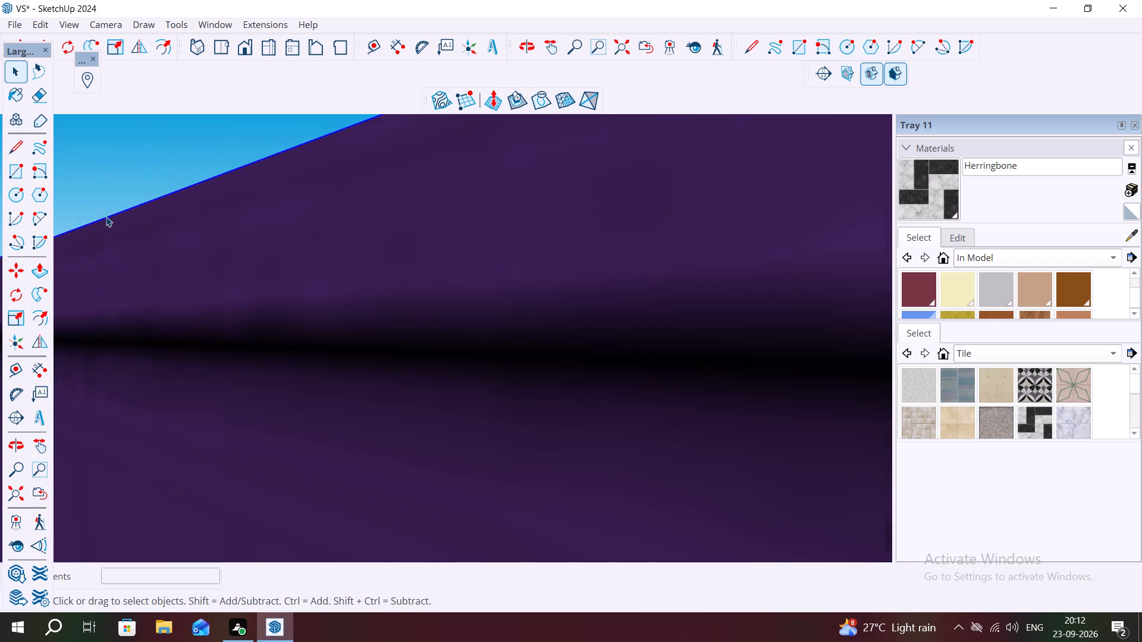
scroll(106, 216, "down", 16)
Draw a narrow vertical rectangle about 2 5/8" by 5' 5 9/16" on the gate's left leaf, beside its centre line.
middle_click_drag(429, 495, 513, 510)
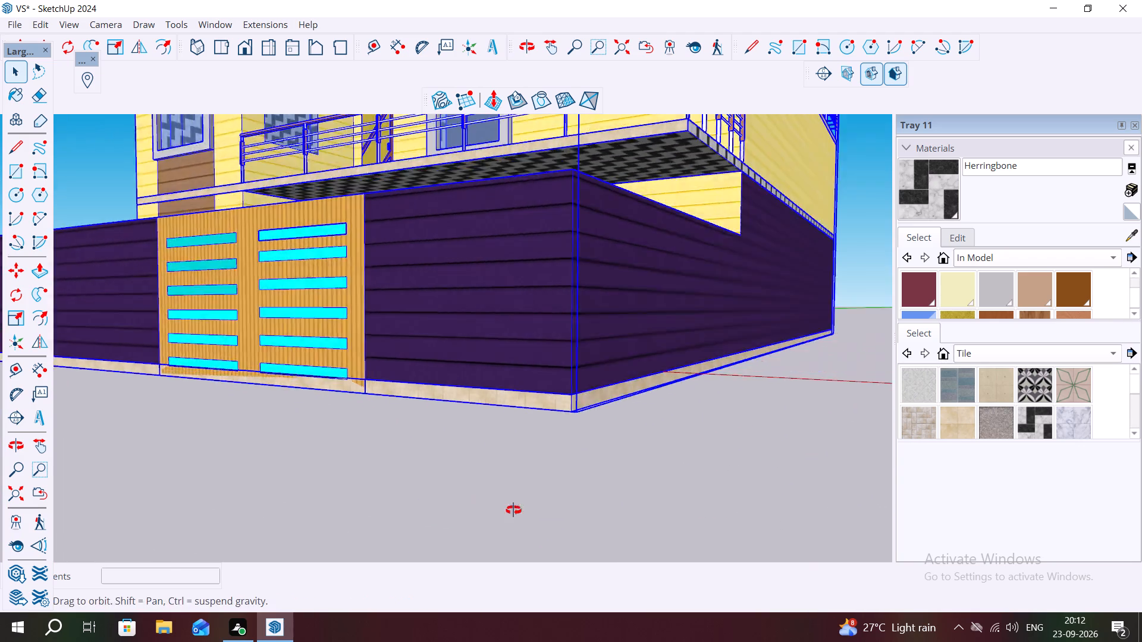
middle_click_drag(513, 510, 622, 552)
scroll(619, 517, "down", 4)
scroll(300, 318, "up", 1)
scroll(180, 281, "up", 1)
scroll(186, 276, "down", 1)
scroll(196, 267, "up", 4)
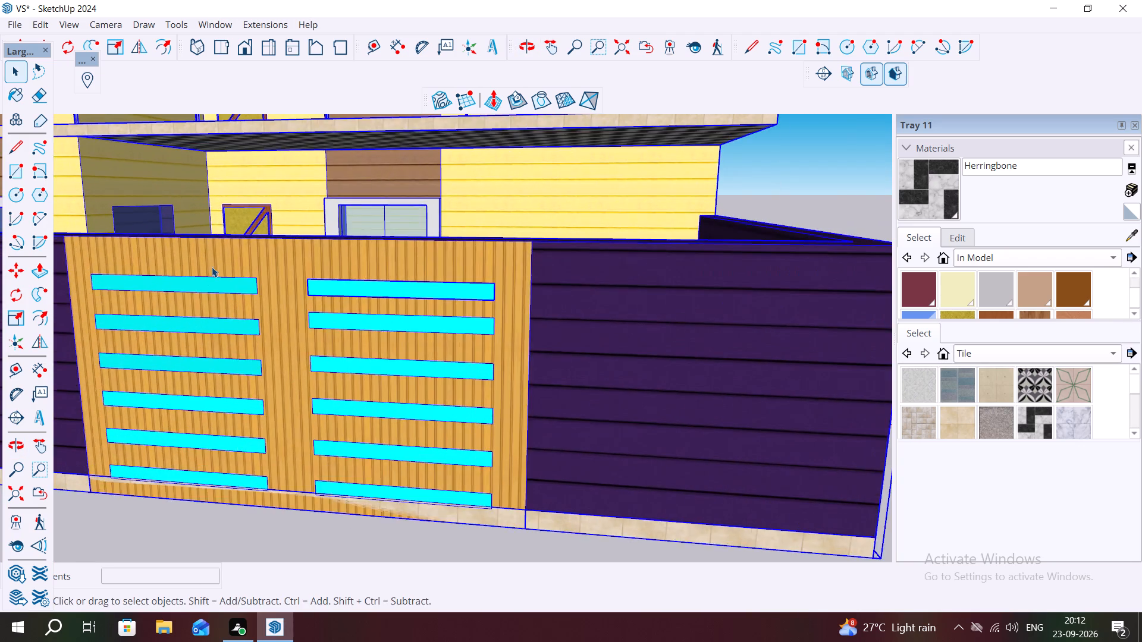
scroll(212, 267, "up", 4)
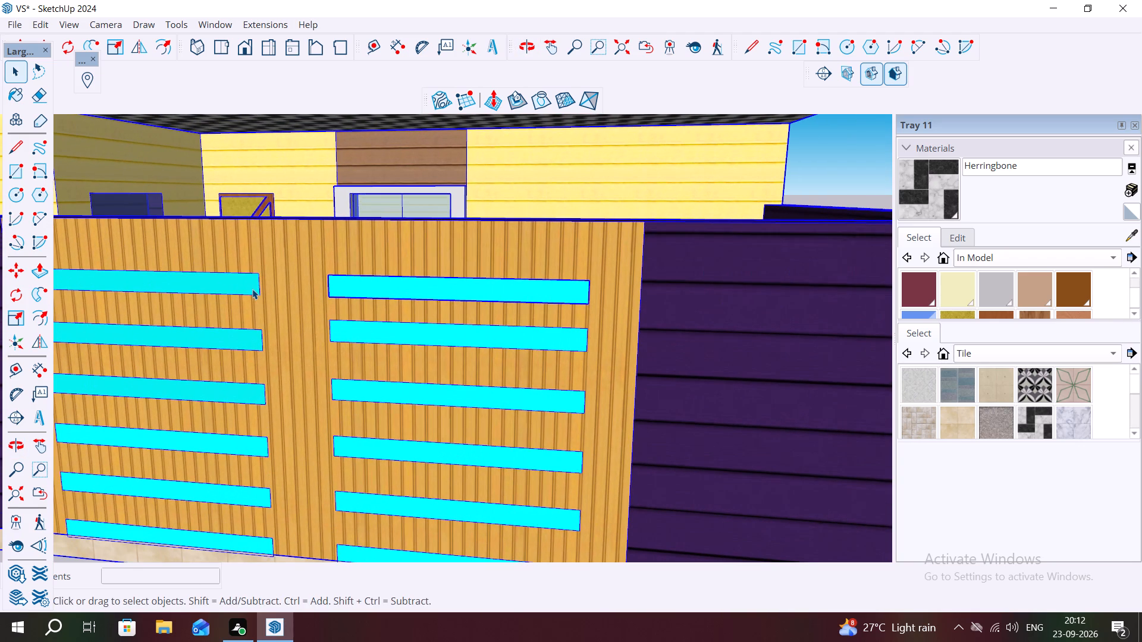
key("r")
left_click(273, 278)
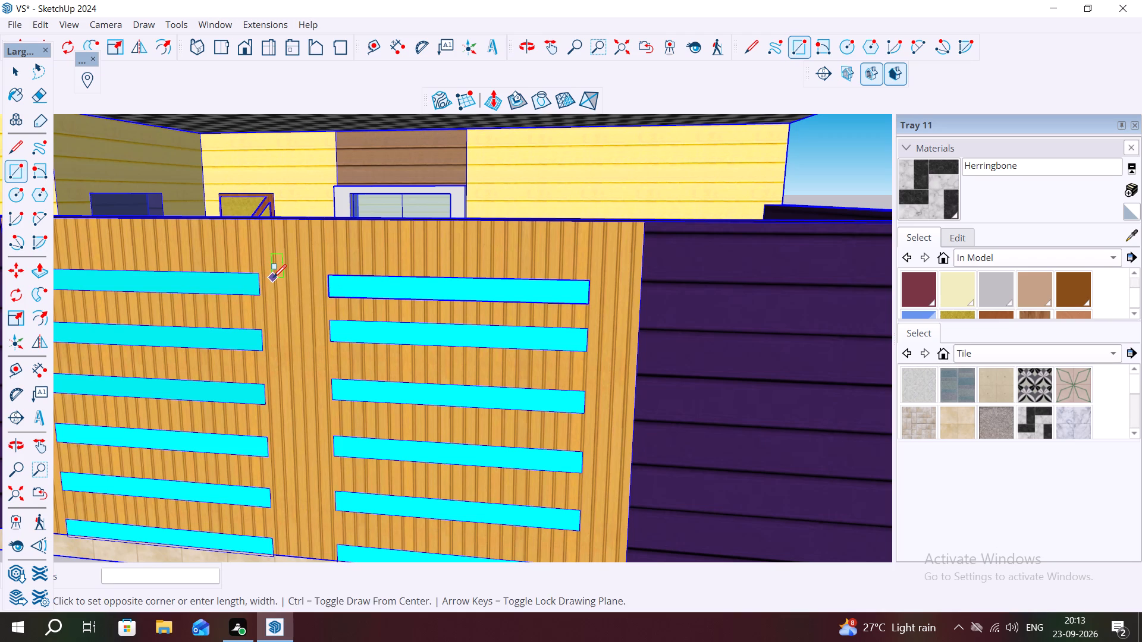
left_click(297, 559)
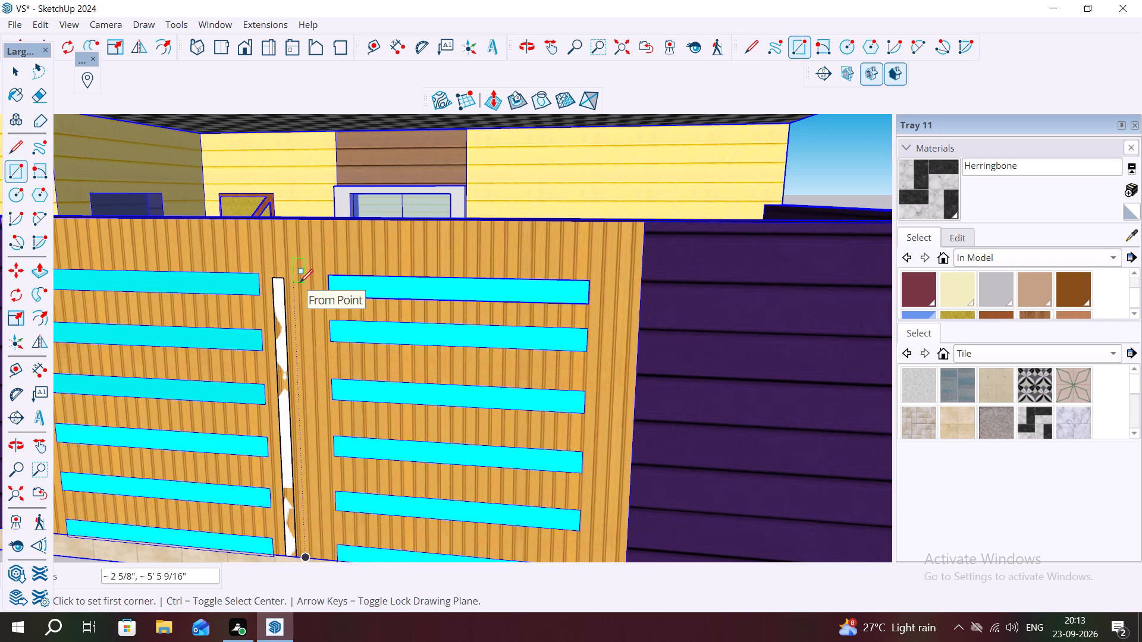
Draw a second narrow vertical rectangle about 2 7/16" by 5' 5 5/16" on the gate's right leaf, parallel to the first.
scroll(307, 282, "up", 3)
middle_click_drag(307, 282, 377, 283)
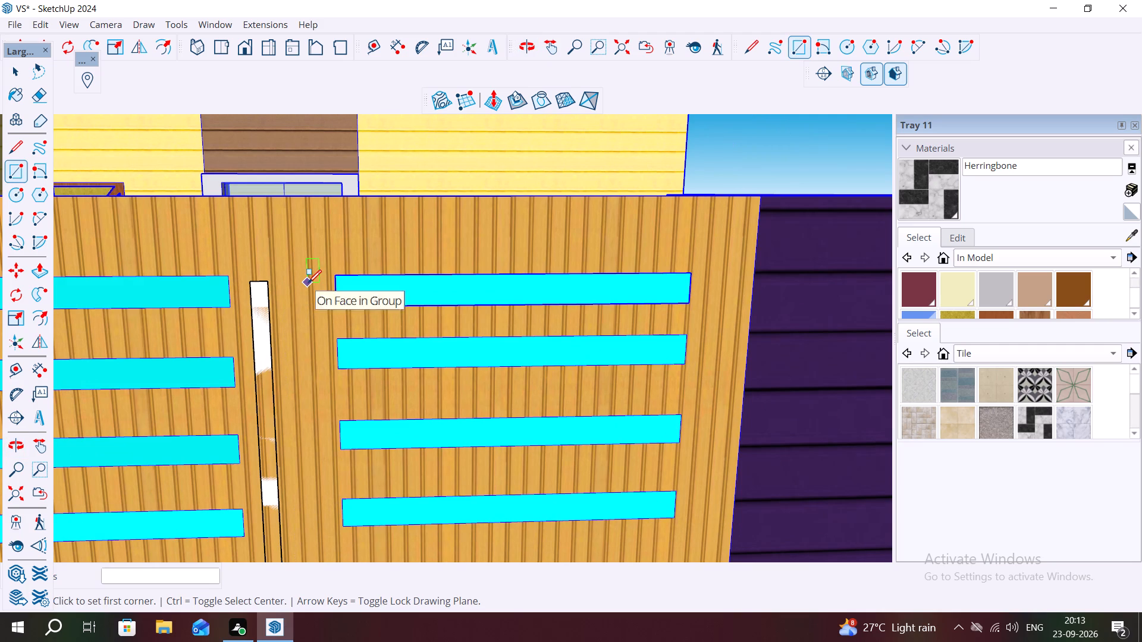
left_click(308, 283)
scroll(294, 285, "down", 8)
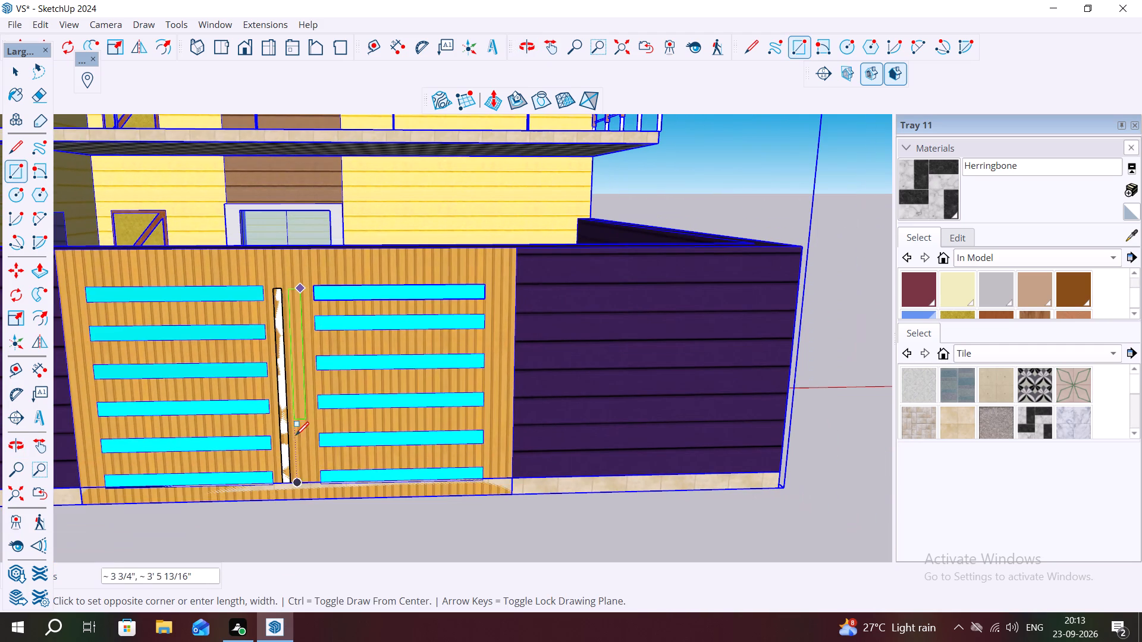
scroll(298, 485, "up", 4)
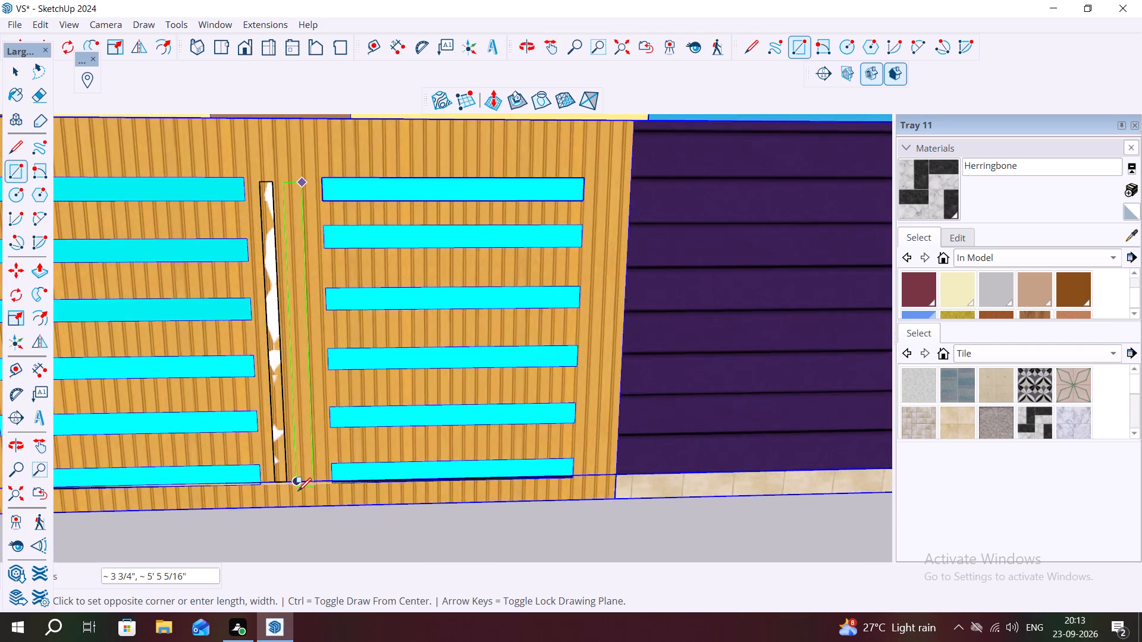
scroll(298, 491, "up", 4)
left_click(305, 479)
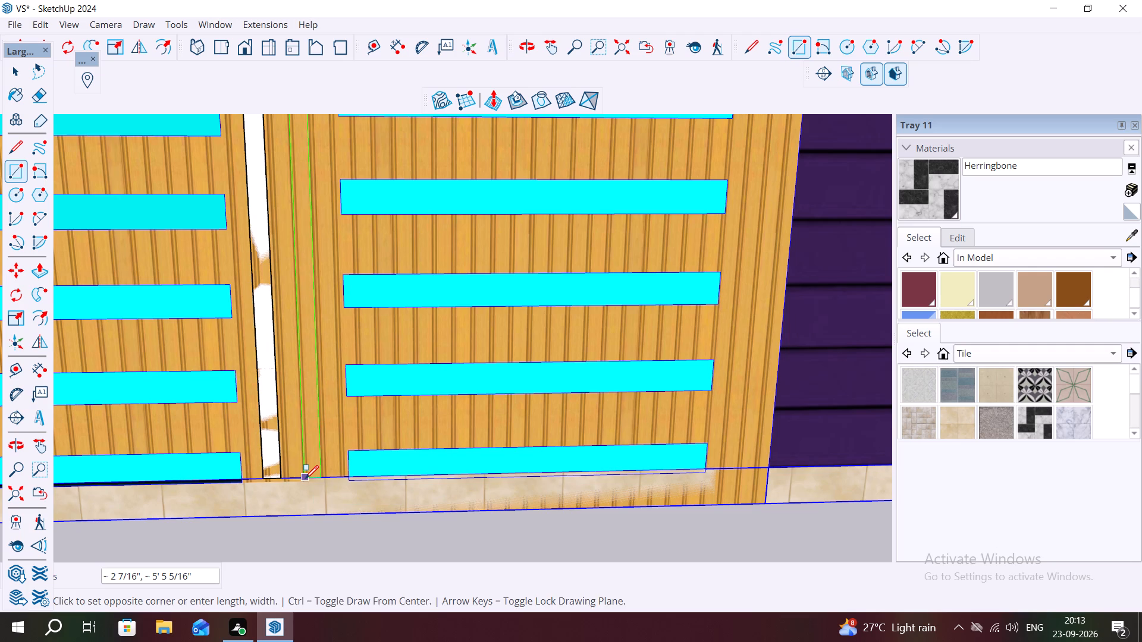
key("space")
Push/Pull both narrow rectangles out 2" from the gate face to form two vertical handle bars.
left_click(275, 439)
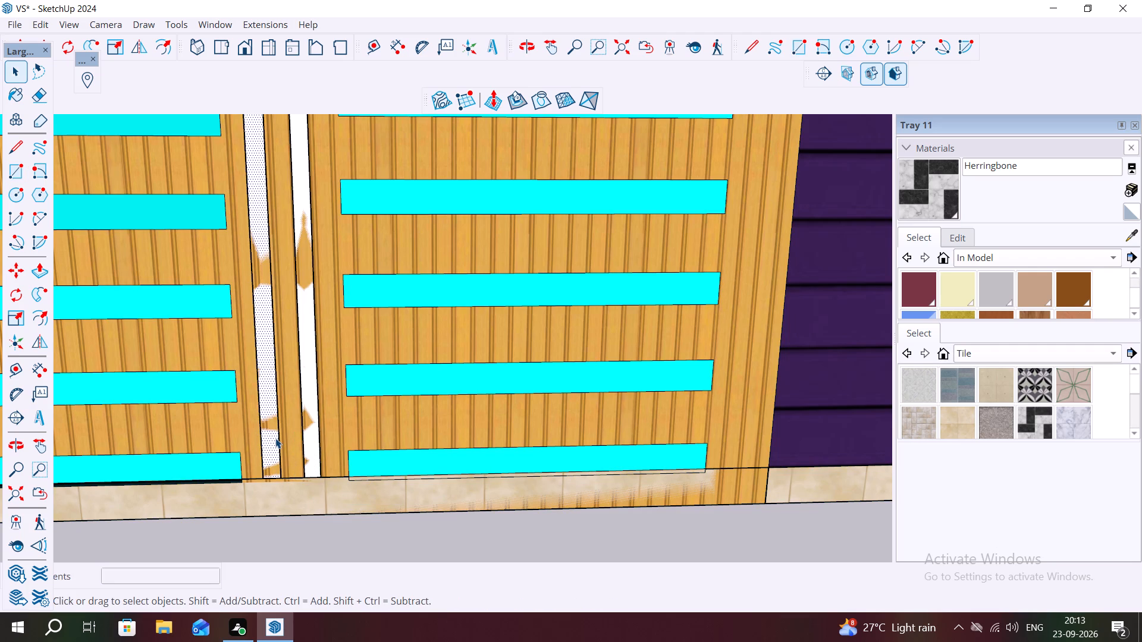
key("p")
left_click(272, 431)
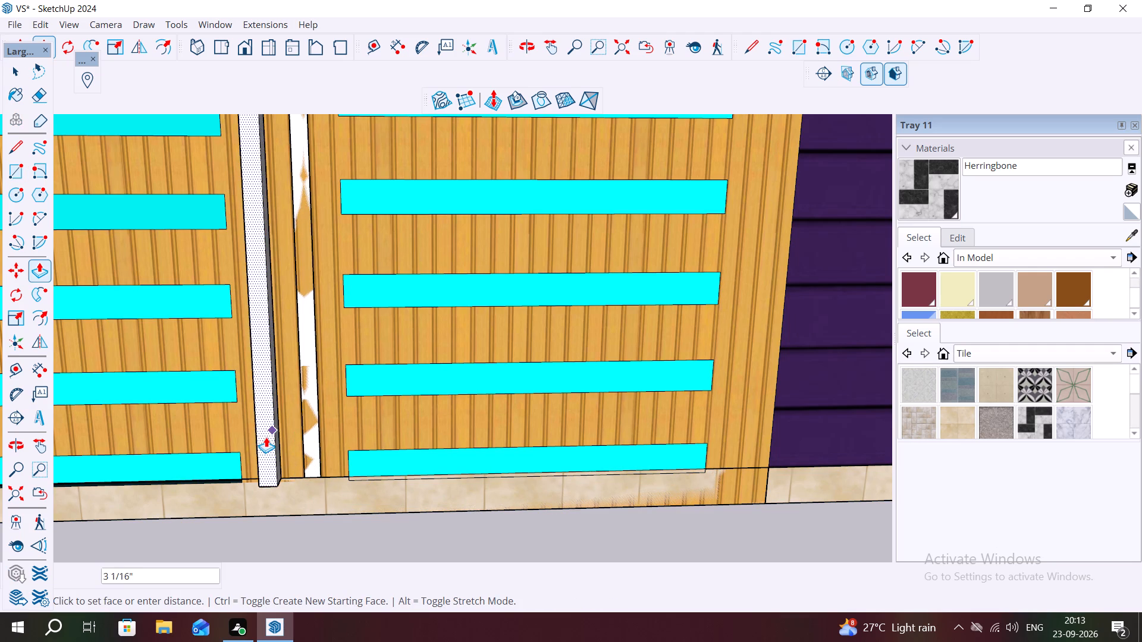
key("2")
key("shift+quotedbl")
key("Return")
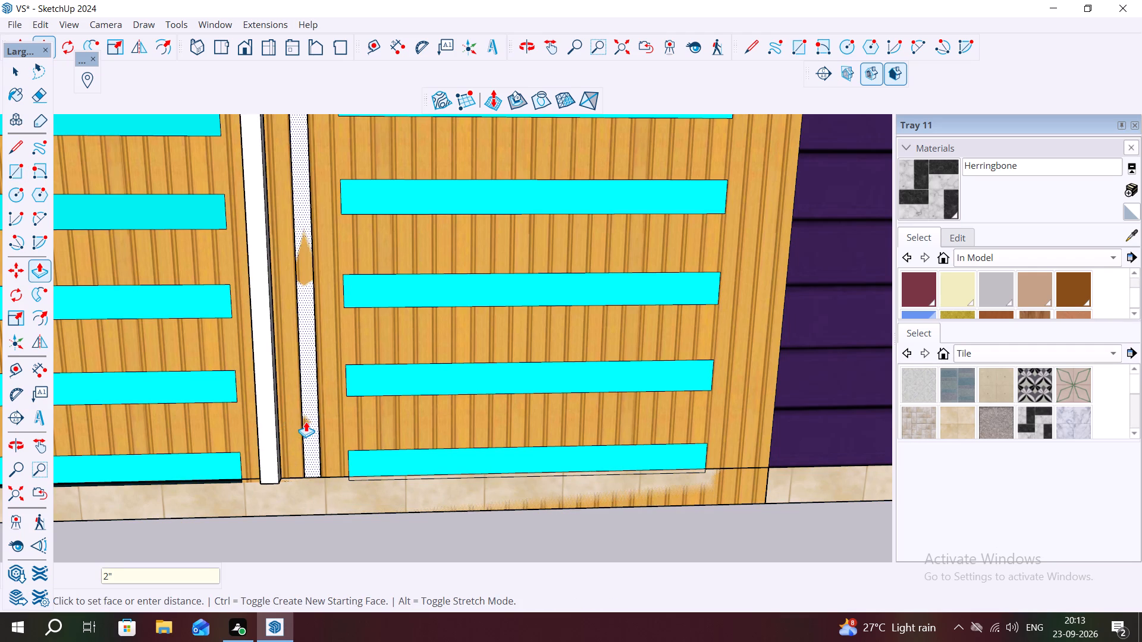
double_click(306, 421)
key("space")
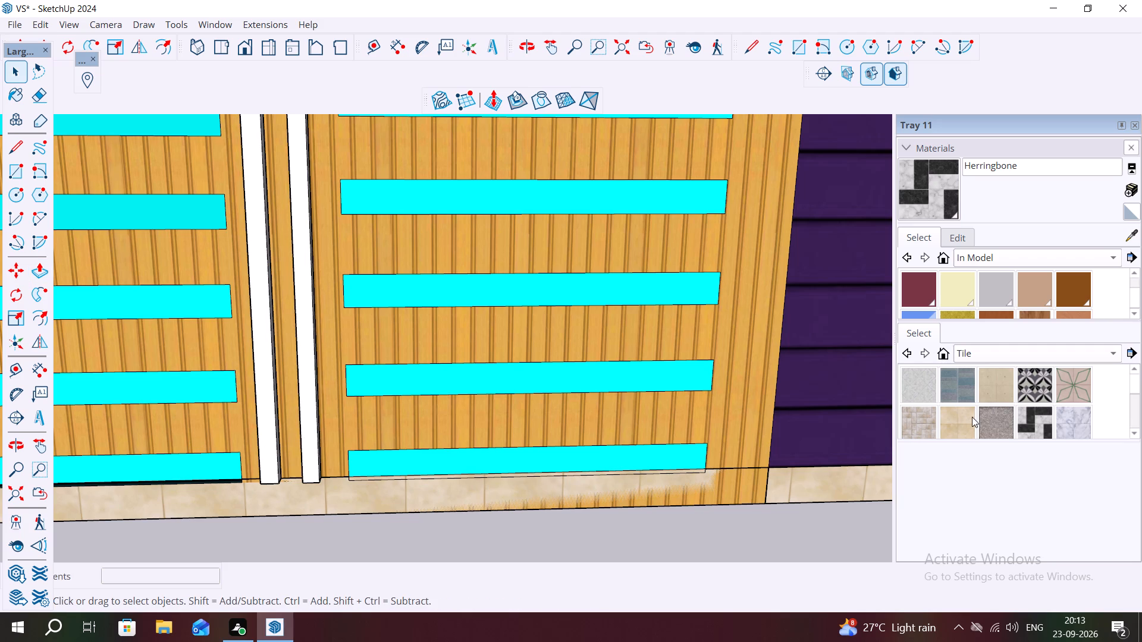
Choose the black Color M09 from the Colors collection and paint the front faces of both gate handle bars.
scroll(941, 303, "down", 2)
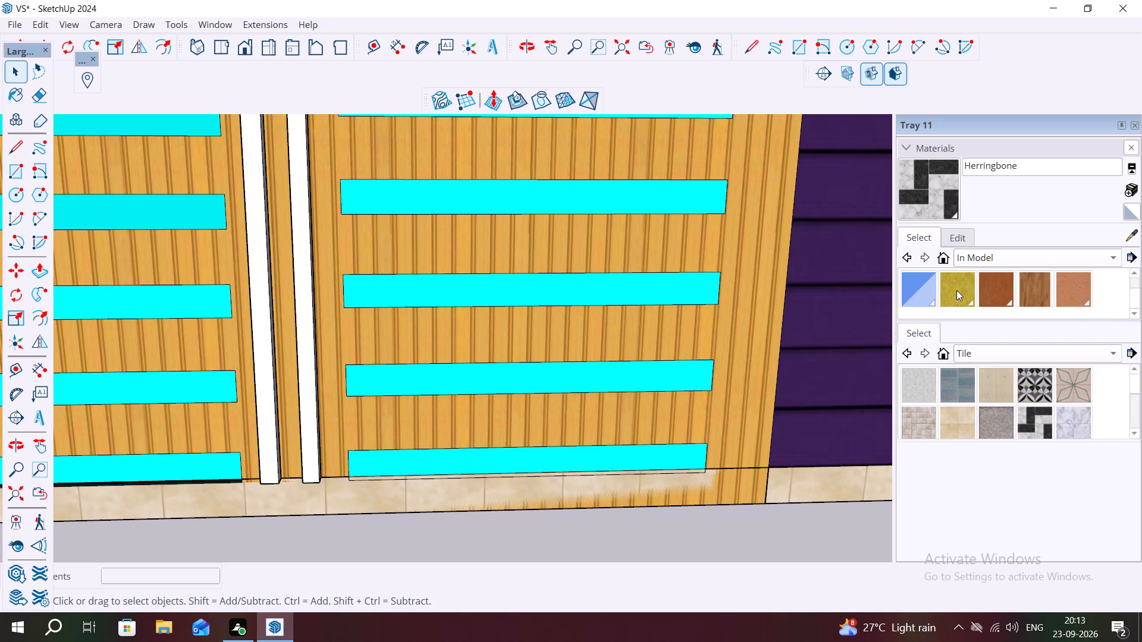
scroll(957, 282, "up", 7)
scroll(949, 400, "down", 2)
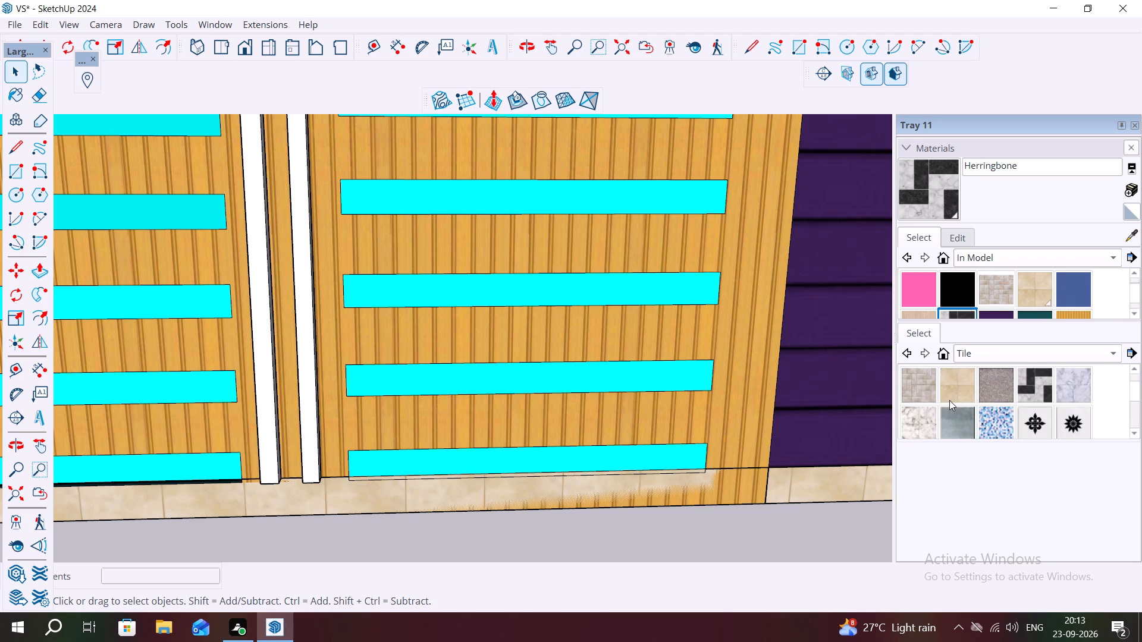
scroll(949, 401, "up", 3)
left_click(988, 357)
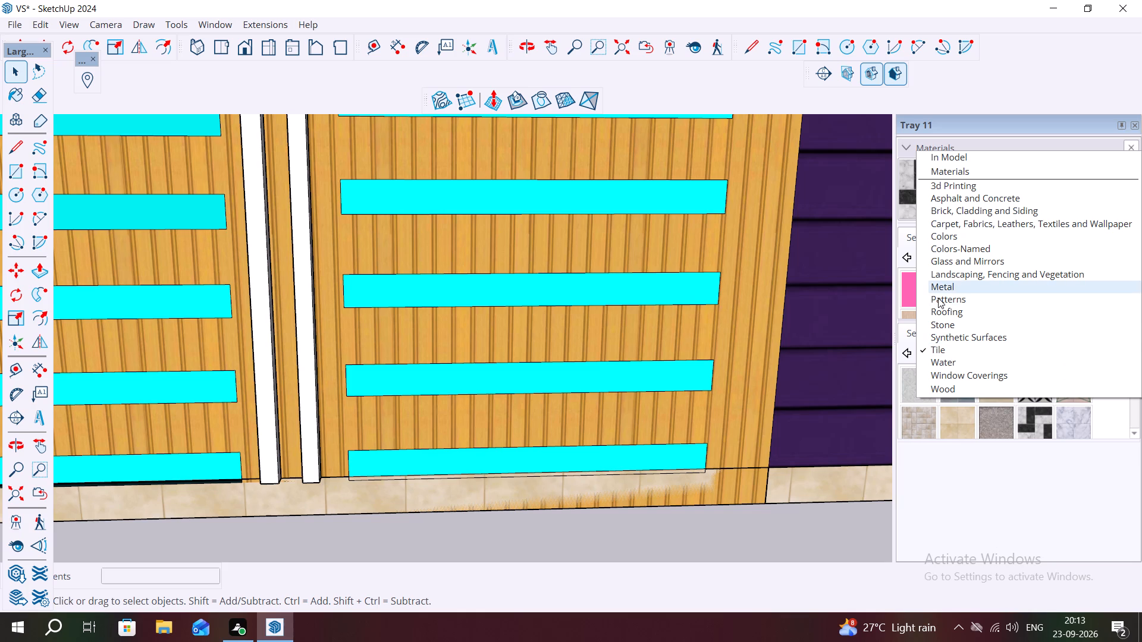
left_click(961, 234)
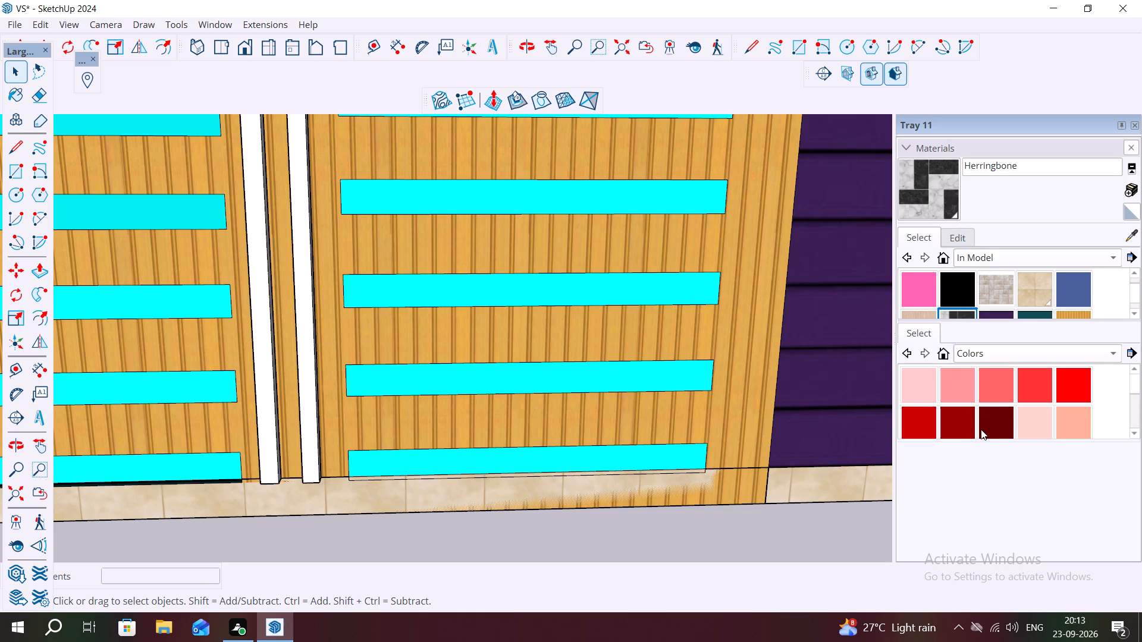
scroll(997, 405, "up", 3)
scroll(996, 405, "down", 3)
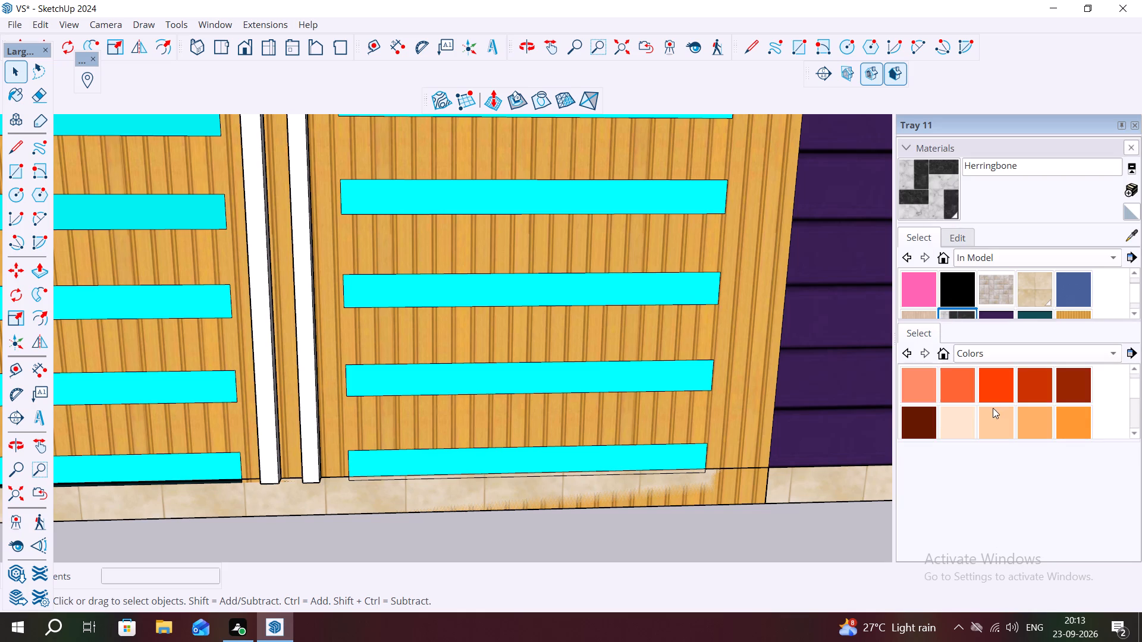
scroll(993, 408, "down", 20)
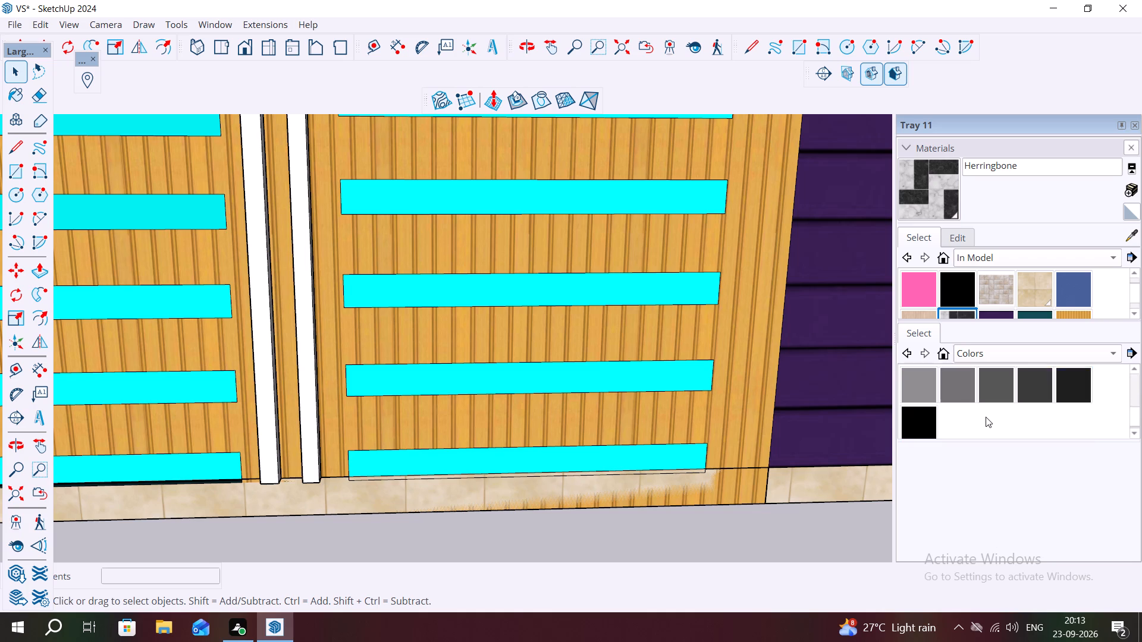
scroll(986, 417, "down", 2)
left_click_drag(932, 384, 925, 385)
scroll(192, 292, "up", 7)
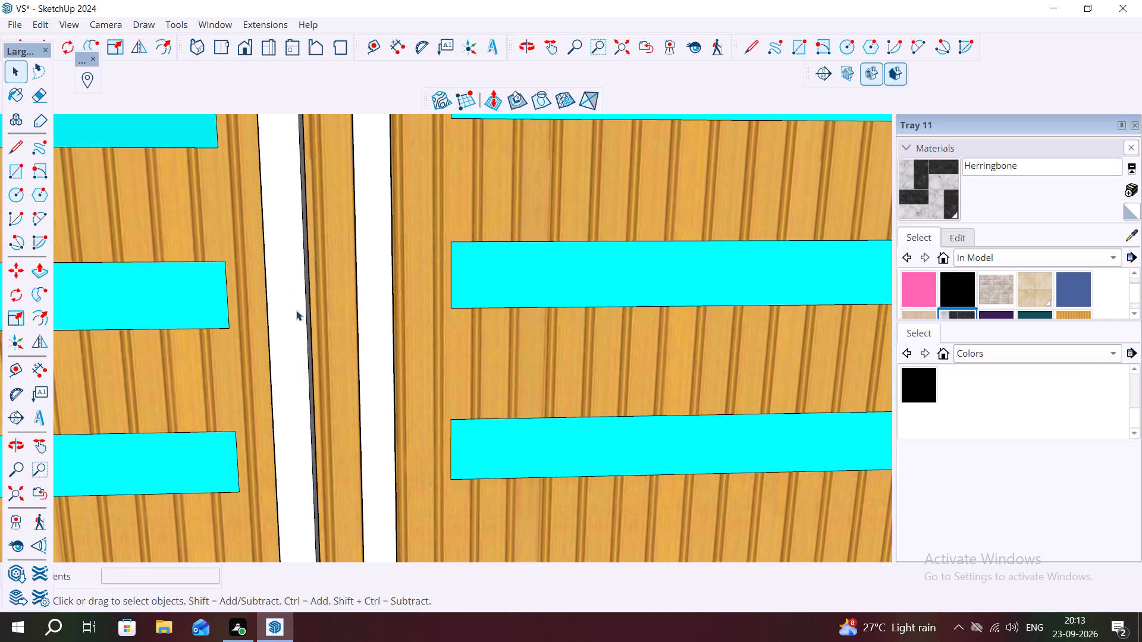
left_click(920, 383)
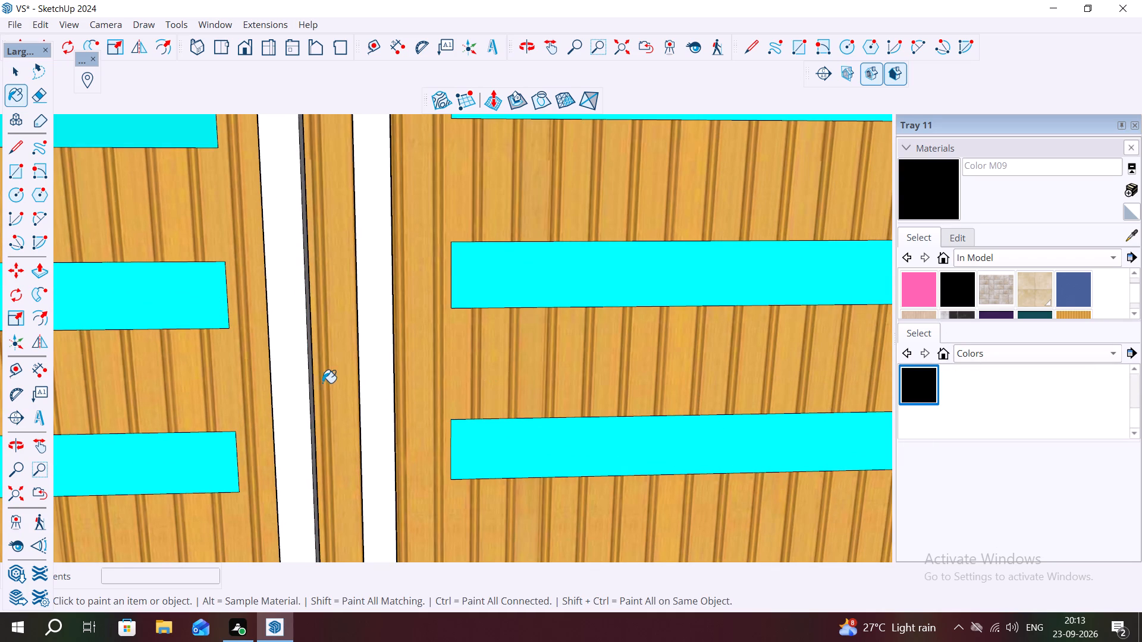
left_click(300, 385)
left_click(375, 369)
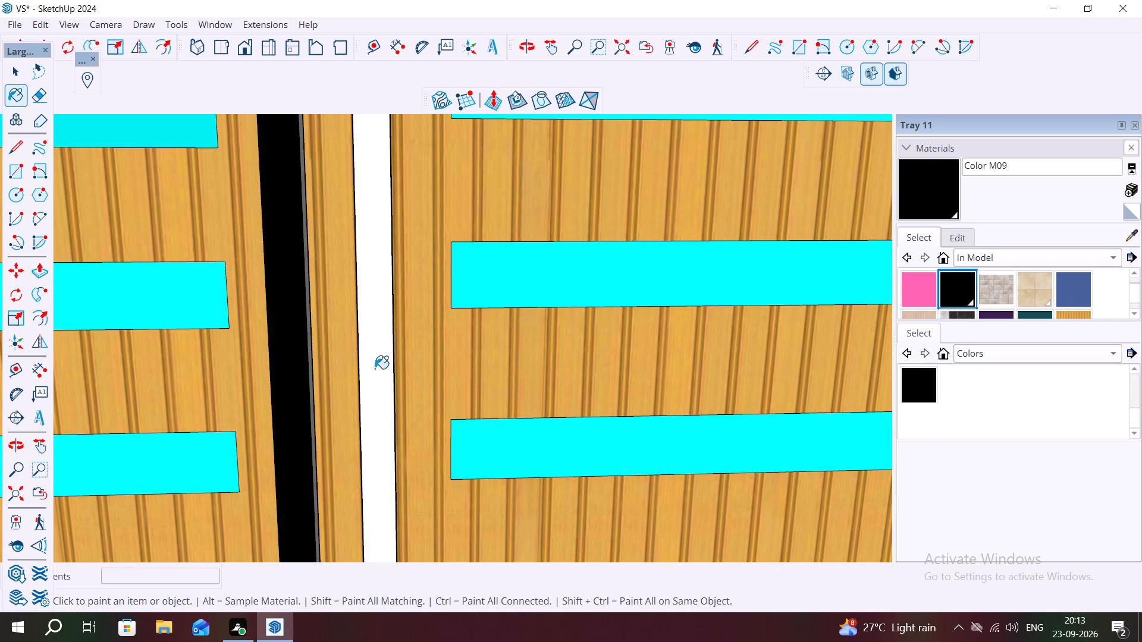
Paint both side faces of the right handle bar and the outer side face of the left bar with Color M09.
middle_click_drag(396, 374, 360, 383)
scroll(401, 363, "up", 8)
middle_click_drag(375, 355, 224, 343)
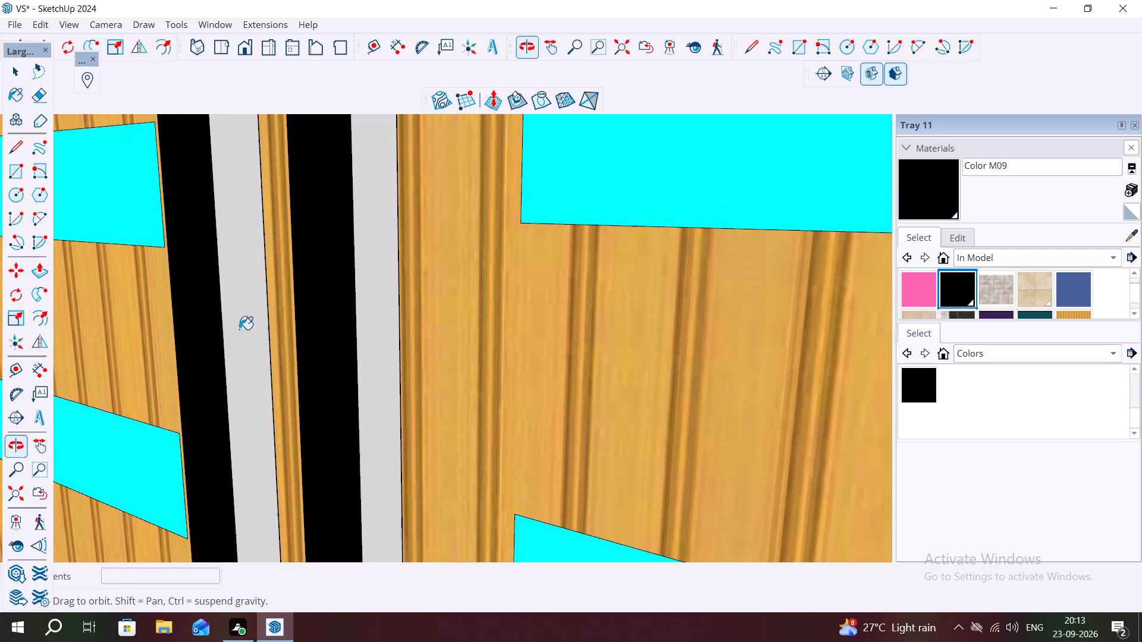
scroll(343, 332, "up", 4)
left_click(394, 360)
middle_click_drag(291, 355, 309, 358)
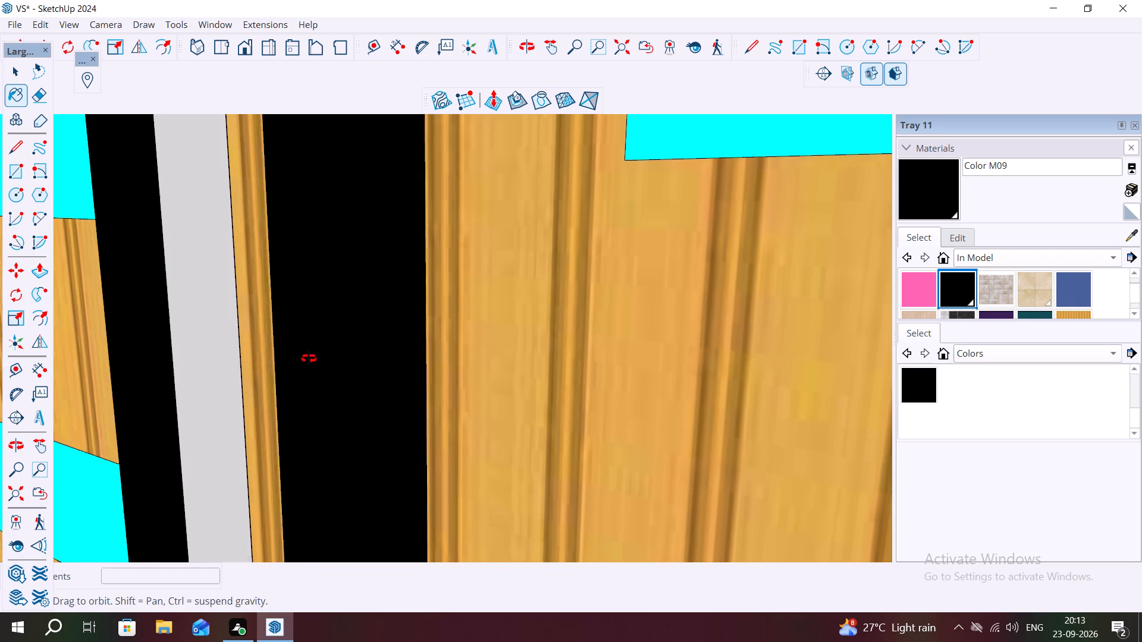
middle_click_drag(309, 358, 571, 398)
scroll(471, 348, "down", 3)
middle_click_drag(367, 355, 594, 344)
left_click(341, 380)
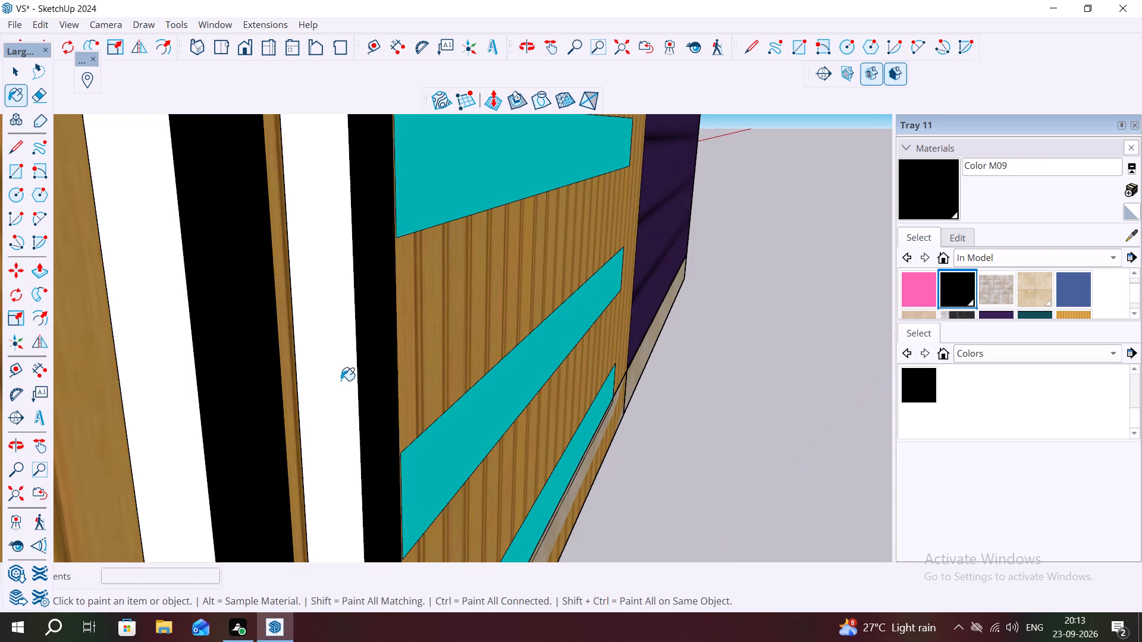
scroll(341, 380, "down", 11)
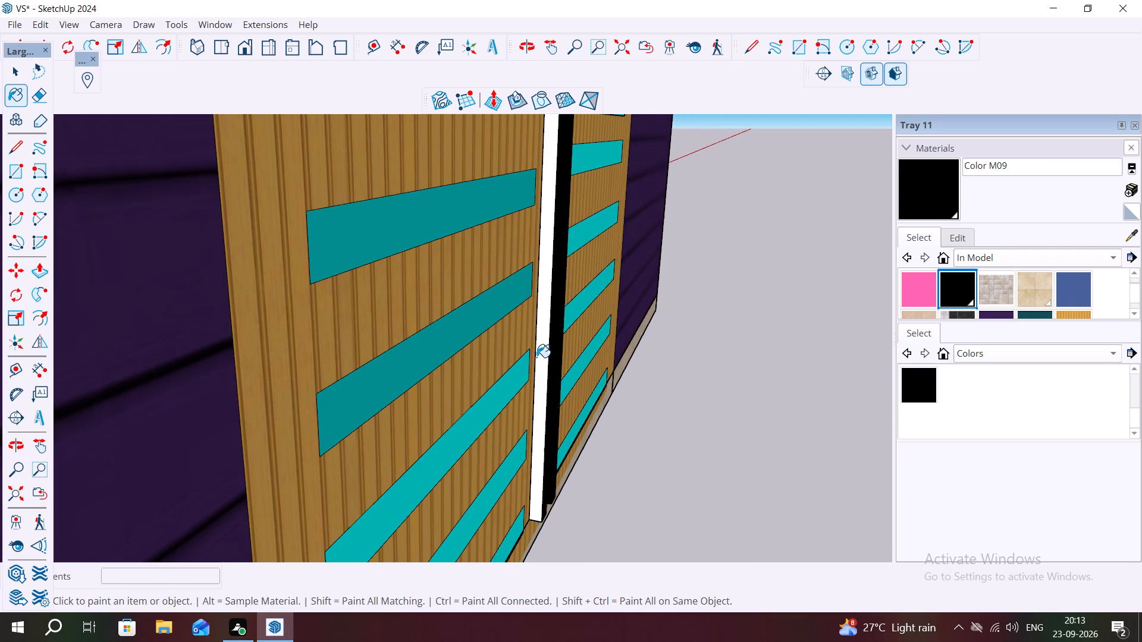
left_click(541, 358)
scroll(553, 357, "down", 3)
middle_click_drag(558, 358, 313, 361)
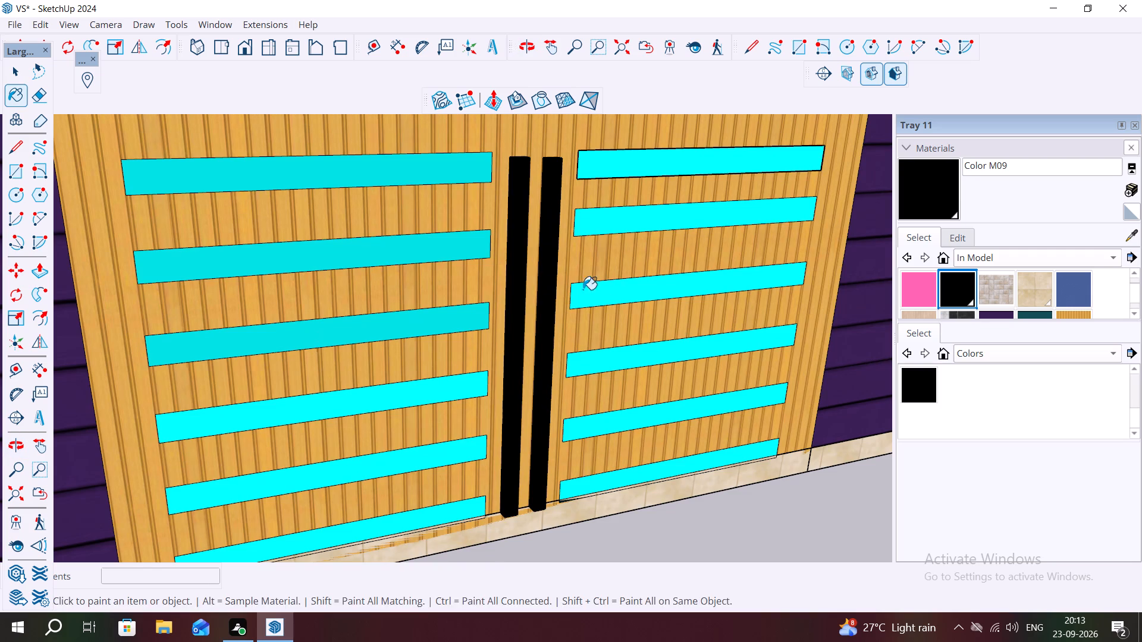
Paint the top faces of both gate handle bars with Color M09.
middle_click_drag(479, 340, 450, 442)
scroll(534, 203, "up", 10)
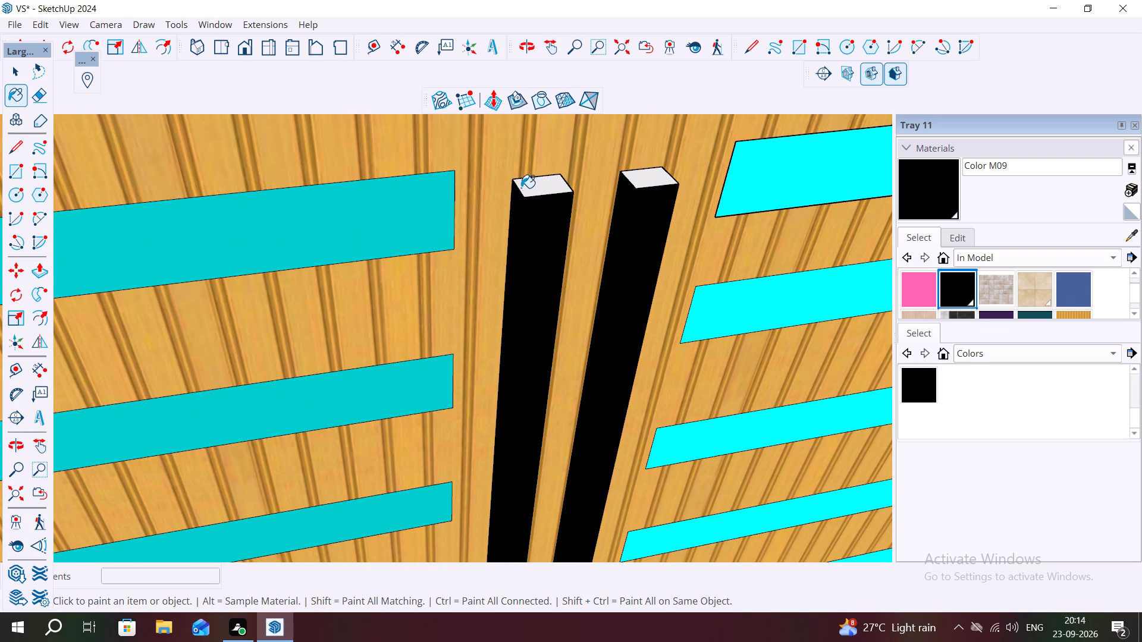
left_click(528, 193)
left_click(652, 185)
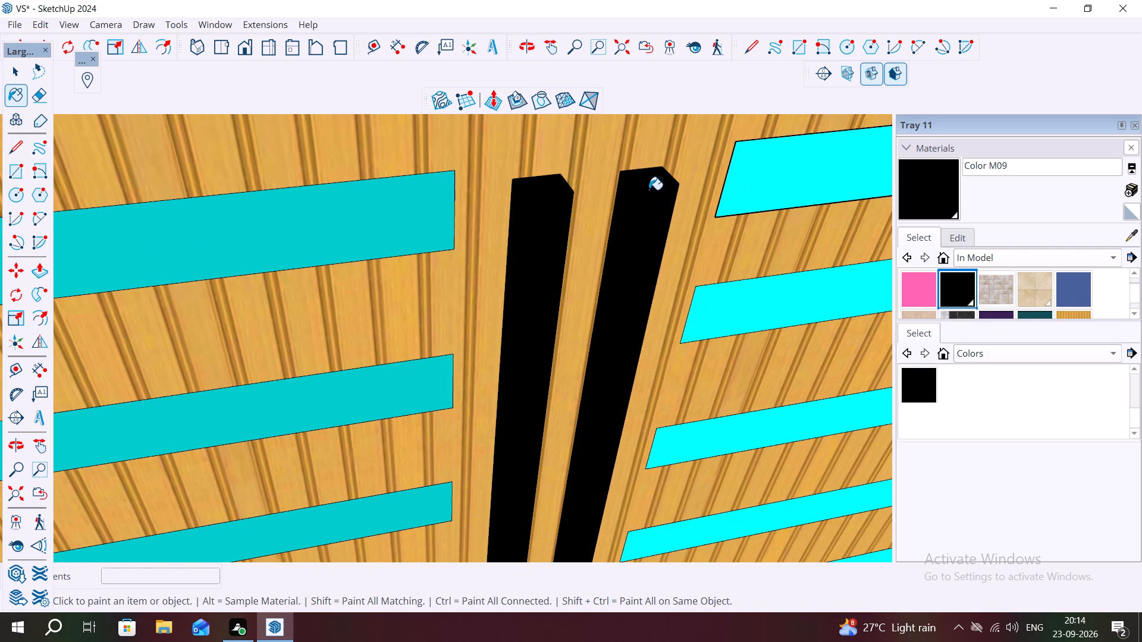
Paint the inner side face of the left gate handle bar with Color M09.
scroll(613, 247, "down", 11)
middle_click_drag(614, 329, 336, 23)
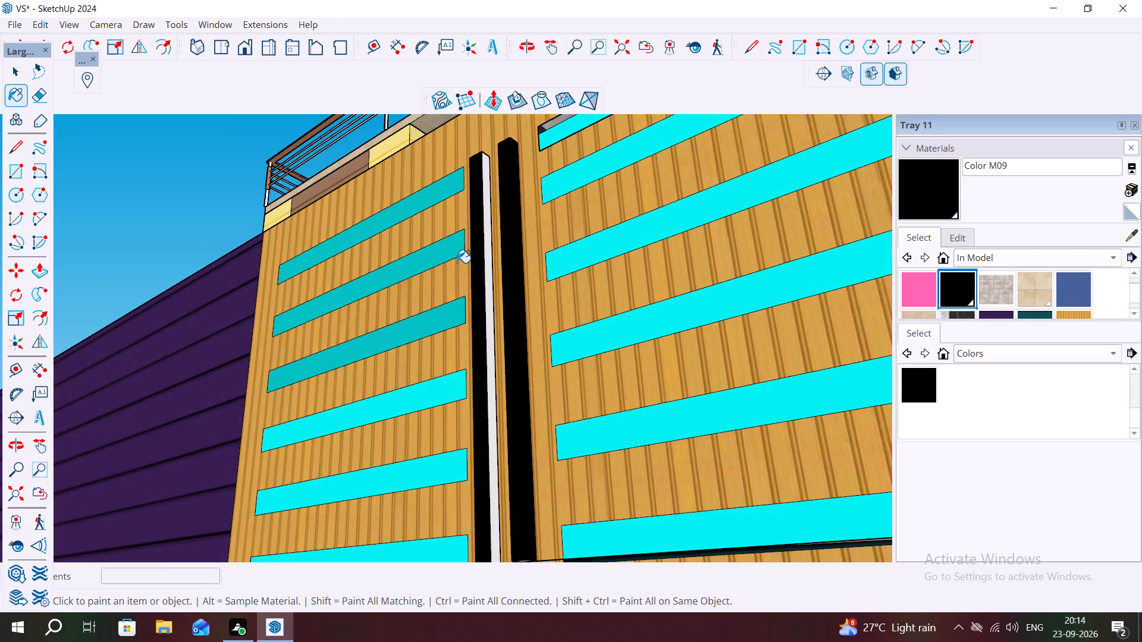
scroll(513, 311, "up", 3)
scroll(513, 310, "down", 1)
scroll(513, 306, "up", 6)
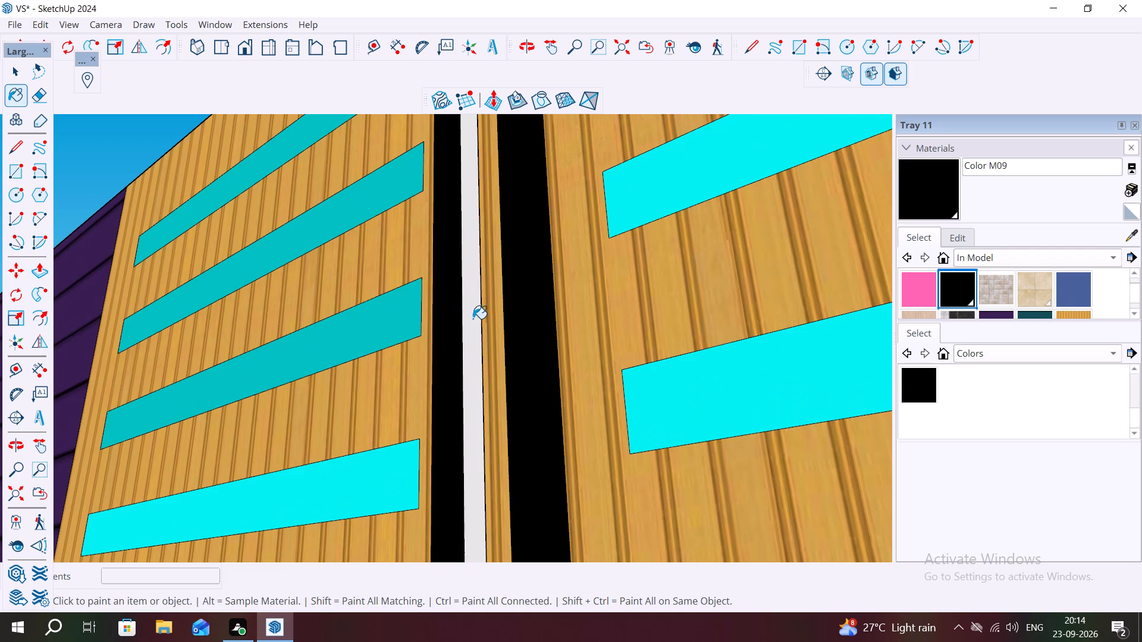
left_click(470, 320)
Paint the bottom faces of both gate handle bars with Color M09.
scroll(449, 301, "down", 8)
middle_click_drag(499, 291, 507, 149)
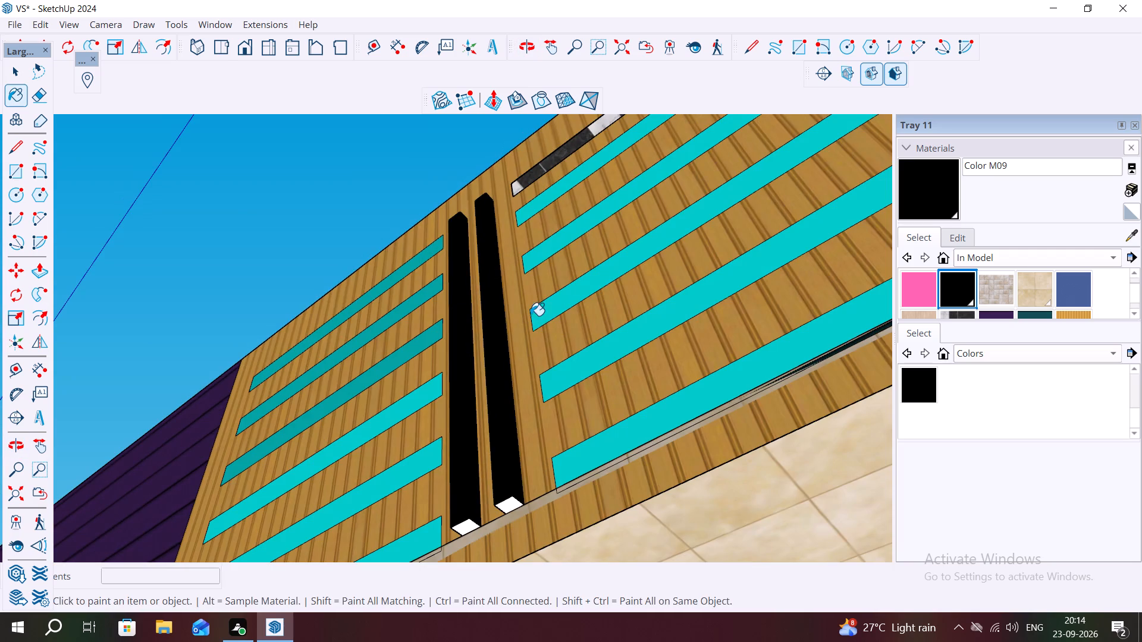
scroll(462, 502, "up", 6)
left_click(466, 550)
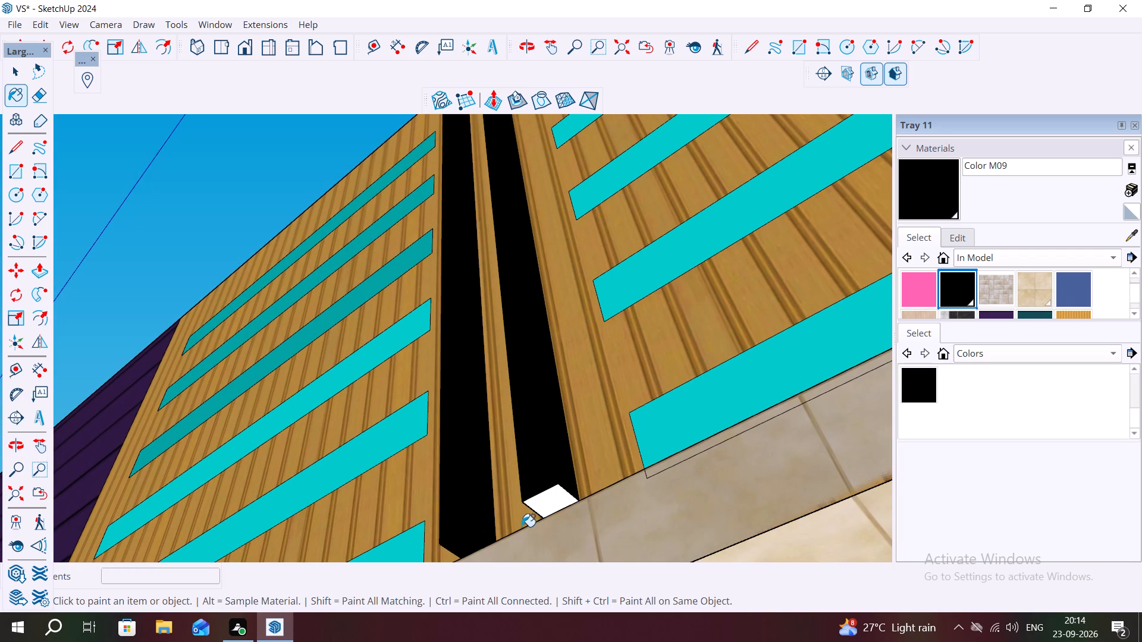
left_click(550, 515)
left_click(549, 505)
Open the gate group for editing and Push/Pull the wooden face around the cyan strips outward about 2 3/4".
scroll(487, 468, "down", 4)
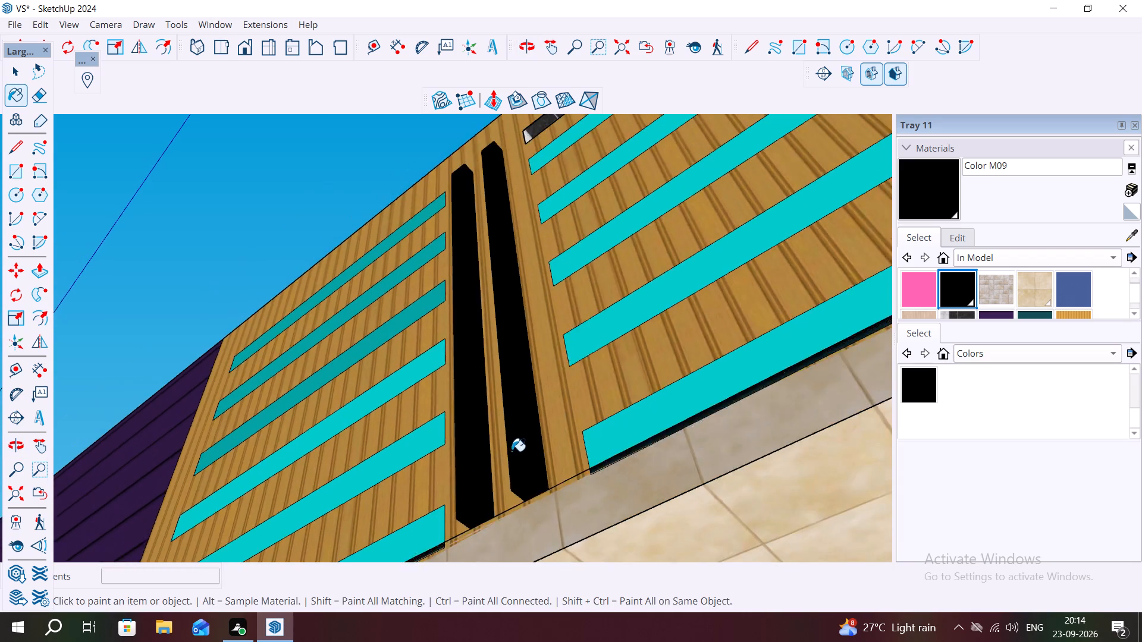
scroll(512, 451, "down", 5)
middle_click_drag(520, 411, 561, 578)
scroll(558, 438, "down", 6)
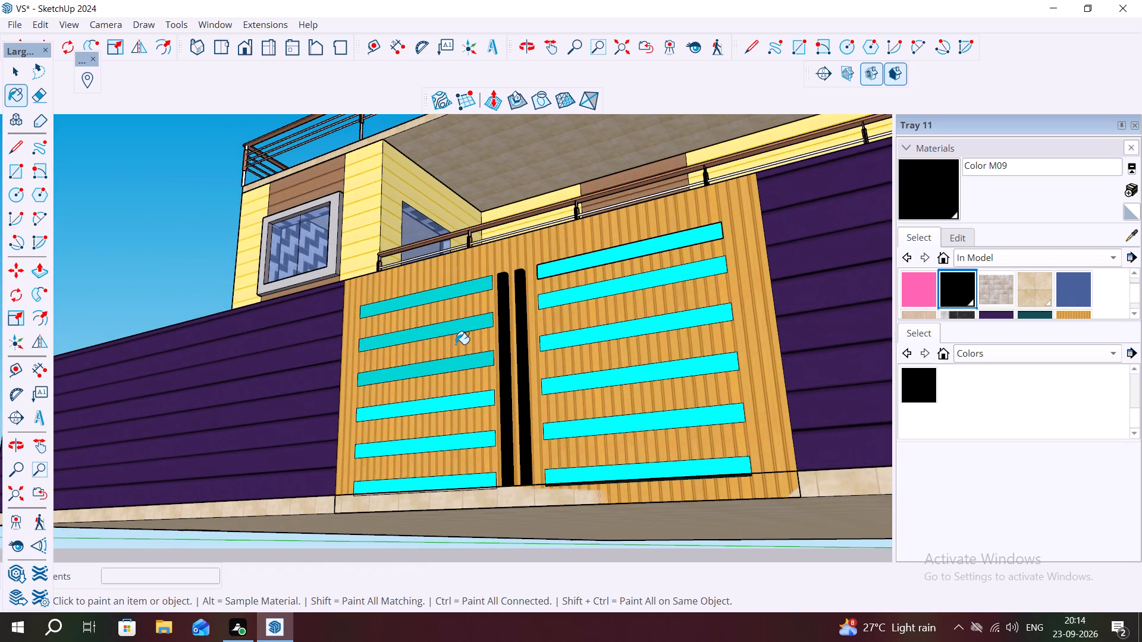
key("Escape")
key("space")
left_click(462, 287)
left_click(465, 289)
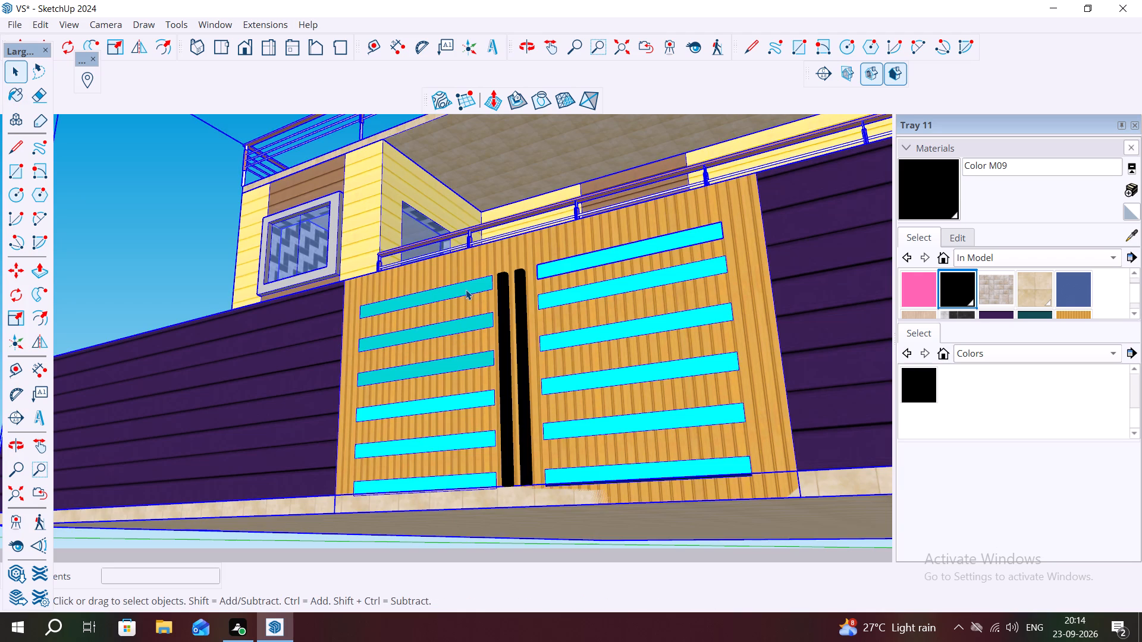
double_click(466, 289)
key("p")
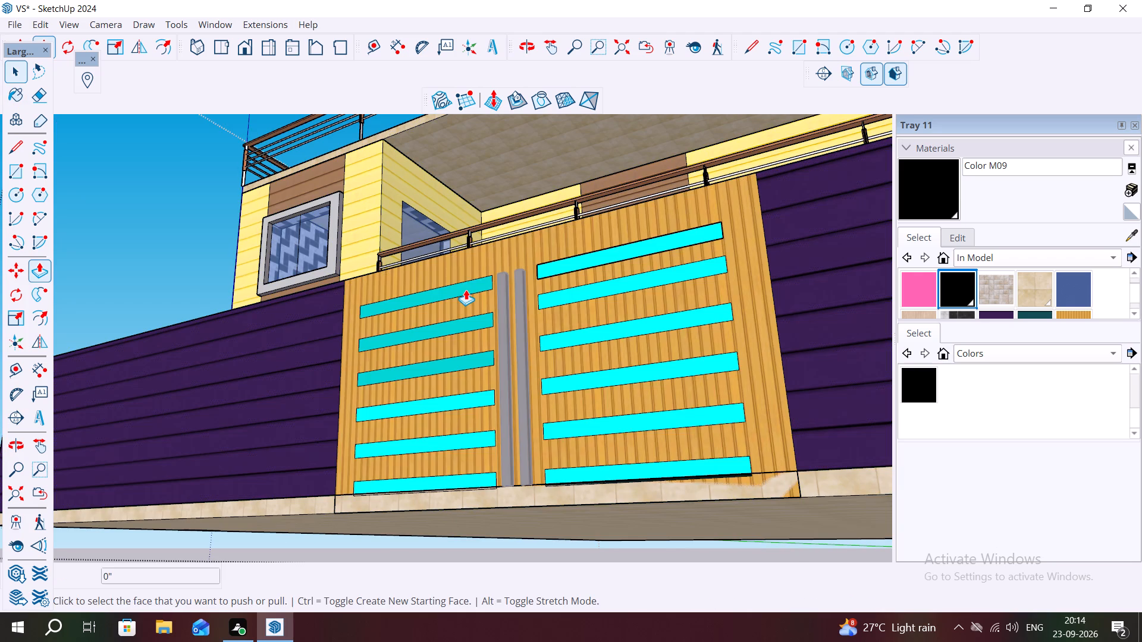
left_click(469, 281)
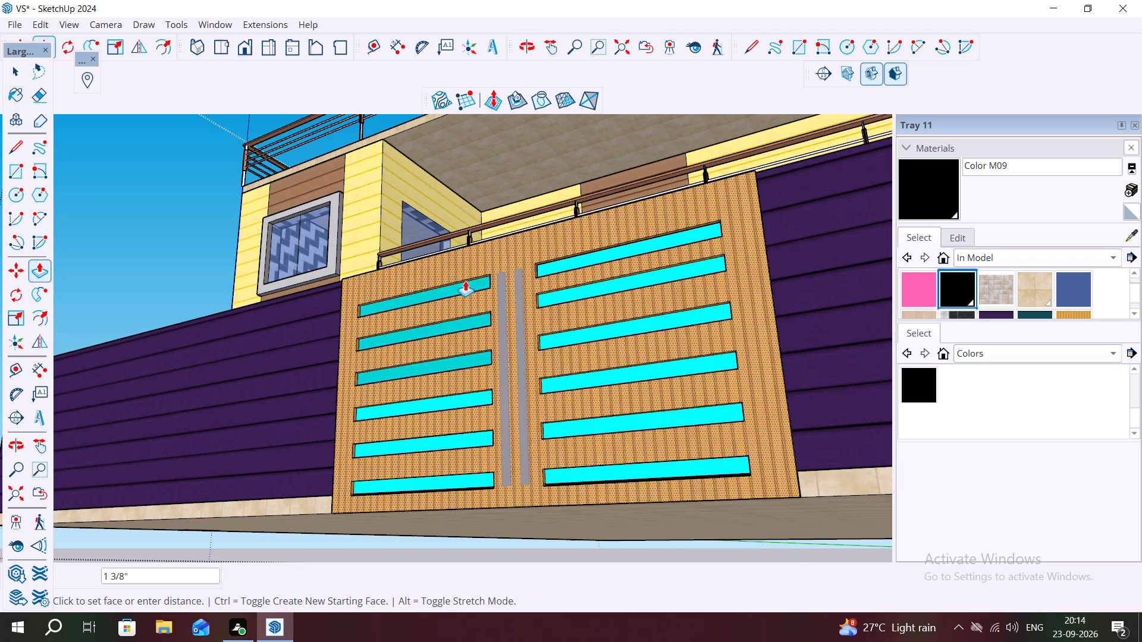
left_click(463, 281)
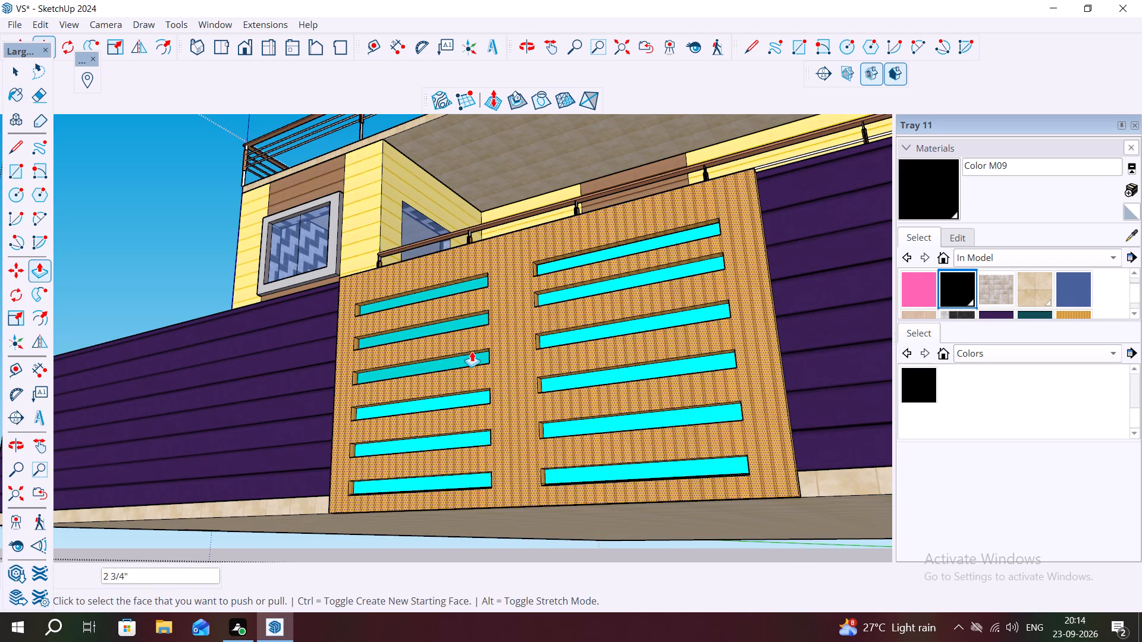
middle_click_drag(482, 376, 581, 428)
key("space")
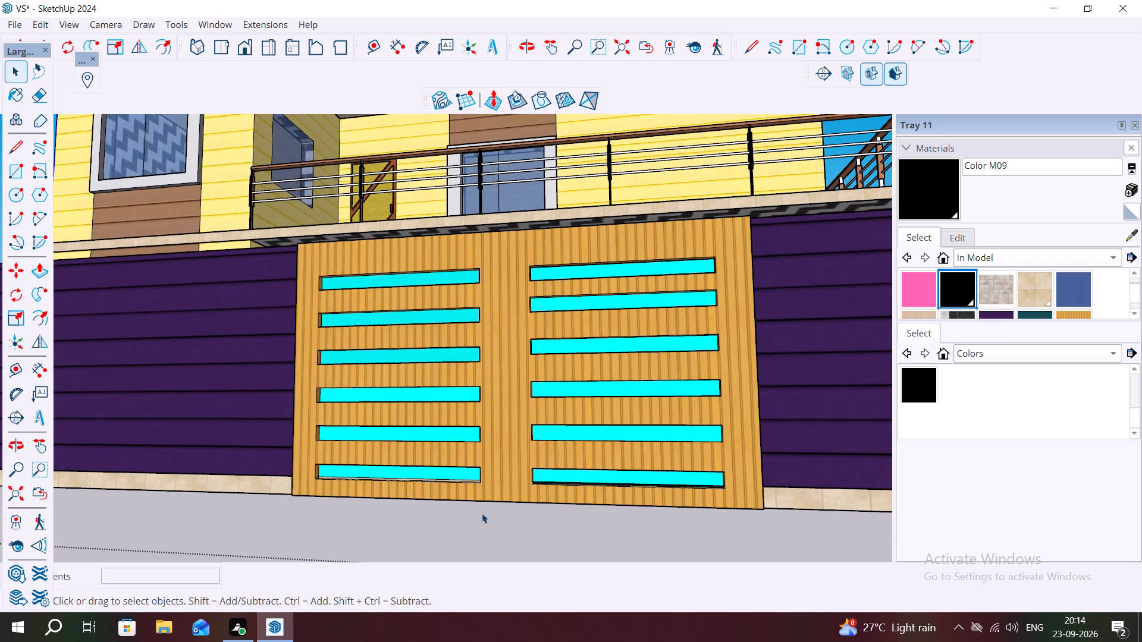
left_click(482, 513)
middle_click_drag(462, 510, 500, 567)
key("Escape")
Save the model under the name VS in the Documents folder, replacing the existing file.
scroll(454, 508, "down", 8)
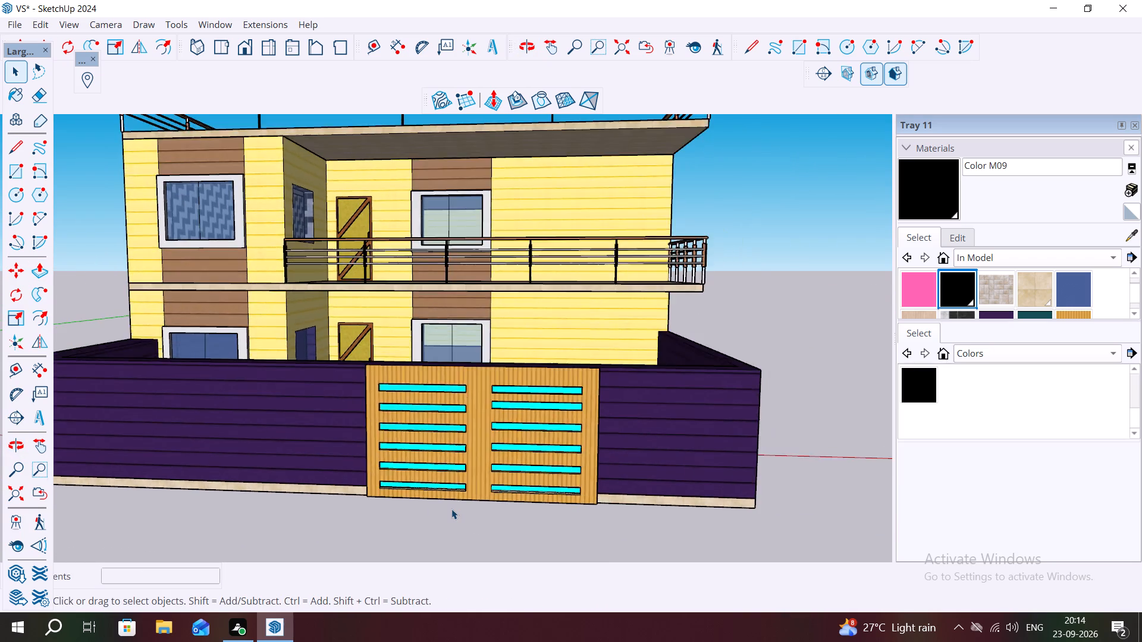
scroll(451, 509, "down", 6)
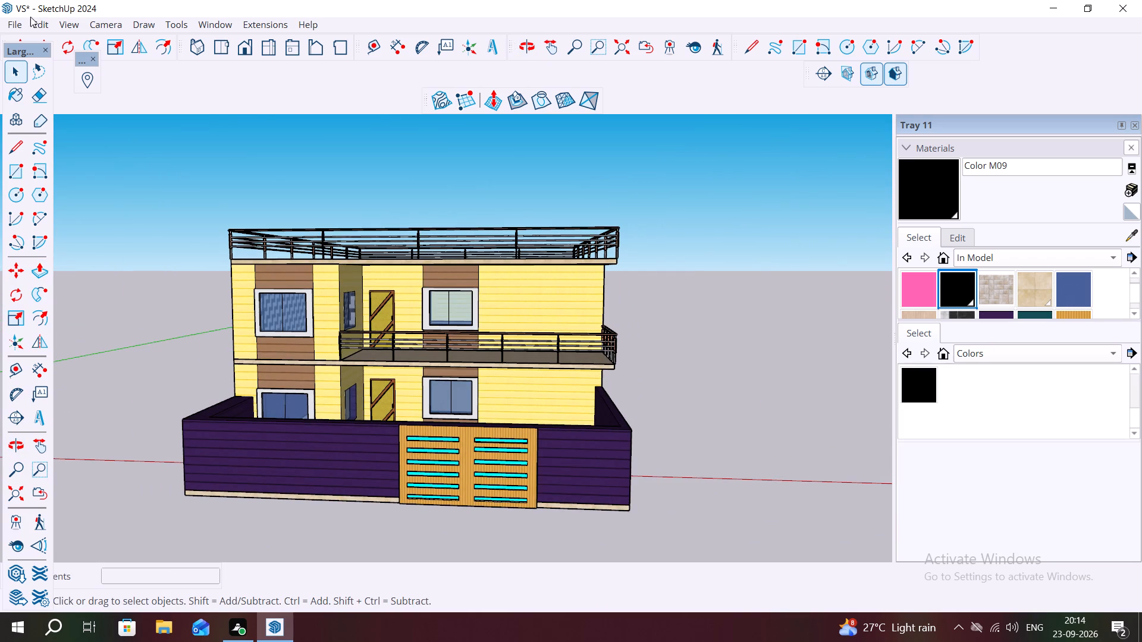
left_click(20, 22)
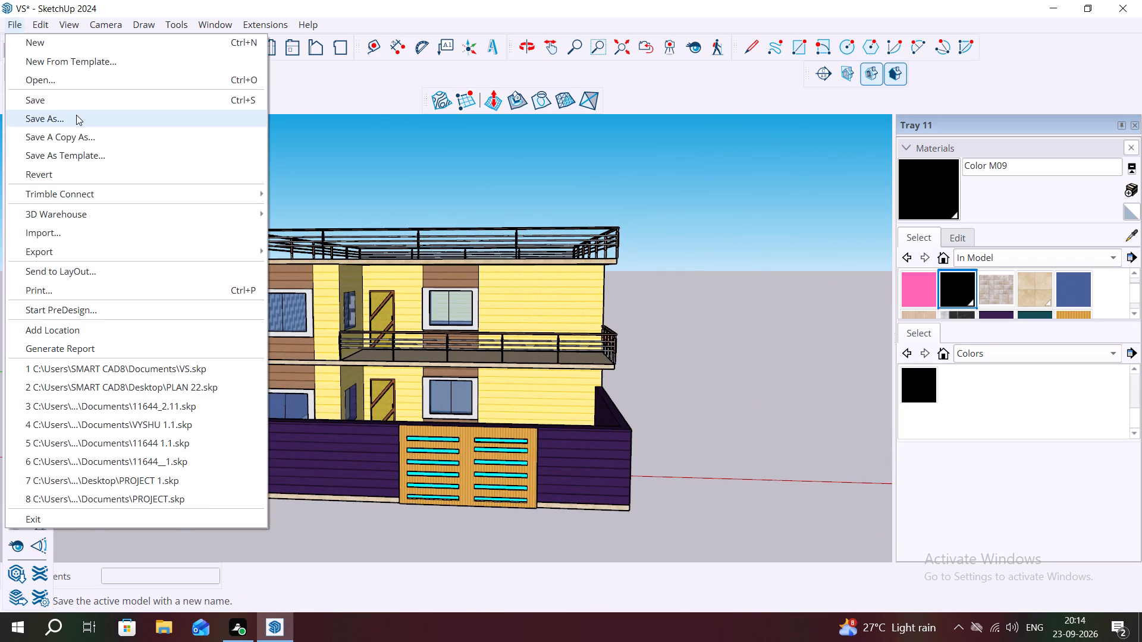
left_click(76, 115)
left_click(445, 344)
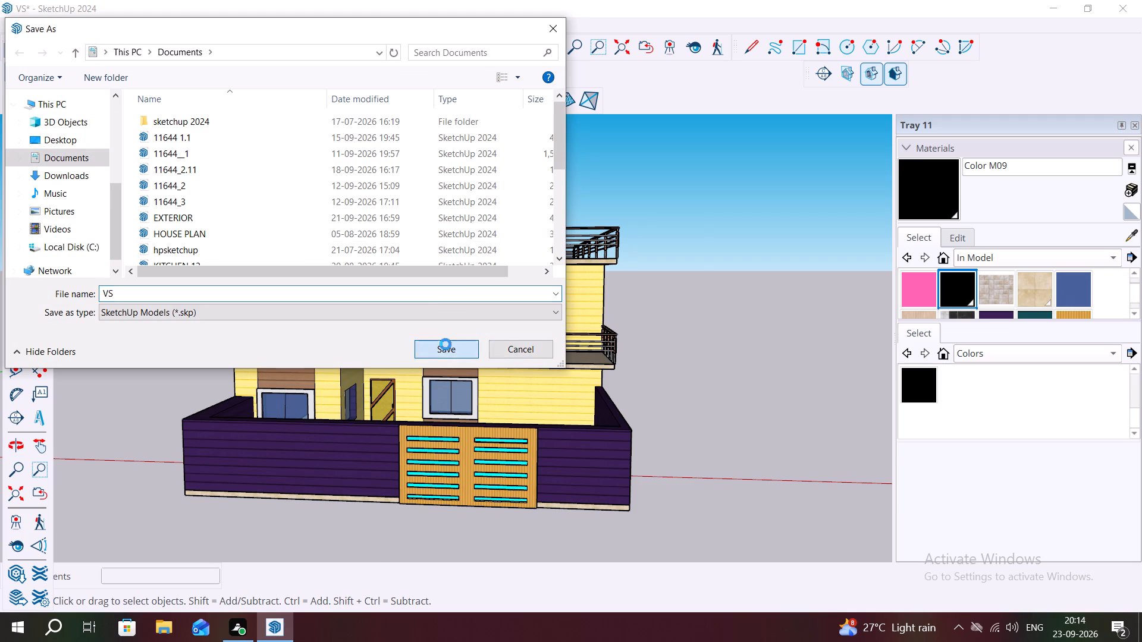
left_click(599, 313)
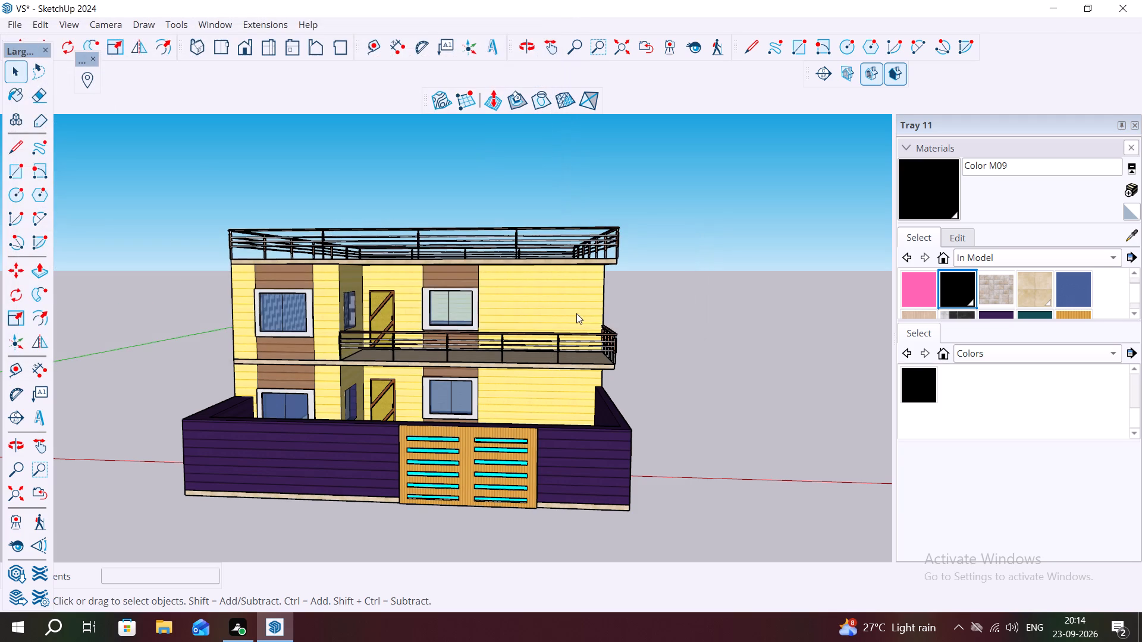
Export the full front view of the house as a 2D PDF named VS in Documents, replacing the existing file.
left_click(13, 24)
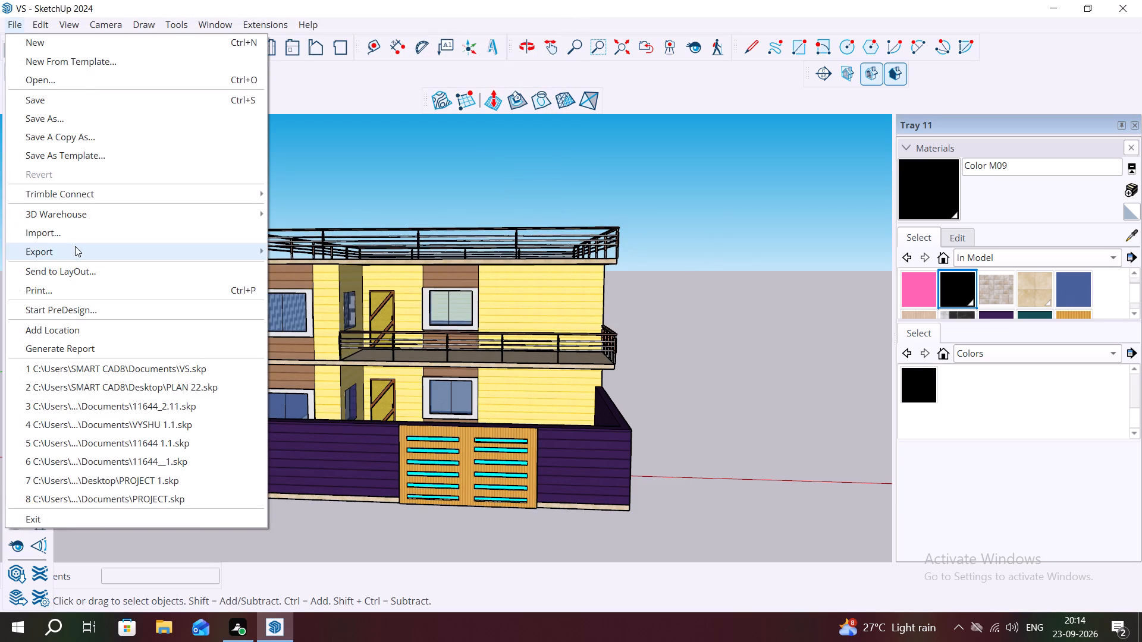
left_click(77, 251)
left_click(305, 276)
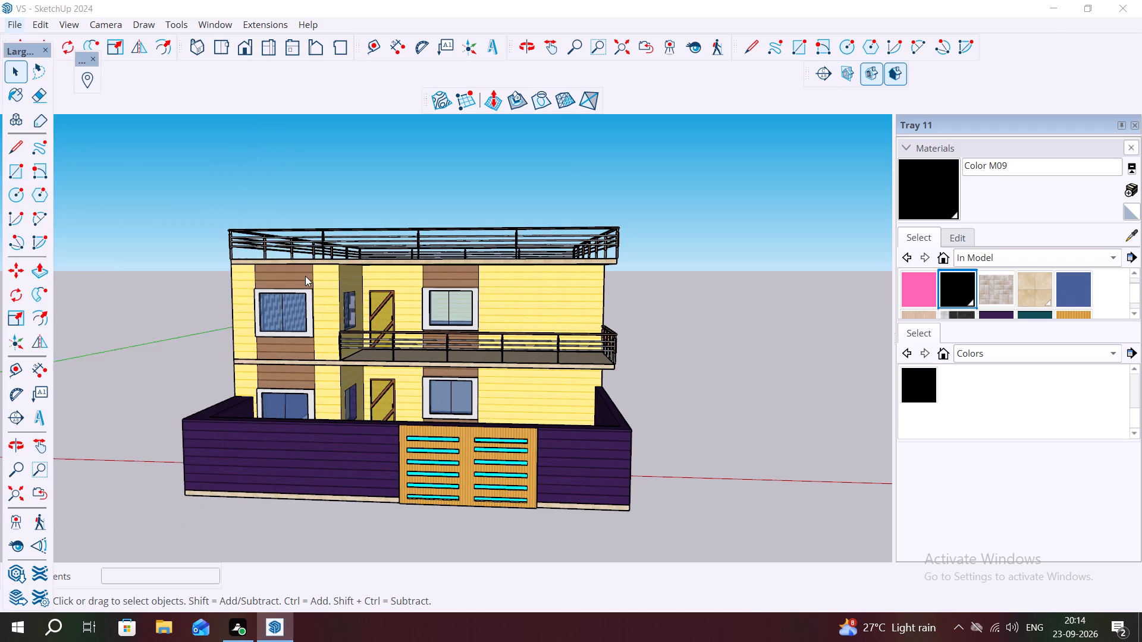
left_click(454, 349)
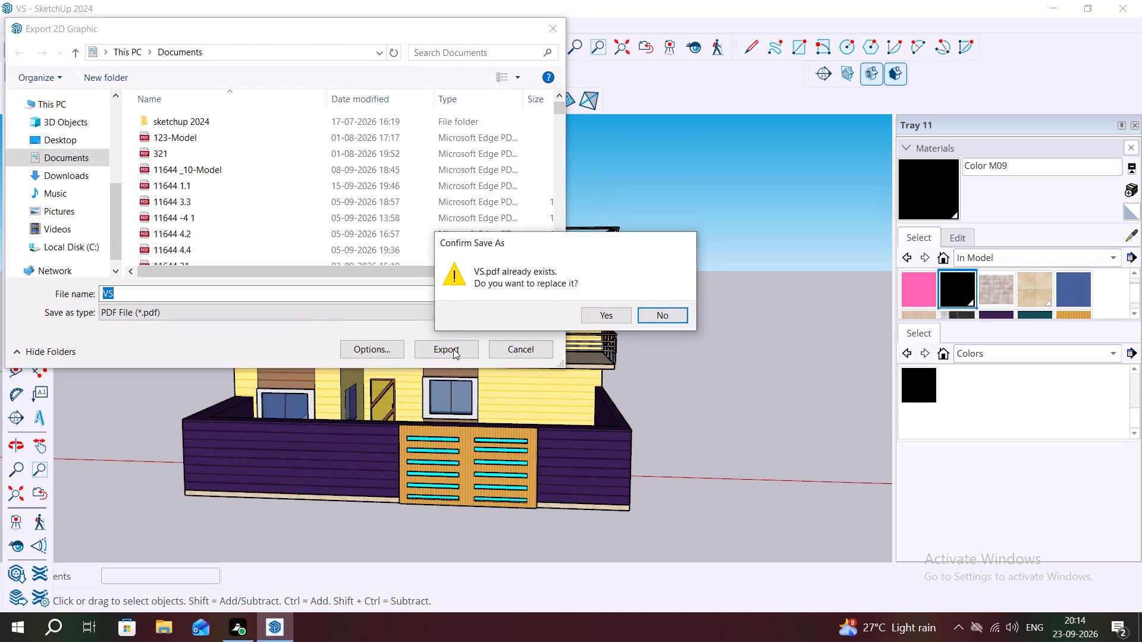
left_click(596, 313)
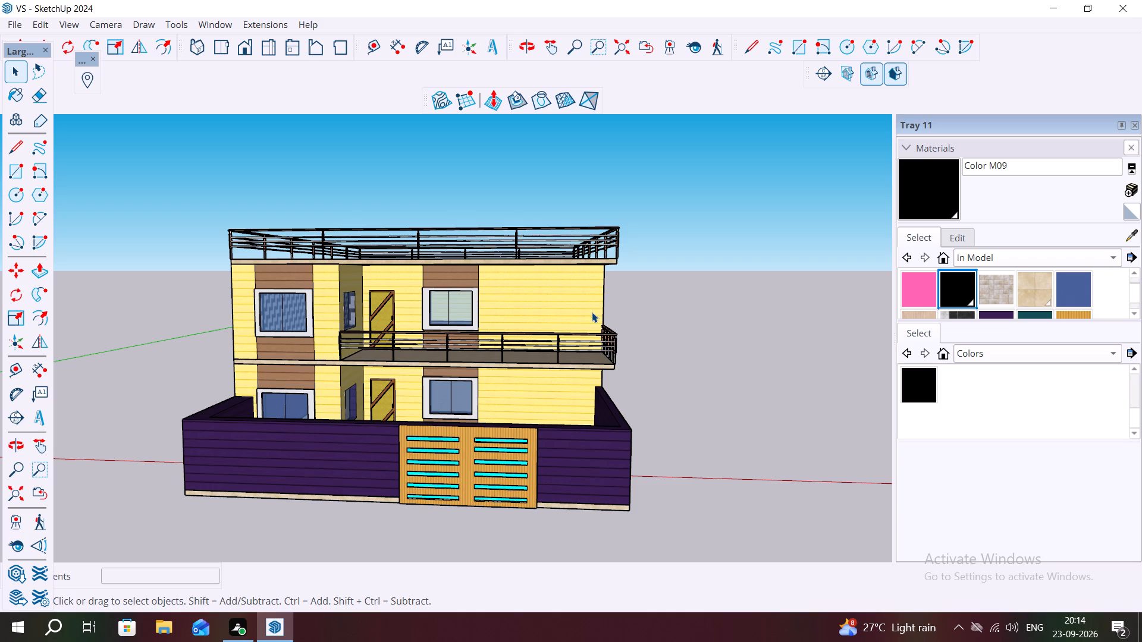
Examine the house exterior from the front, both sides and above, including the gate, compound wall, balcony and terrace railings.
scroll(463, 290, "down", 1)
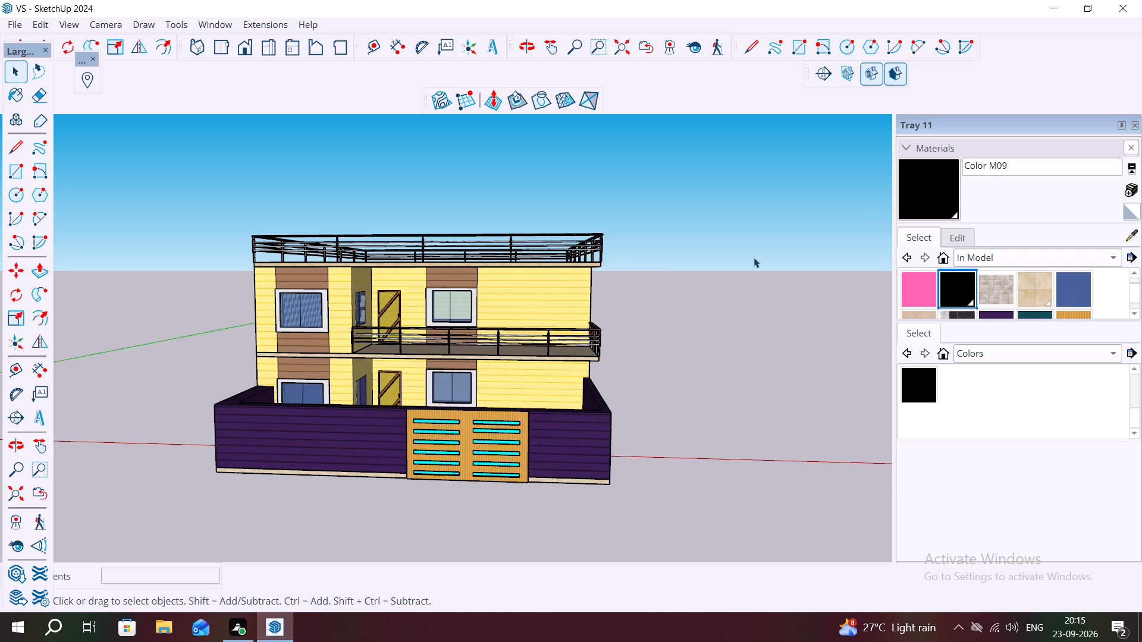
scroll(754, 257, "down", 3)
middle_click_drag(699, 288, 570, 377)
scroll(601, 357, "up", 3)
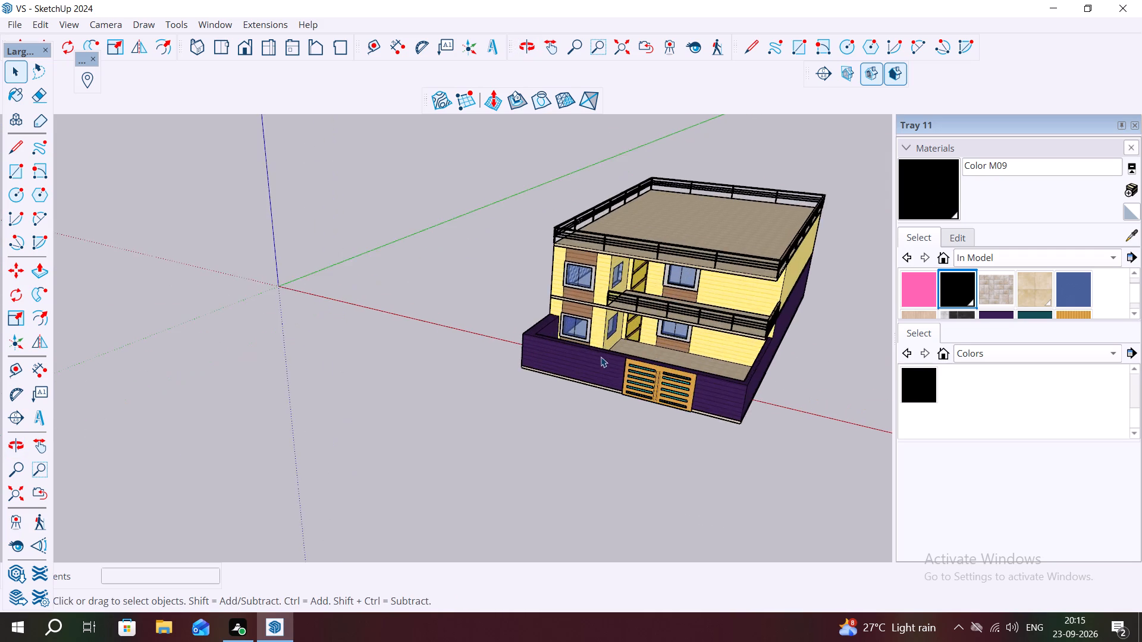
scroll(626, 366, "up", 3)
middle_click_drag(673, 350, 727, 291)
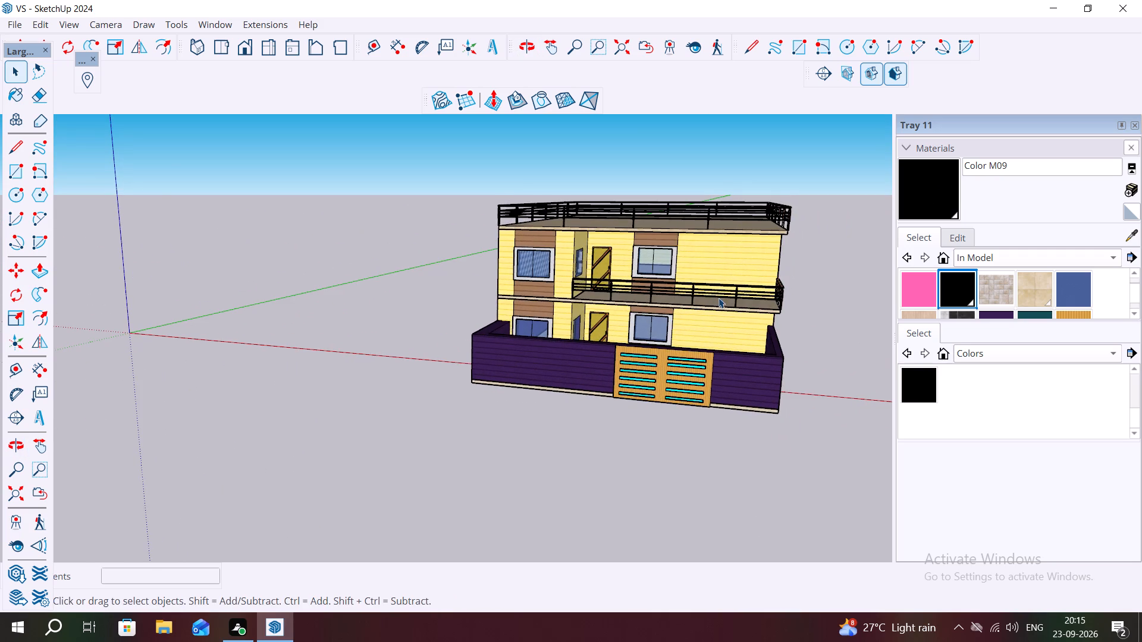
middle_click_drag(741, 298, 749, 296)
middle_click_drag(608, 319, 580, 307)
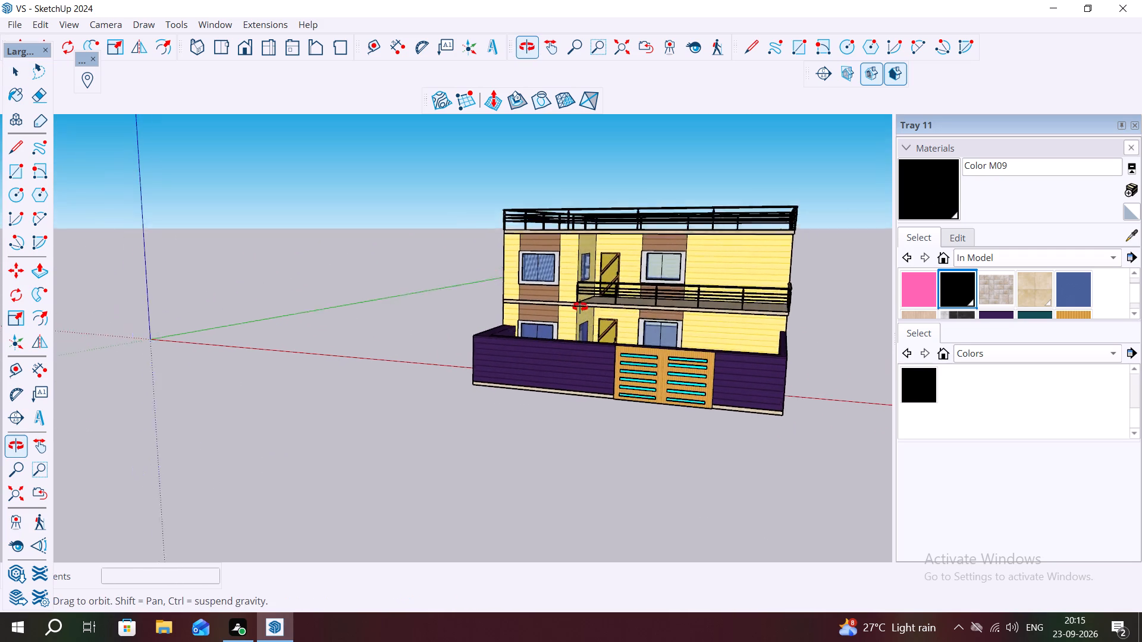
middle_click_drag(580, 307, 849, 380)
scroll(581, 304, "up", 3)
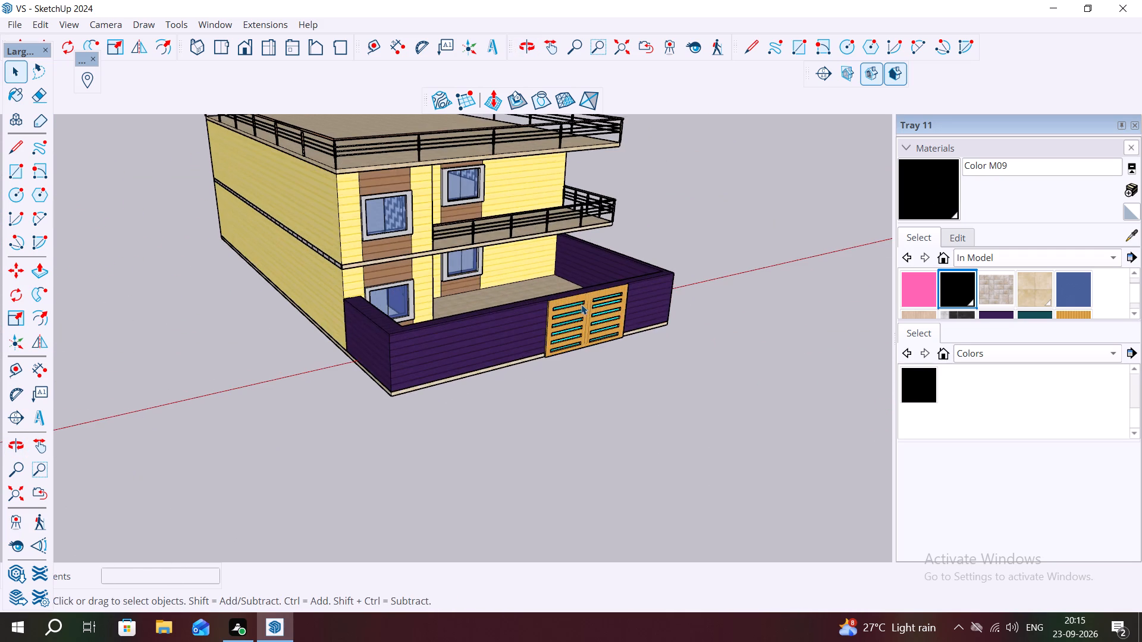
middle_click_drag(594, 305, 490, 270)
middle_click_drag(778, 335, 712, 341)
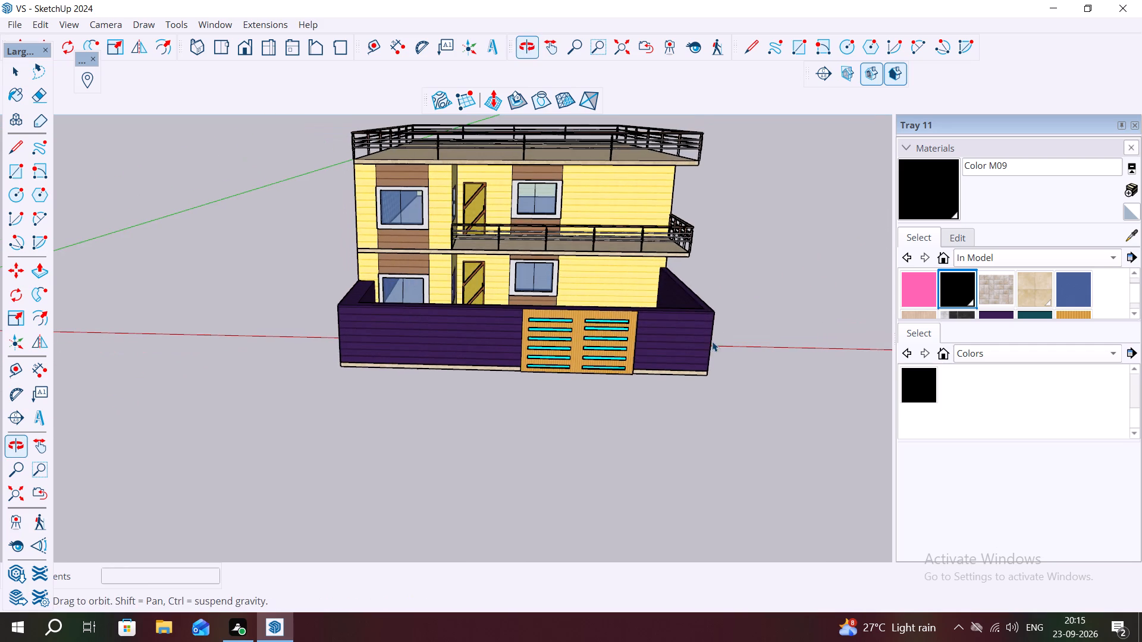
scroll(727, 340, "up", 1)
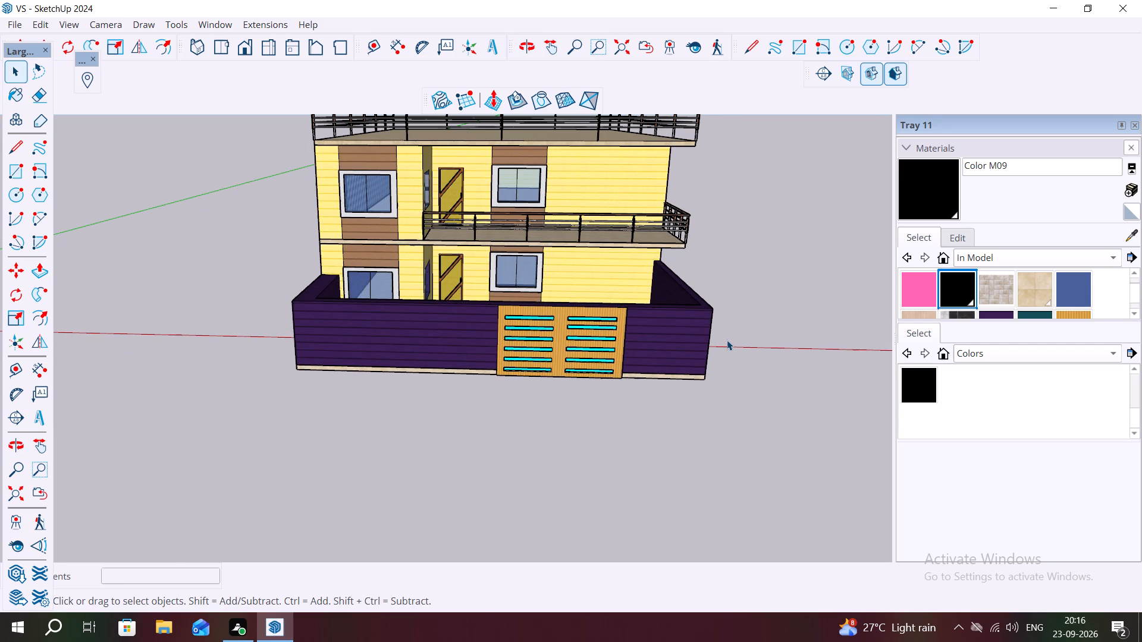
scroll(692, 383, "down", 2)
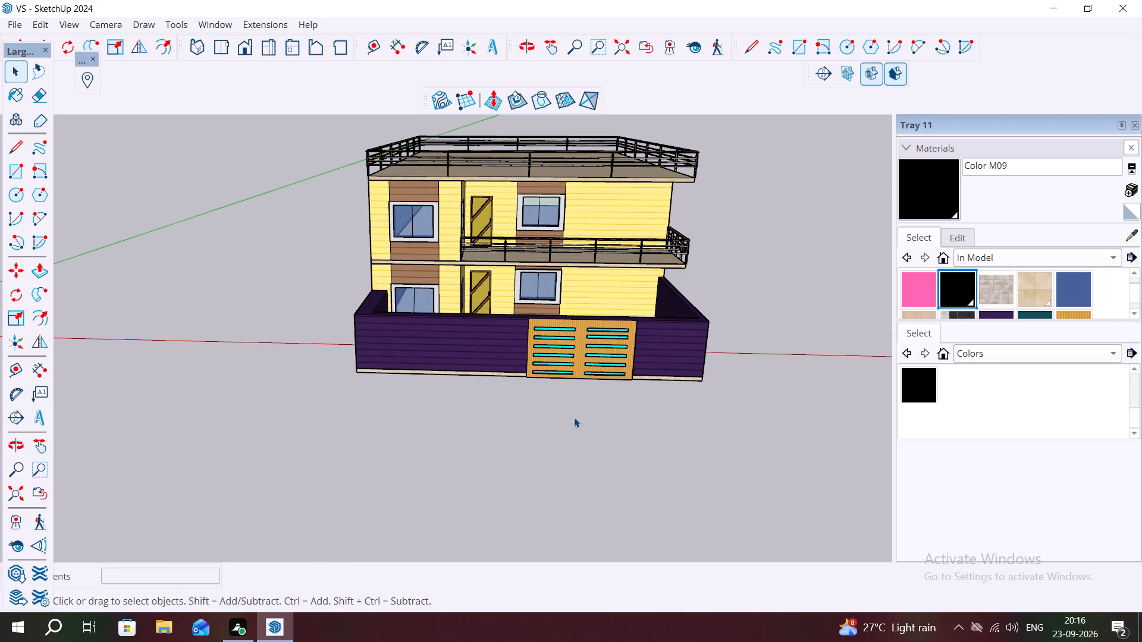
middle_click_drag(591, 344, 564, 298)
scroll(655, 358, "up", 7)
middle_click_drag(696, 380, 677, 329)
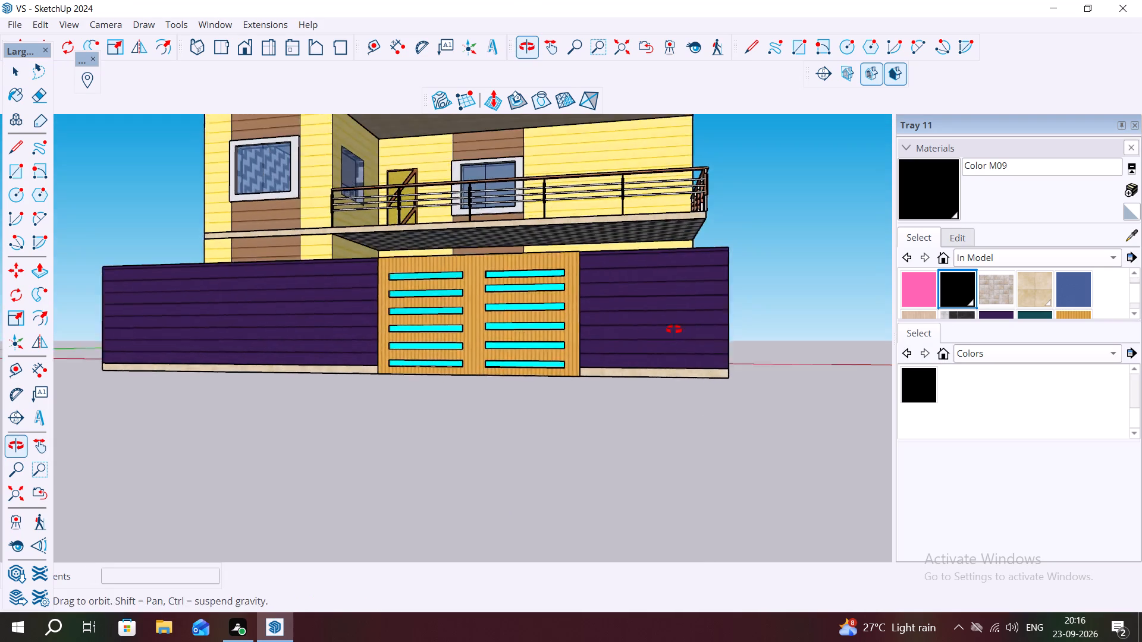
scroll(714, 382, "up", 4)
middle_click_drag(683, 376, 356, 370)
scroll(454, 395, "down", 5)
middle_click_drag(500, 377, 621, 470)
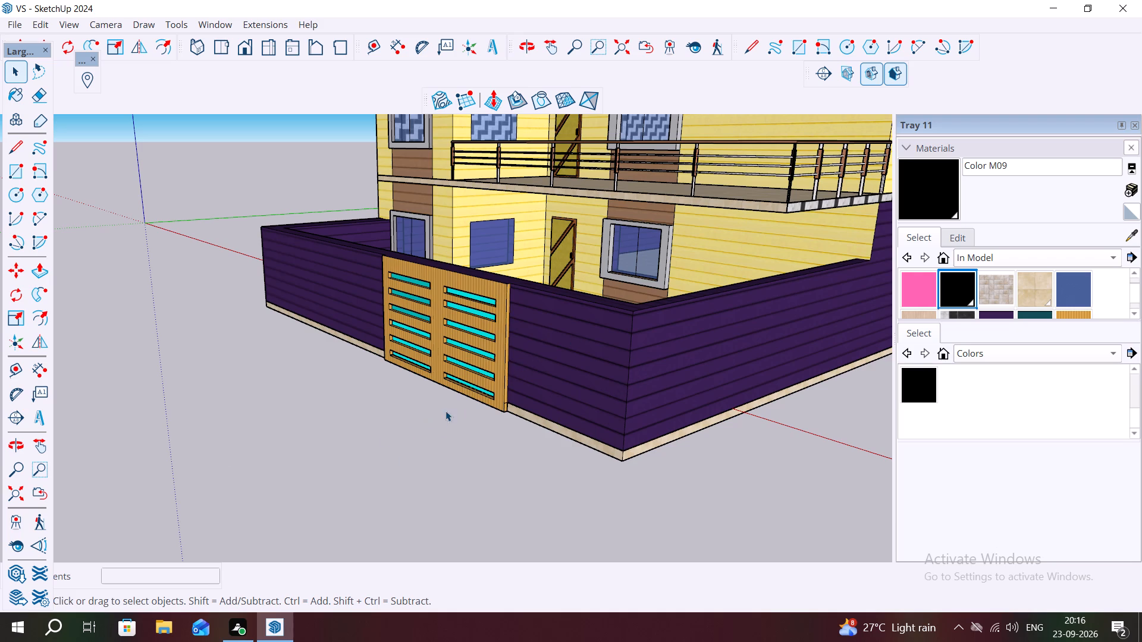
scroll(479, 354, "down", 8)
middle_click_drag(437, 385, 489, 407)
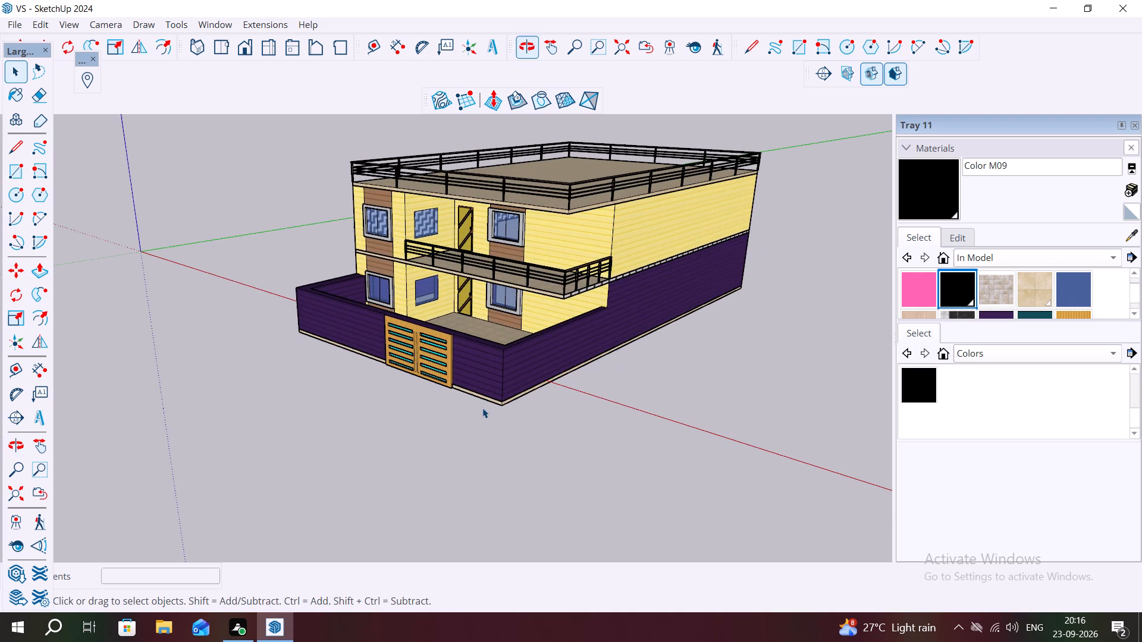
scroll(638, 289, "up", 1)
middle_click_drag(613, 275, 448, 305)
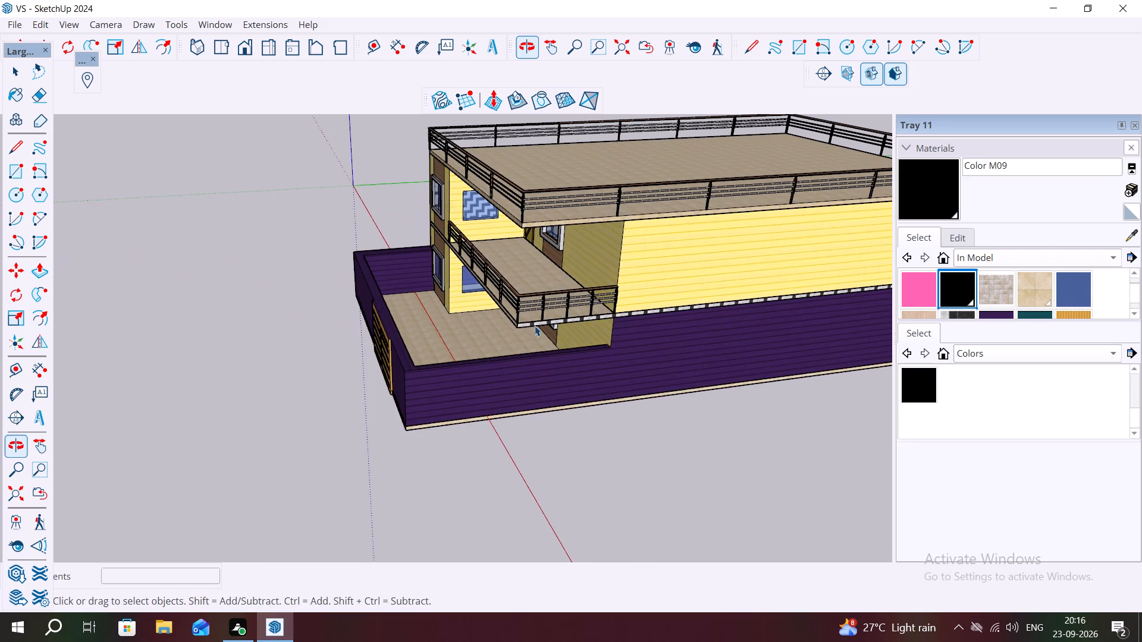
scroll(616, 365, "up", 9)
middle_click_drag(617, 306, 673, 317)
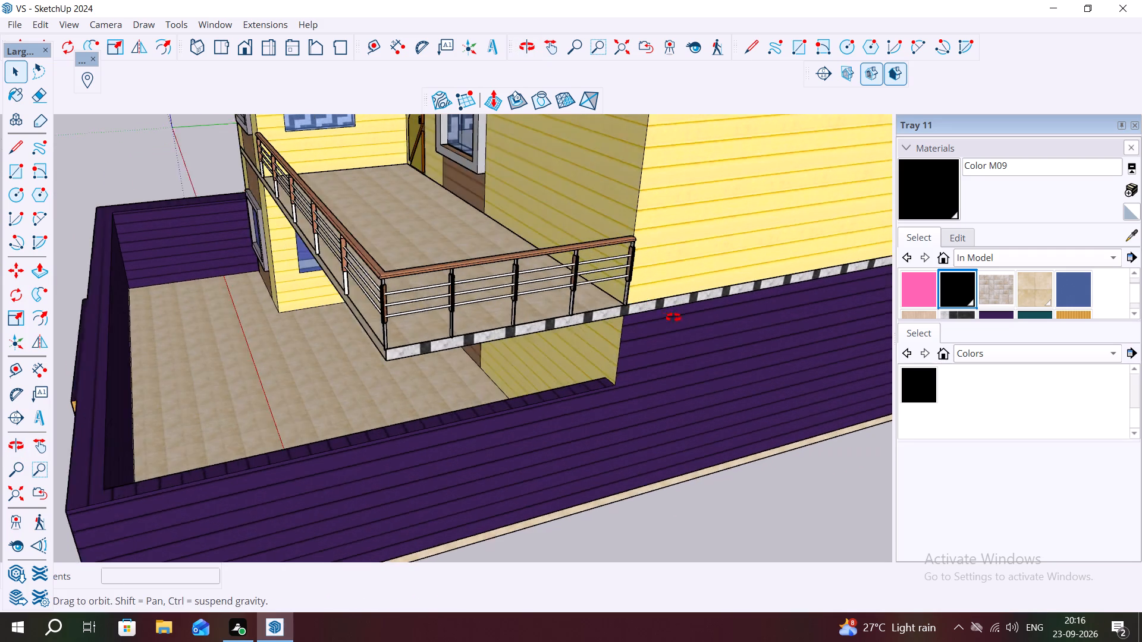
middle_click_drag(673, 317, 755, 292)
scroll(466, 348, "up", 1)
middle_click_drag(468, 348, 572, 363)
scroll(532, 355, "down", 6)
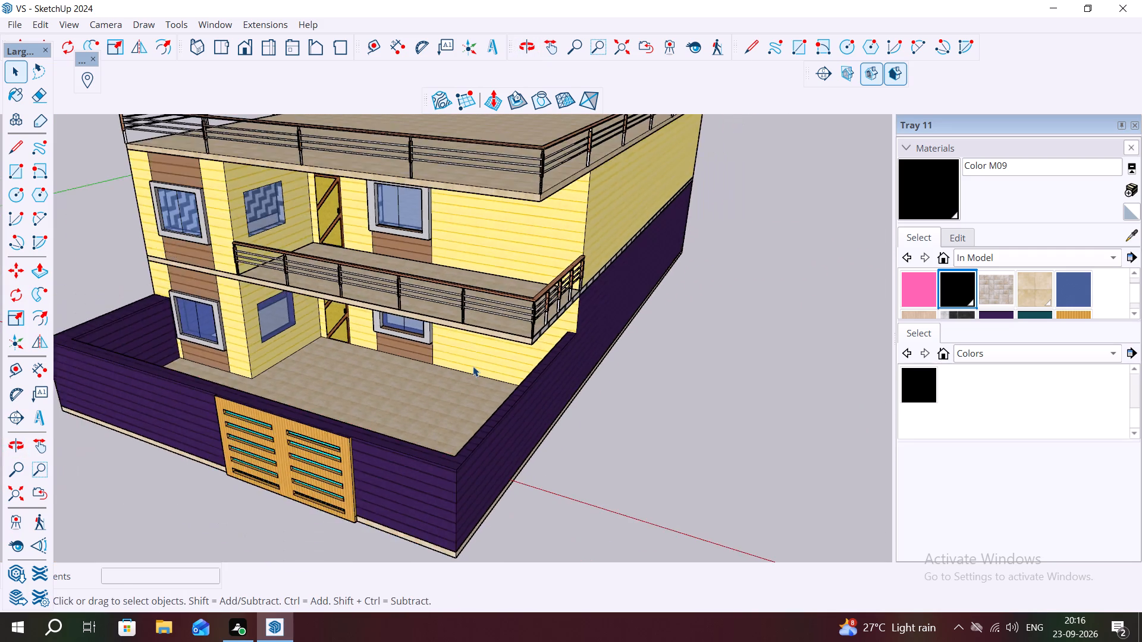
middle_click_drag(483, 363, 600, 246)
scroll(414, 324, "down", 4)
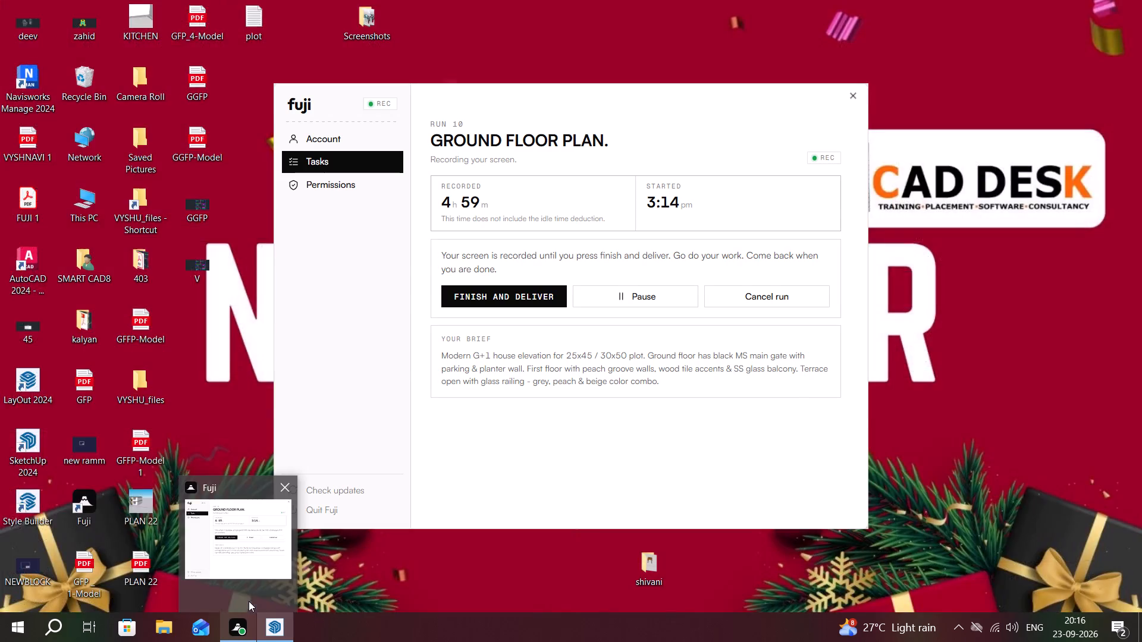
Examine the front gate's wooden face and recessed cyan strips up close, from the front and from above.
scroll(312, 421, "up", 6)
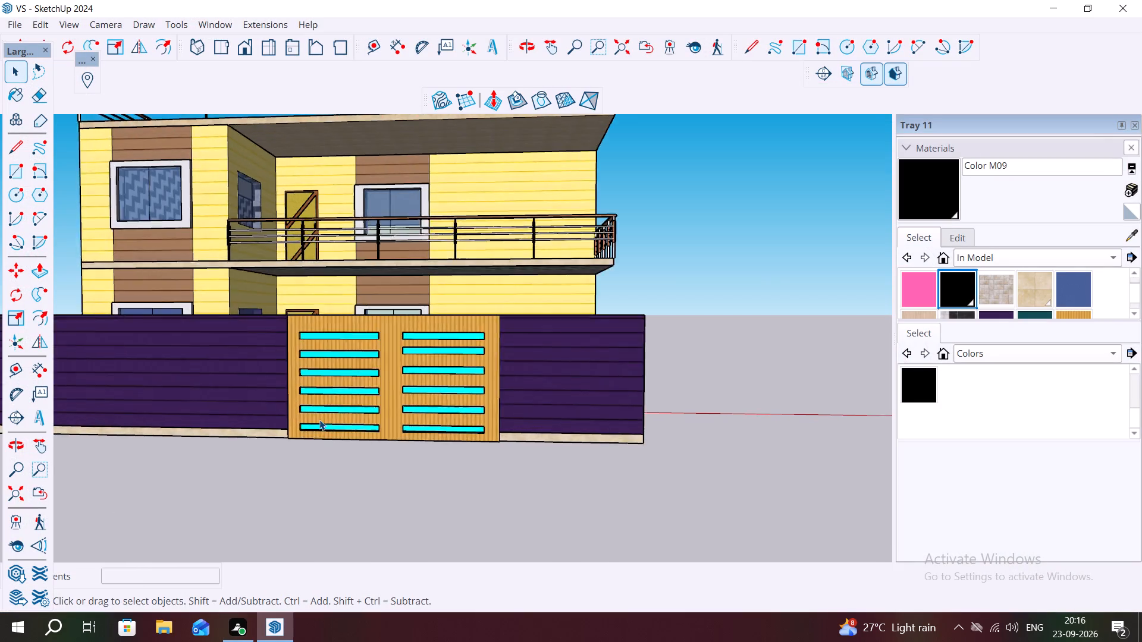
scroll(319, 420, "up", 2)
middle_click_drag(324, 421, 425, 426)
scroll(300, 422, "up", 5)
middle_click_drag(275, 445, 305, 588)
scroll(369, 420, "up", 2)
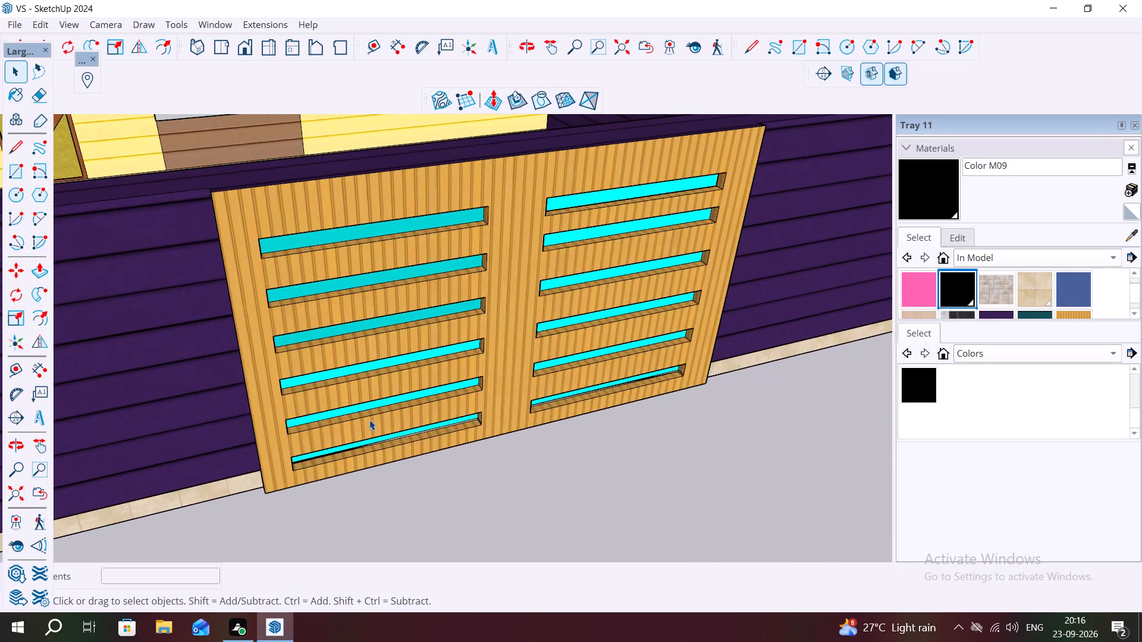
middle_click_drag(366, 420, 395, 575)
scroll(346, 389, "up", 7)
middle_click_drag(241, 305, 335, 439)
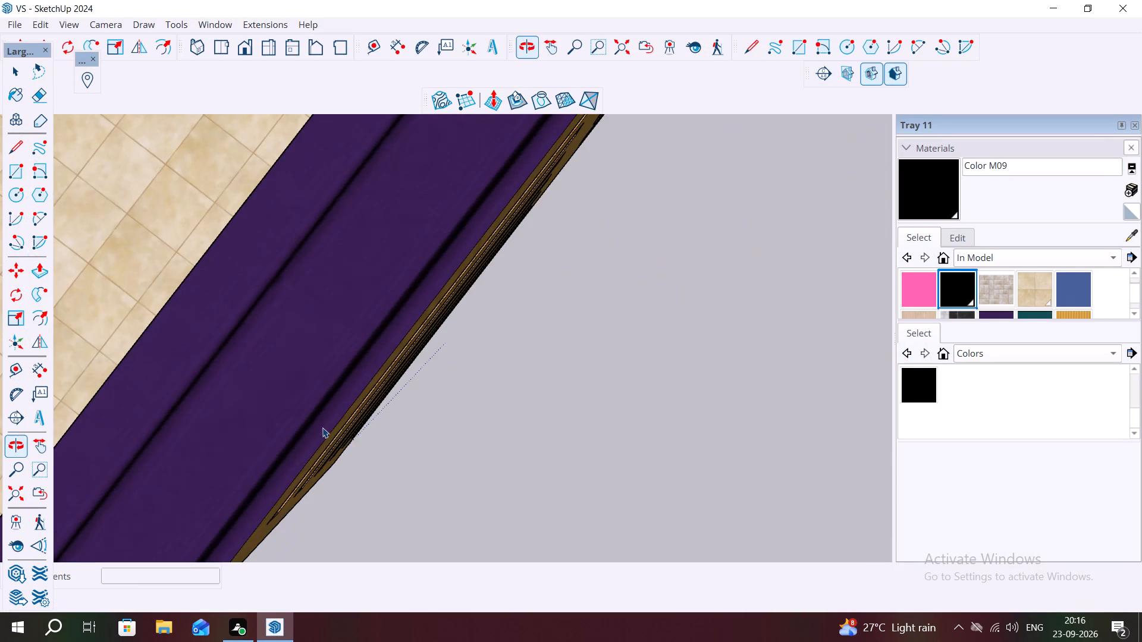
Examine the whole house from above, from the front corner and from below, including the terrace, balcony, compound wall and gate.
scroll(301, 382, "down", 17)
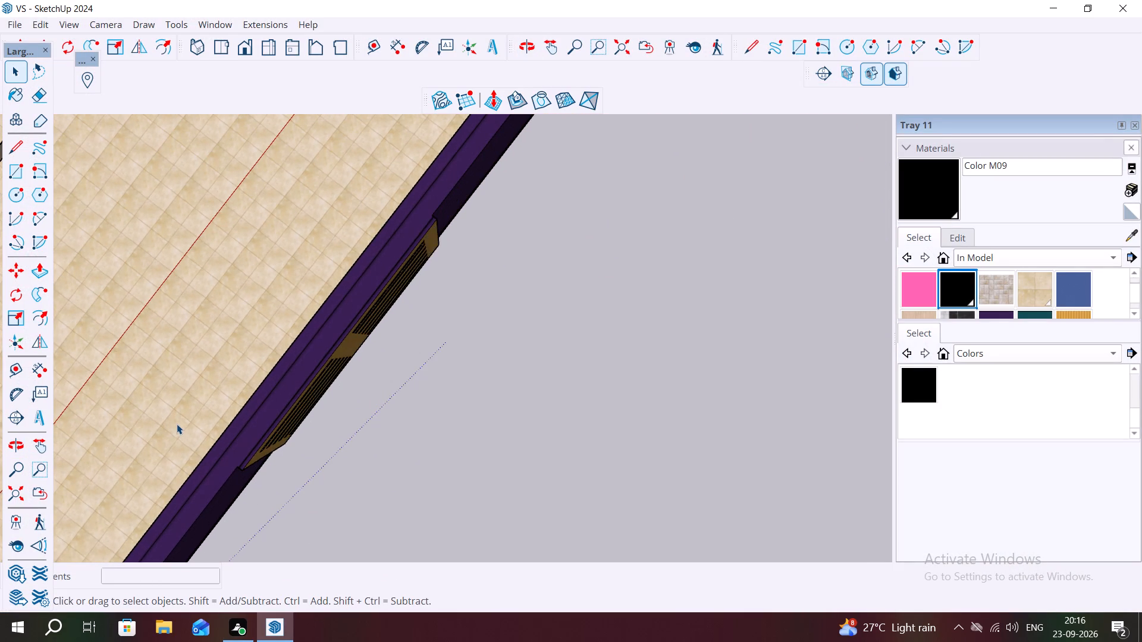
scroll(177, 424, "down", 2)
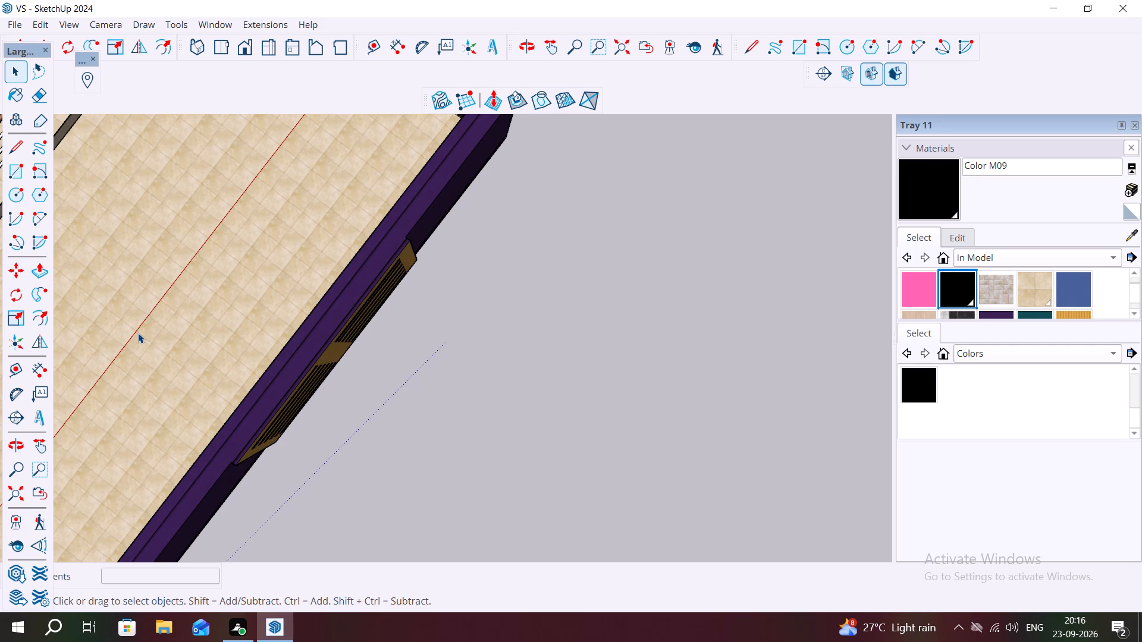
scroll(205, 284, "down", 12)
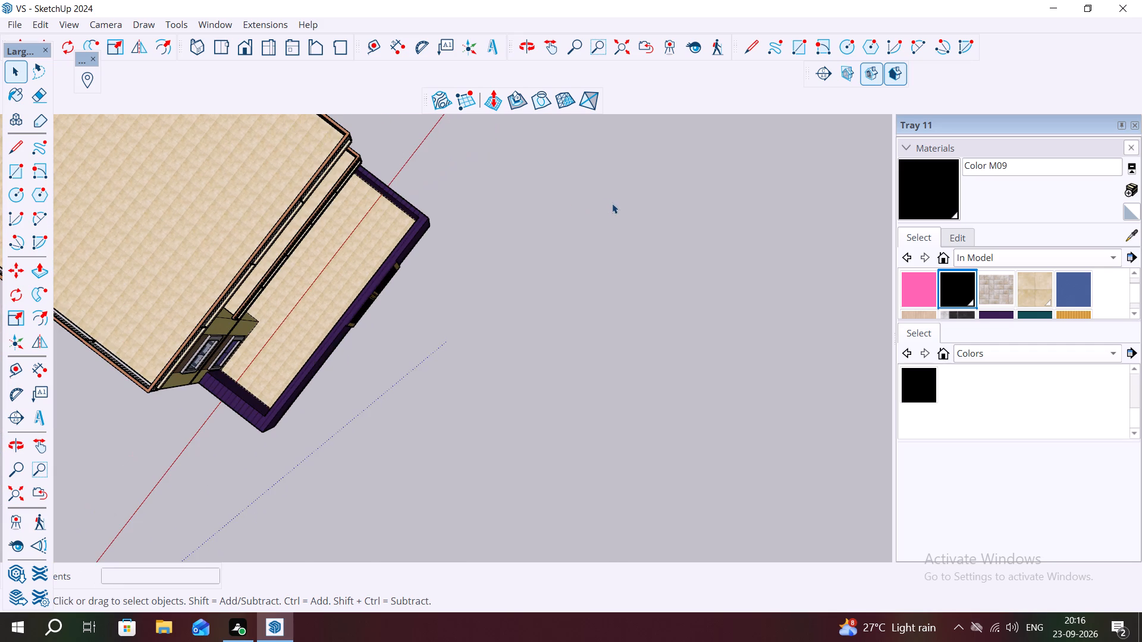
middle_click_drag(604, 202, 456, 204)
scroll(586, 240, "down", 6)
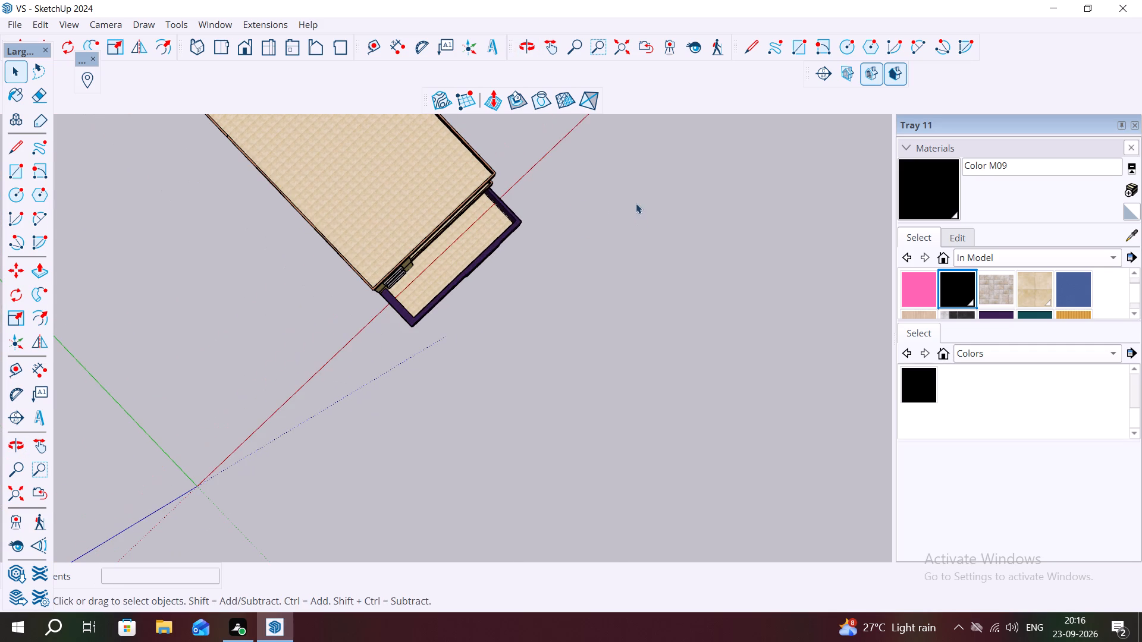
middle_click_drag(436, 160, 352, 157)
scroll(352, 197, "up", 1)
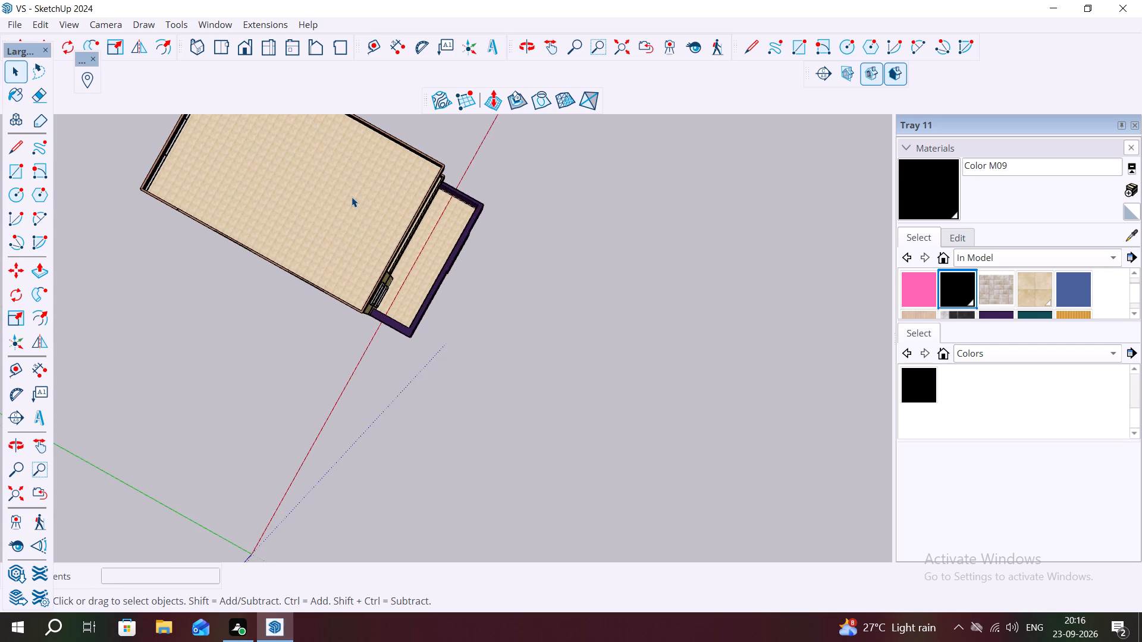
scroll(352, 197, "up", 1)
middle_click_drag(349, 196, 256, 191)
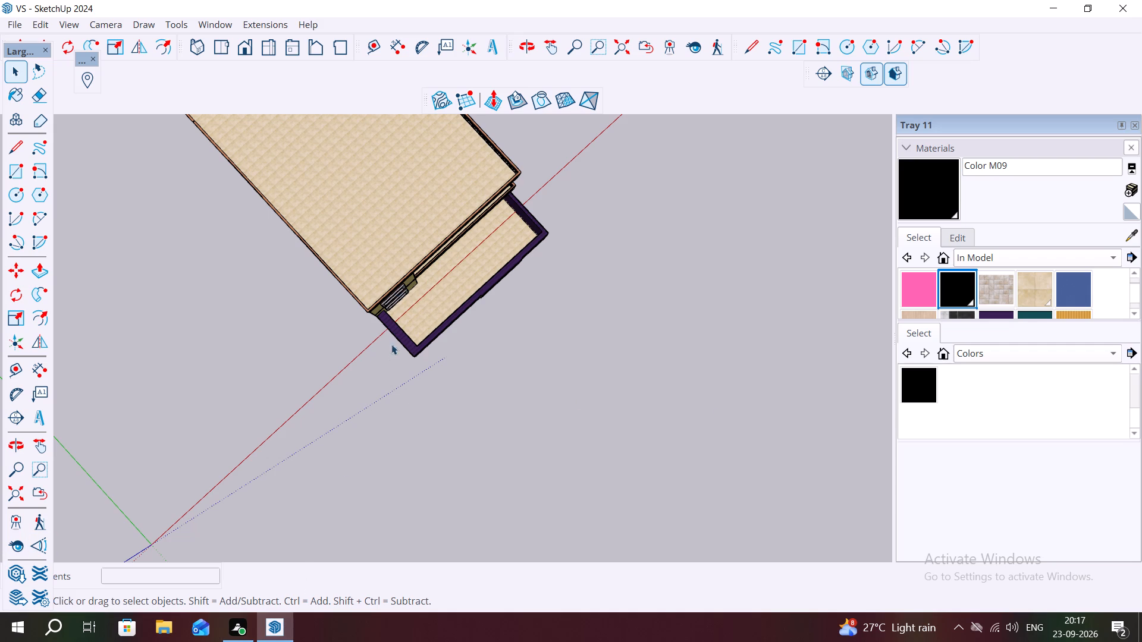
middle_click_drag(447, 289, 377, 240)
scroll(402, 320, "up", 1)
middle_click_drag(402, 320, 349, 213)
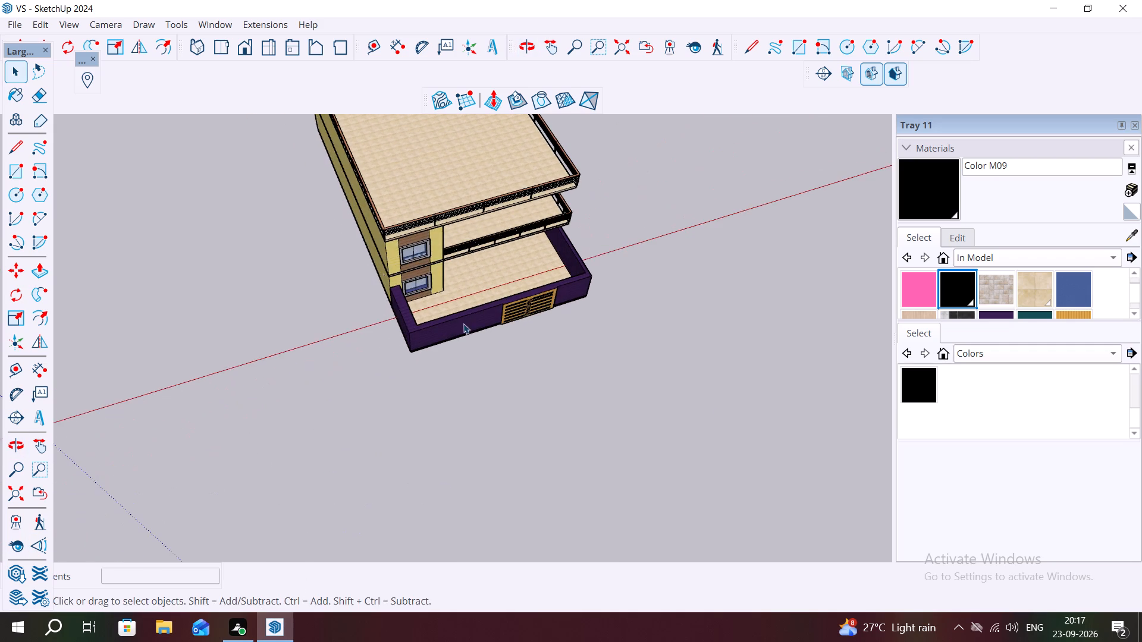
scroll(515, 350, "up", 1)
middle_click_drag(512, 348, 438, 209)
middle_click_drag(487, 385, 627, 228)
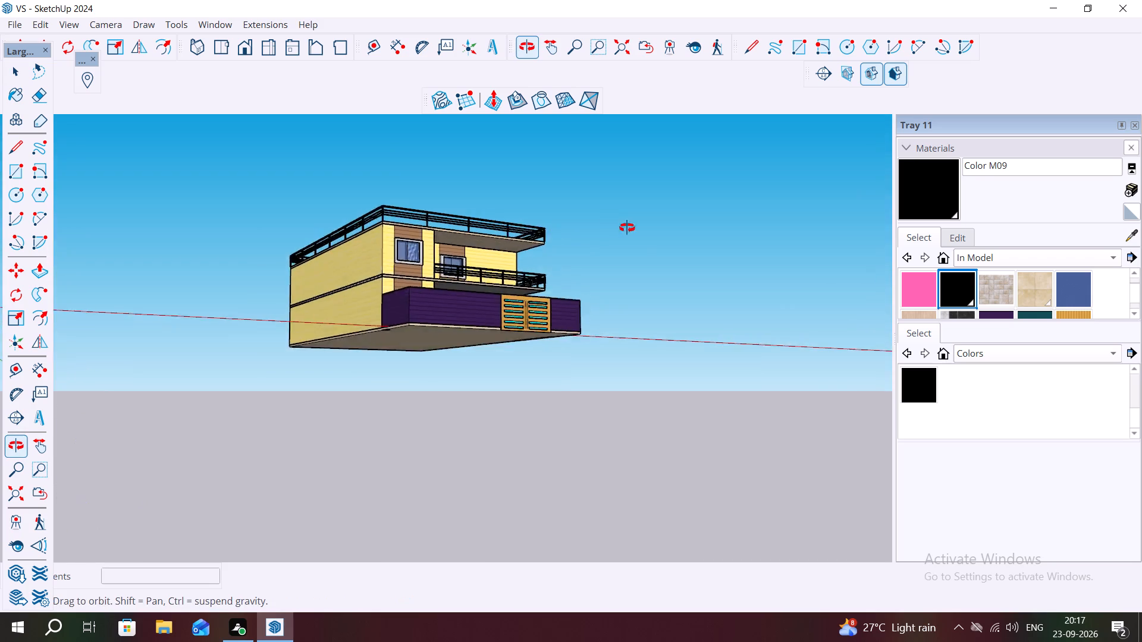
middle_click_drag(627, 228, 570, 314)
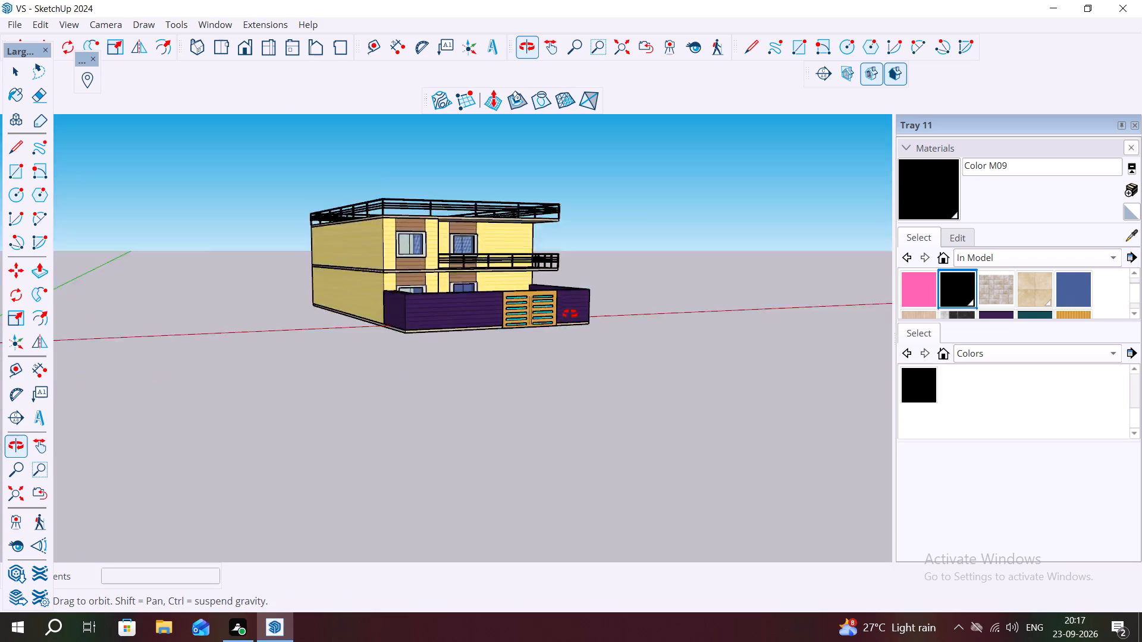
middle_click_drag(570, 314, 632, 149)
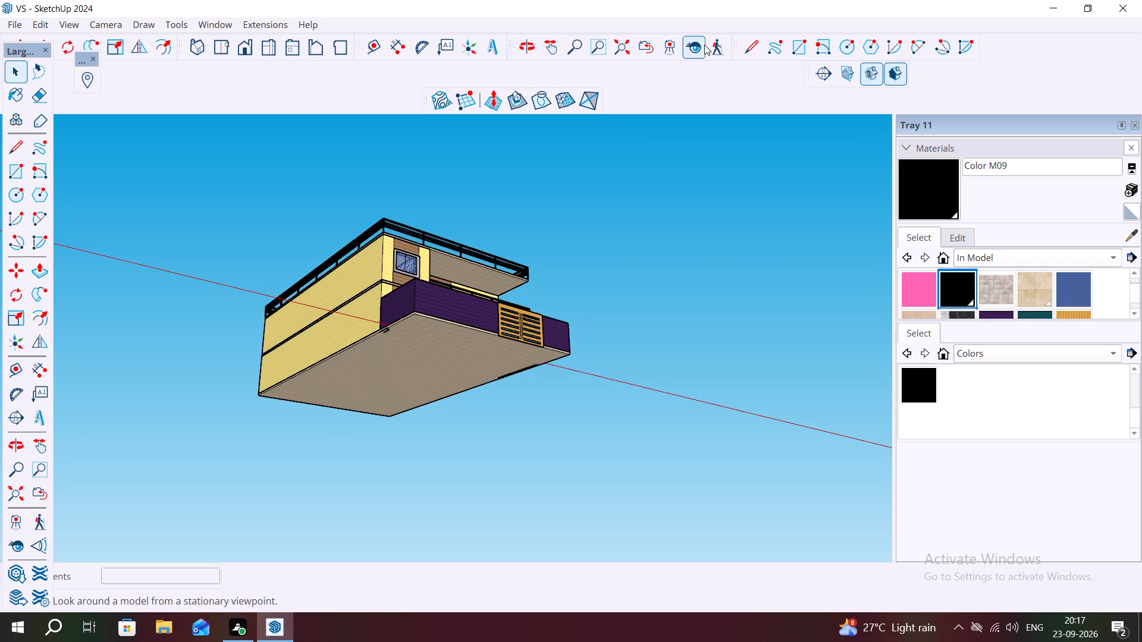
Position the camera outside the compound wall and examine the front and side of the house with the gate.
middle_click(699, 46)
left_click(462, 400)
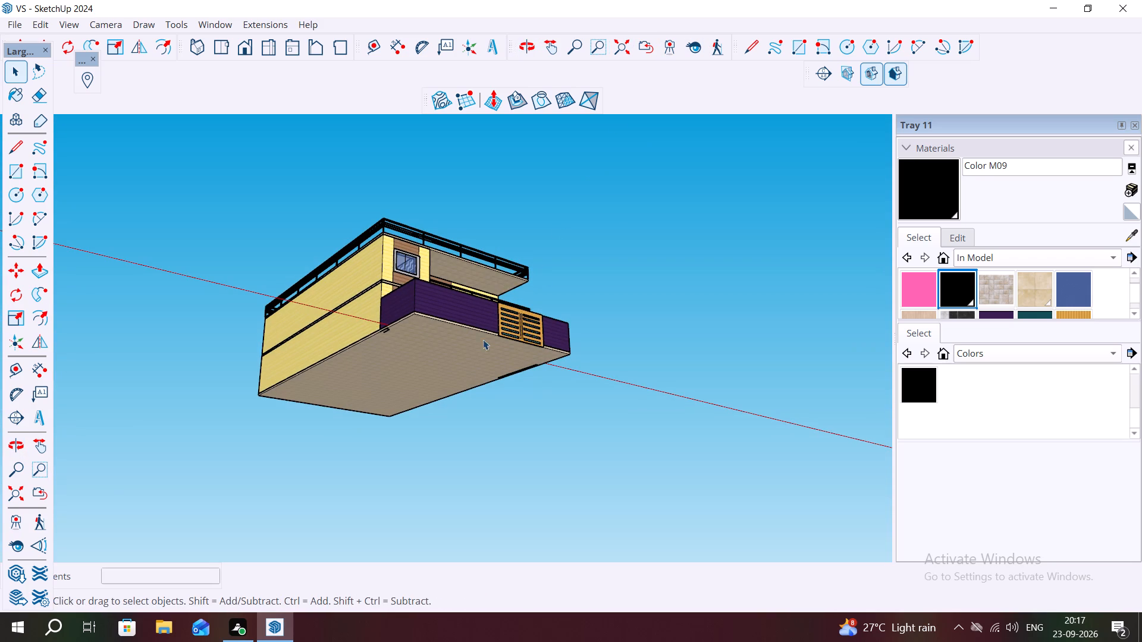
left_click(670, 44)
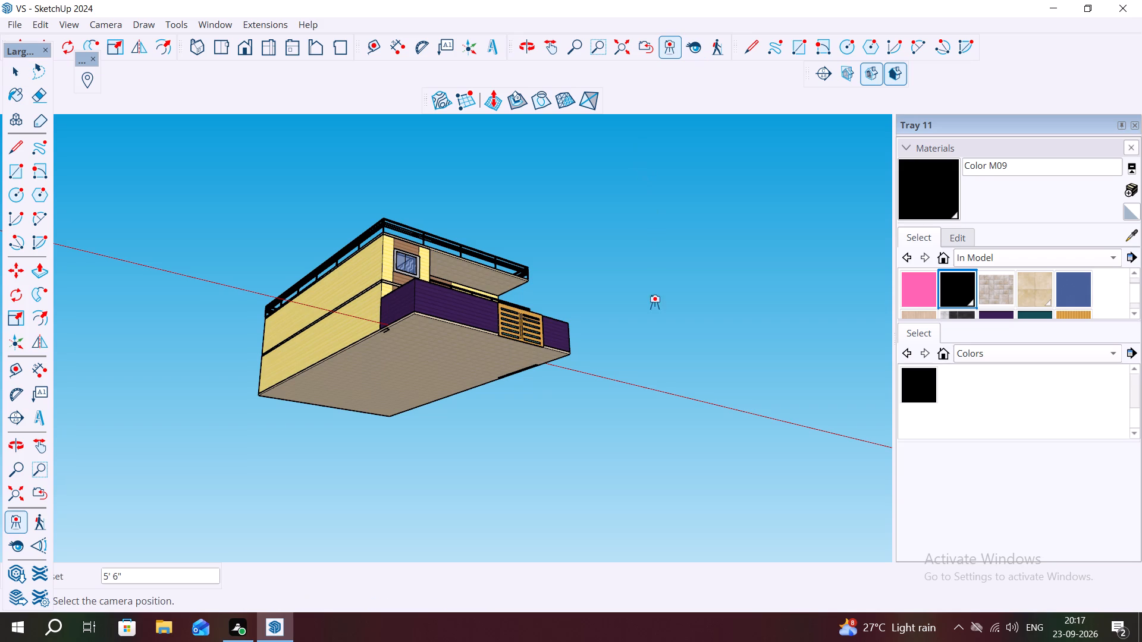
left_click(642, 392)
scroll(570, 345, "down", 3)
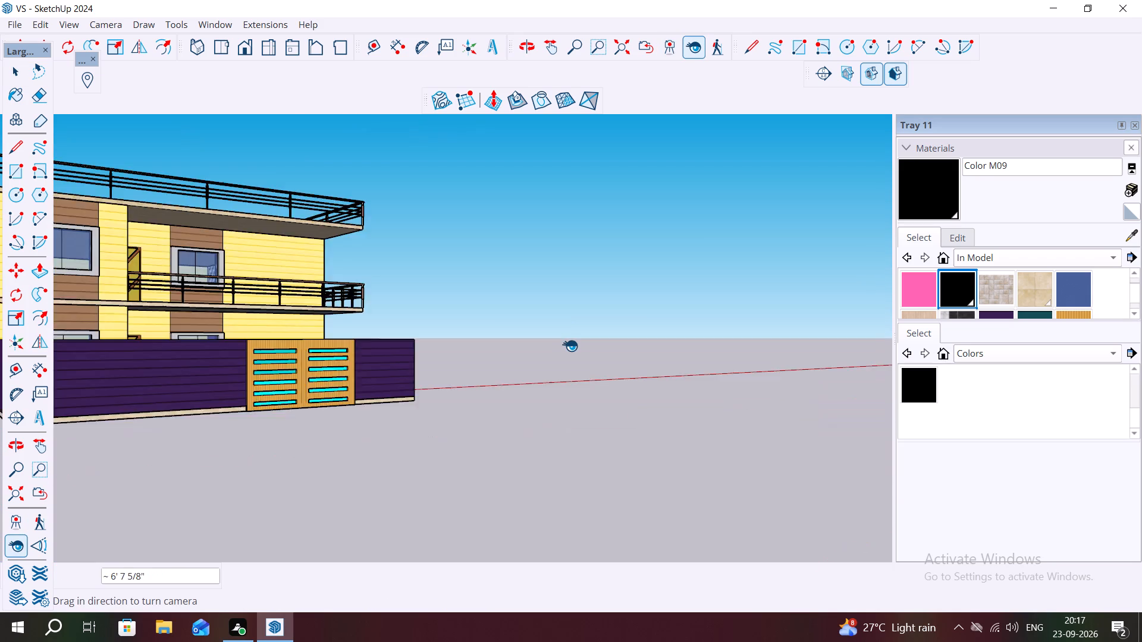
scroll(570, 345, "down", 3)
scroll(495, 323, "up", 8)
left_click(500, 356)
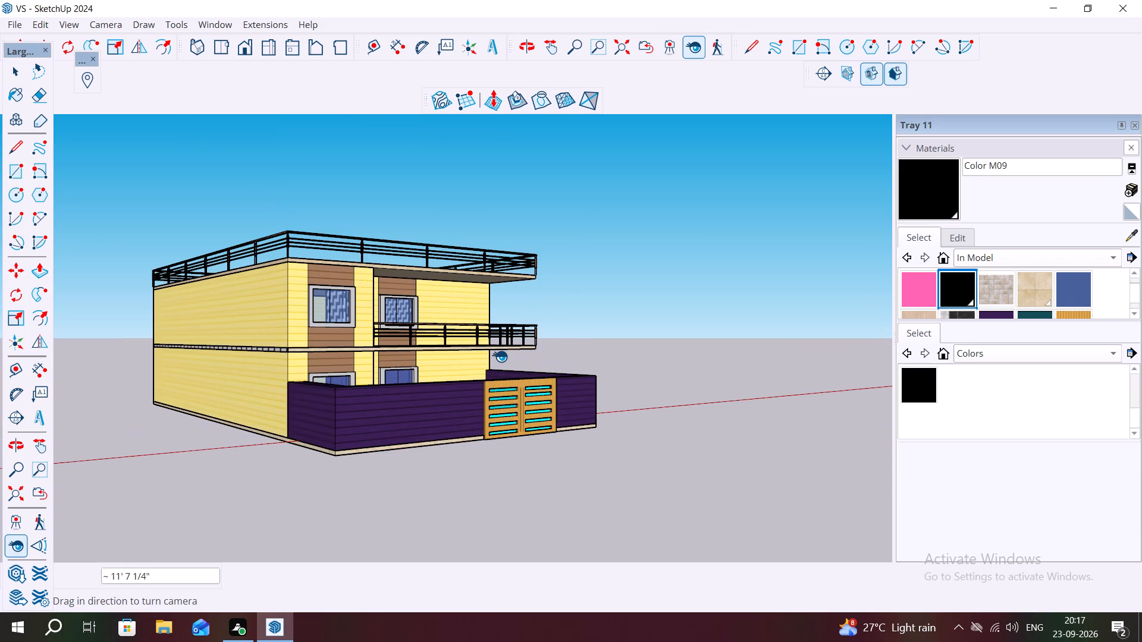
left_click(457, 364)
middle_click(421, 371)
Position the camera at the recessed front wall and examine the first-floor balcony railing, window and wood cladding up close.
left_click(691, 46)
left_click(663, 45)
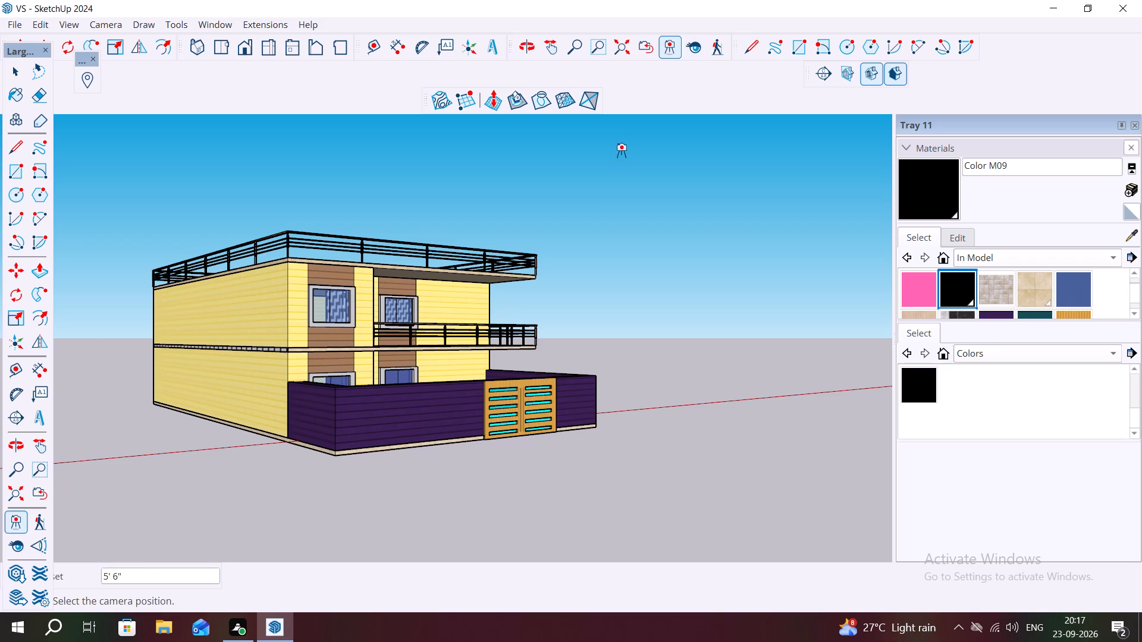
left_click(401, 374)
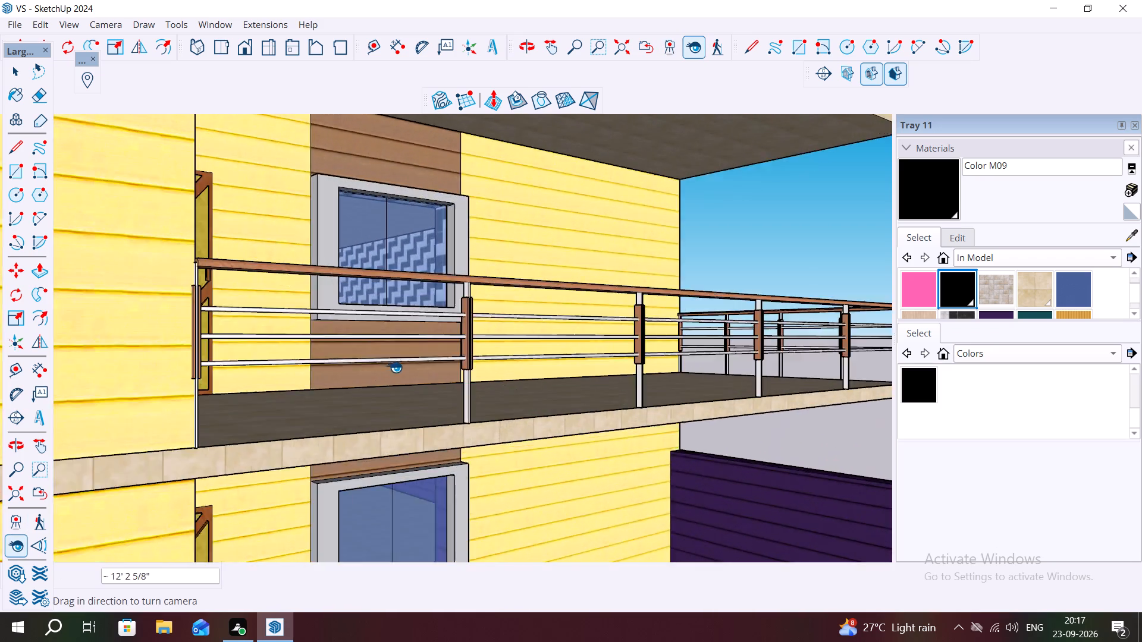
scroll(382, 339, "down", 14)
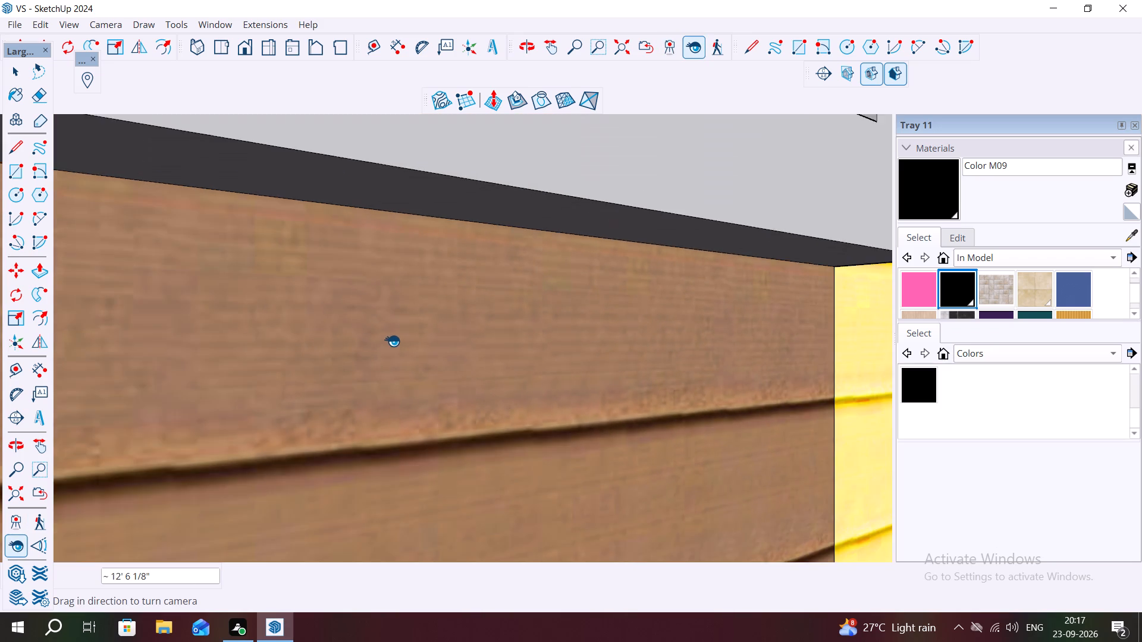
scroll(392, 341, "down", 8)
left_click(470, 158)
scroll(470, 158, "down", 3)
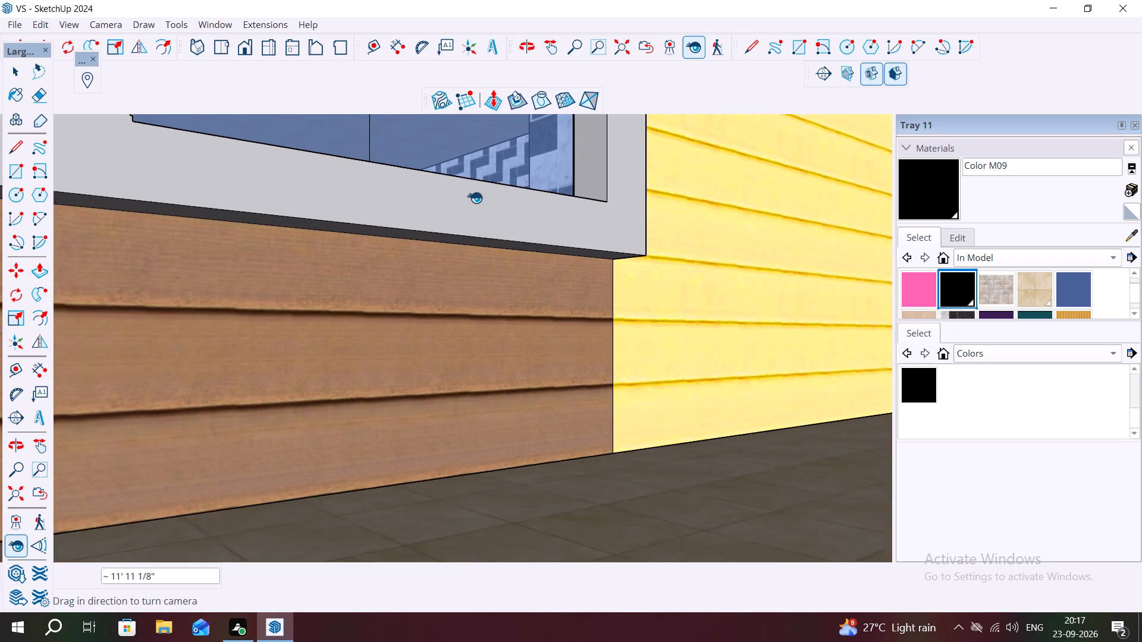
scroll(475, 197, "down", 5)
middle_click_drag(503, 157, 561, 412)
scroll(554, 254, "down", 4)
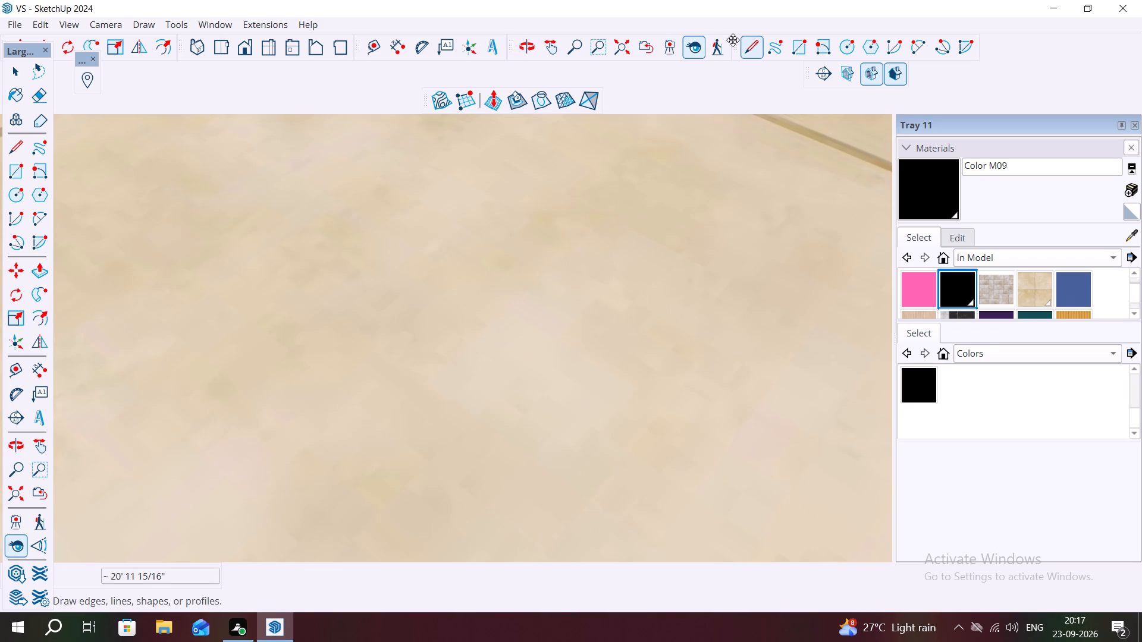
Examine the terrace floor and railings, then position the camera at the first-floor balcony window.
left_click(672, 43)
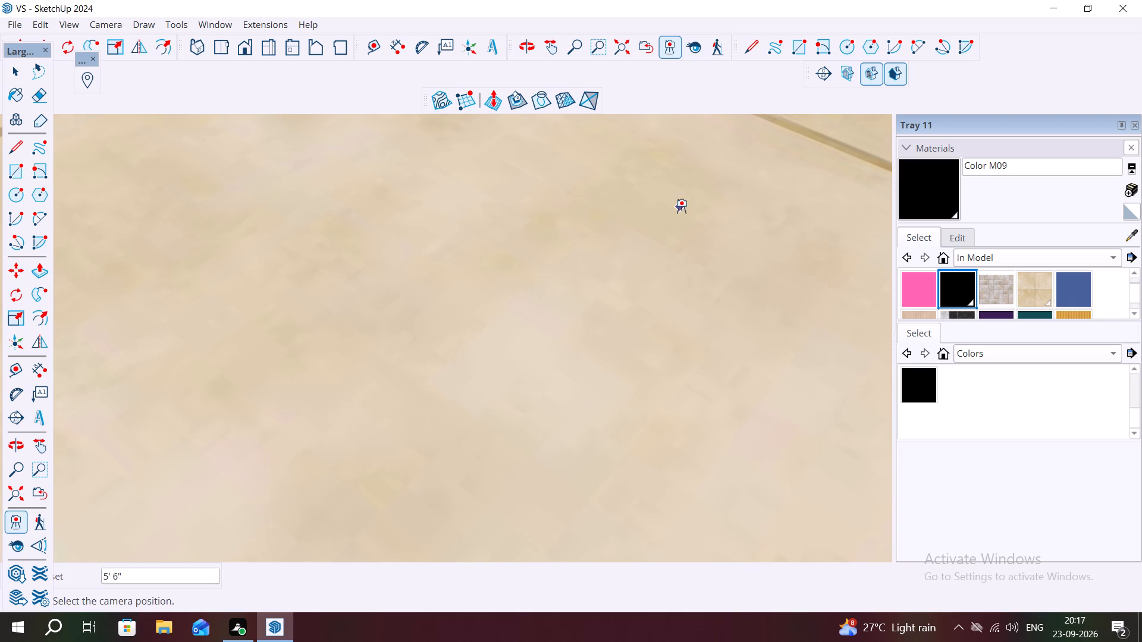
scroll(682, 216, "down", 20)
scroll(682, 216, "down", 4)
scroll(551, 233, "up", 1)
scroll(551, 234, "down", 10)
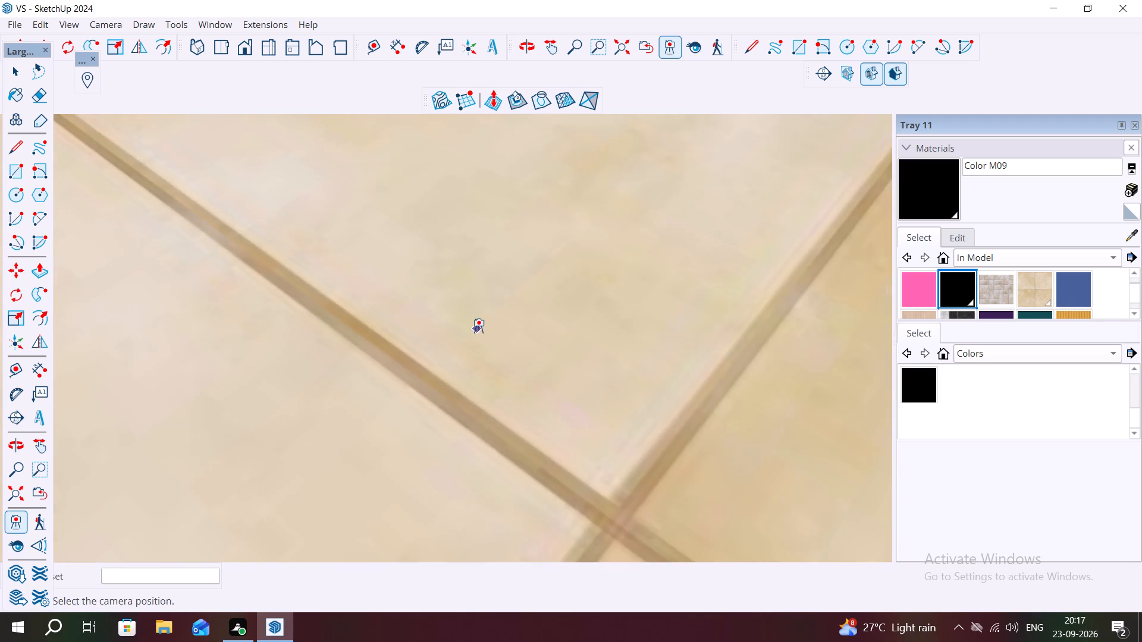
scroll(478, 329, "down", 11)
scroll(579, 303, "up", 1)
scroll(580, 303, "down", 9)
scroll(592, 301, "up", 1)
scroll(592, 301, "down", 1)
scroll(592, 301, "up", 1)
scroll(592, 301, "down", 14)
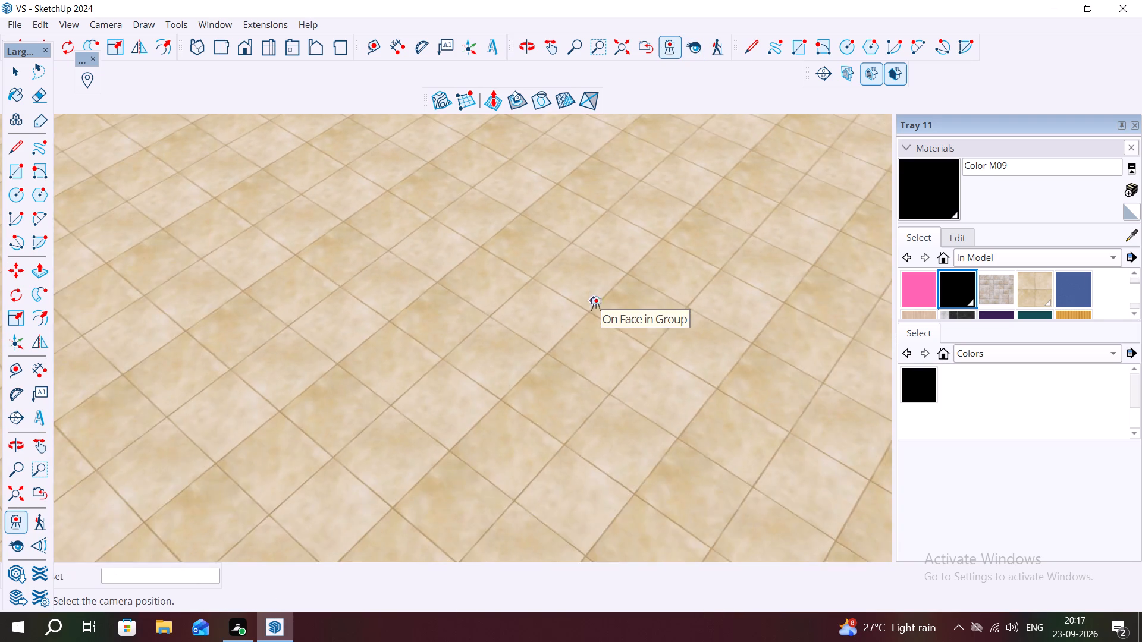
scroll(595, 307, "down", 17)
scroll(834, 491, "up", 1)
middle_click_drag(833, 489, 702, 430)
scroll(632, 396, "up", 3)
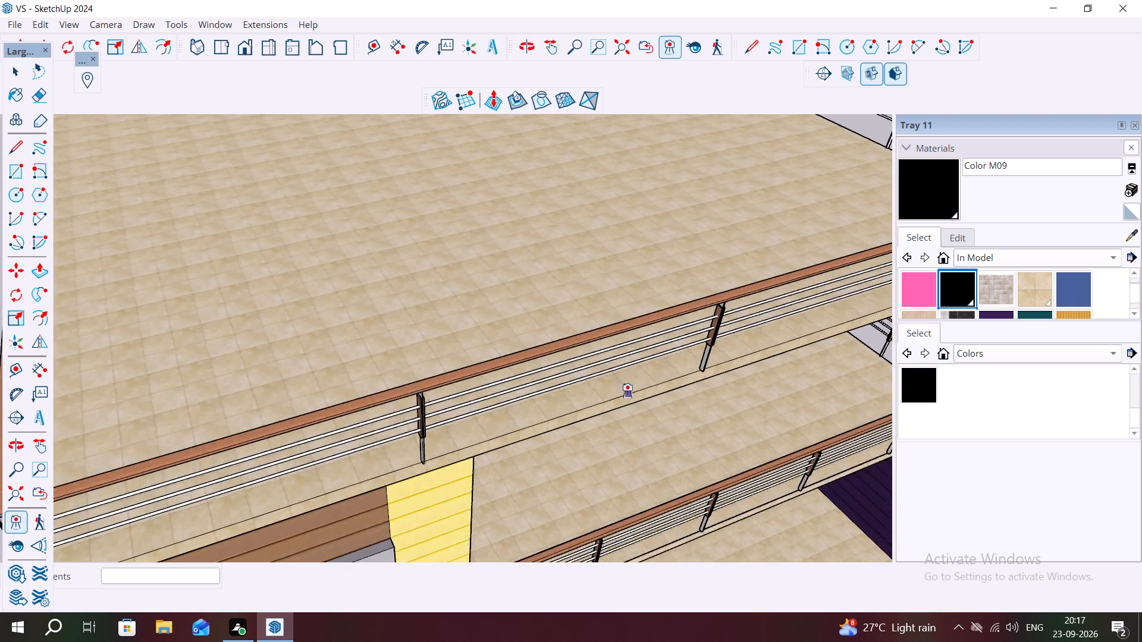
scroll(627, 394, "up", 4)
middle_click_drag(625, 396, 637, 290)
scroll(591, 492, "up", 1)
middle_click_drag(586, 487, 529, 408)
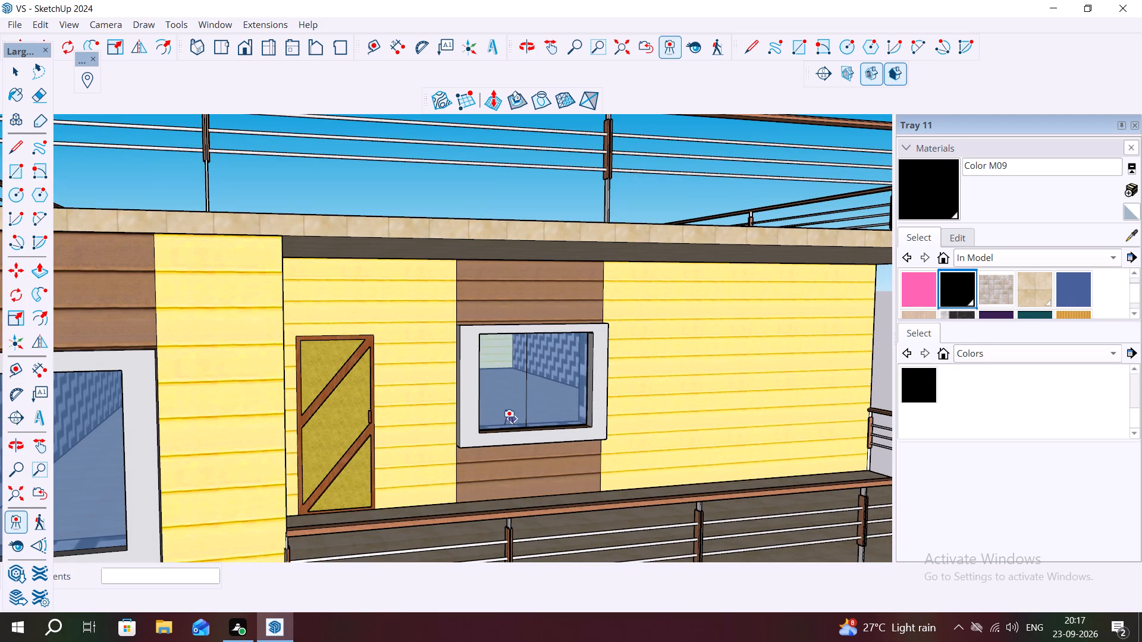
left_click(509, 420)
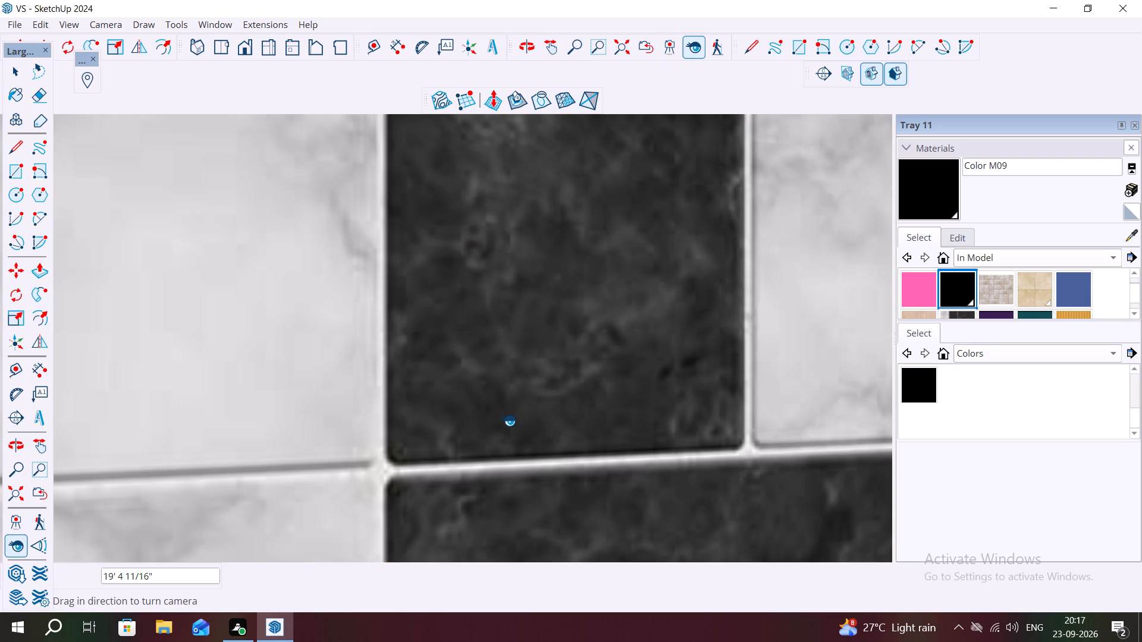
scroll(508, 420, "down", 5)
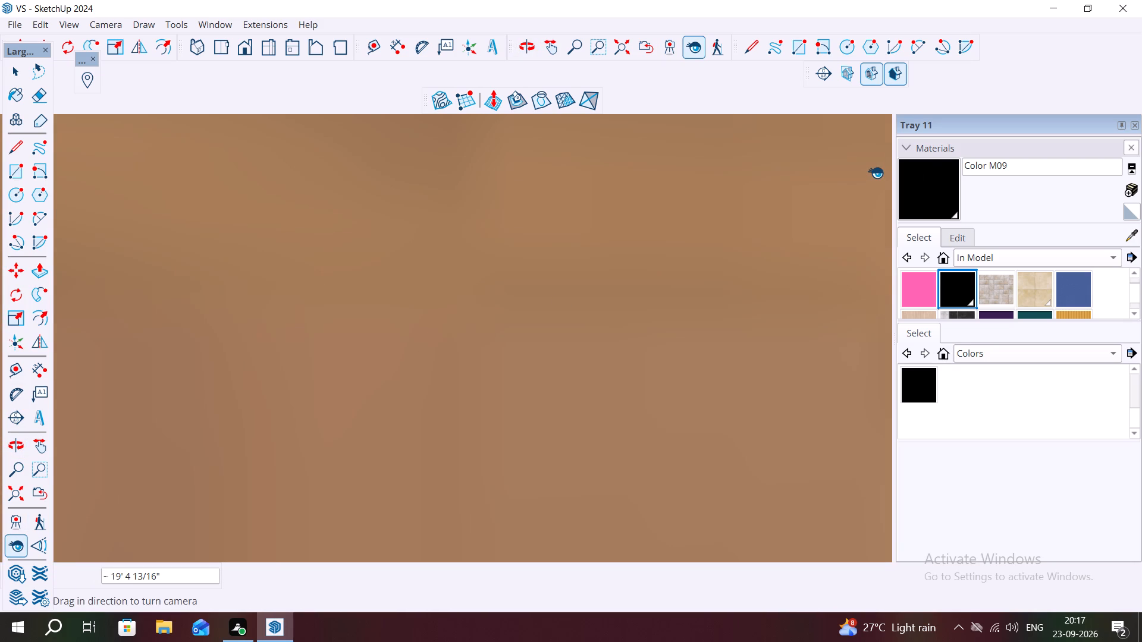
Undo the last edit made to the model.
key("ctrl+z")
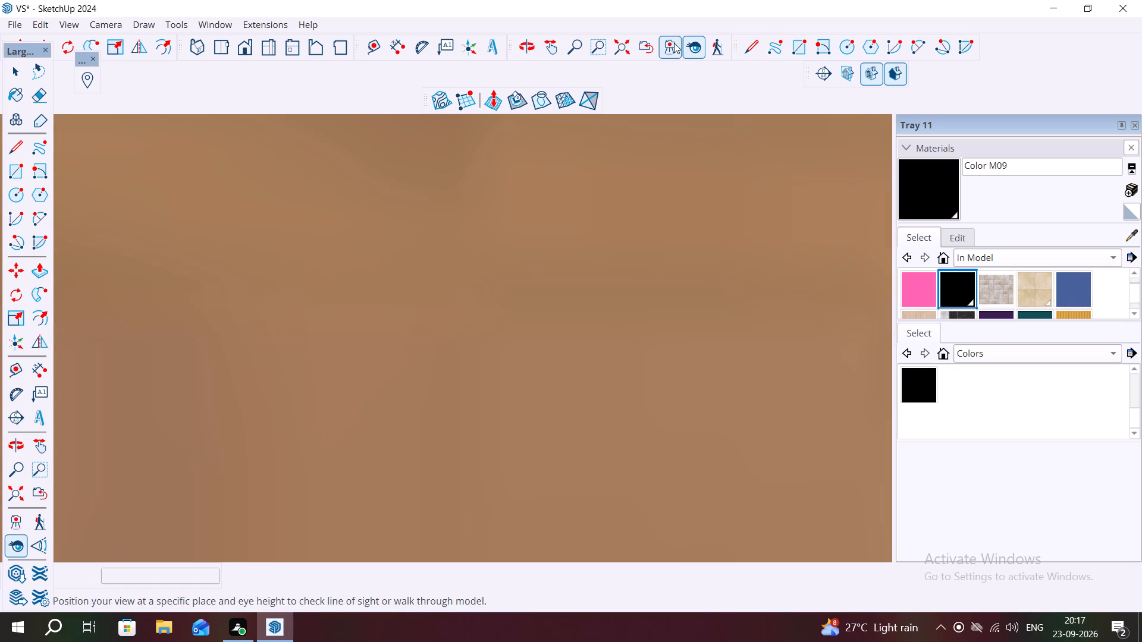
Examine the first-floor balcony wall and door, and the tiled room interior through the window glass, with Position Camera active.
left_click(674, 43)
scroll(1053, 216, "down", 1)
scroll(887, 221, "down", 13)
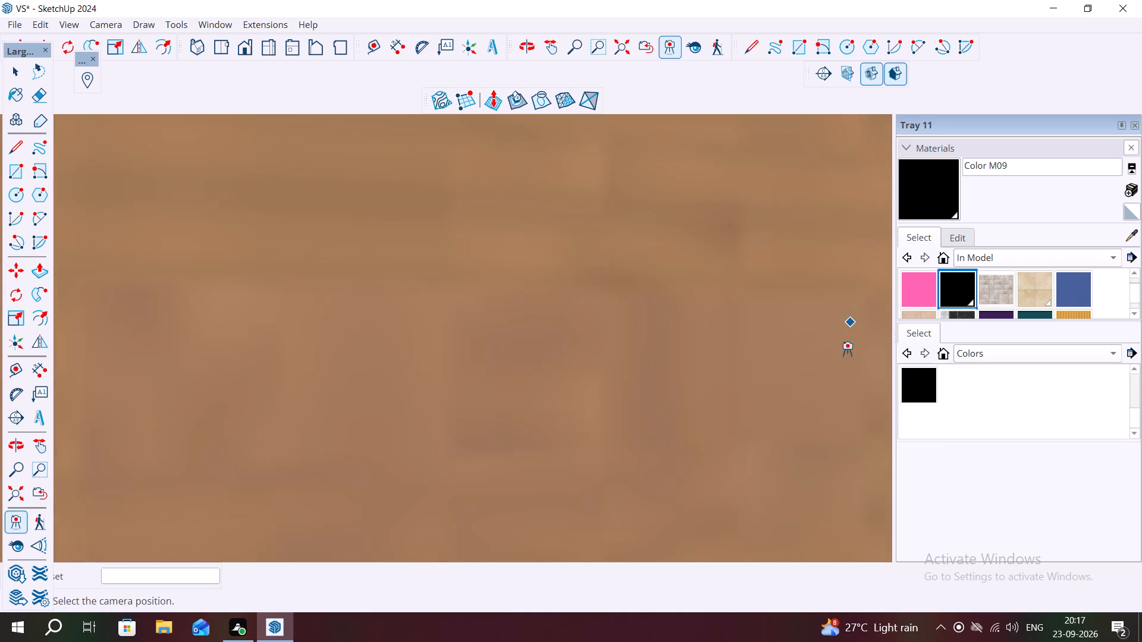
scroll(847, 352, "down", 4)
scroll(846, 364, "up", 1)
scroll(846, 365, "down", 17)
scroll(840, 376, "up", 1)
scroll(840, 376, "down", 3)
scroll(840, 374, "up", 1)
scroll(840, 374, "down", 12)
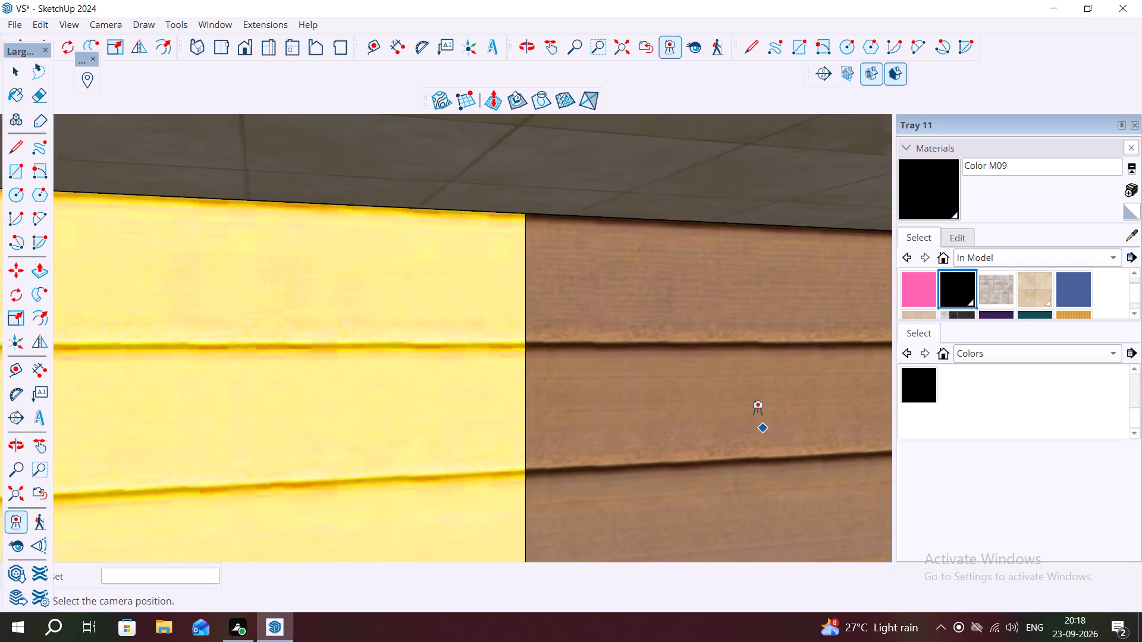
scroll(757, 411, "down", 18)
scroll(666, 574, "up", 6)
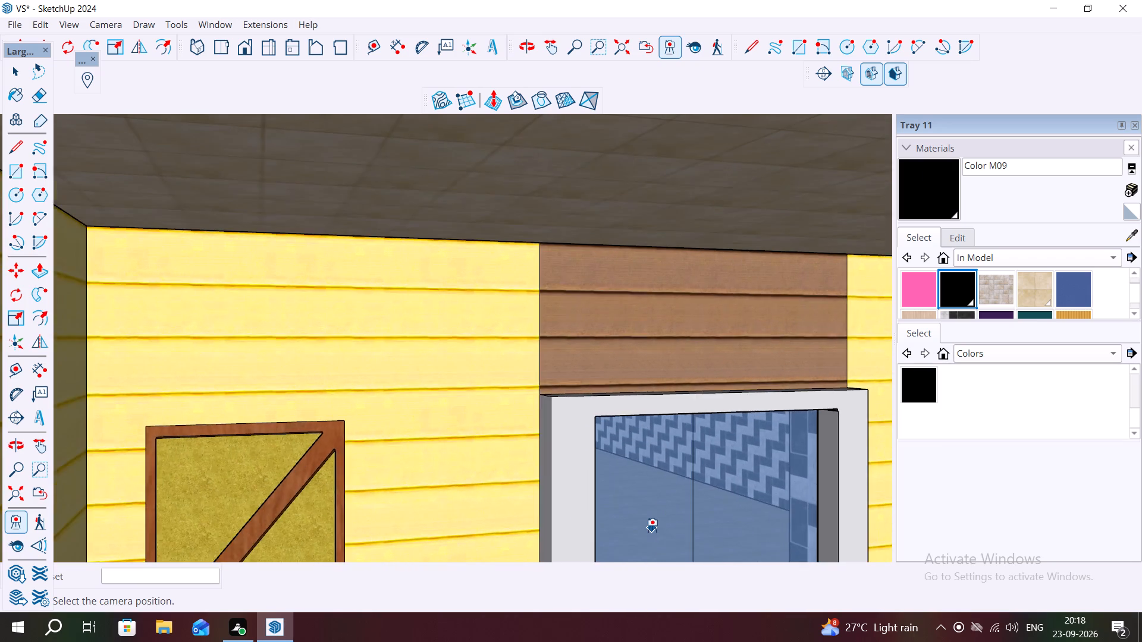
scroll(652, 528, "up", 19)
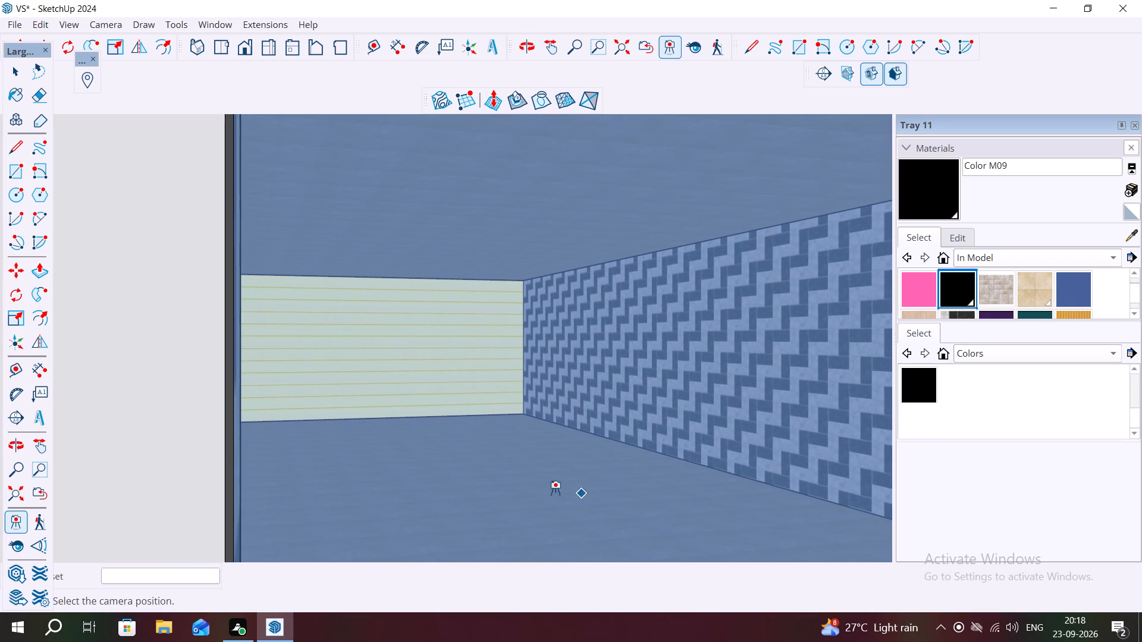
middle_click_drag(550, 486, 436, 453)
scroll(456, 450, "up", 2)
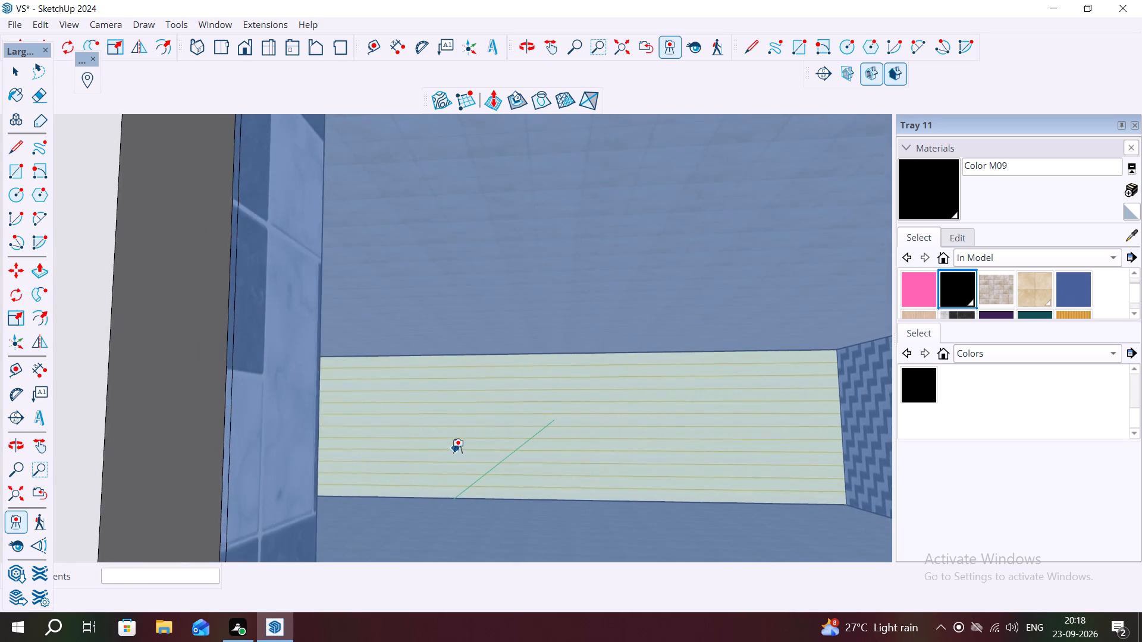
scroll(457, 449, "up", 5)
scroll(508, 474, "up", 1)
middle_click_drag(508, 474, 346, 489)
middle_click_drag(546, 488, 495, 528)
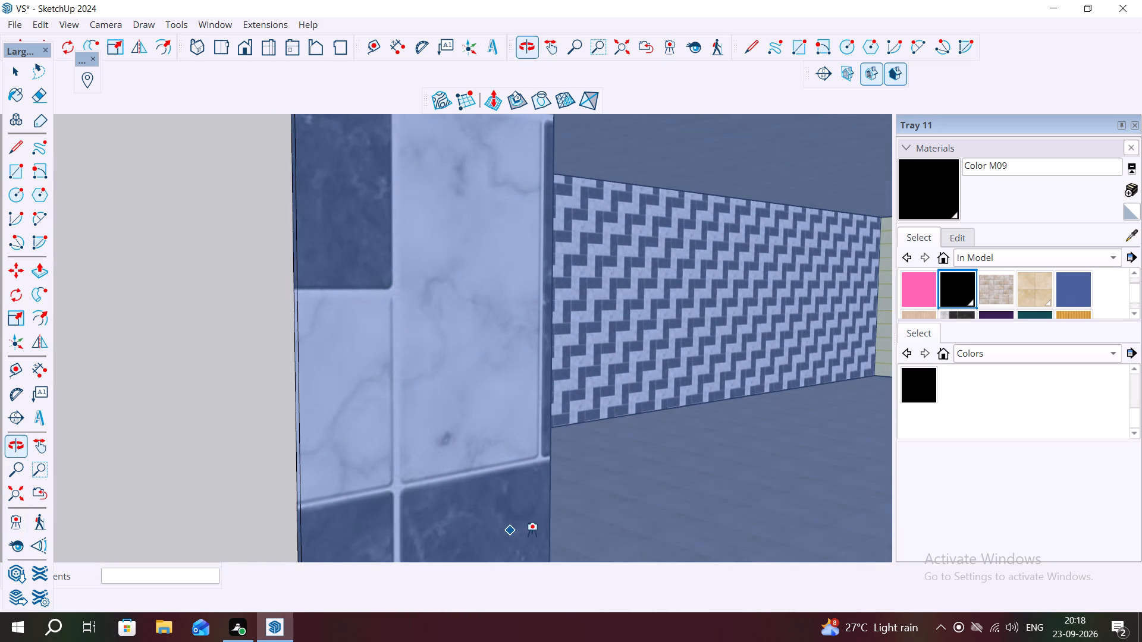
scroll(810, 471, "up", 1)
scroll(811, 470, "down", 1)
scroll(814, 468, "up", 5)
middle_click_drag(843, 437, 509, 501)
scroll(592, 513, "down", 2)
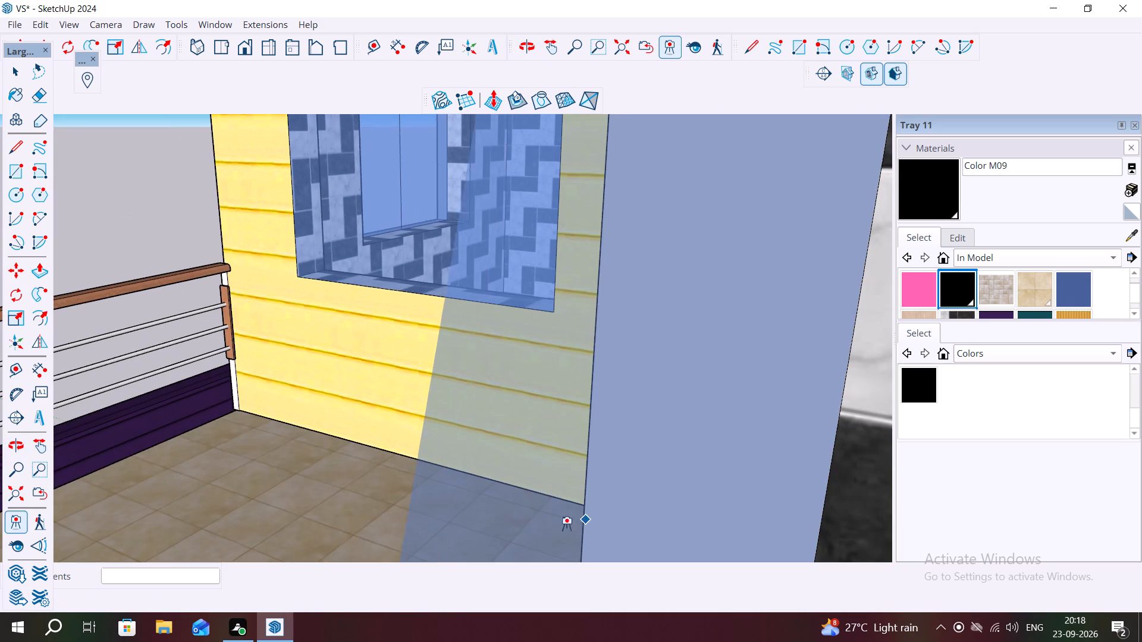